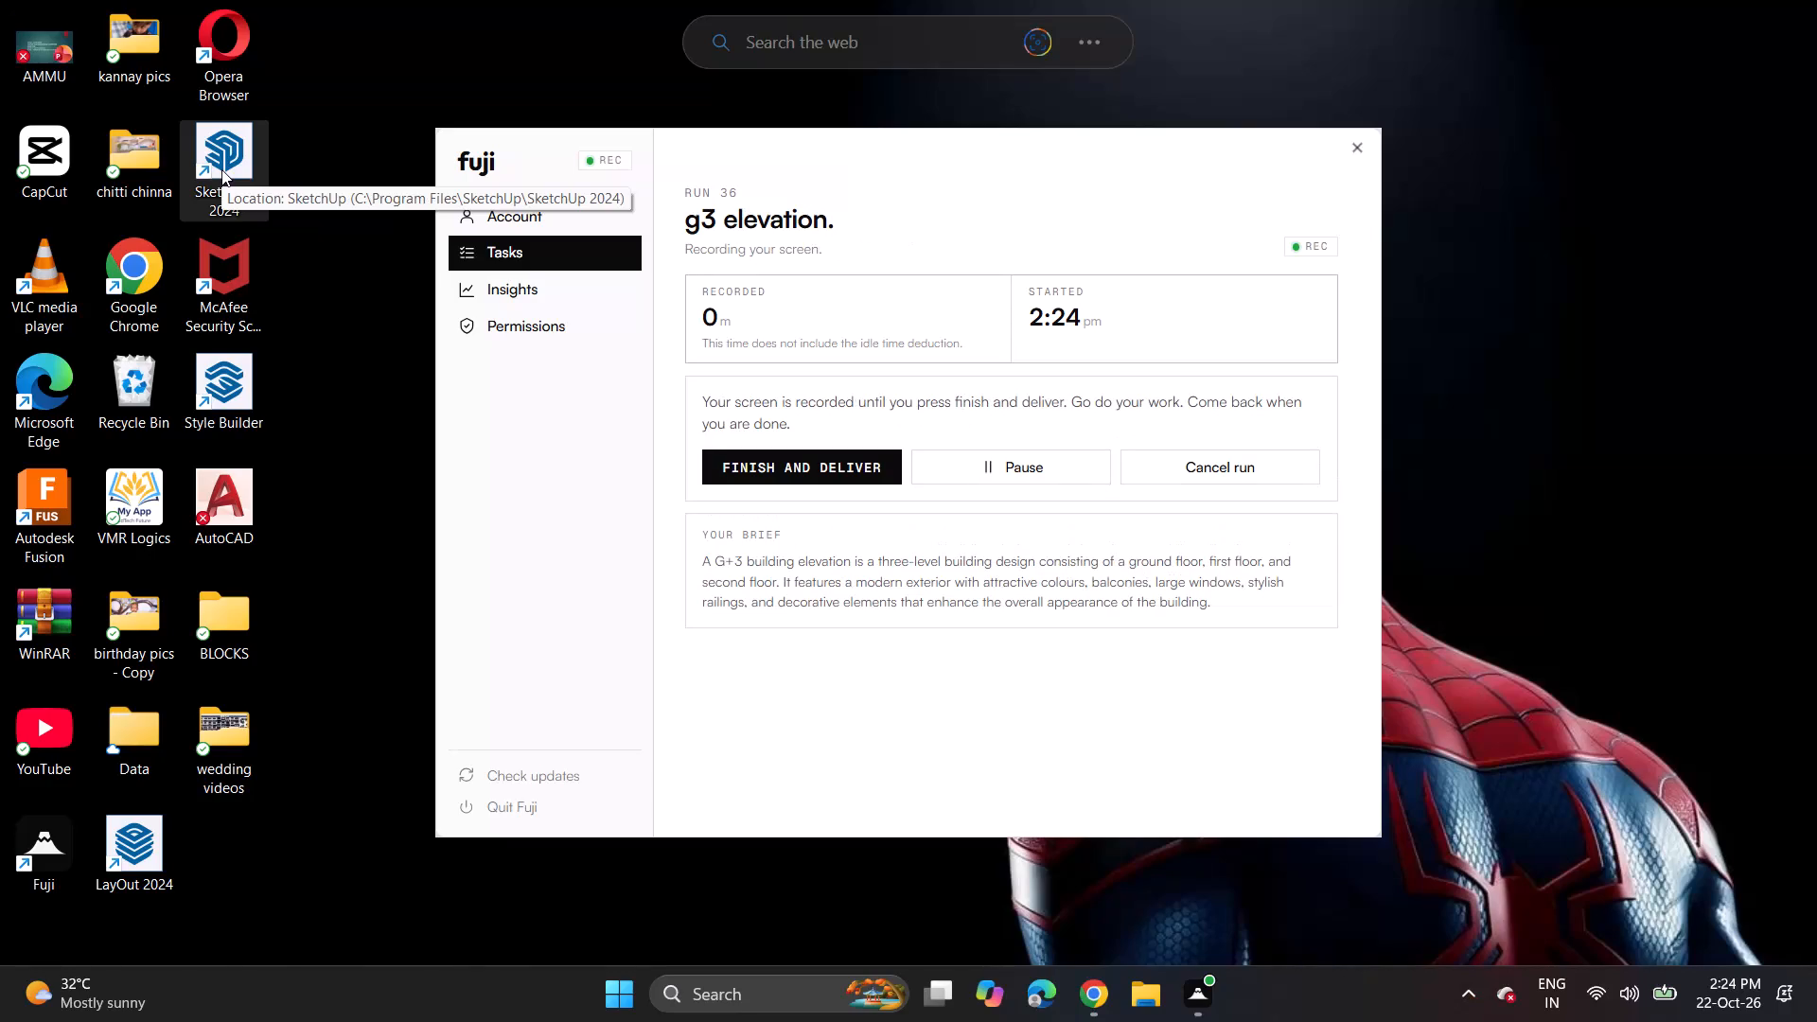
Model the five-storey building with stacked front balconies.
Launch SketchUp 2024 from the desktop and bring its welcome window to the front.
{"action": "double_click", "coordinate": [229, 149]}
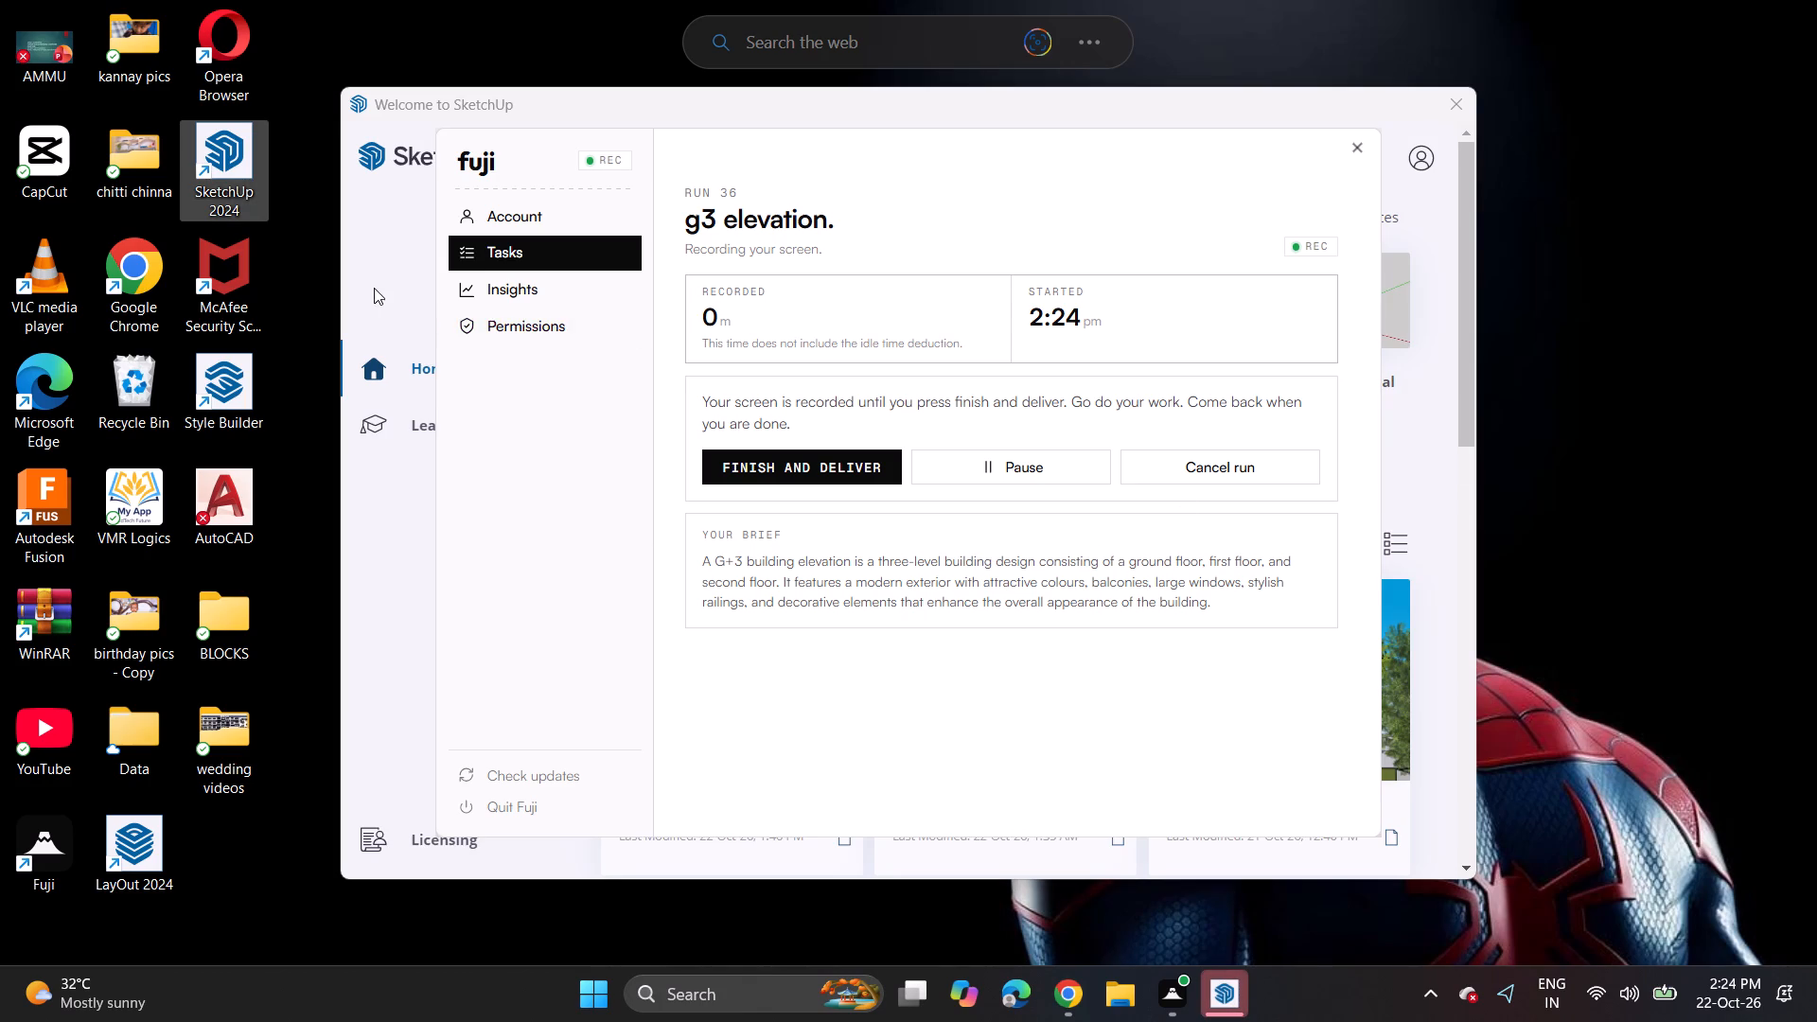
{"action": "left_click", "coordinate": [370, 288]}
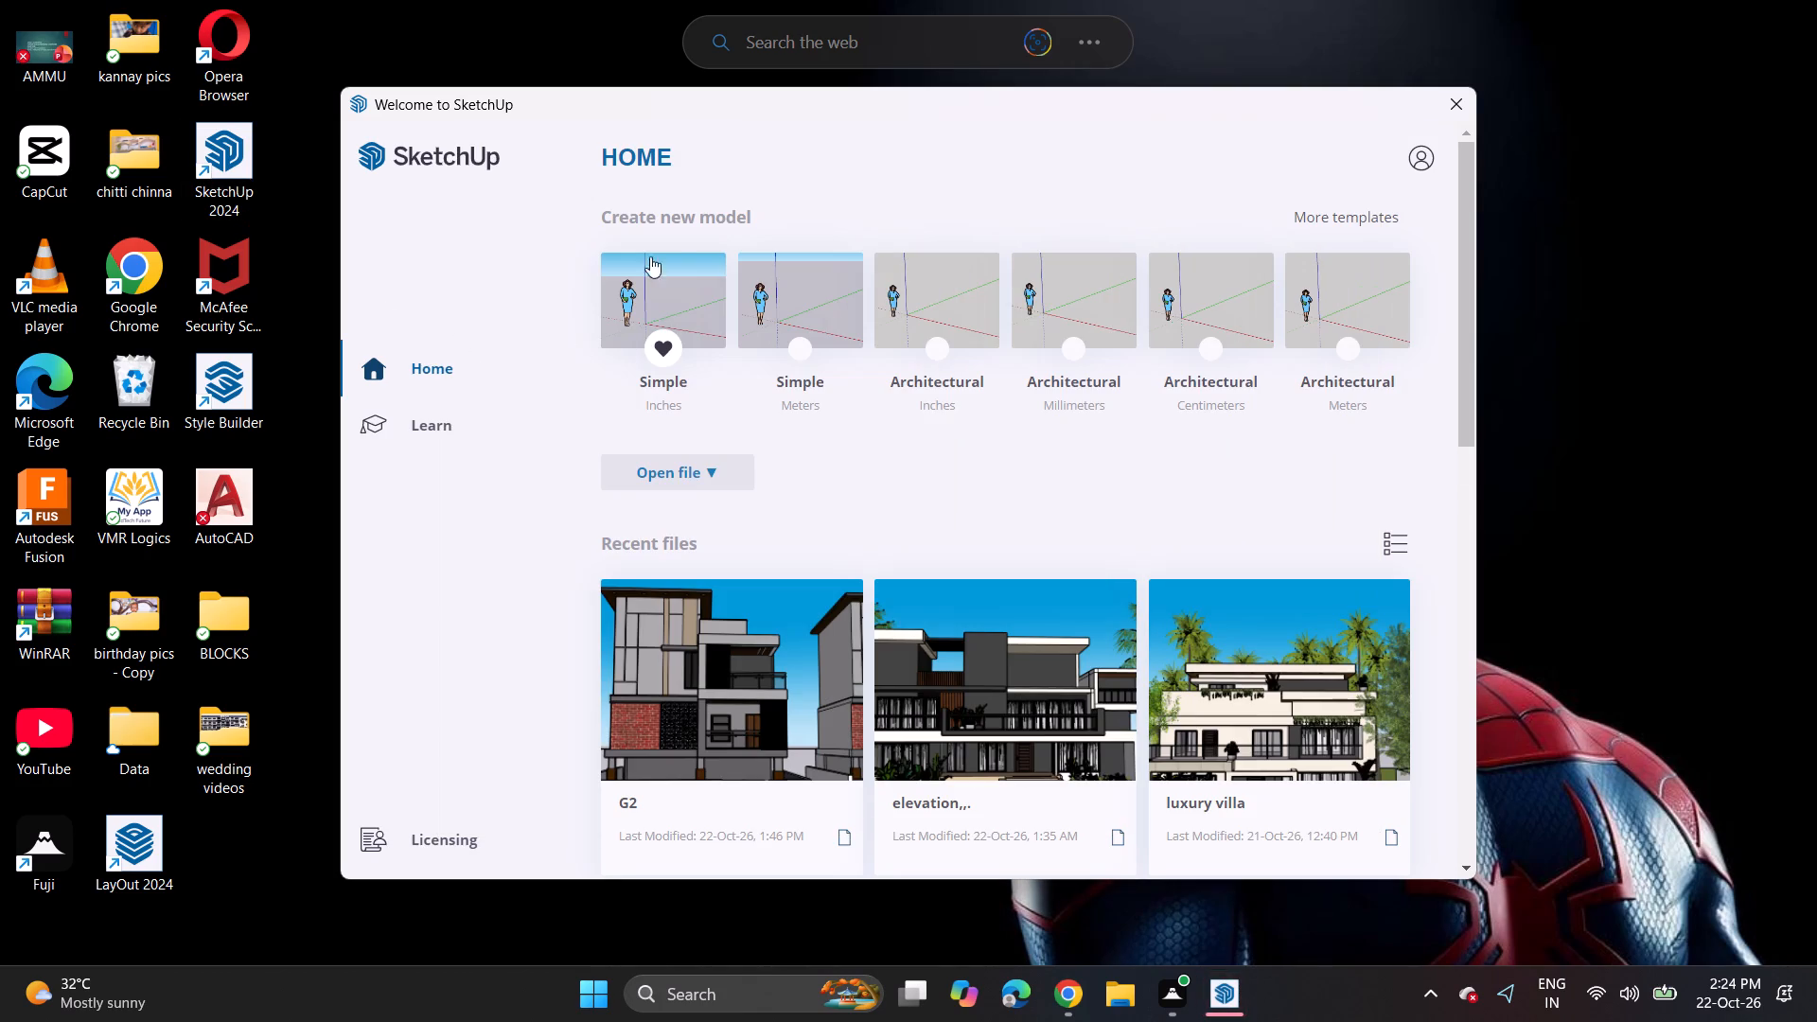
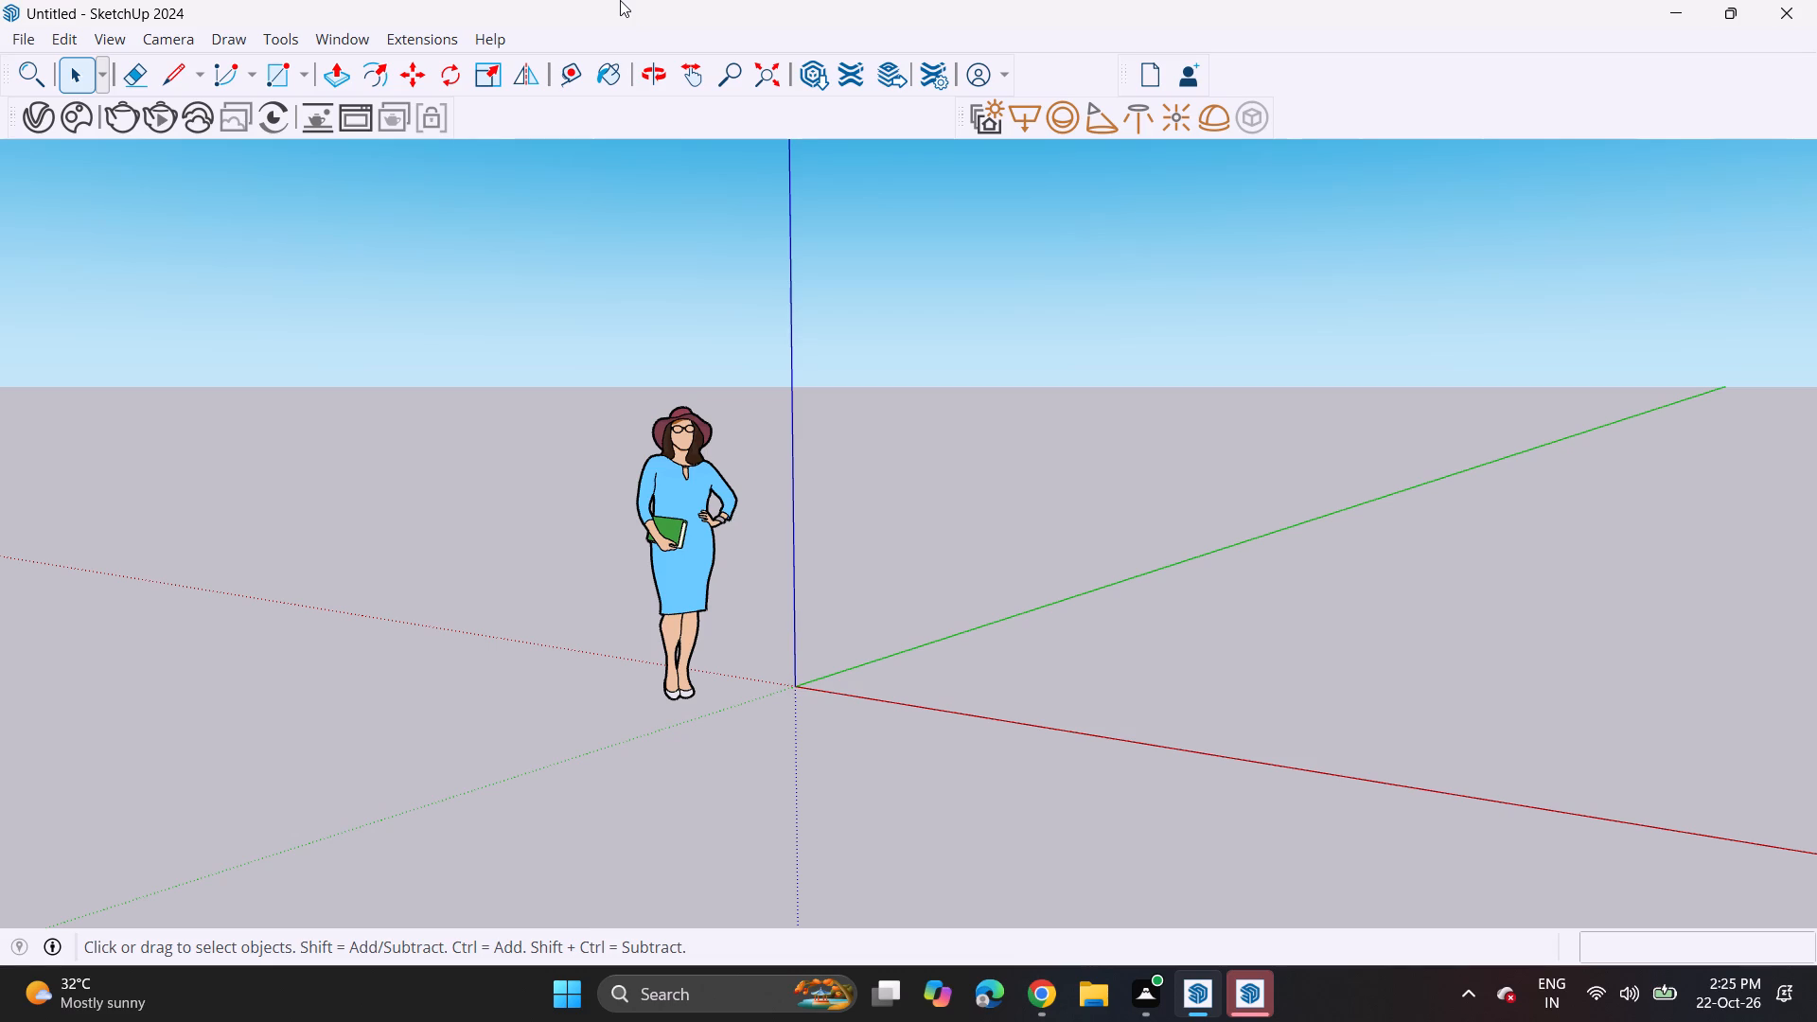
Draw a rectangle about 47' 5" by 39' 11" flat on the ground, between the red and green axes.
{"action": "scroll", "coordinate": [405, 209], "scroll_direction": "down", "scroll_amount": 8}
{"action": "middle_click_drag", "start_coordinate": [314, 347], "coordinate": [580, 464]}
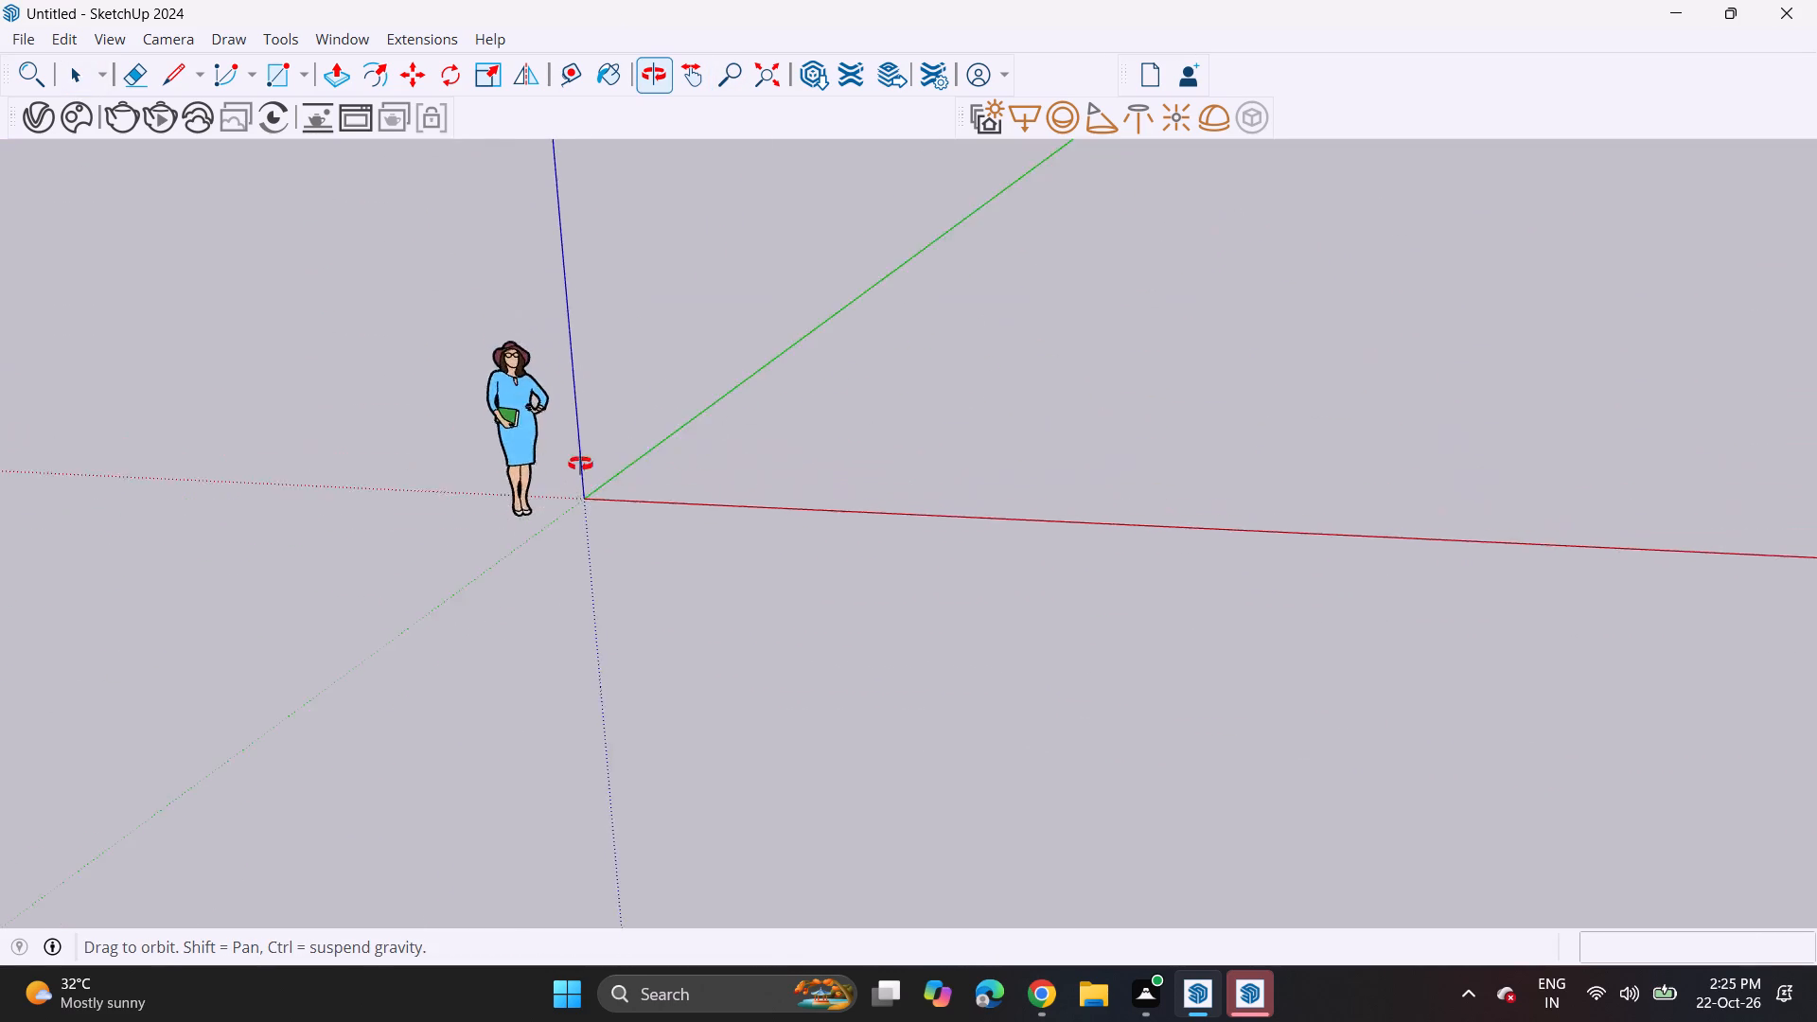
{"action": "middle_click_drag", "start_coordinate": [580, 464], "coordinate": [726, 498]}
{"action": "middle_click_drag", "start_coordinate": [868, 356], "coordinate": [326, 628], "text": "shift"}
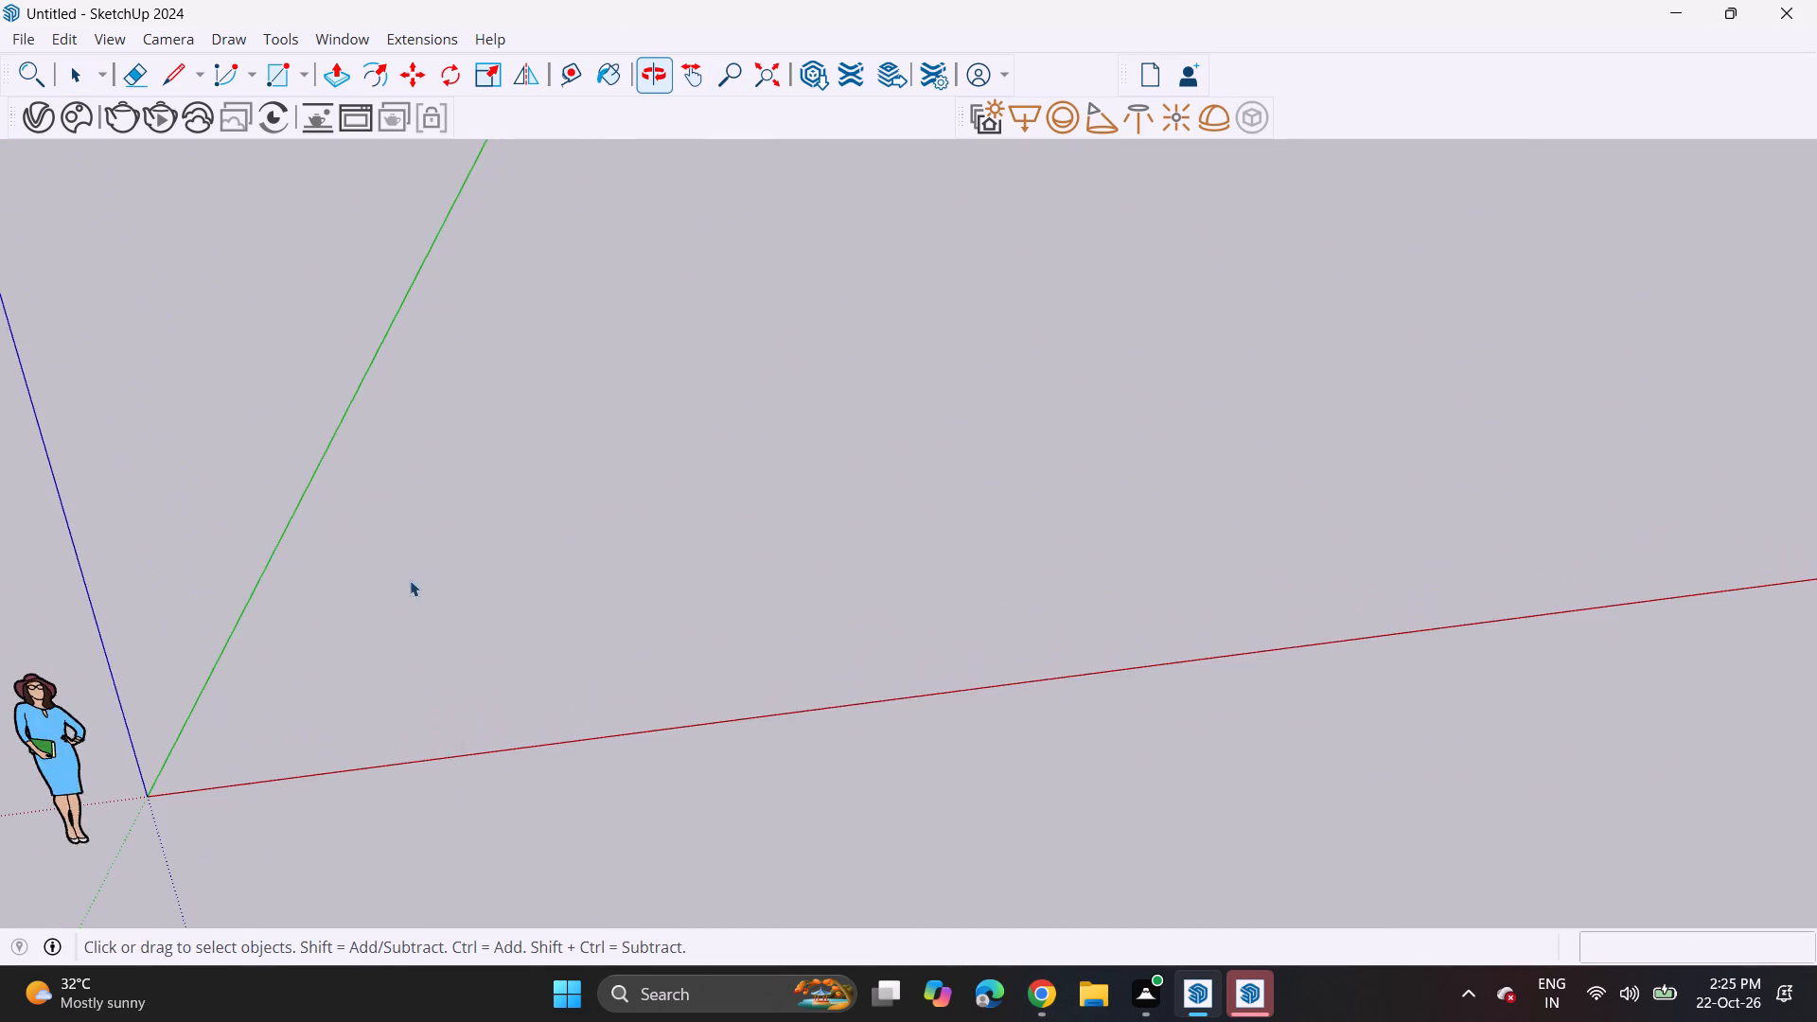
{"action": "scroll", "coordinate": [584, 509], "scroll_direction": "down", "scroll_amount": 5}
{"action": "middle_click_drag", "start_coordinate": [700, 404], "coordinate": [253, 821], "text": "shift"}
{"action": "middle_click_drag", "start_coordinate": [447, 711], "coordinate": [419, 696]}
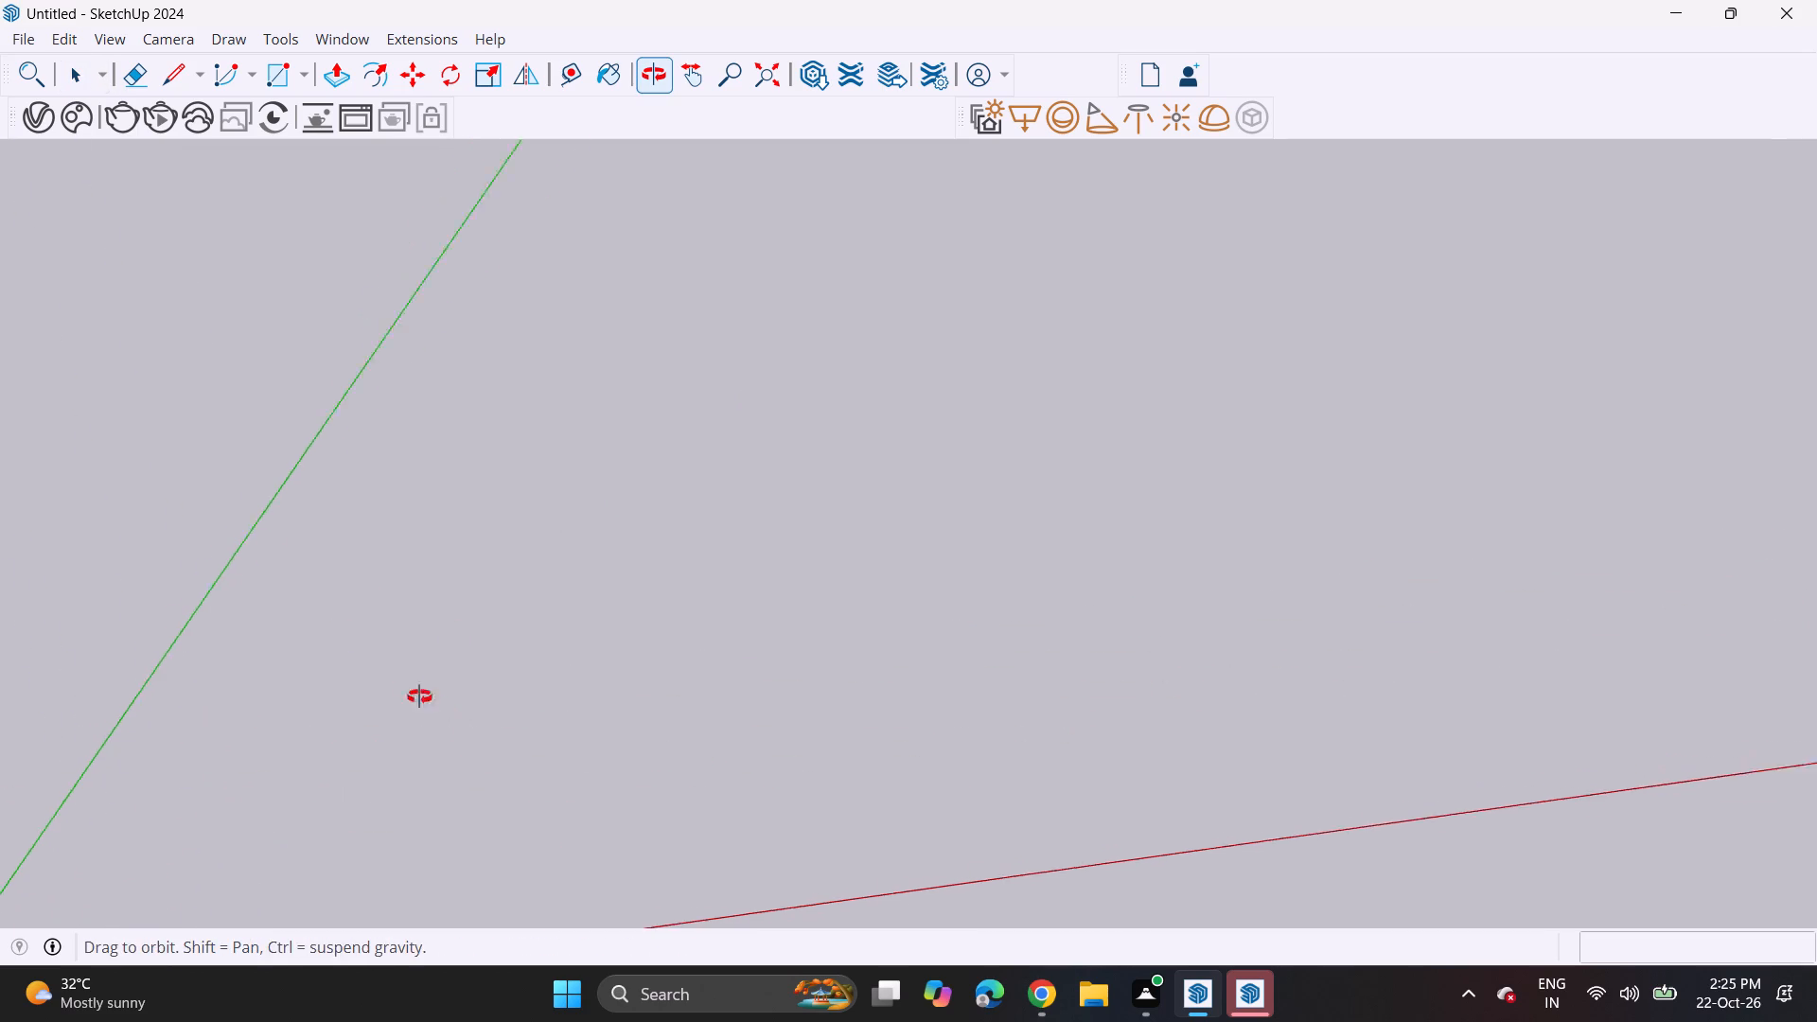
{"action": "middle_click_drag", "start_coordinate": [419, 696], "coordinate": [371, 572]}
{"action": "middle_click_drag", "start_coordinate": [569, 557], "coordinate": [225, 703], "text": "shift"}
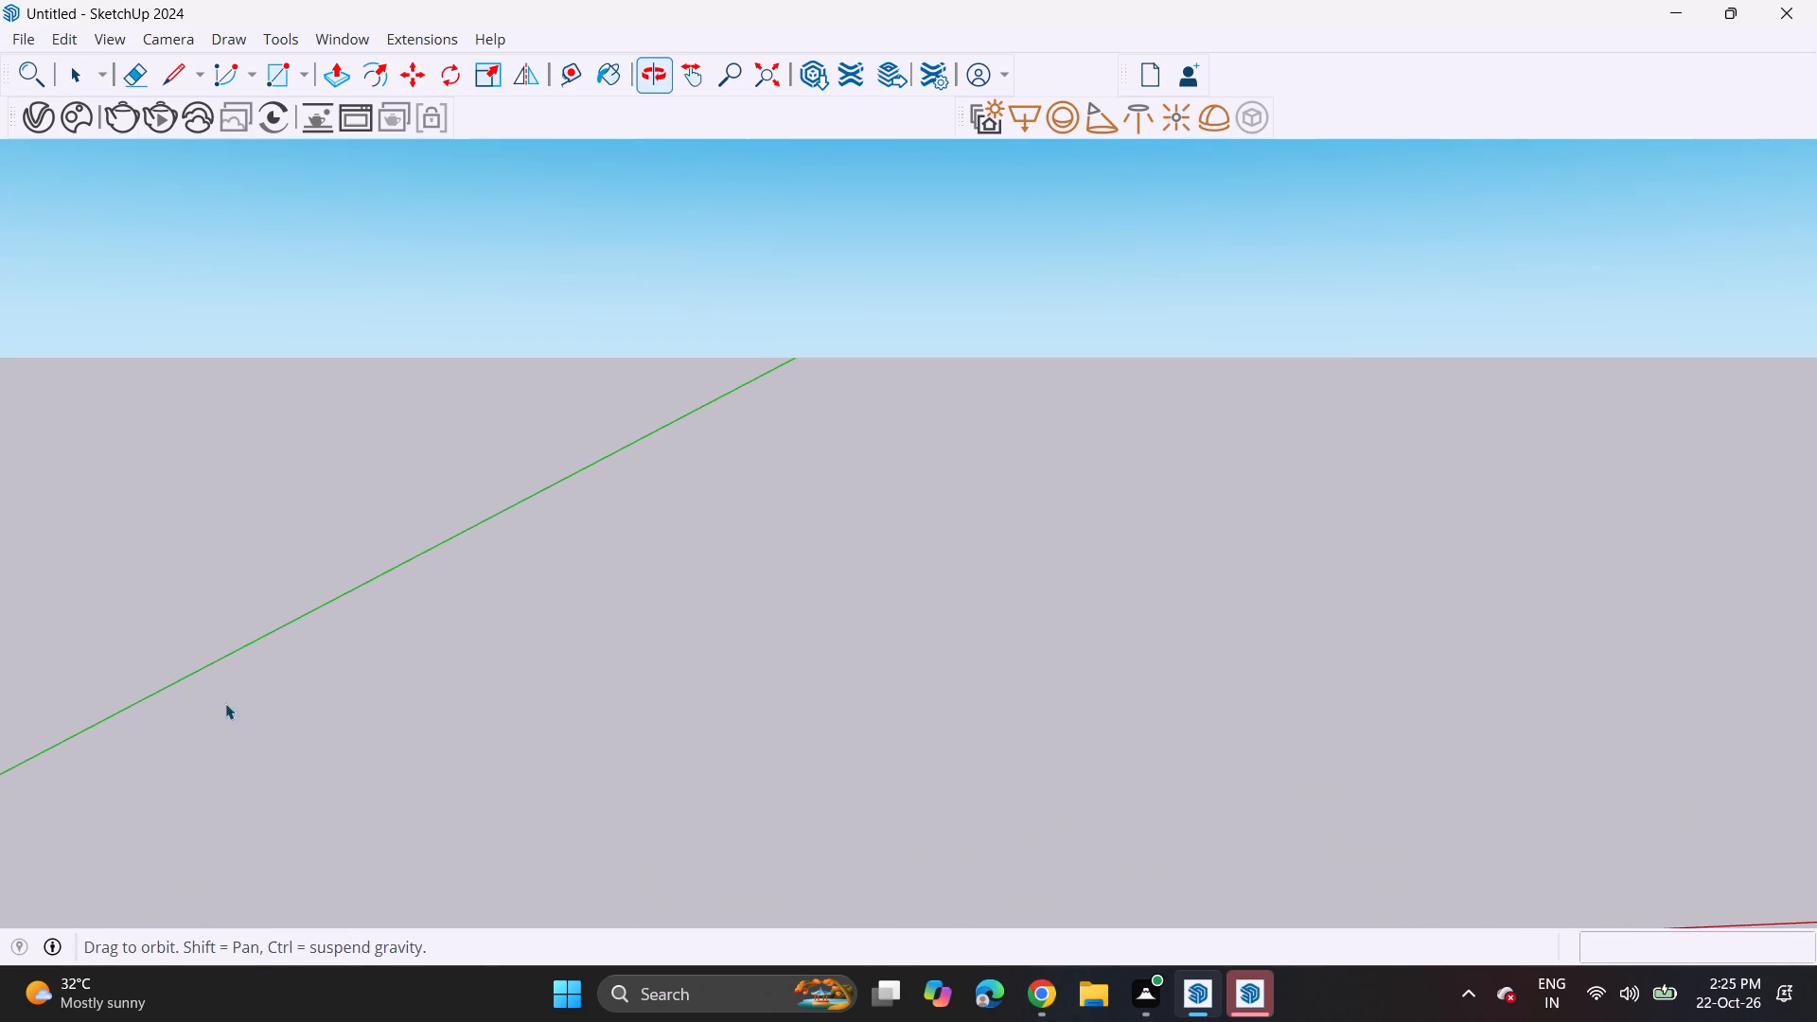
{"action": "middle_click_drag", "start_coordinate": [225, 703], "coordinate": [232, 705], "text": "shift"}
{"action": "left_click", "coordinate": [279, 78]}
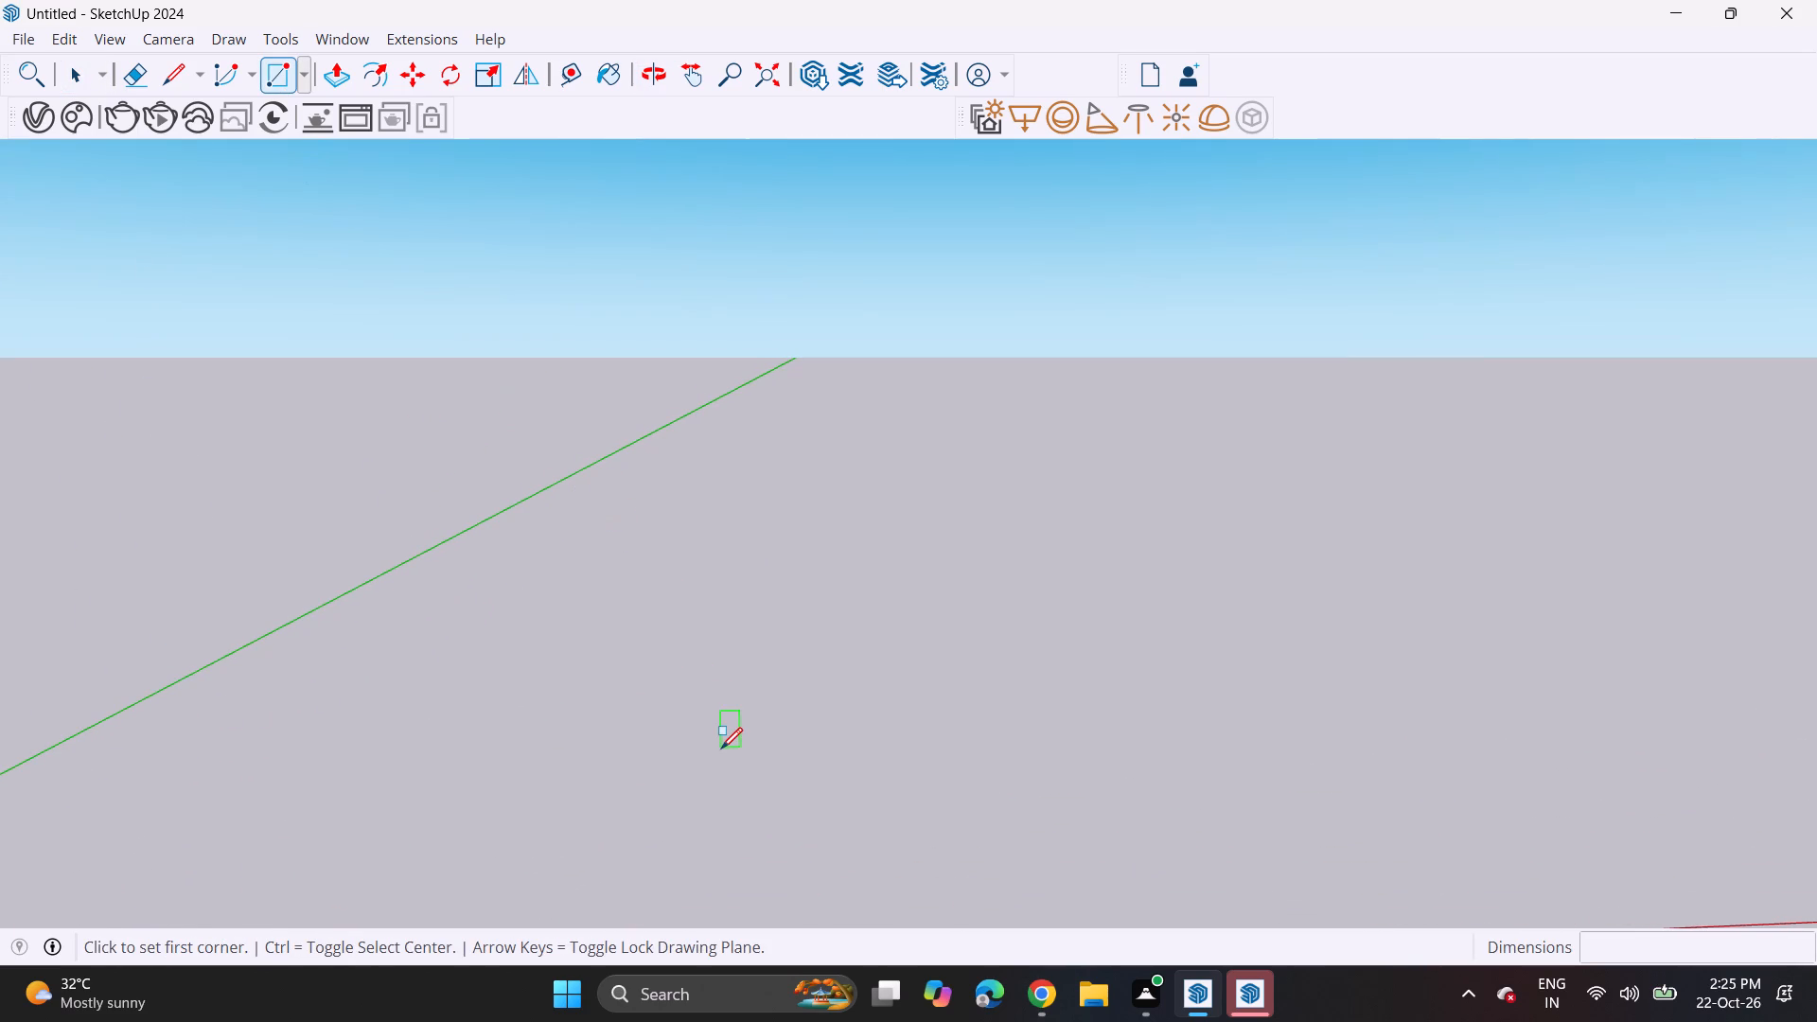
{"action": "left_click", "coordinate": [634, 805]}
{"action": "scroll", "coordinate": [759, 738], "scroll_direction": "up", "scroll_amount": 1}
{"action": "middle_click_drag", "start_coordinate": [738, 809], "coordinate": [714, 877]}
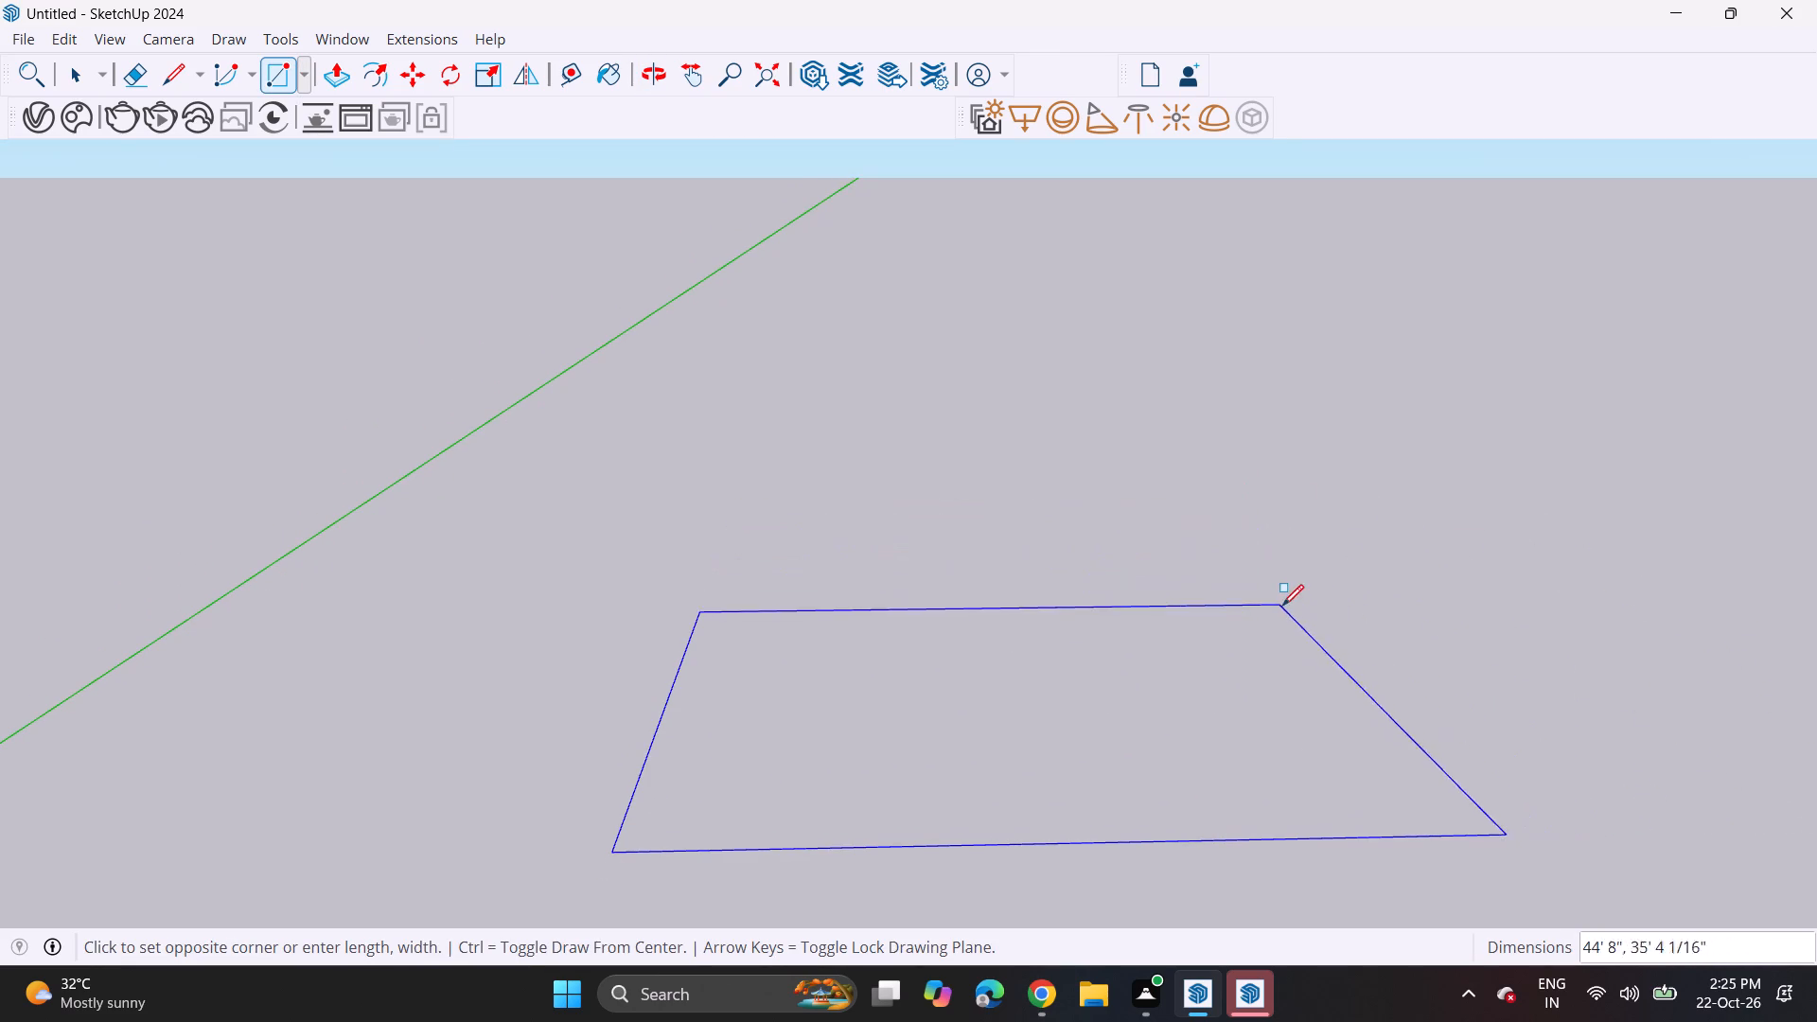
{"action": "left_click", "coordinate": [1296, 586]}
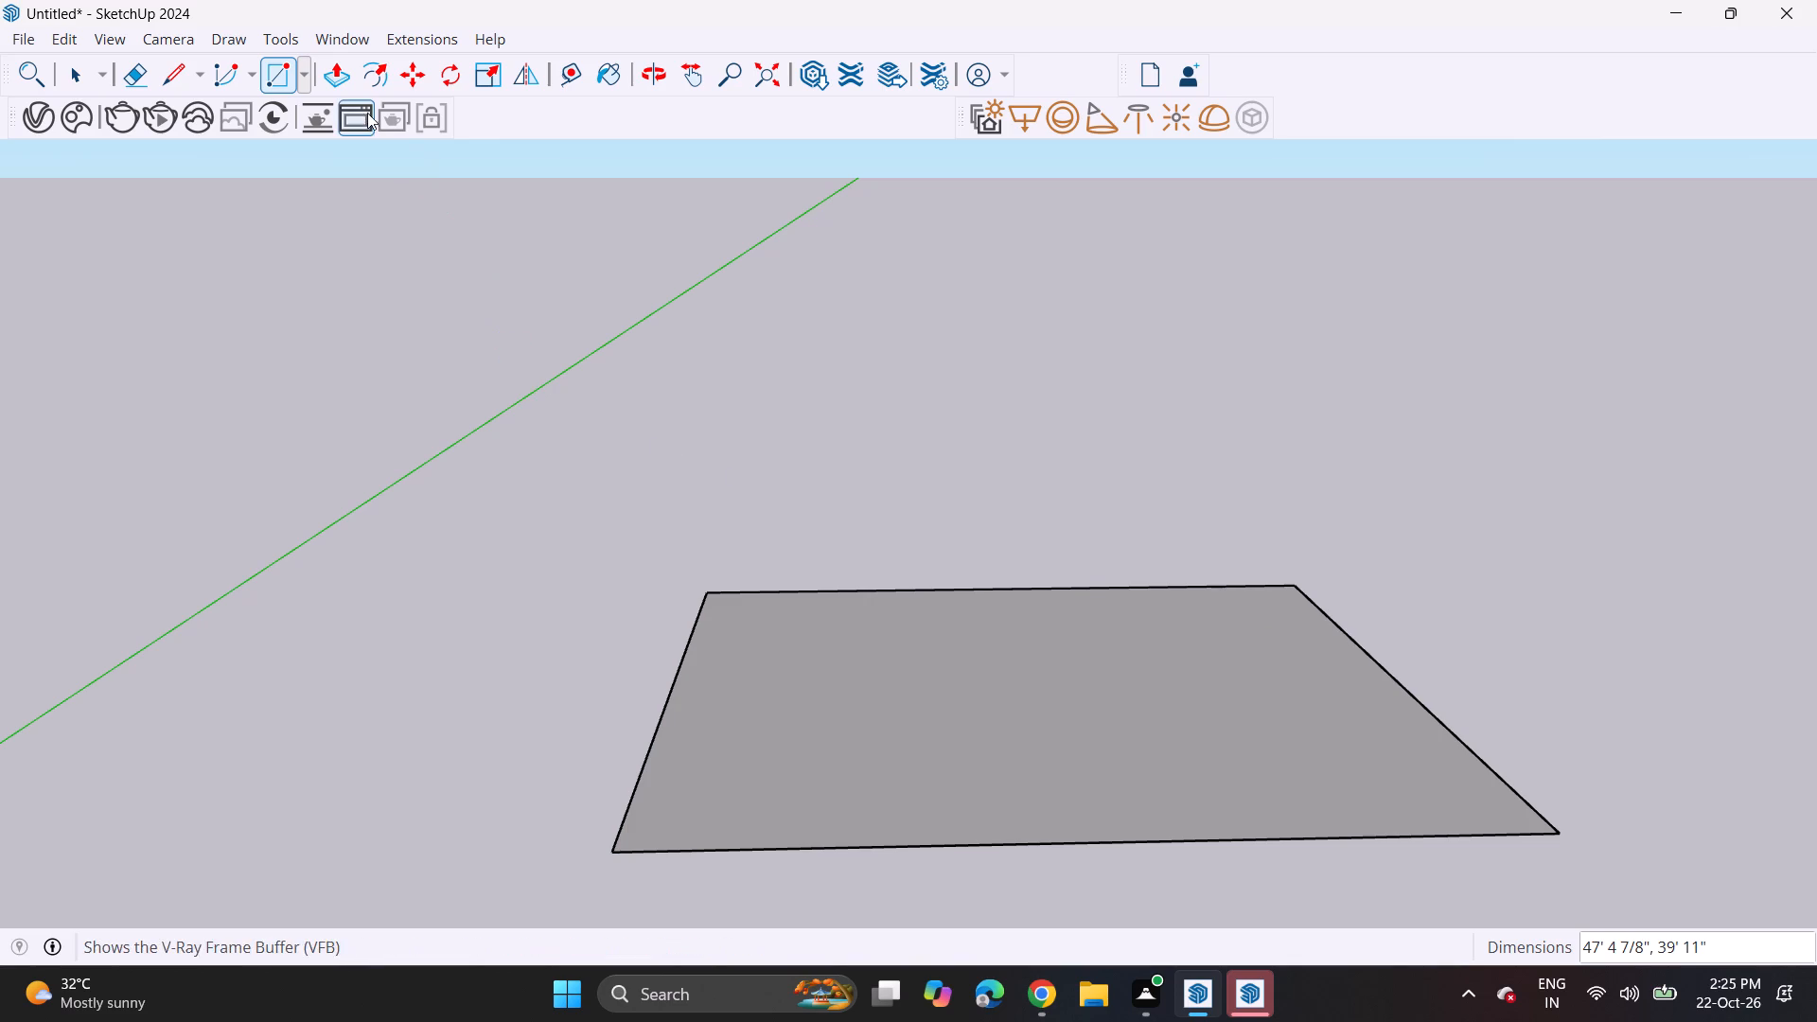
Push/pull the ground rectangle up about 8" to form a thin base slab.
{"action": "left_click", "coordinate": [341, 92]}
{"action": "left_click", "coordinate": [810, 726]}
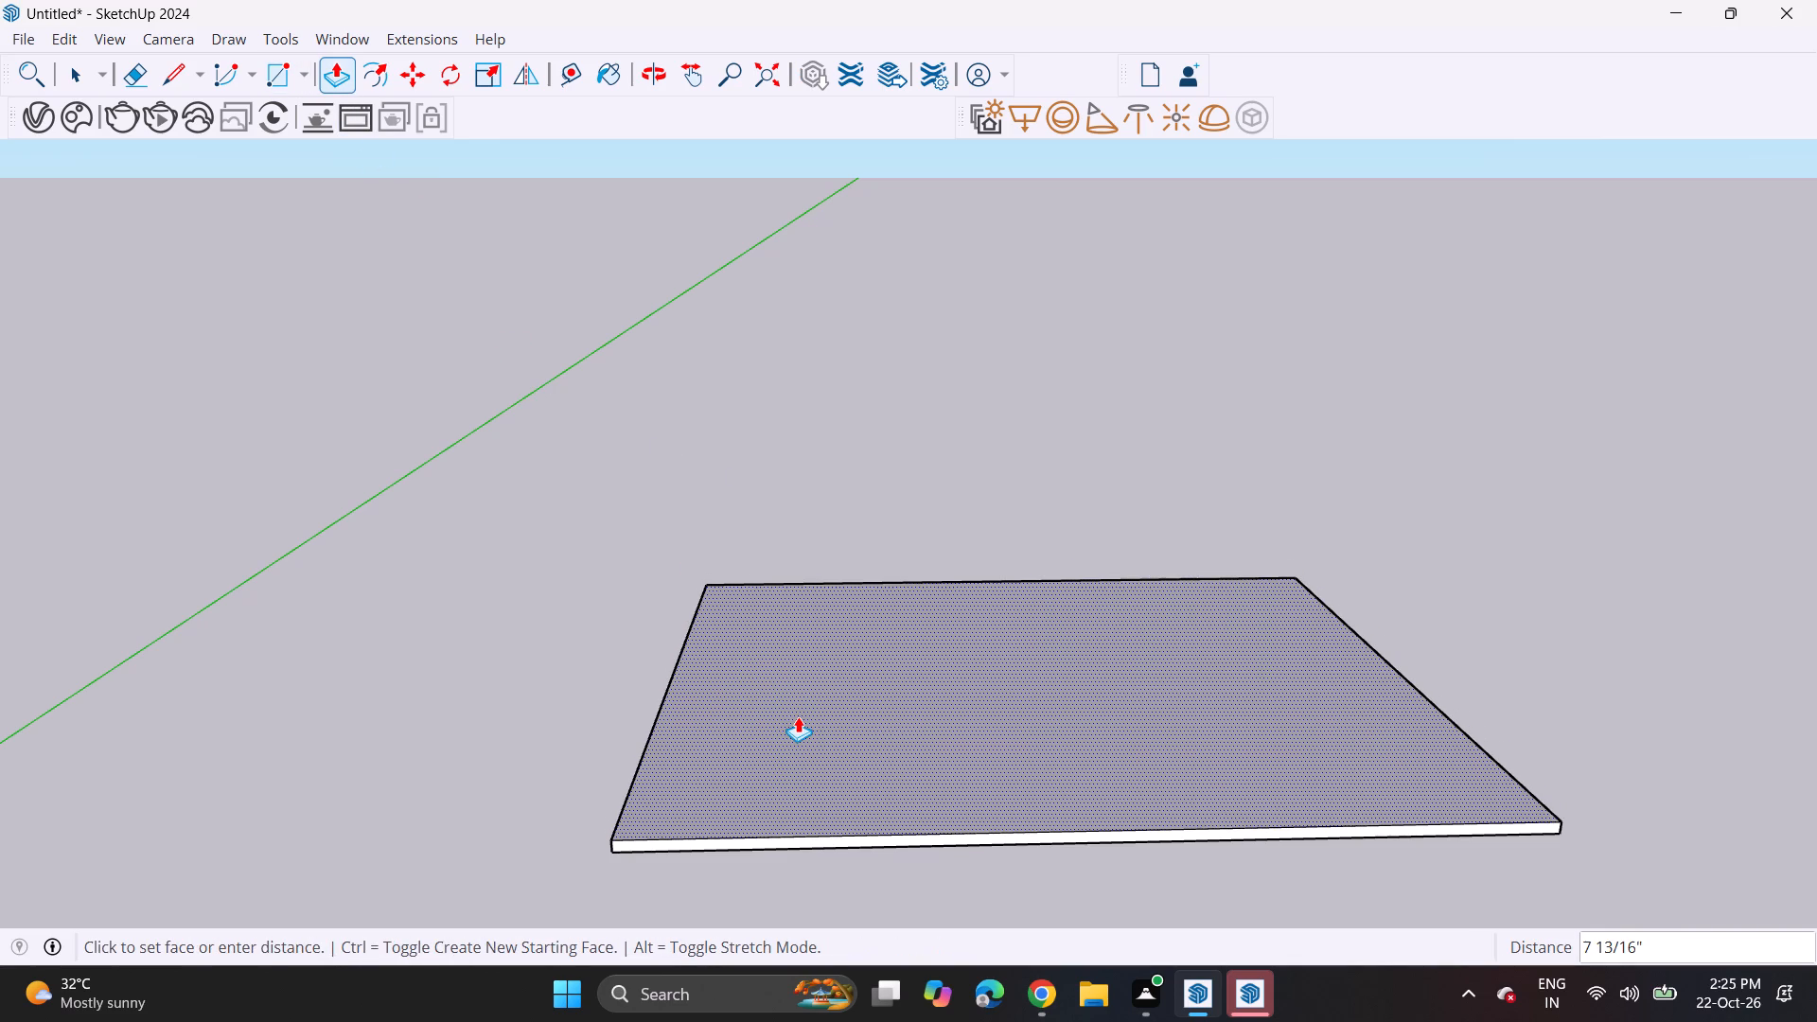
{"action": "left_click", "coordinate": [798, 716]}
Extend the slab along the red axis by pulling its end face farthest from the origin outward about 10' 9".
{"action": "scroll", "coordinate": [798, 717], "scroll_direction": "down", "scroll_amount": 4}
{"action": "middle_click_drag", "start_coordinate": [798, 720], "coordinate": [634, 750], "text": "shift"}
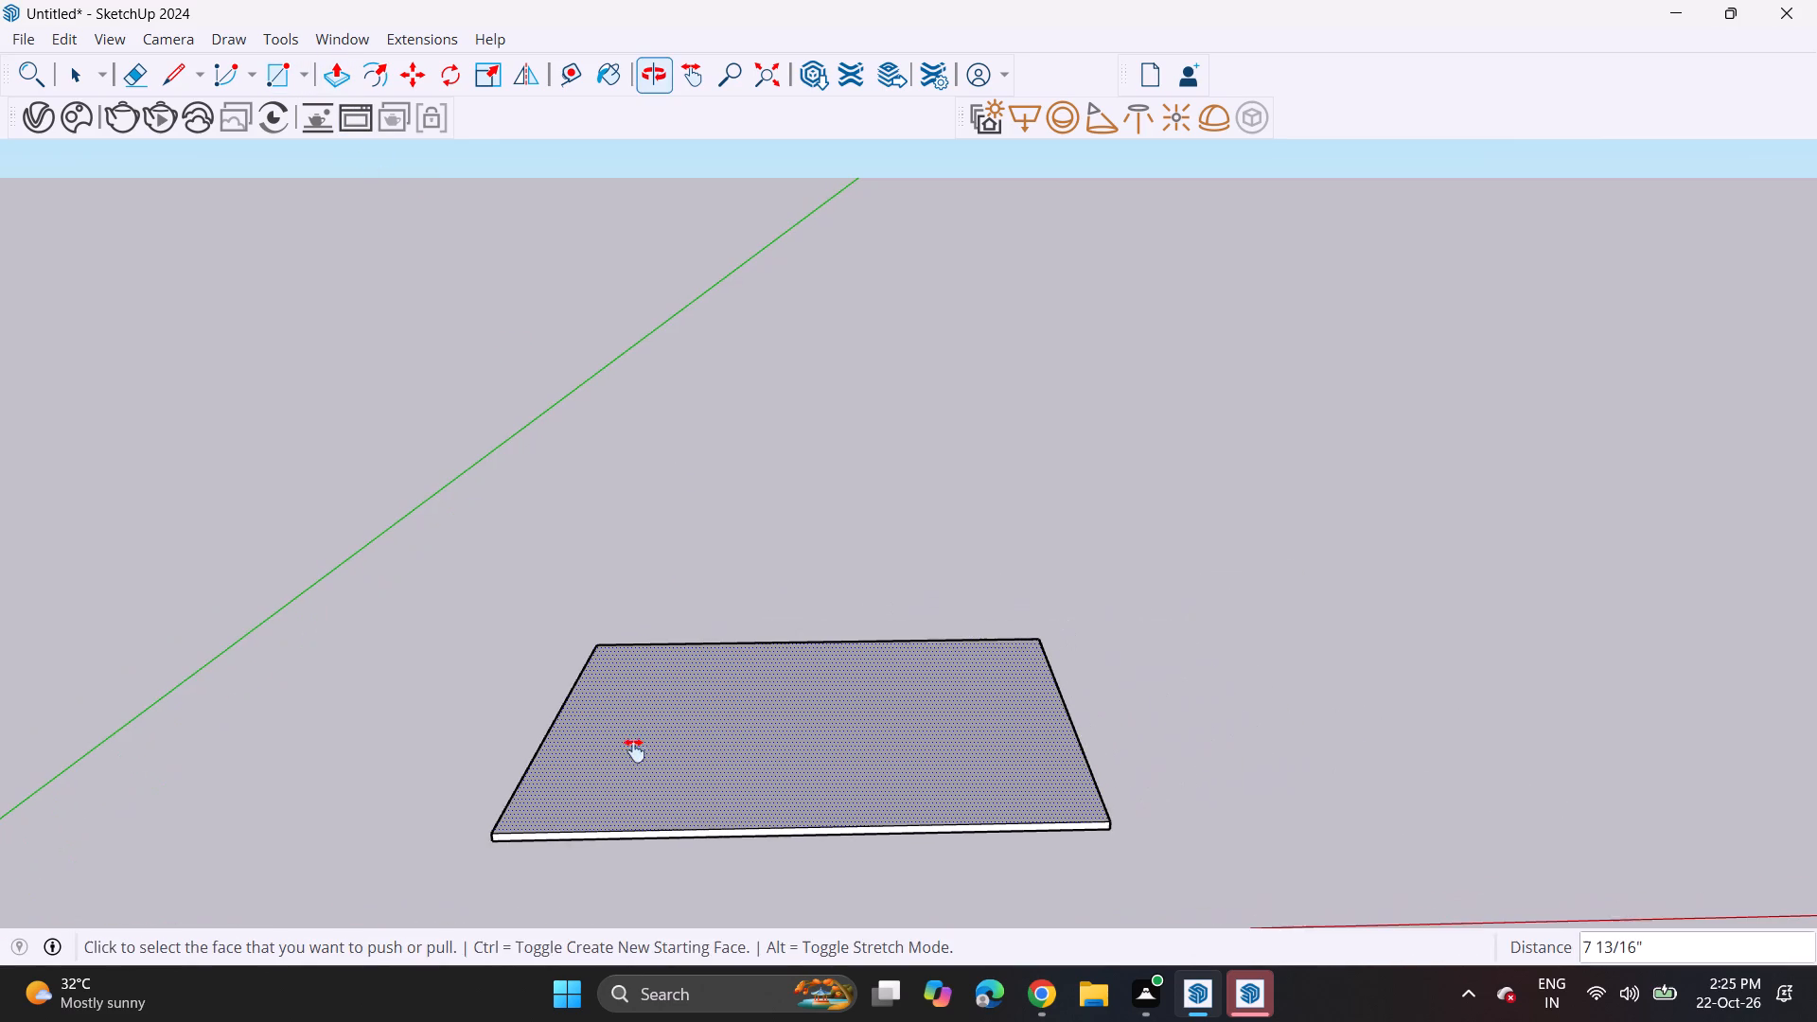
{"action": "middle_click", "coordinate": [634, 750], "text": "shift"}
{"action": "middle_click_drag", "start_coordinate": [570, 724], "coordinate": [556, 703]}
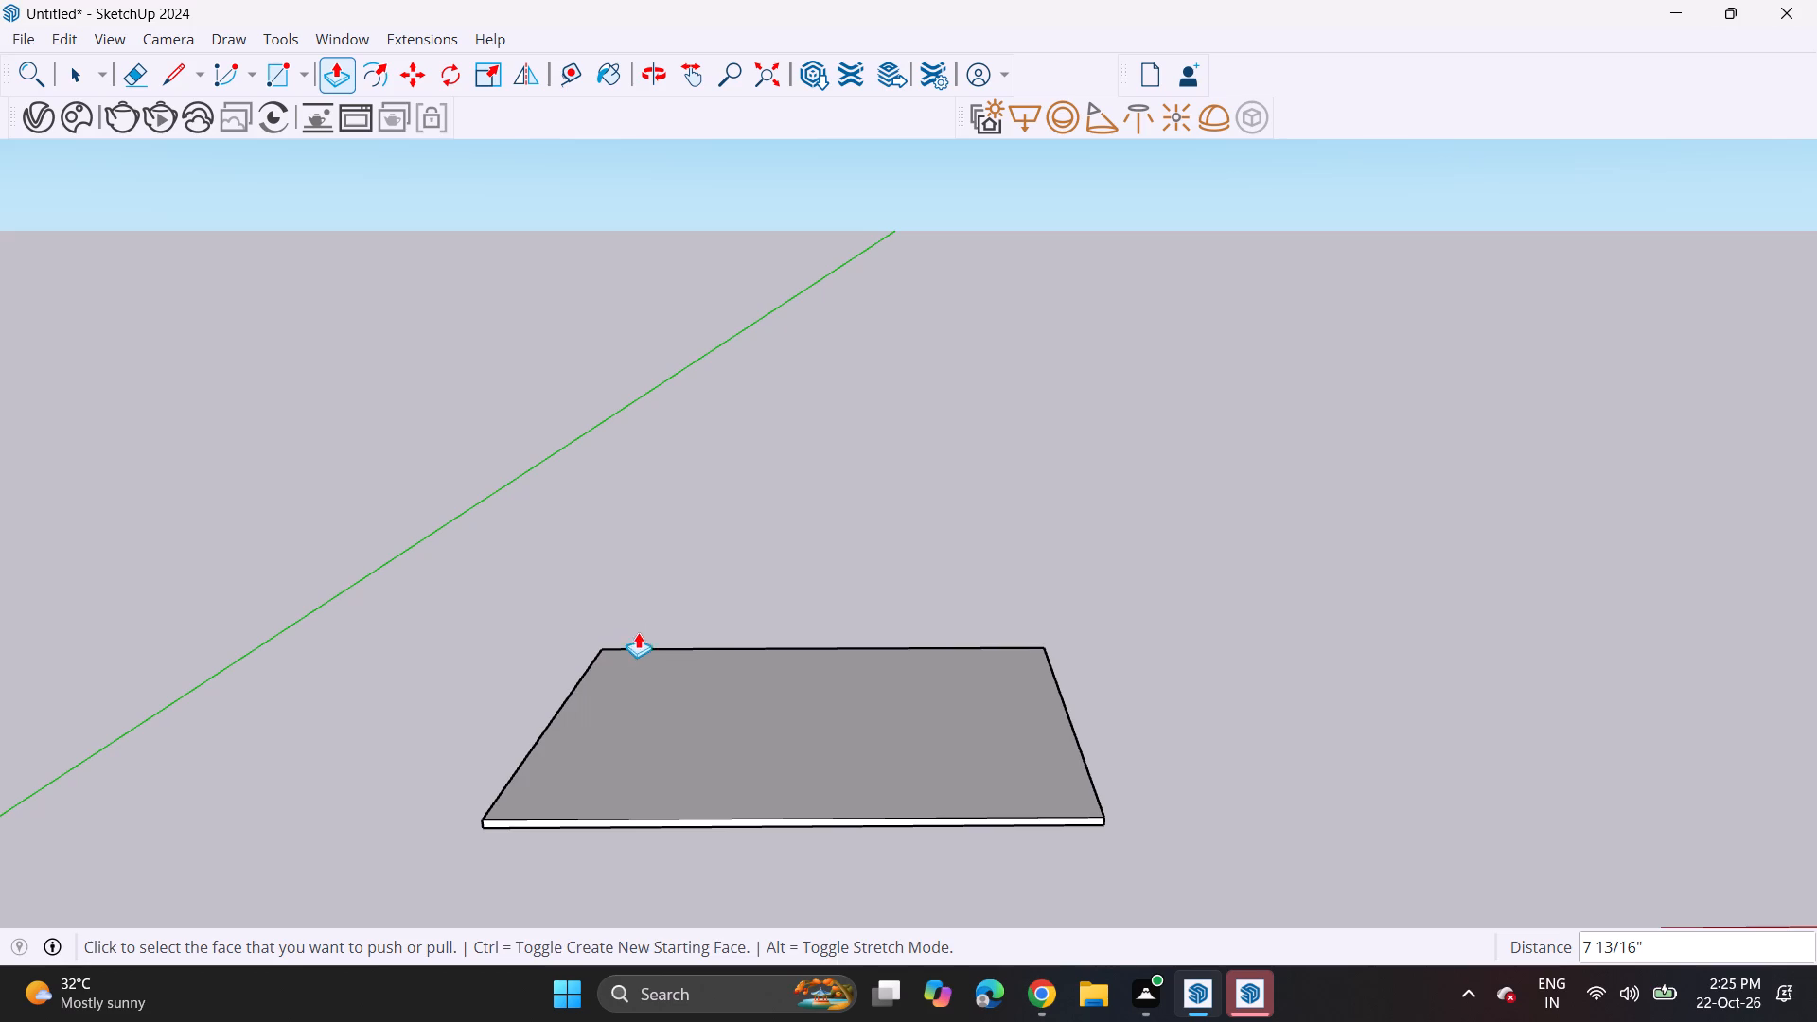
{"action": "middle_click_drag", "start_coordinate": [973, 734], "coordinate": [714, 693]}
{"action": "scroll", "coordinate": [963, 786], "scroll_direction": "up", "scroll_amount": 2}
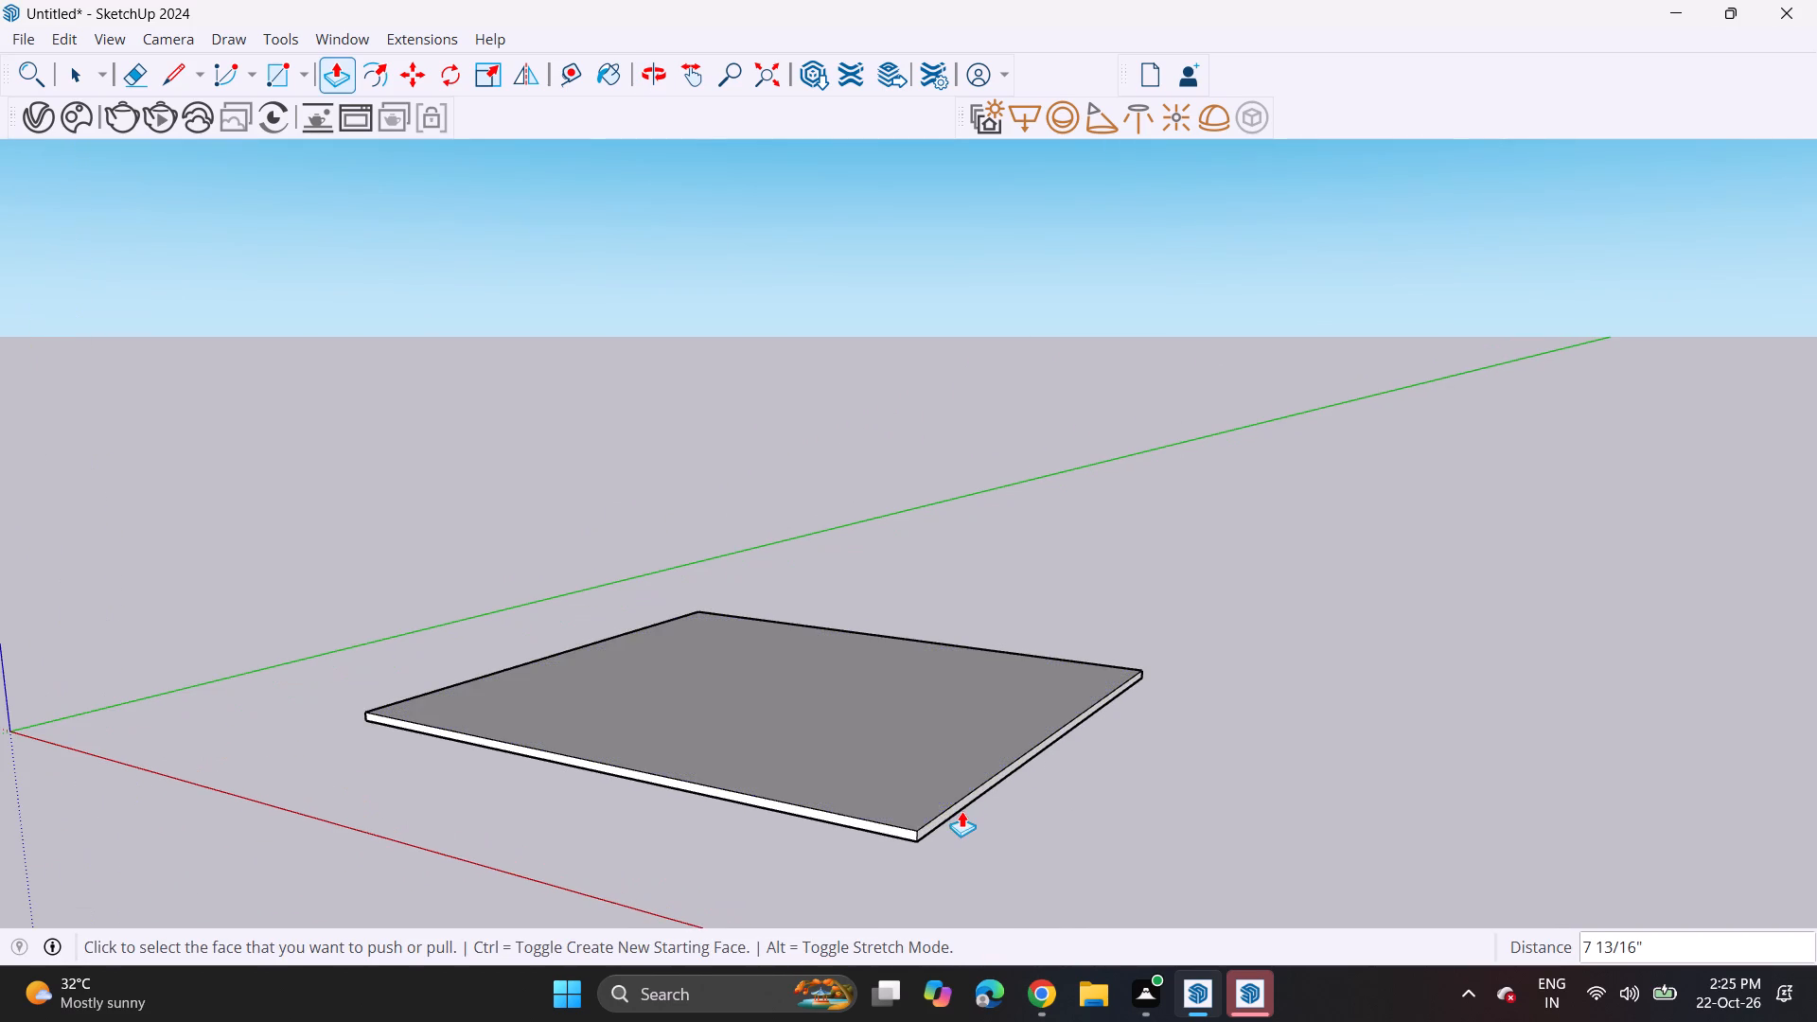
{"action": "left_click", "coordinate": [955, 807]}
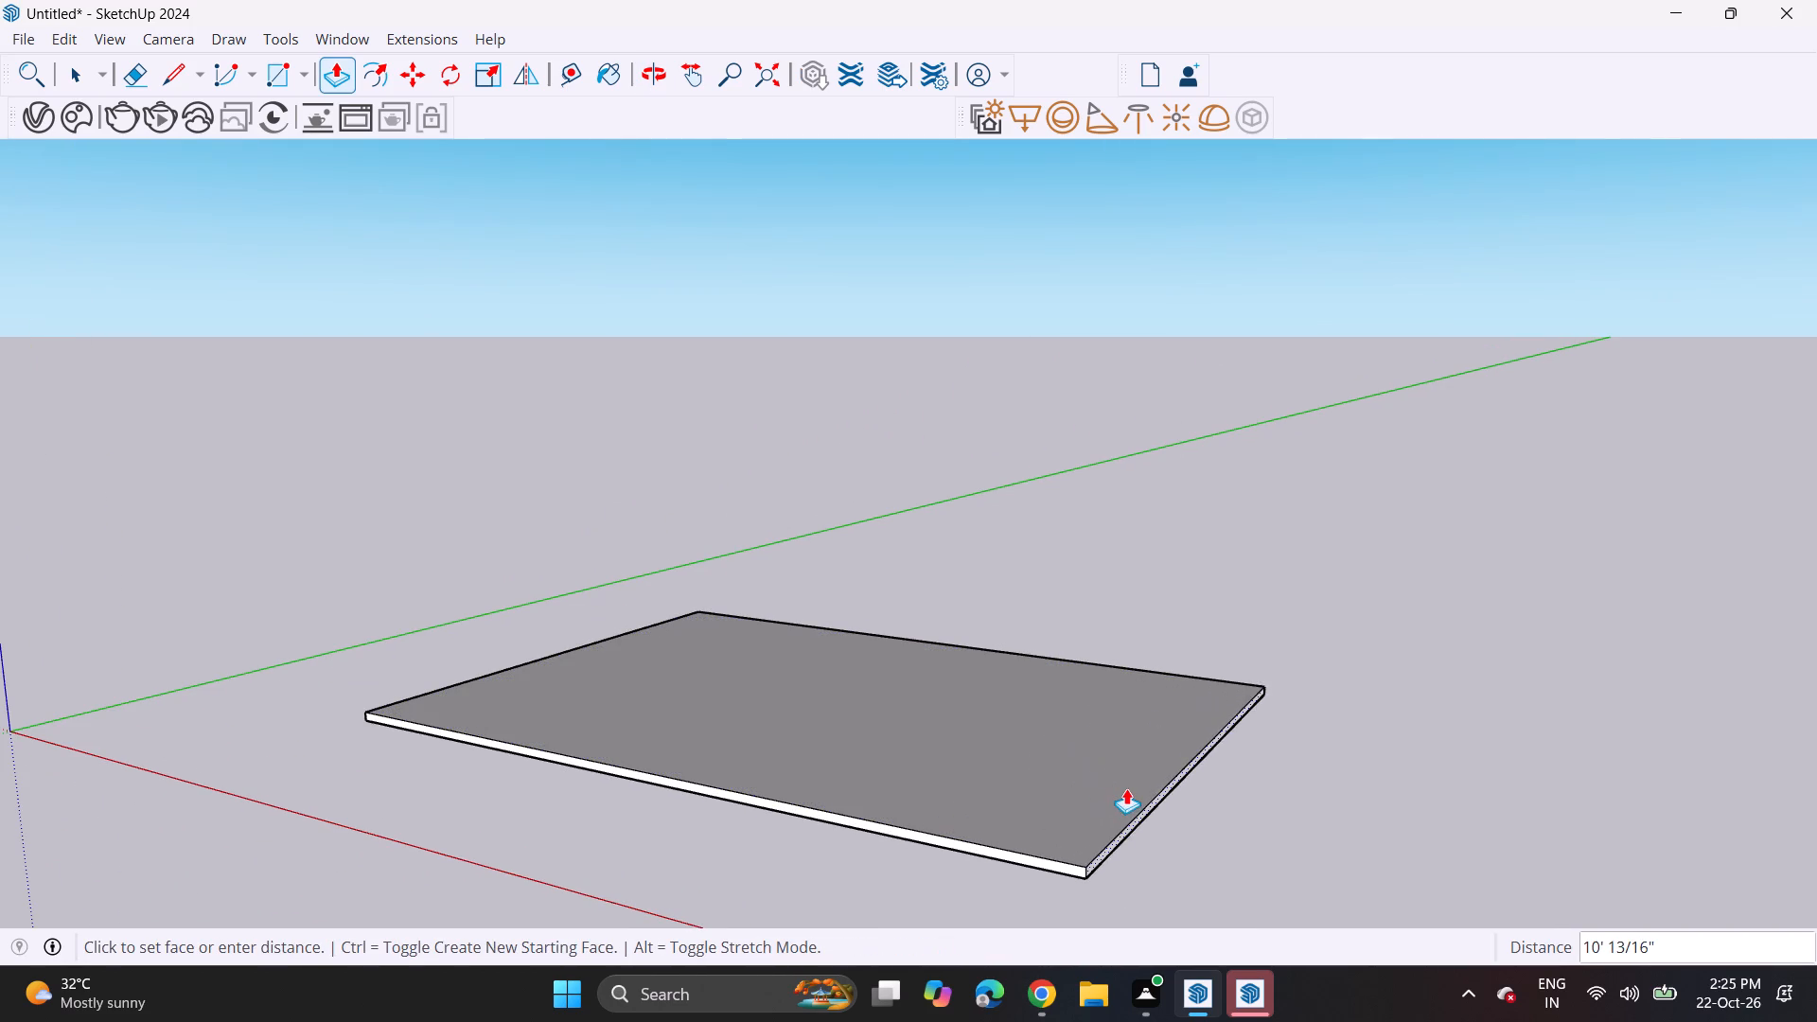
{"action": "left_click", "coordinate": [1132, 787]}
Repeat the same 10' 9" push/pull on the slab's long rear side face.
{"action": "middle_click_drag", "start_coordinate": [1173, 679], "coordinate": [542, 726]}
{"action": "scroll", "coordinate": [542, 726], "scroll_direction": "up", "scroll_amount": 1}
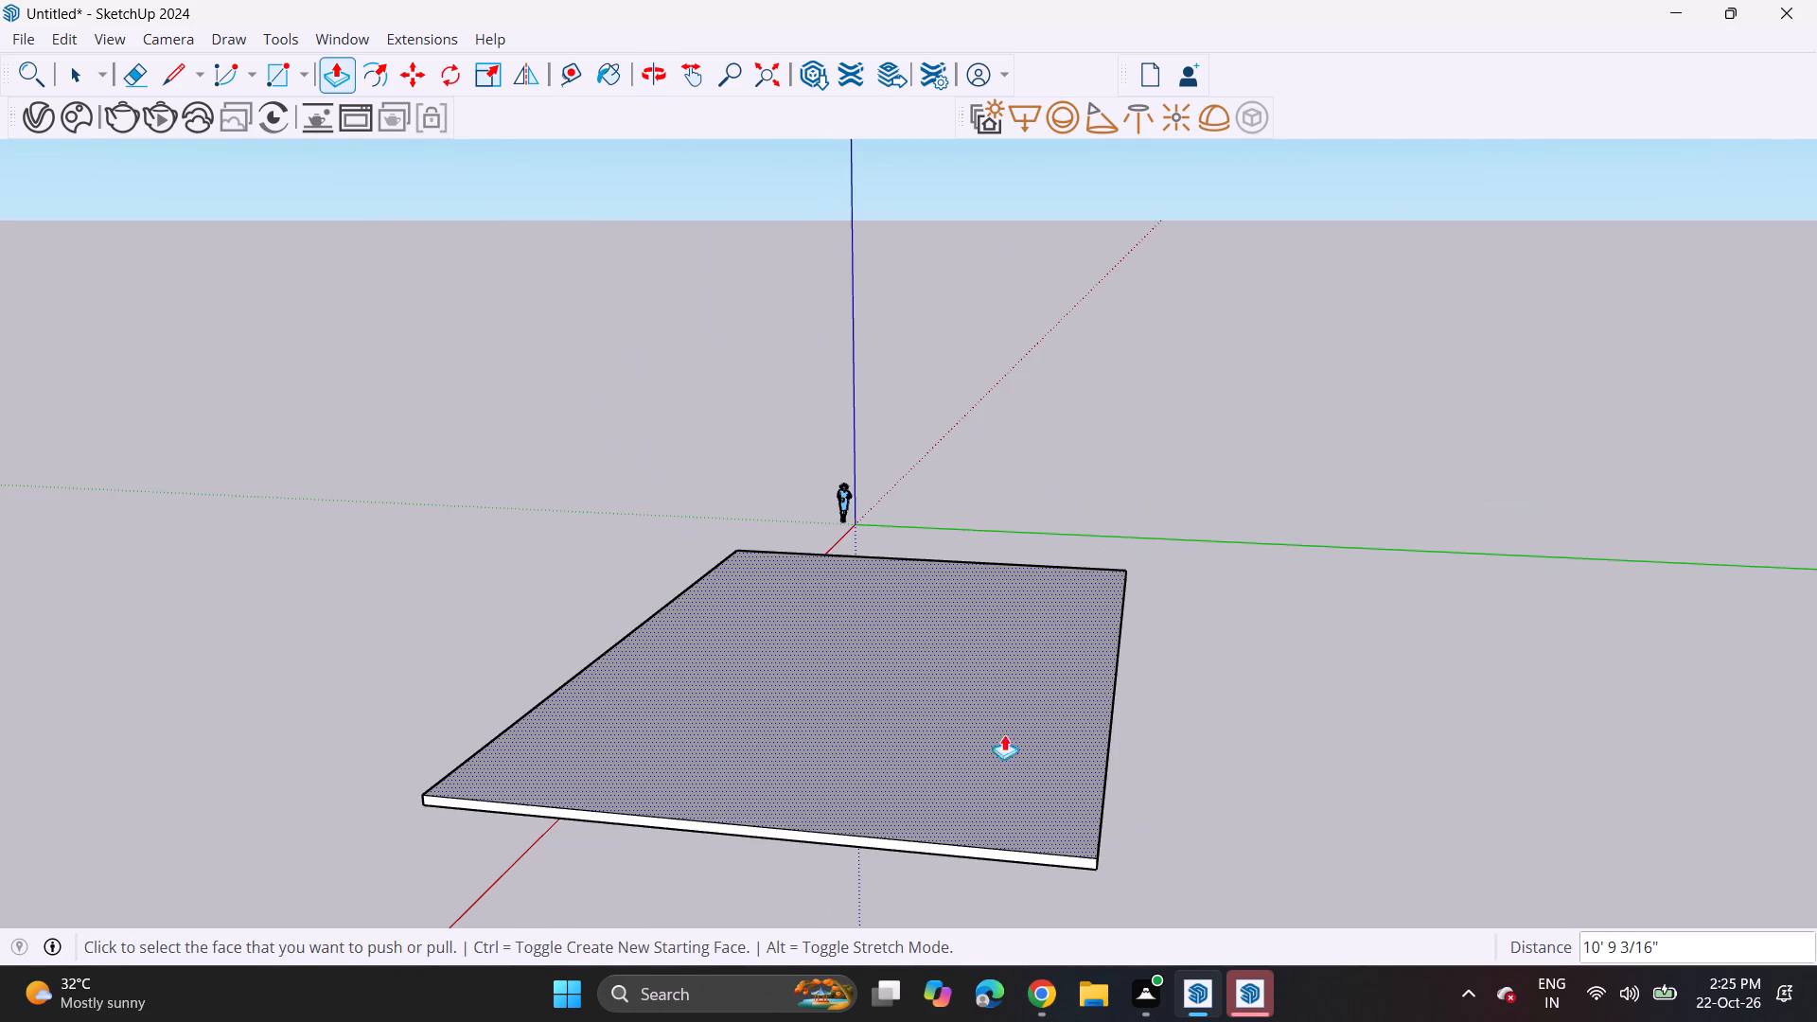
{"action": "scroll", "coordinate": [997, 724], "scroll_direction": "up", "scroll_amount": 1}
{"action": "scroll", "coordinate": [675, 679], "scroll_direction": "up", "scroll_amount": 1}
{"action": "scroll", "coordinate": [1040, 655], "scroll_direction": "down", "scroll_amount": 1}
{"action": "middle_click_drag", "start_coordinate": [1034, 655], "coordinate": [717, 576]}
{"action": "scroll", "coordinate": [982, 648], "scroll_direction": "up", "scroll_amount": 1}
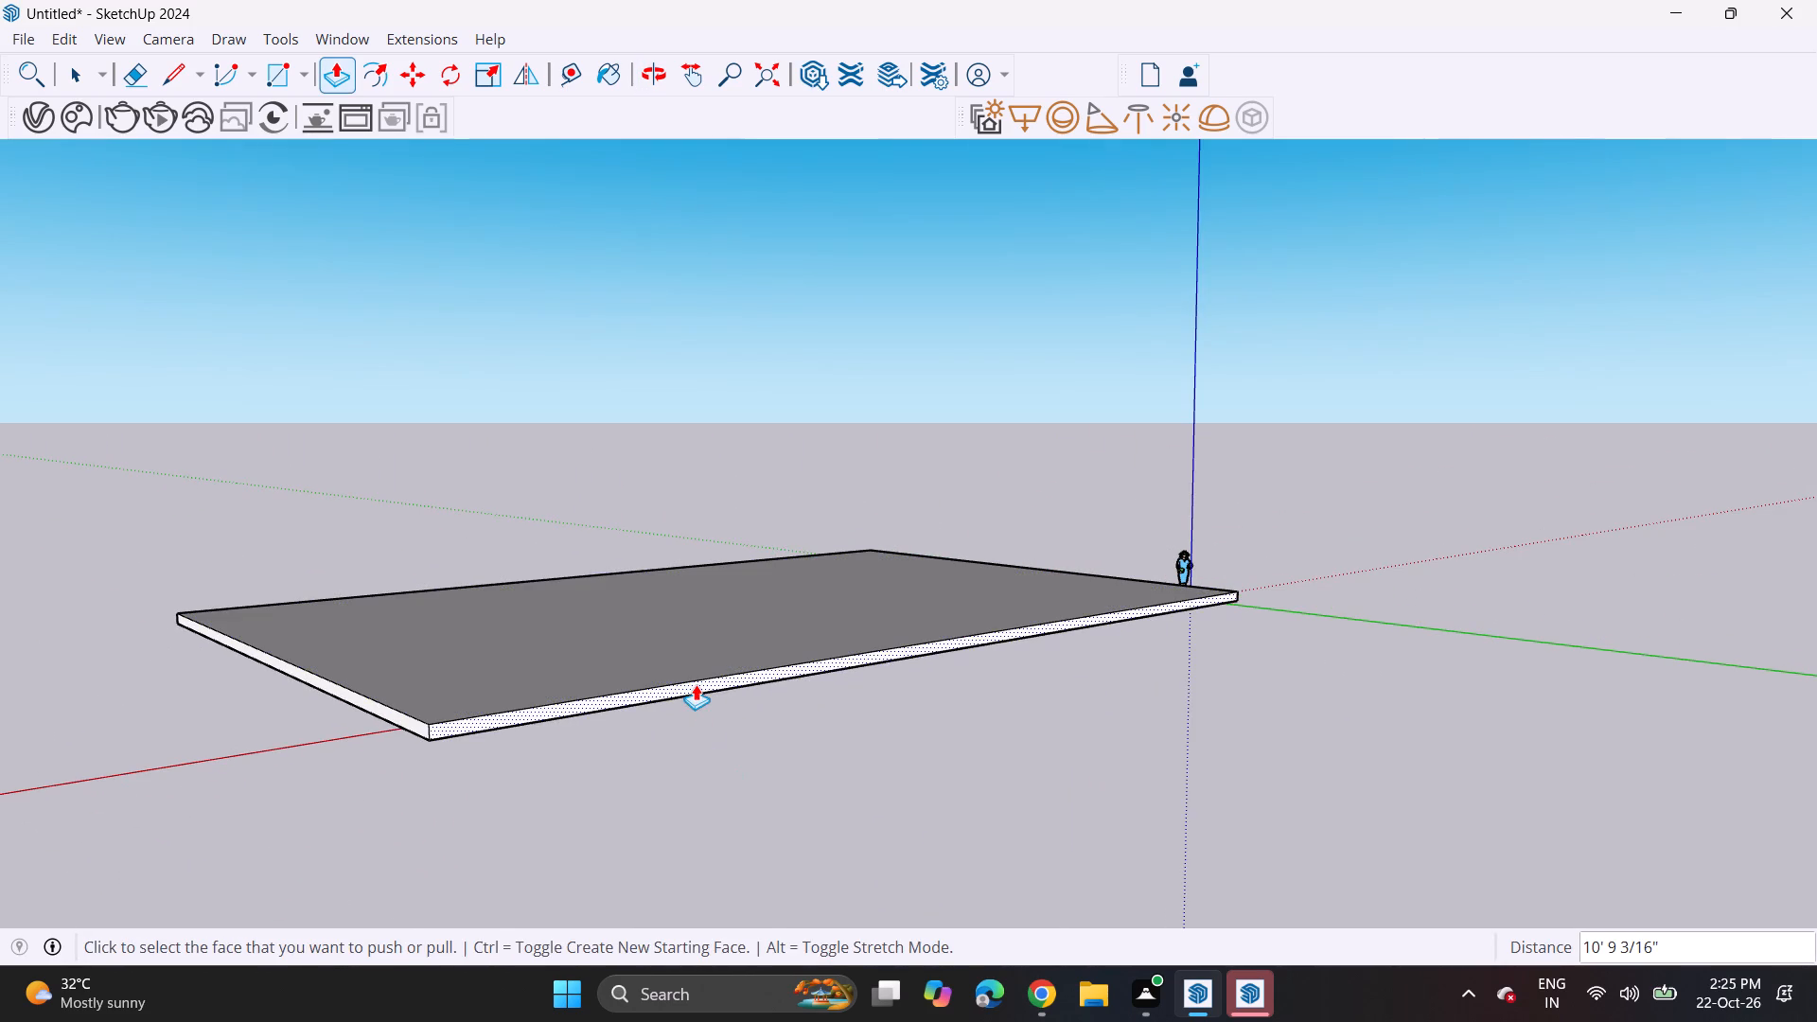
{"action": "double_click", "coordinate": [696, 684]}
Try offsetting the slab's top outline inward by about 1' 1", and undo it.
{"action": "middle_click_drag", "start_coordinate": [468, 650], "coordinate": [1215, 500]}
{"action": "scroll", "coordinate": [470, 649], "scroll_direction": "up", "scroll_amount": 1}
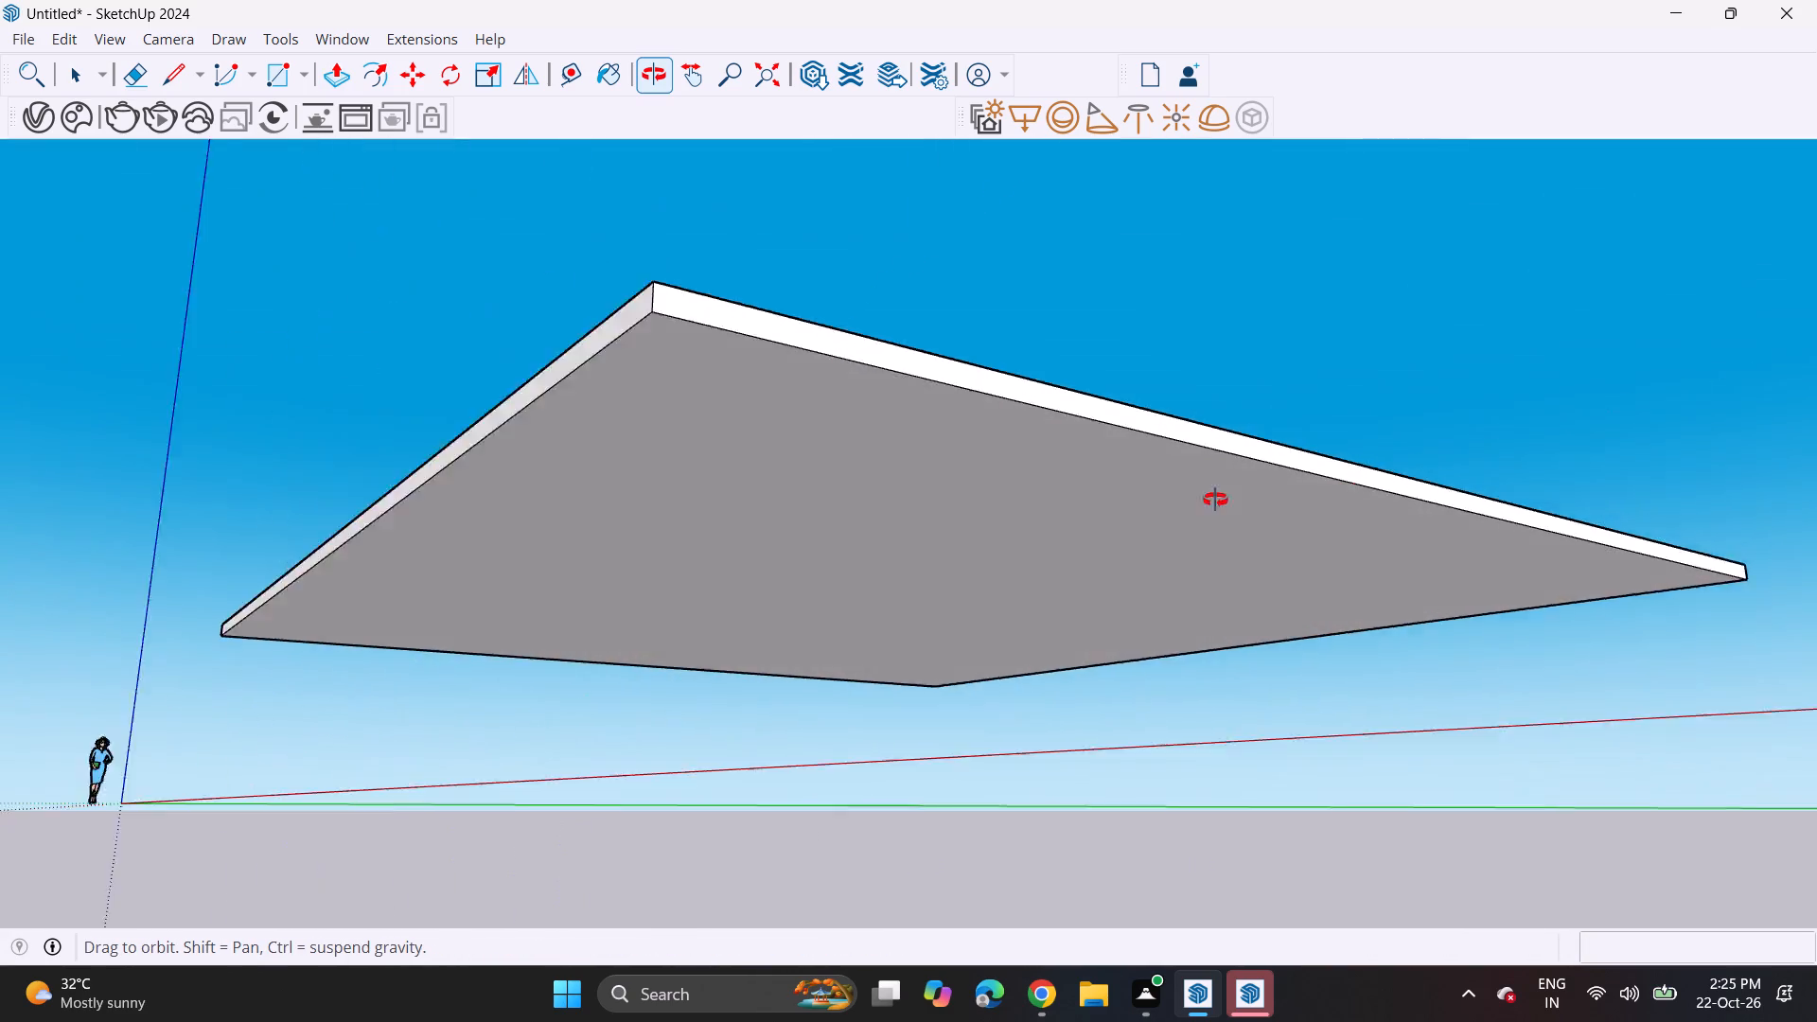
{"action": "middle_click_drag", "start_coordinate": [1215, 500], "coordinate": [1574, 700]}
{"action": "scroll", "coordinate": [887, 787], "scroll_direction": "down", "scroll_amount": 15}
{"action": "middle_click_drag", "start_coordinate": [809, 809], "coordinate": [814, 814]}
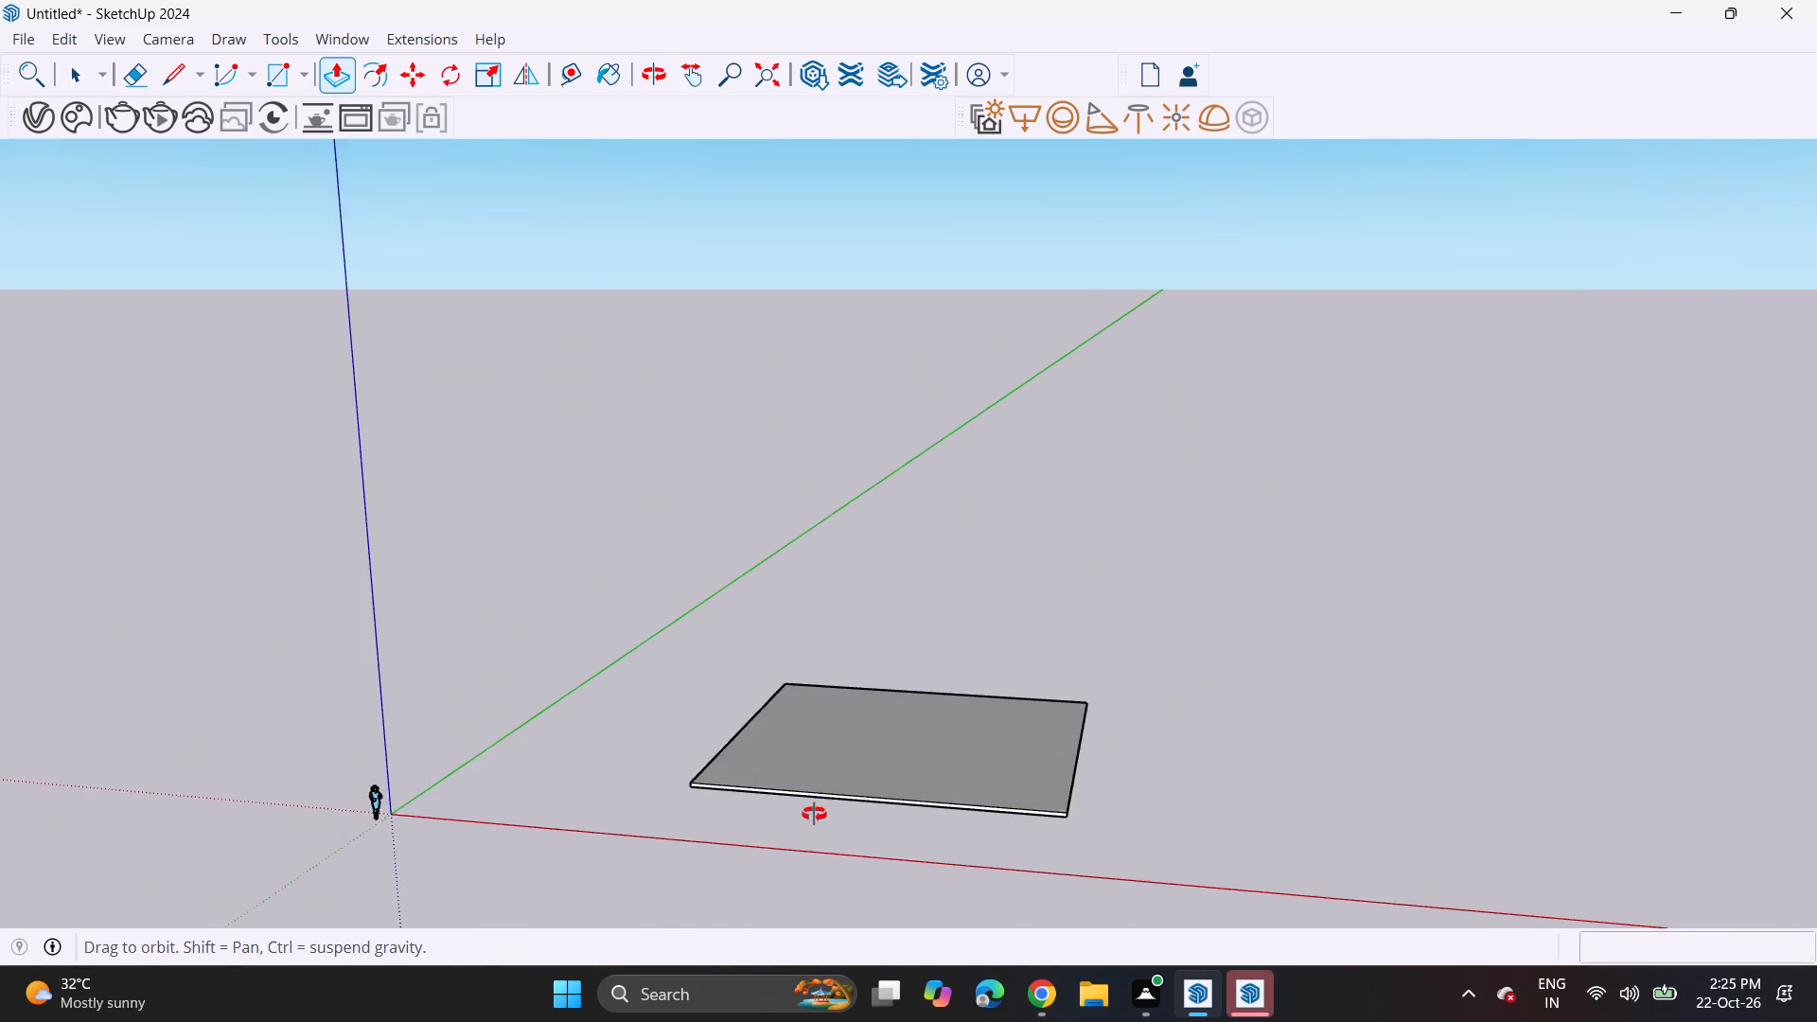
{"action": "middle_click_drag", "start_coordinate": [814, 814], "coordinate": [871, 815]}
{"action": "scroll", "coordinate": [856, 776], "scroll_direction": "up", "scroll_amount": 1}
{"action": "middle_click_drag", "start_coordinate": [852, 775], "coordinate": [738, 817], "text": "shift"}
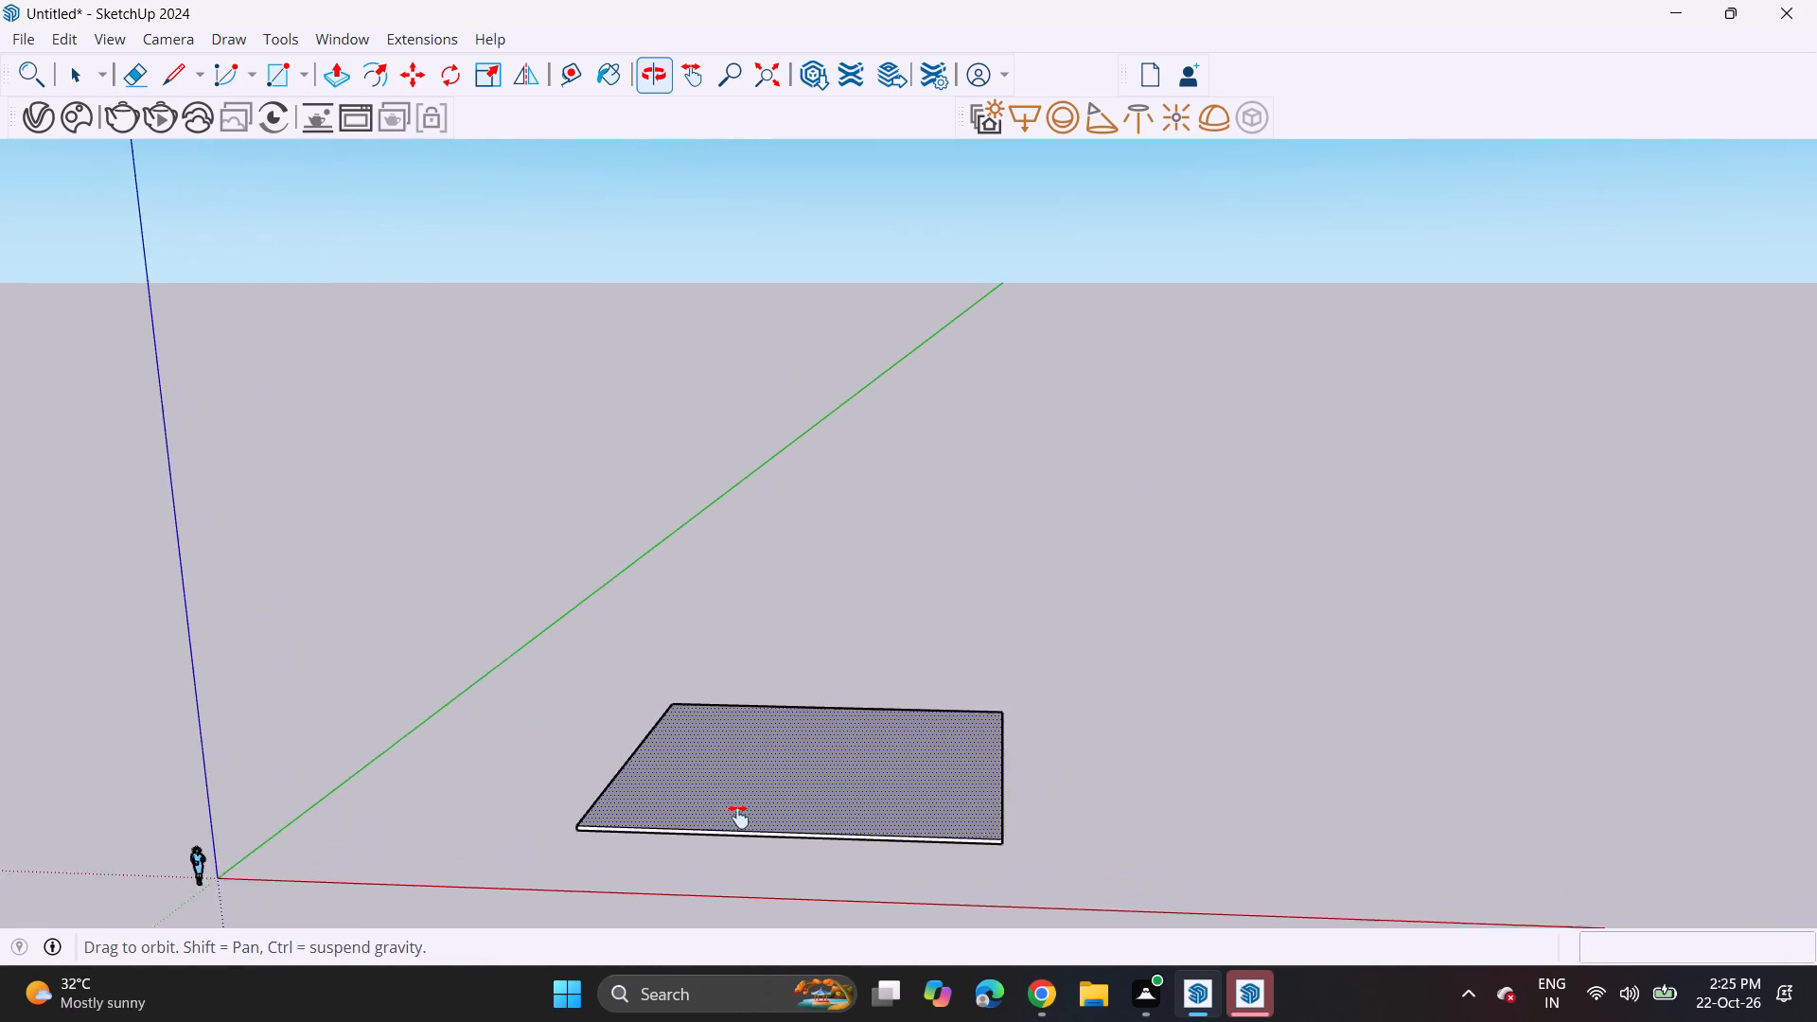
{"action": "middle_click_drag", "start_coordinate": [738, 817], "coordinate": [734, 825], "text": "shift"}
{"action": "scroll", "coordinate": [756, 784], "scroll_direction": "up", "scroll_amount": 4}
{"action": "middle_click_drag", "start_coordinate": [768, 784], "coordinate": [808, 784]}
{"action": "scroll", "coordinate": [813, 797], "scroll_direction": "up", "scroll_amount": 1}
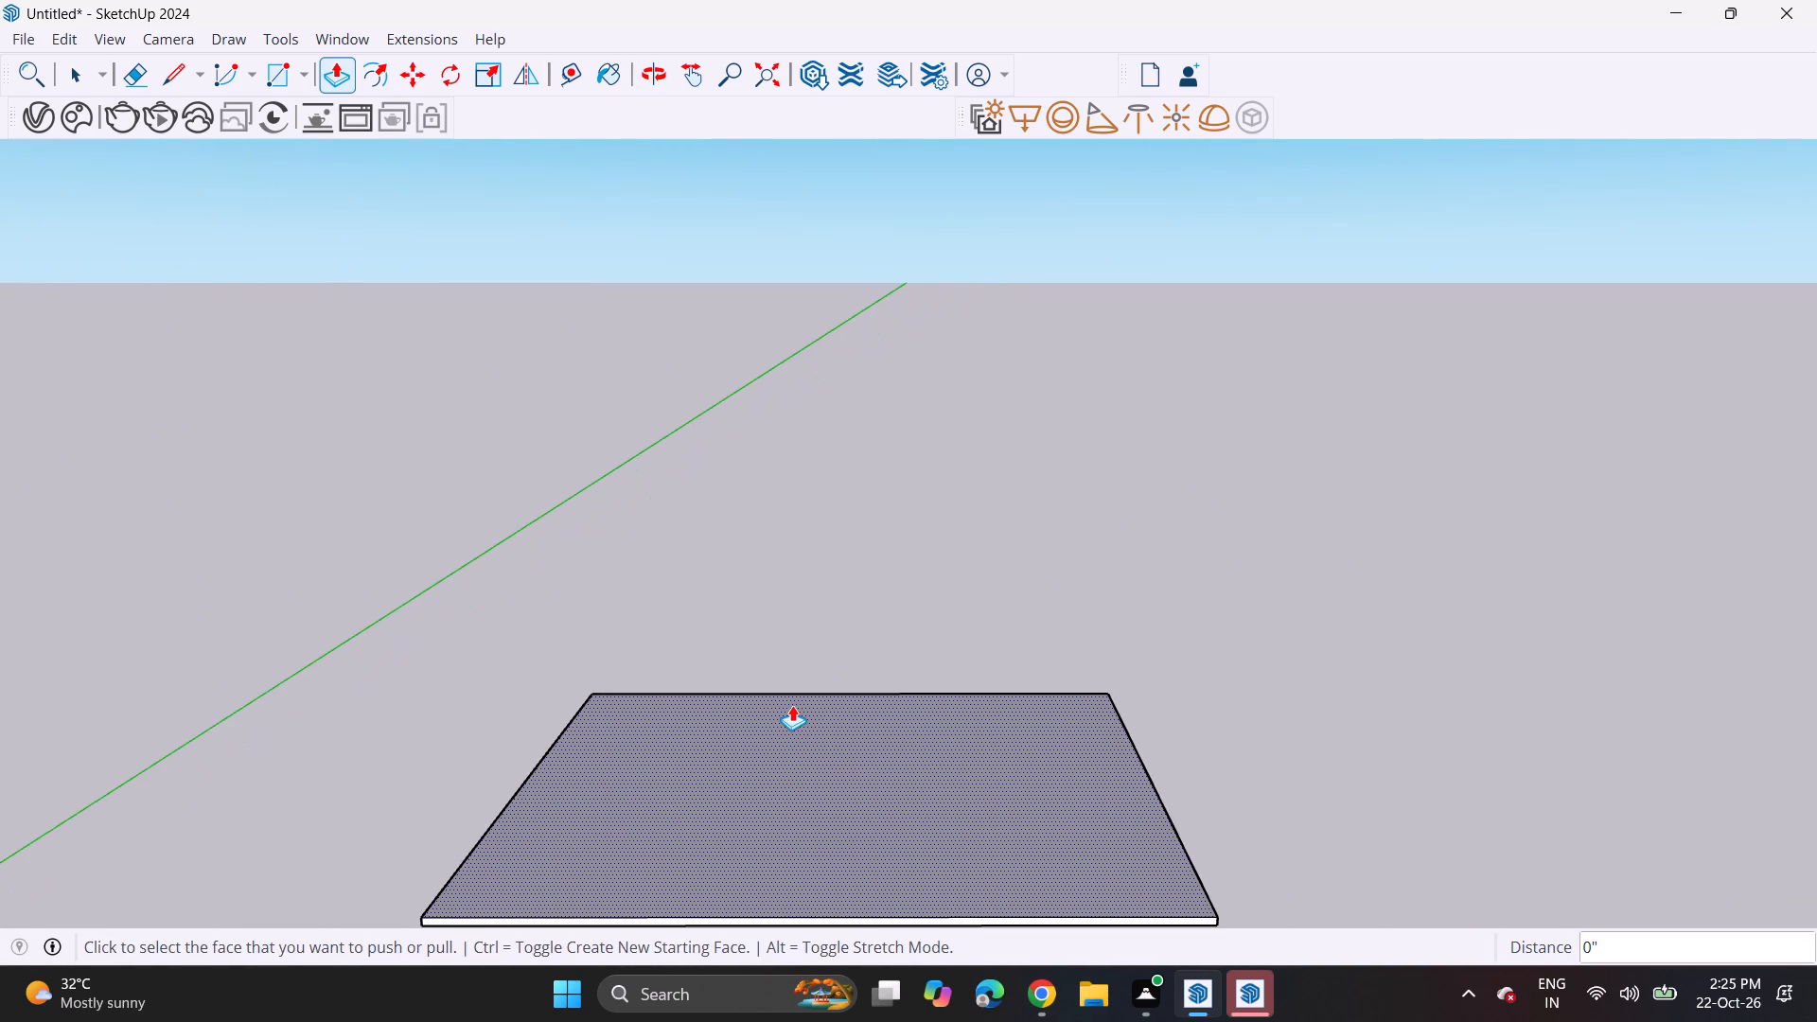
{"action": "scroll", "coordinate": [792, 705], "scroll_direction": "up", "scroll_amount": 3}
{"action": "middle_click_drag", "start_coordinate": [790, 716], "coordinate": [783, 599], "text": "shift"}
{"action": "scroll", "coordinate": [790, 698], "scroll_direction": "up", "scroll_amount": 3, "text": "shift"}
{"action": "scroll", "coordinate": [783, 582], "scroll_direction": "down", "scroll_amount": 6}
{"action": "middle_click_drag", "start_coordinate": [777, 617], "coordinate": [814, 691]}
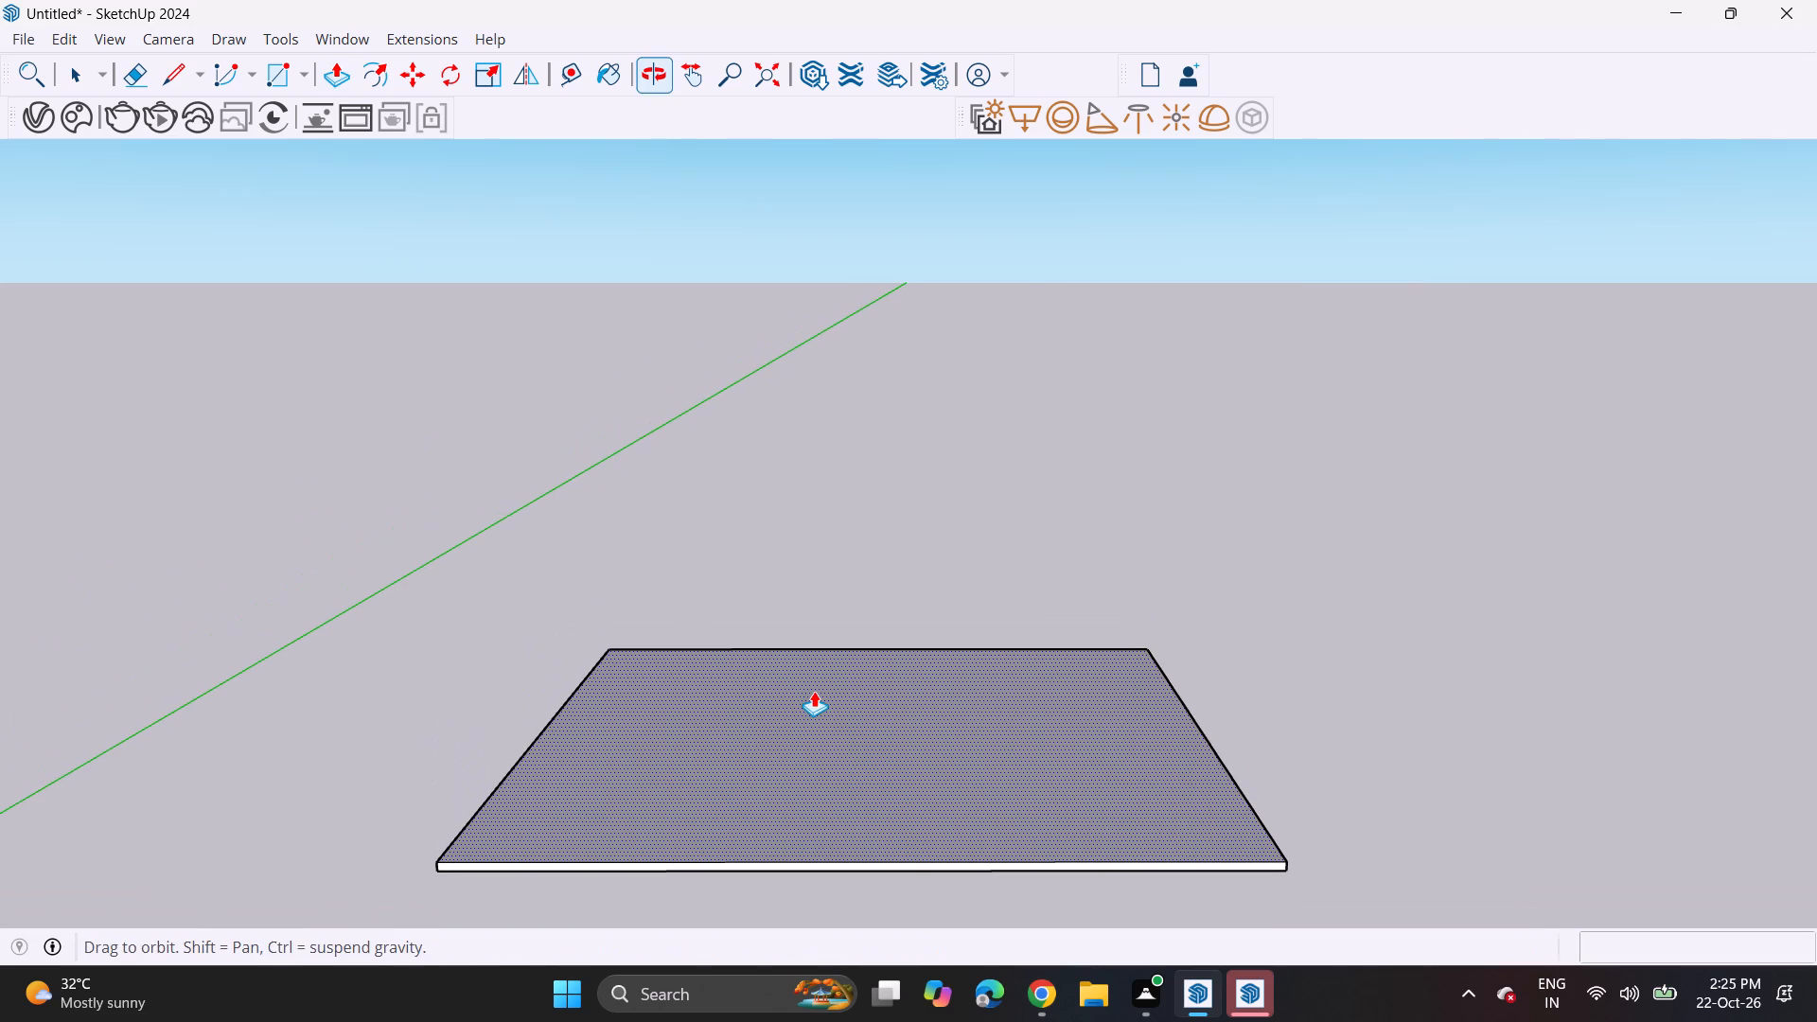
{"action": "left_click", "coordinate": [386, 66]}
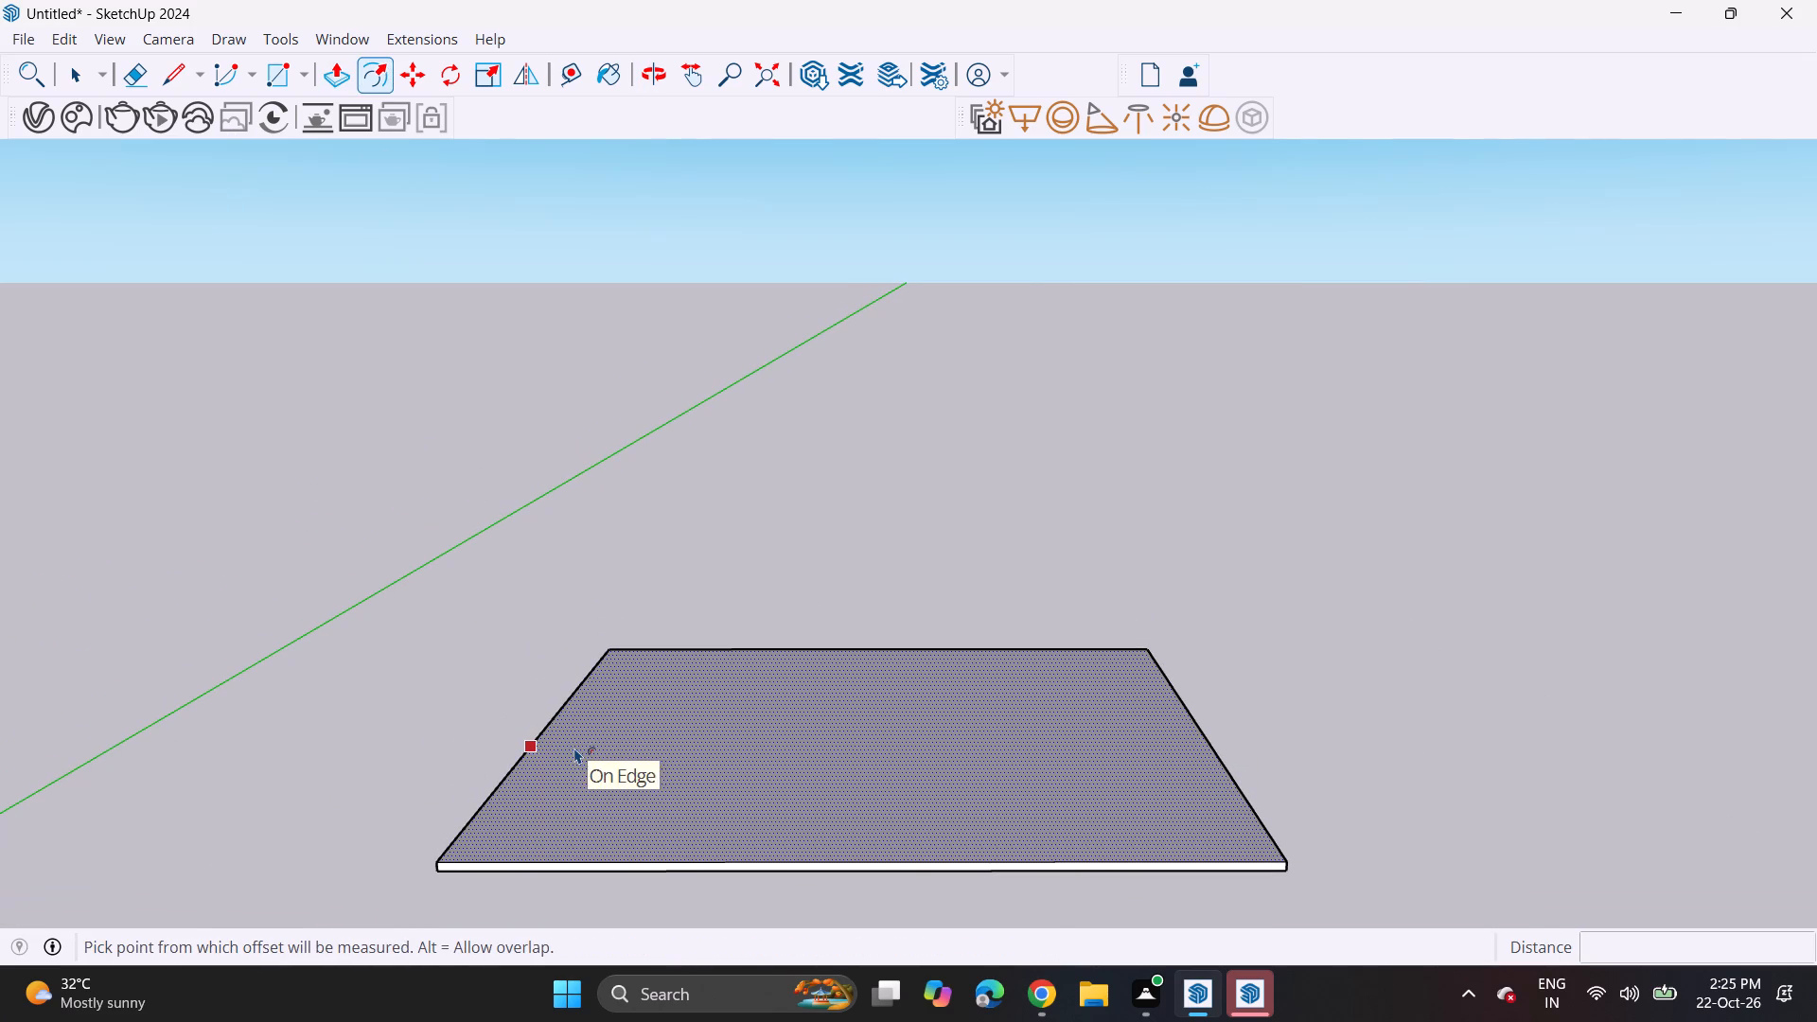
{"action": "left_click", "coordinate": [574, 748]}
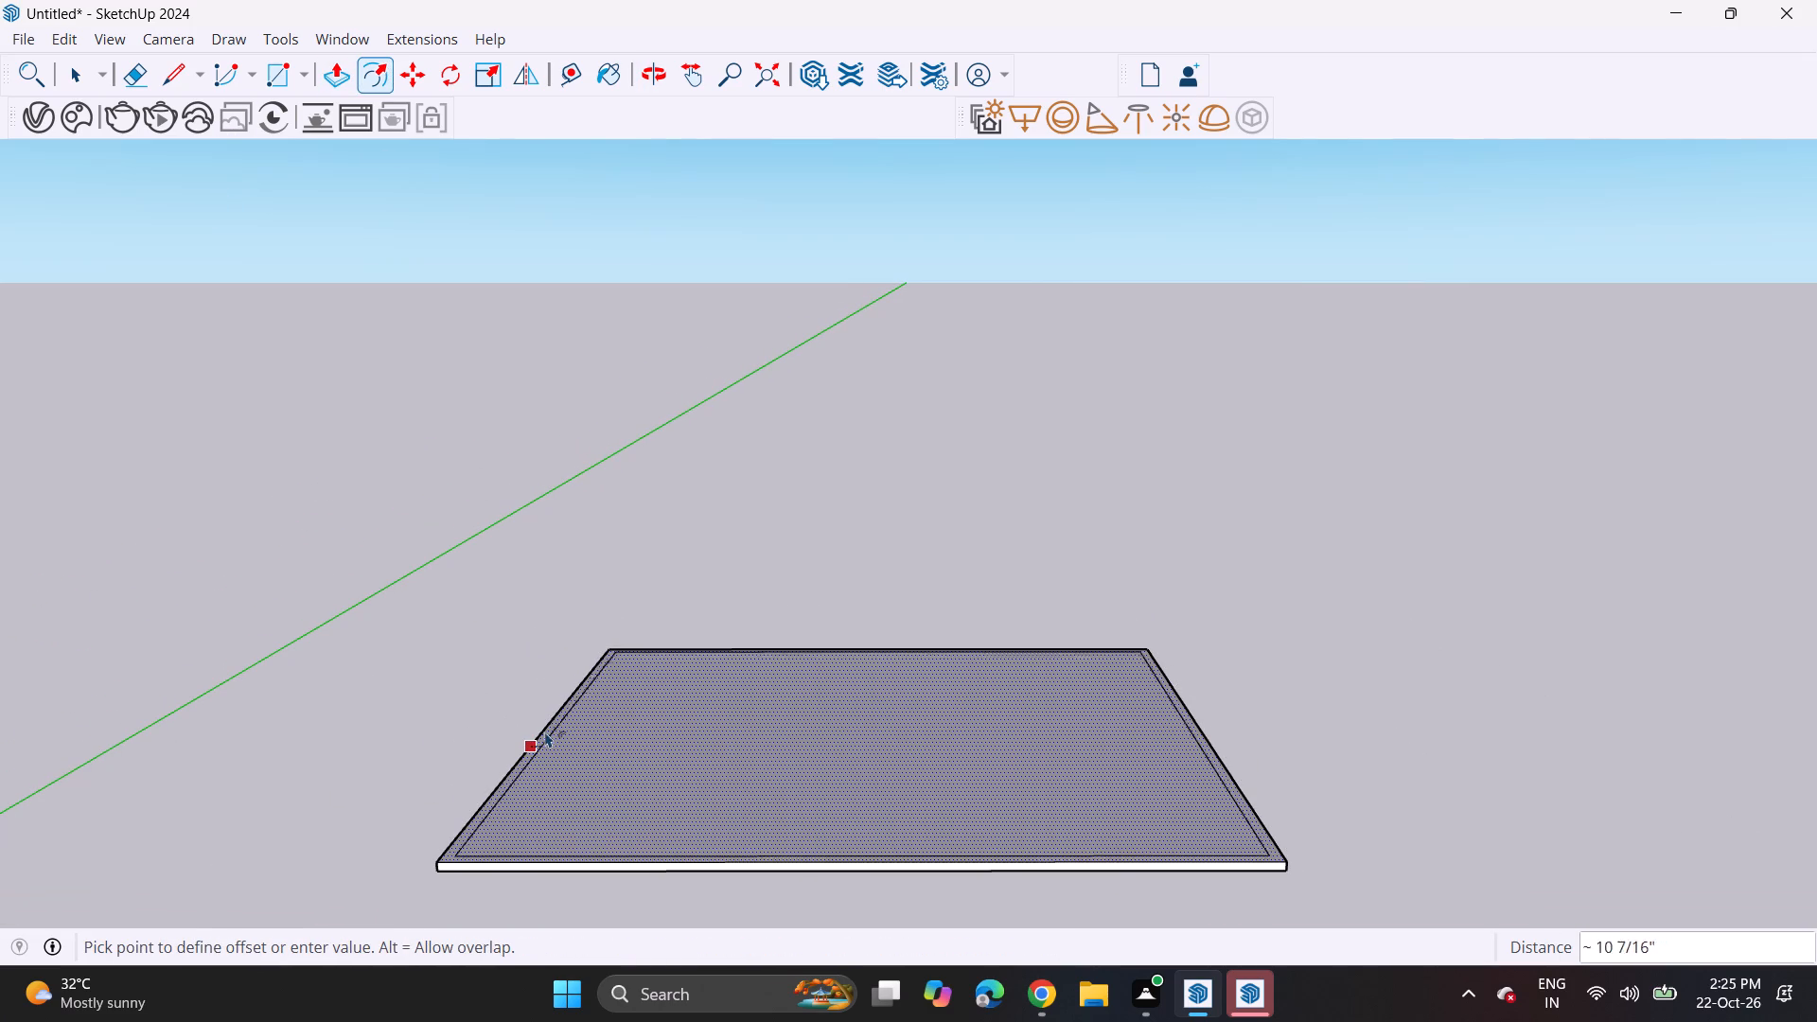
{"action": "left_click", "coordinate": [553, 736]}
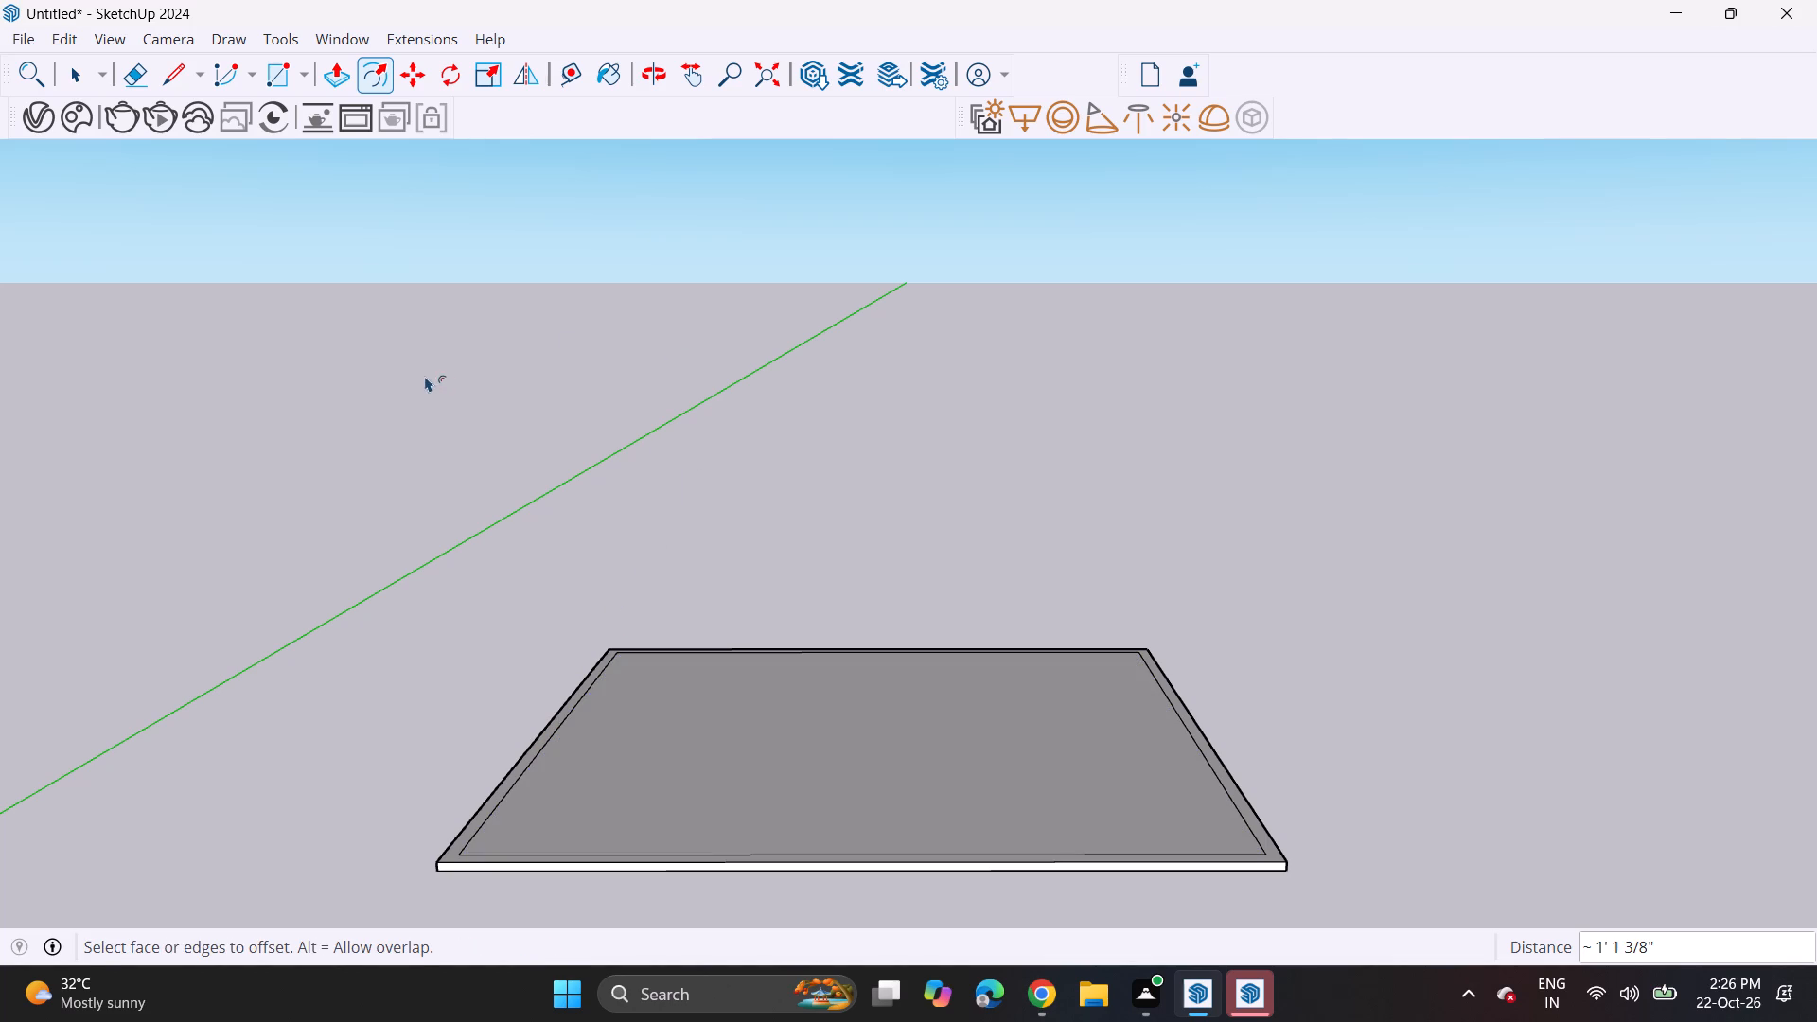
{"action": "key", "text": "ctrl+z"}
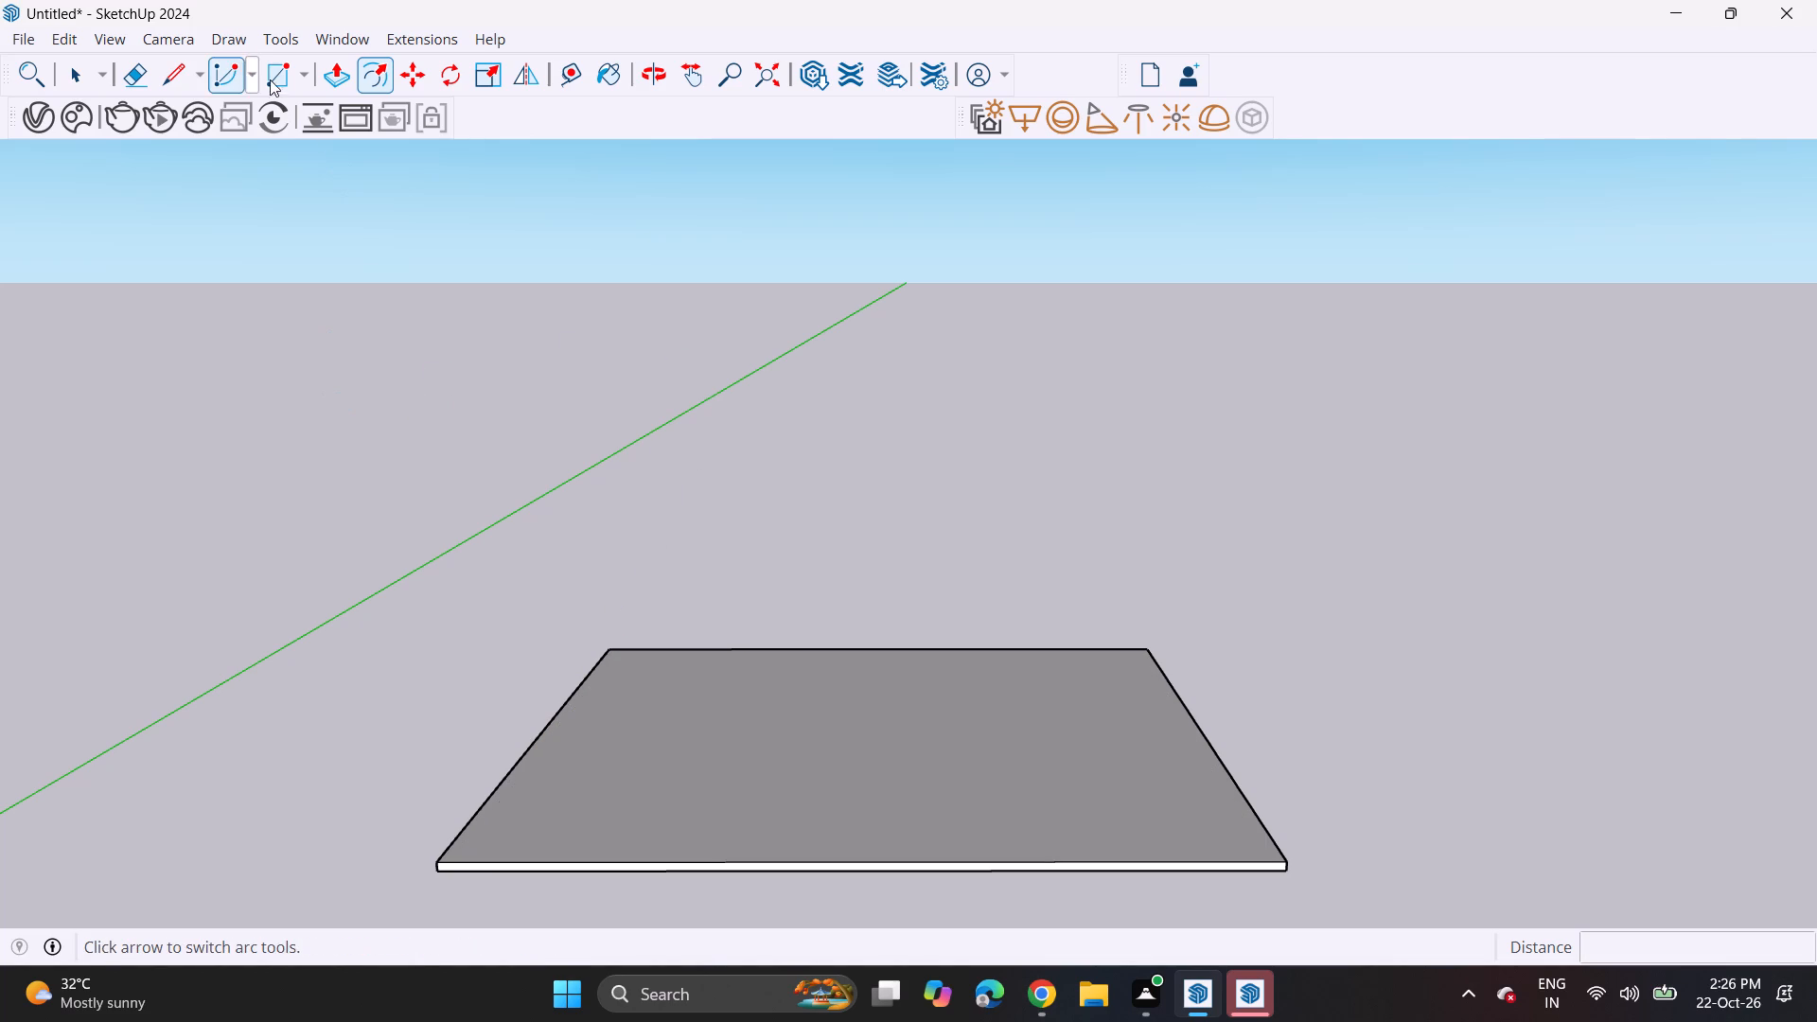
Draw a column footprint rectangle about 2' 5" by 2' 11" on the slab top, just inside the front-left corner.
{"action": "left_click", "coordinate": [273, 81]}
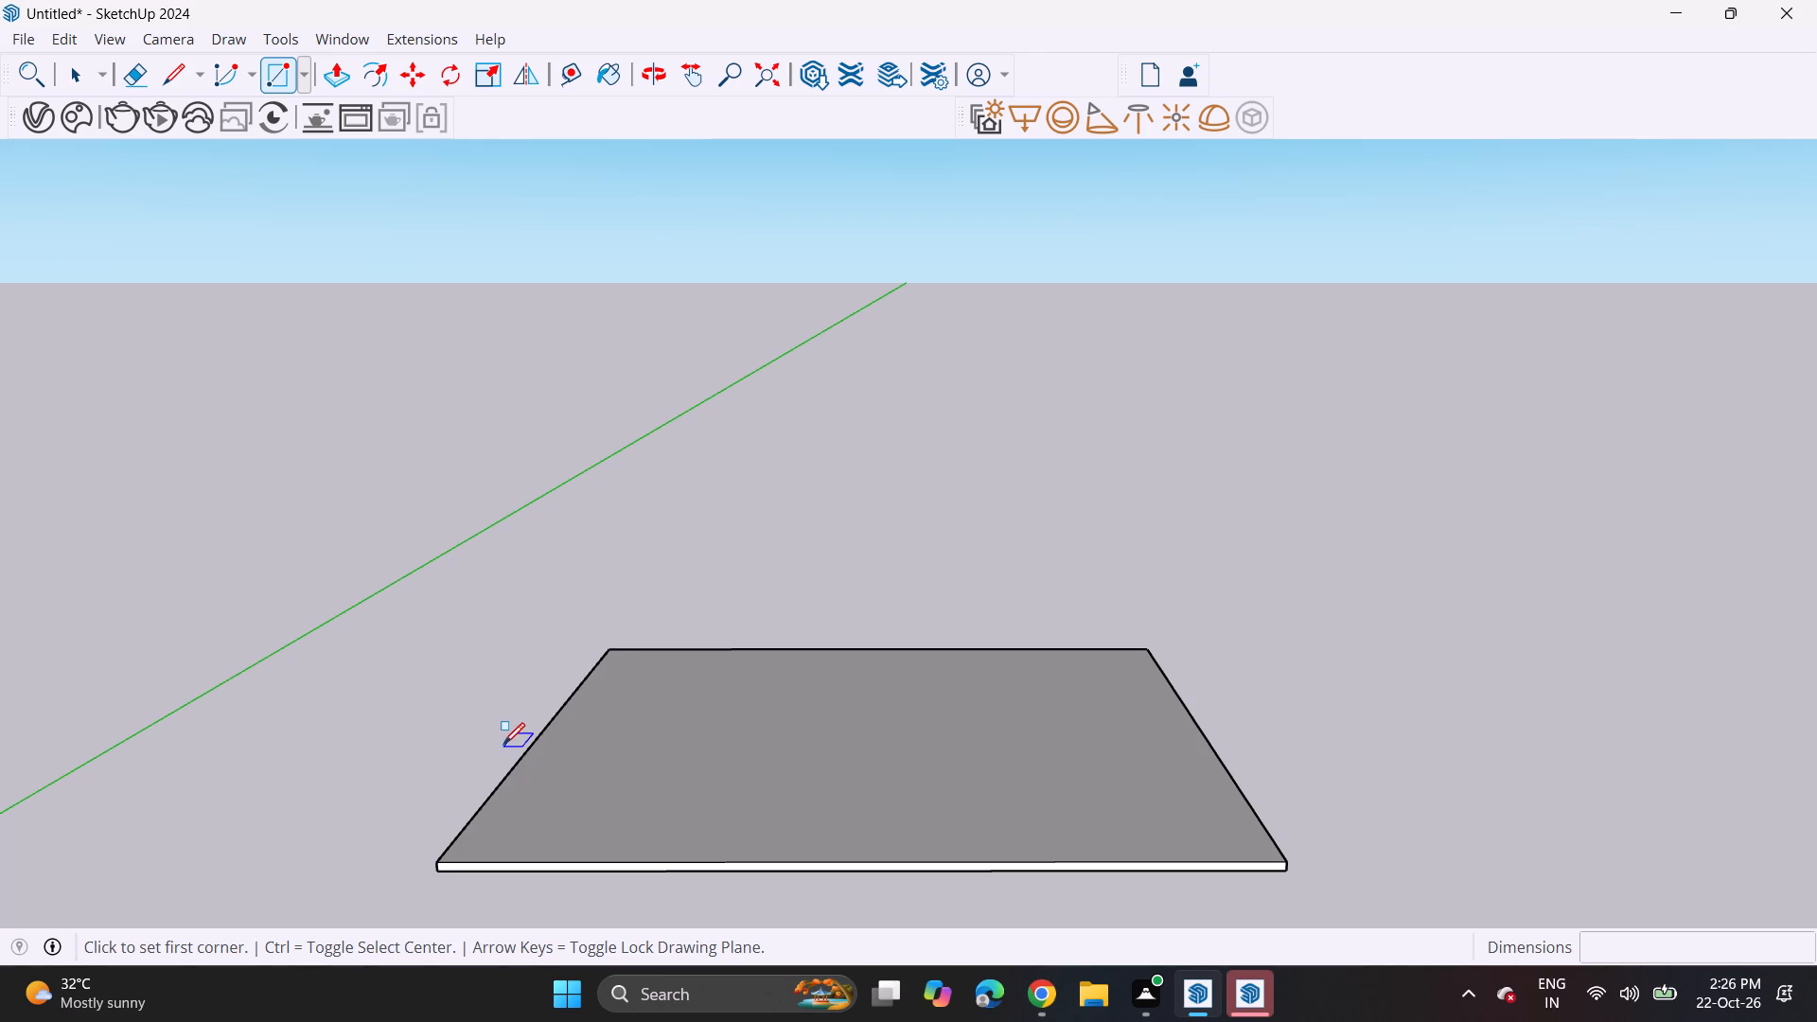
{"action": "scroll", "coordinate": [503, 729], "scroll_direction": "up", "scroll_amount": 1}
{"action": "middle_click_drag", "start_coordinate": [503, 729], "coordinate": [499, 793]}
{"action": "scroll", "coordinate": [498, 873], "scroll_direction": "up", "scroll_amount": 2}
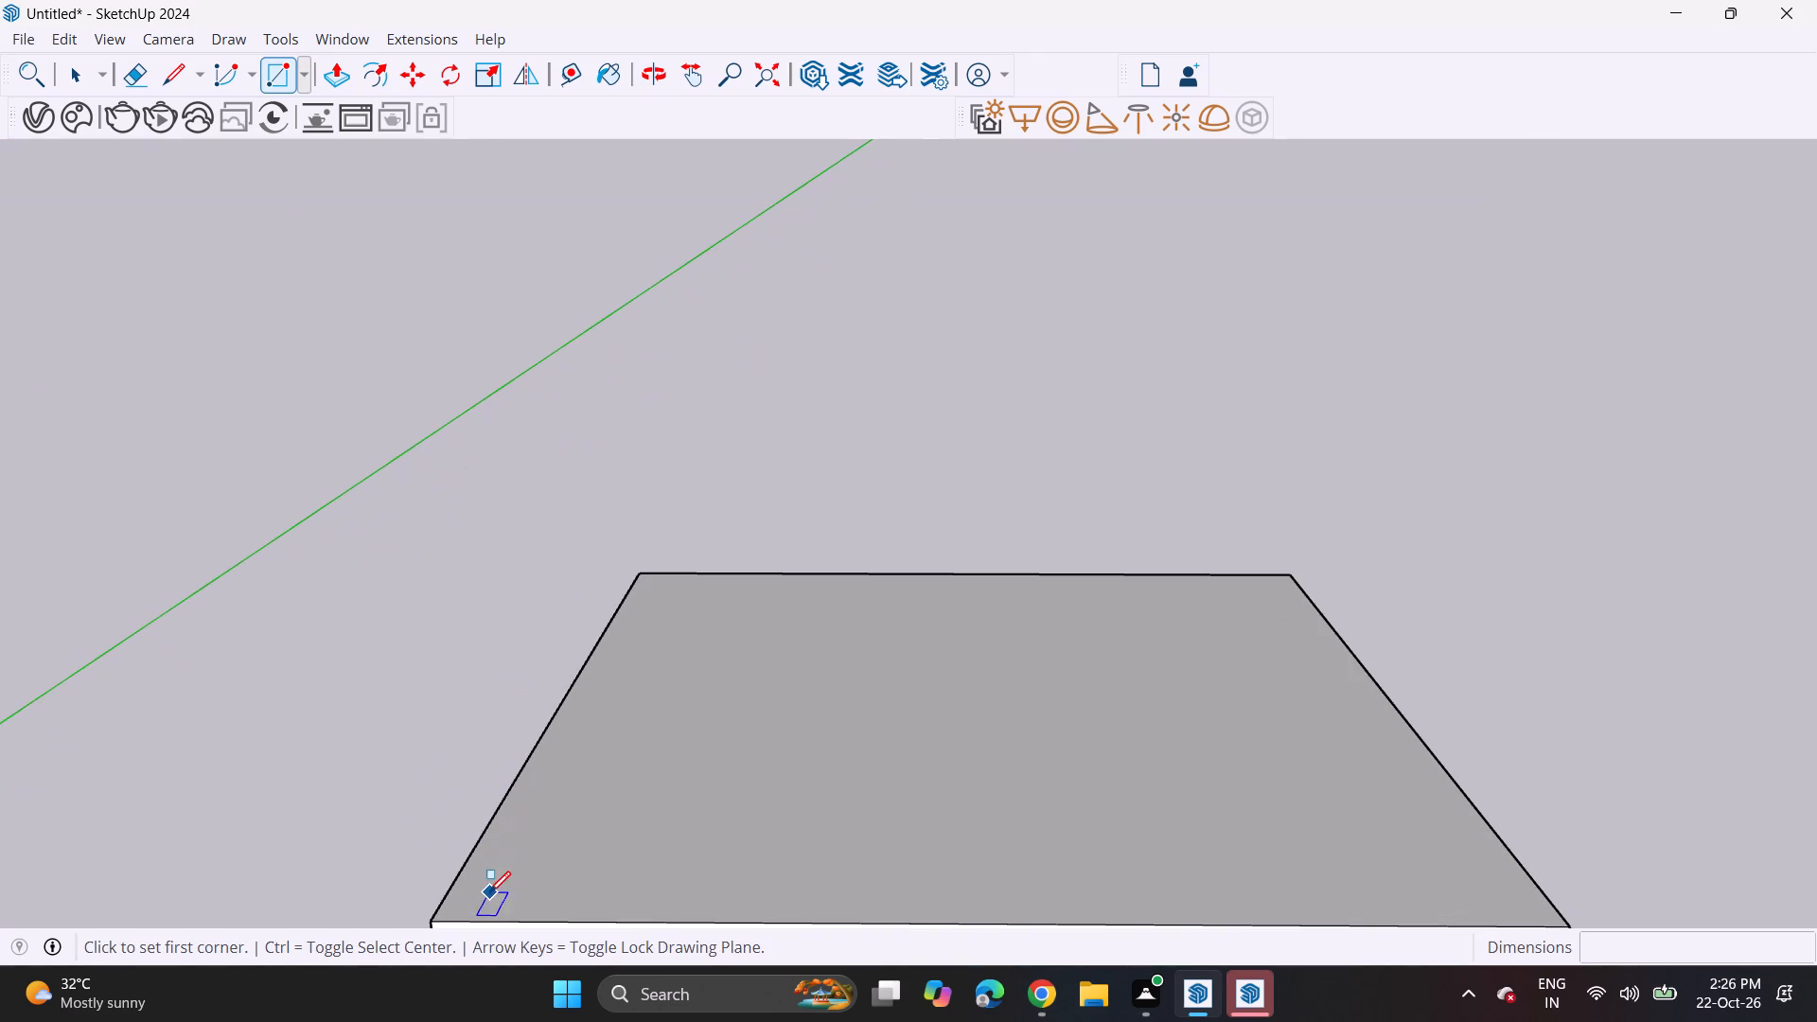
{"action": "left_click", "coordinate": [473, 903]}
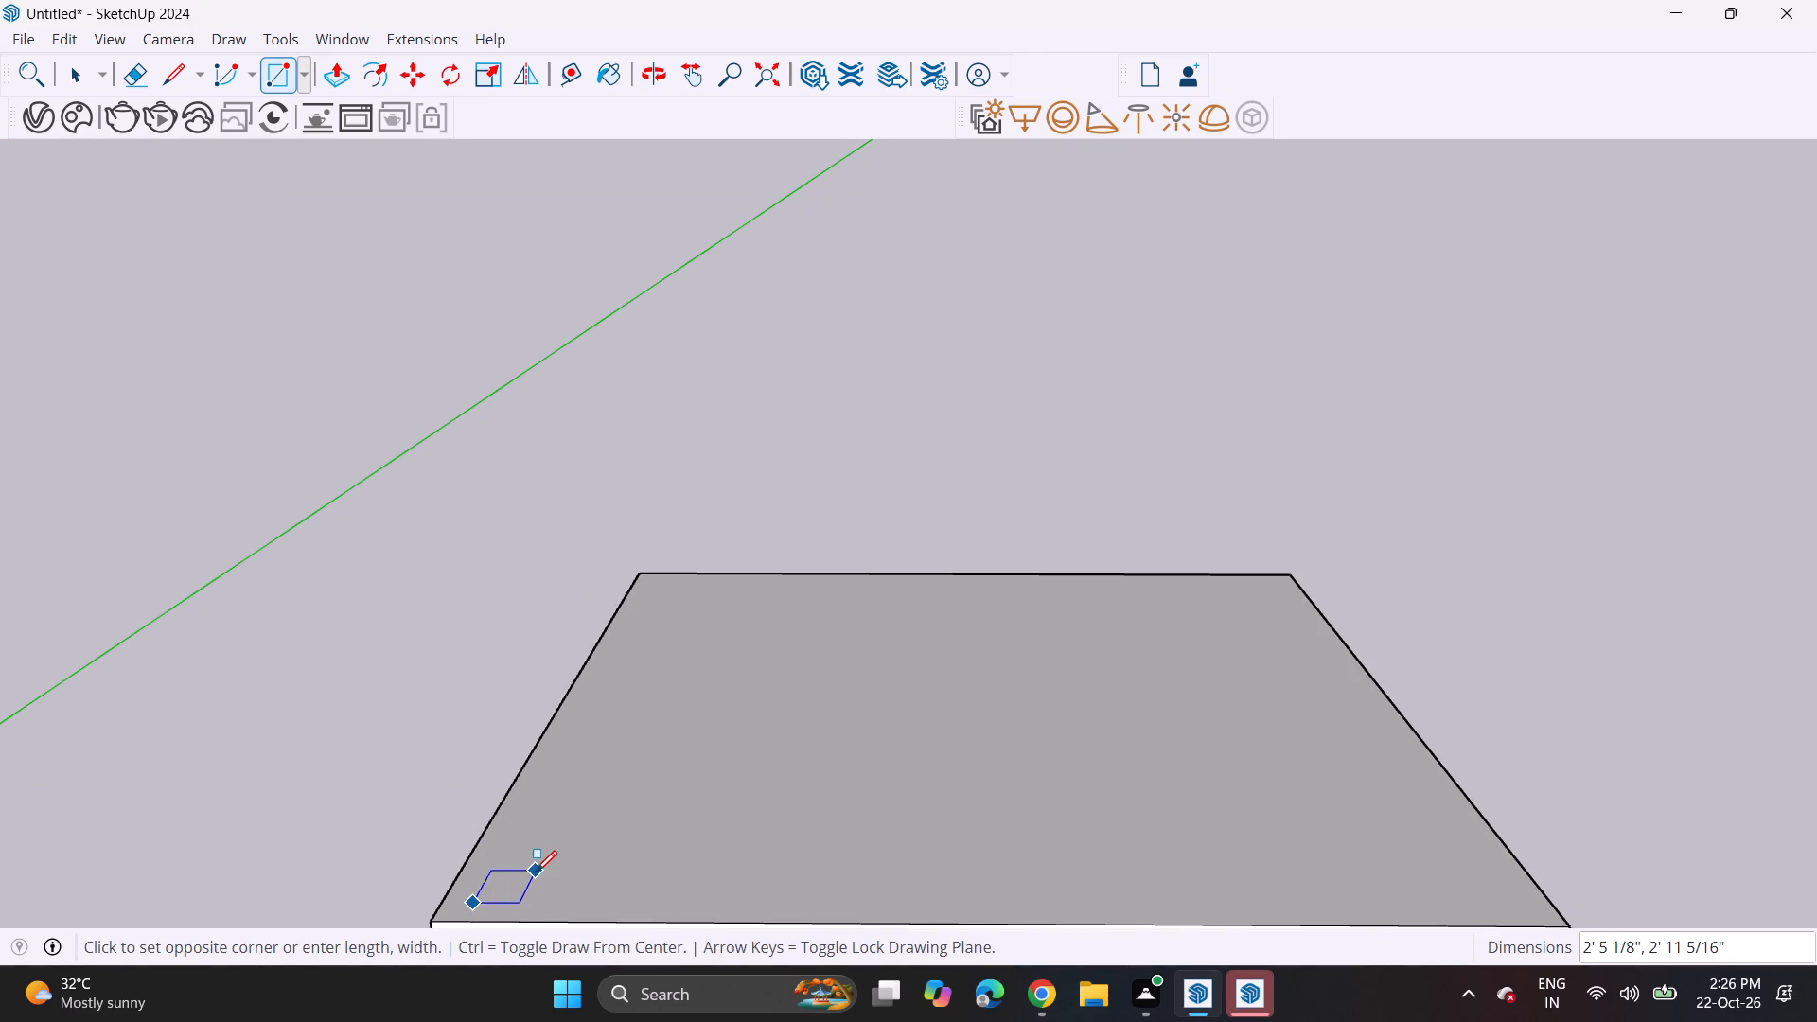
{"action": "left_click", "coordinate": [536, 872]}
Copy the column footprint twice along the slab's left edge, about 19' 5" back and another 23' 2" to the rear corner.
{"action": "key", "text": "space"}
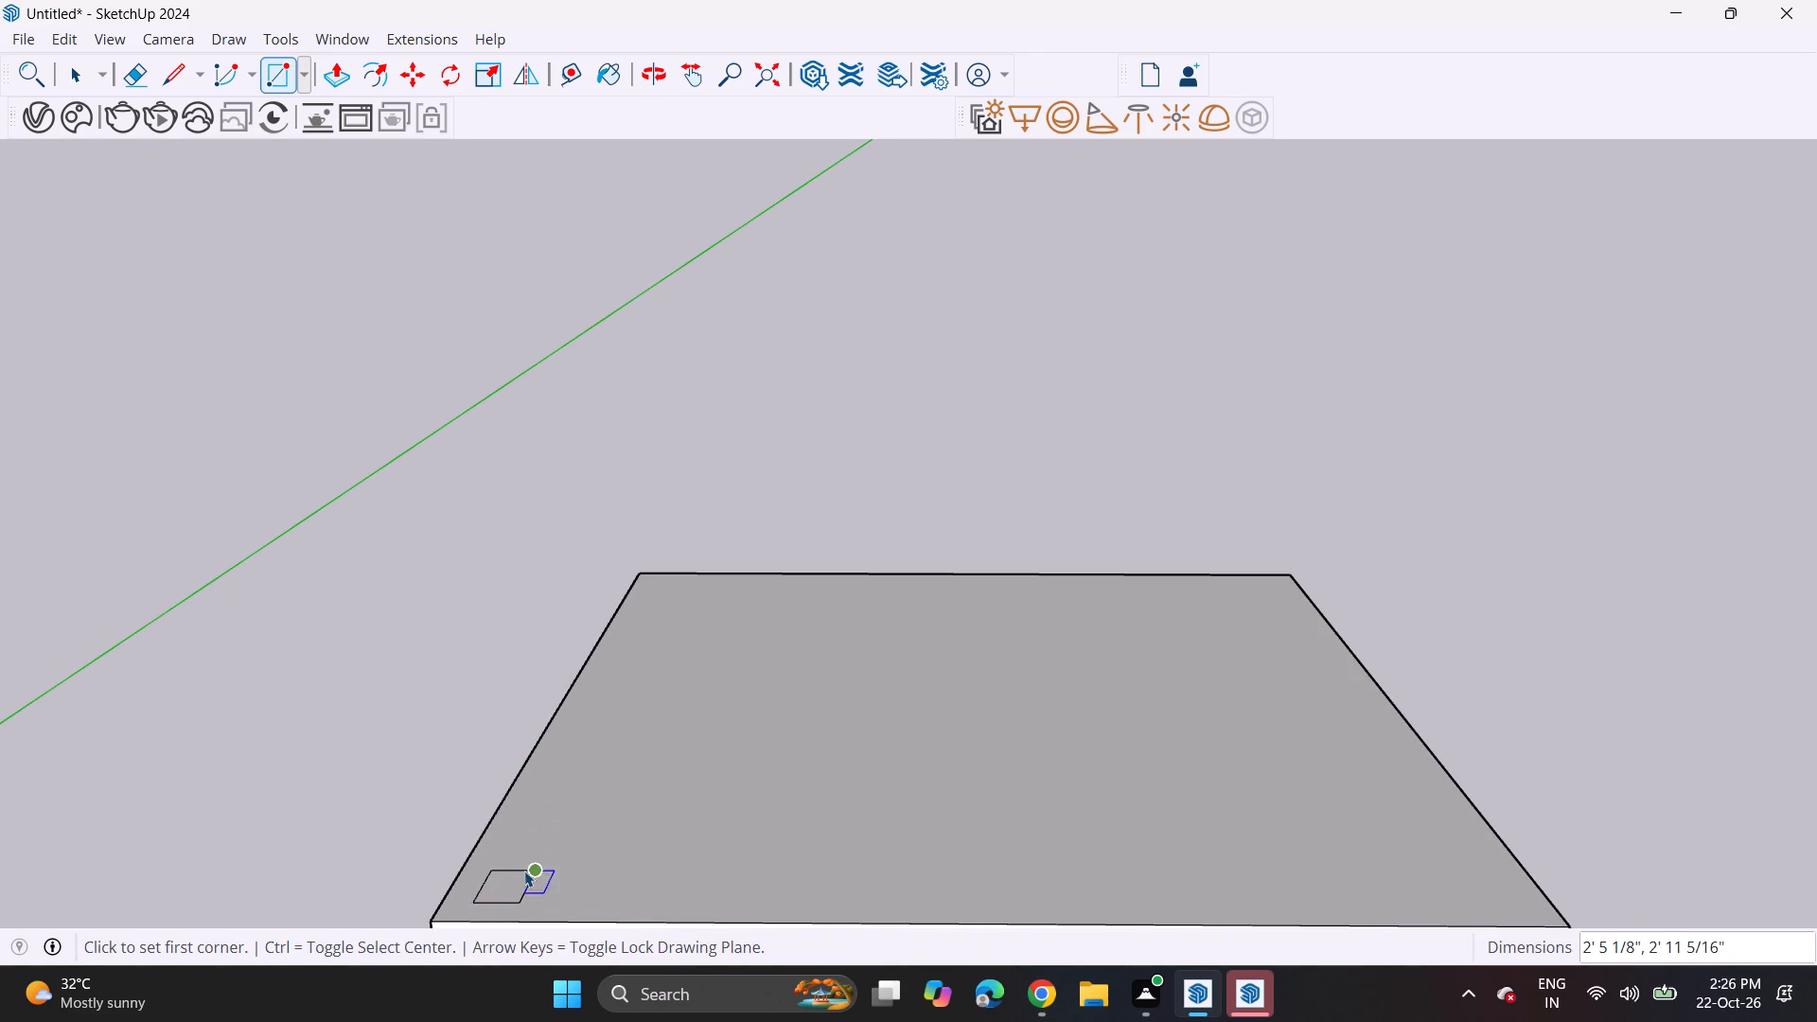
{"action": "double_click", "coordinate": [511, 876]}
{"action": "key", "text": "m"}
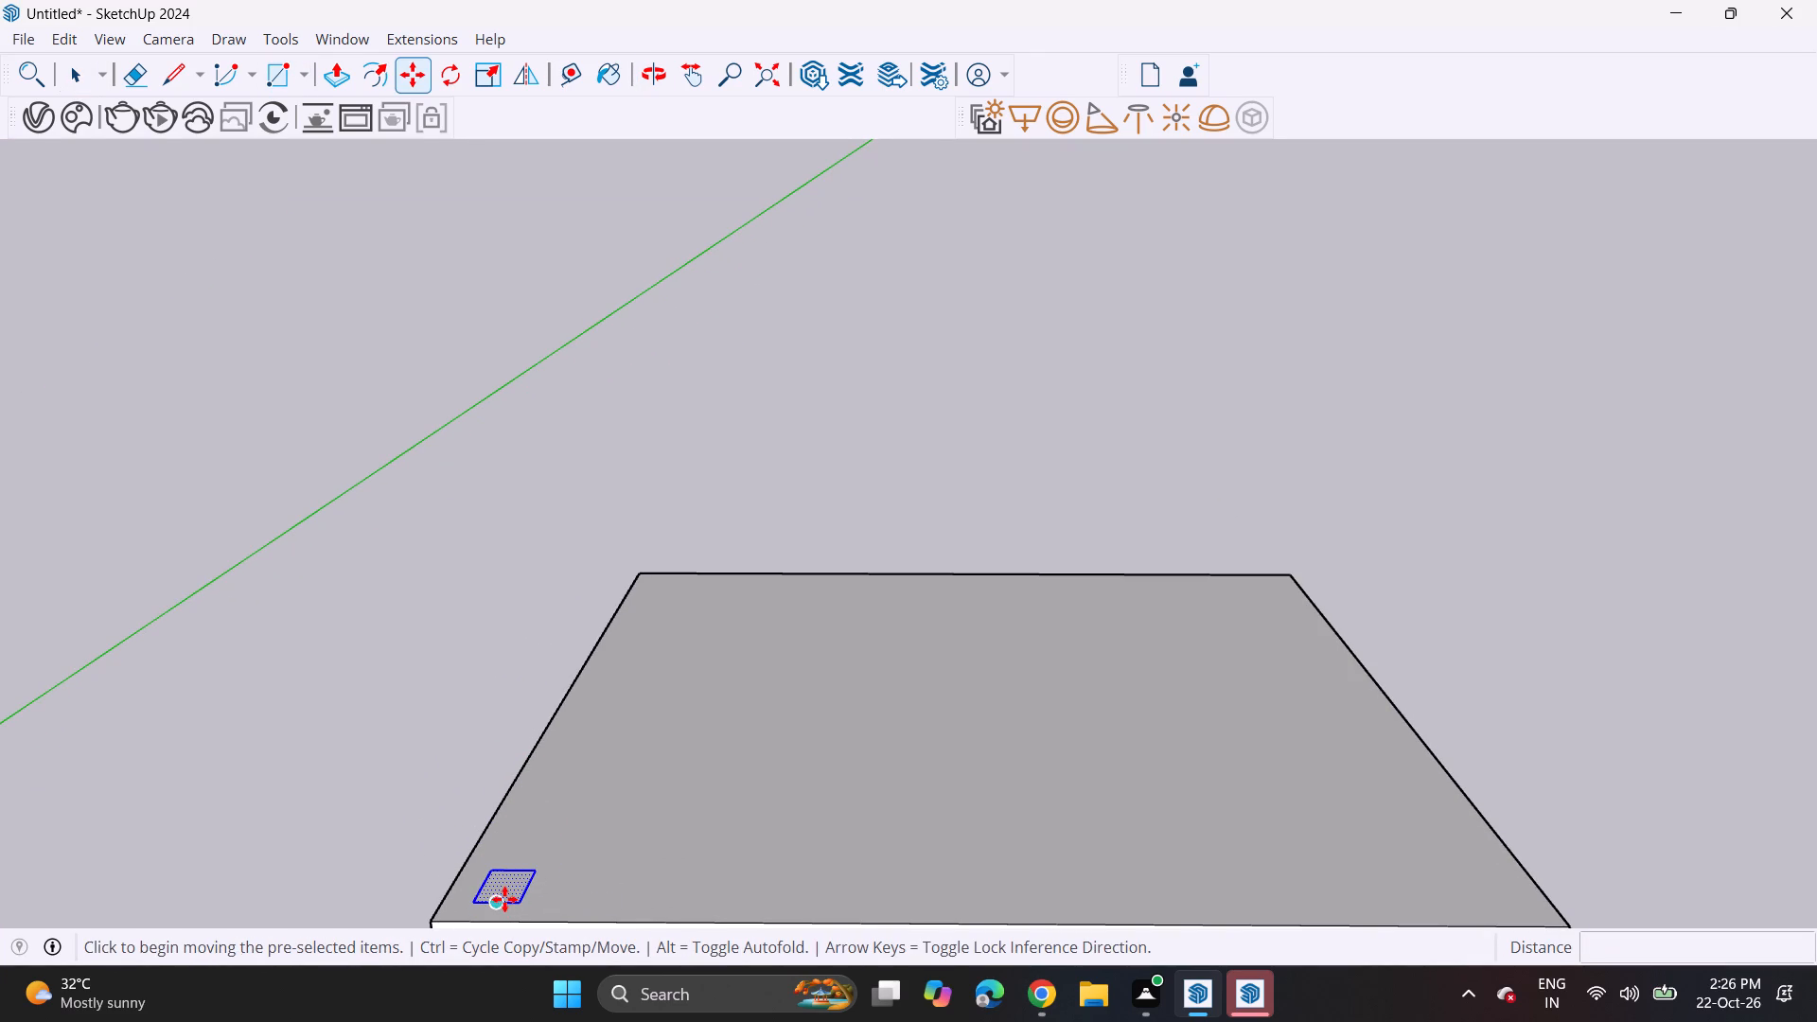
{"action": "left_click", "coordinate": [500, 899]}
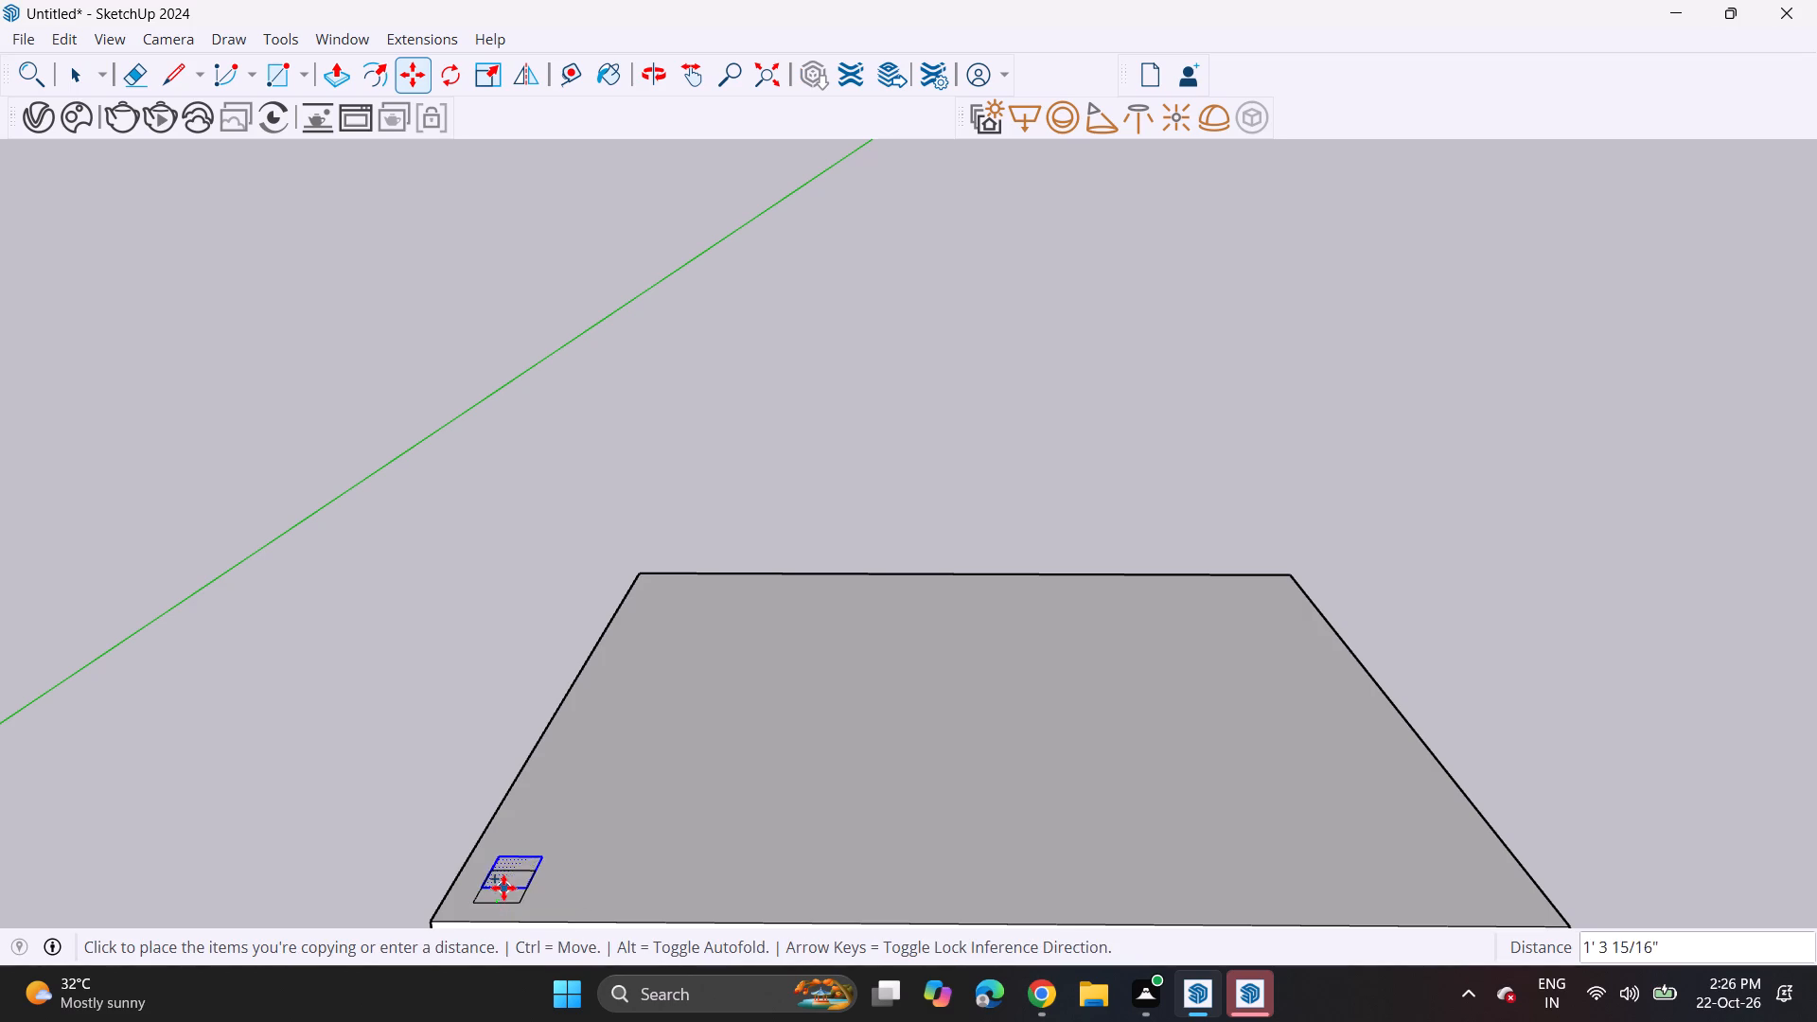
{"action": "left_click", "coordinate": [584, 727]}
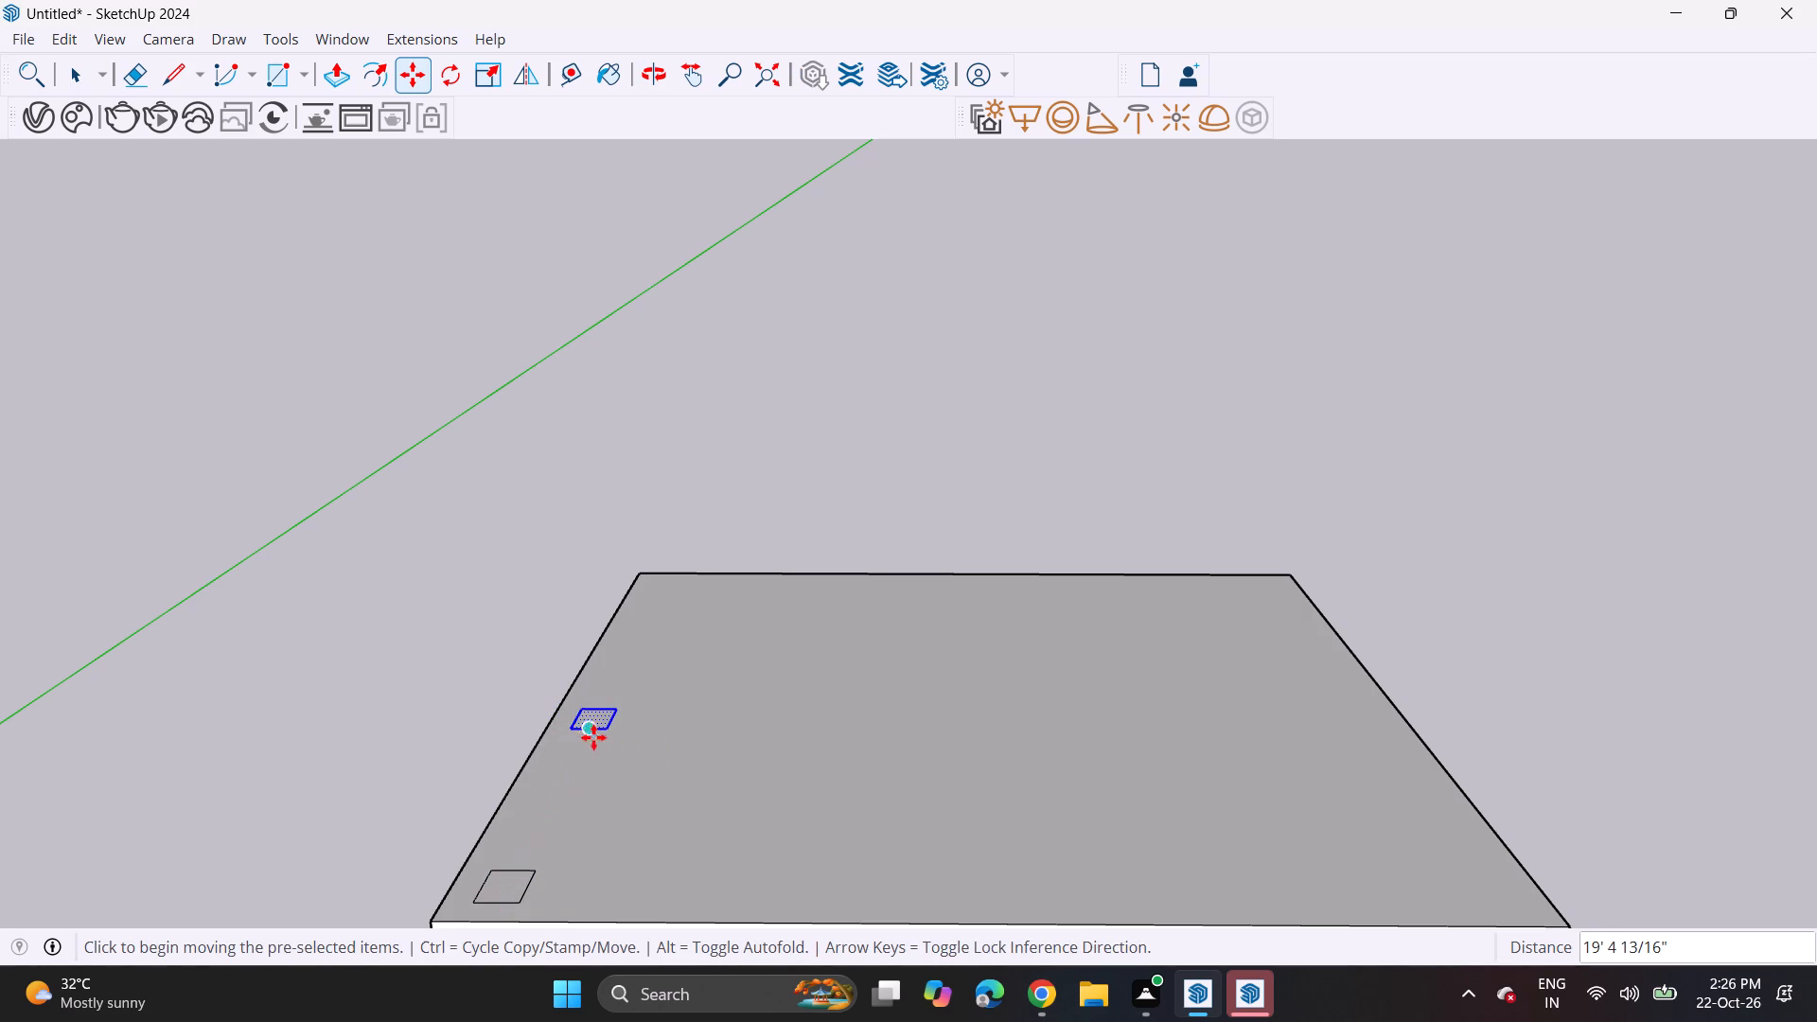
{"action": "left_click", "coordinate": [582, 729]}
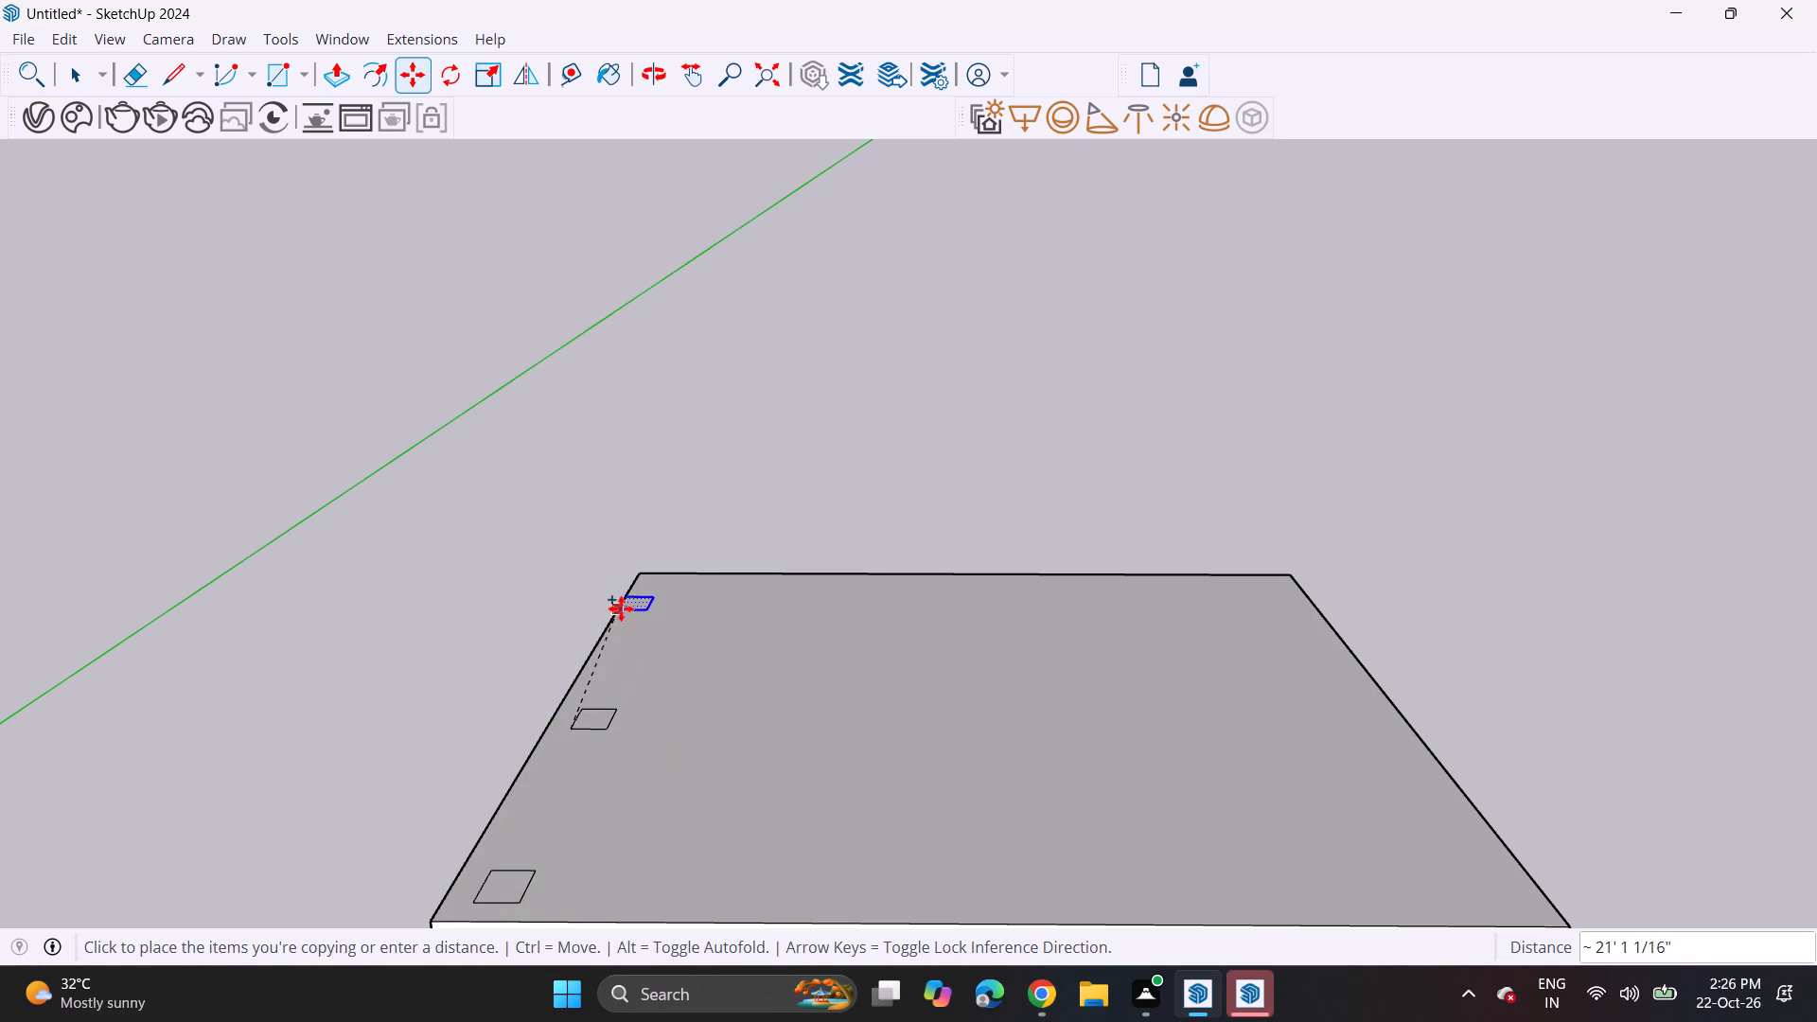
{"action": "left_click", "coordinate": [643, 600]}
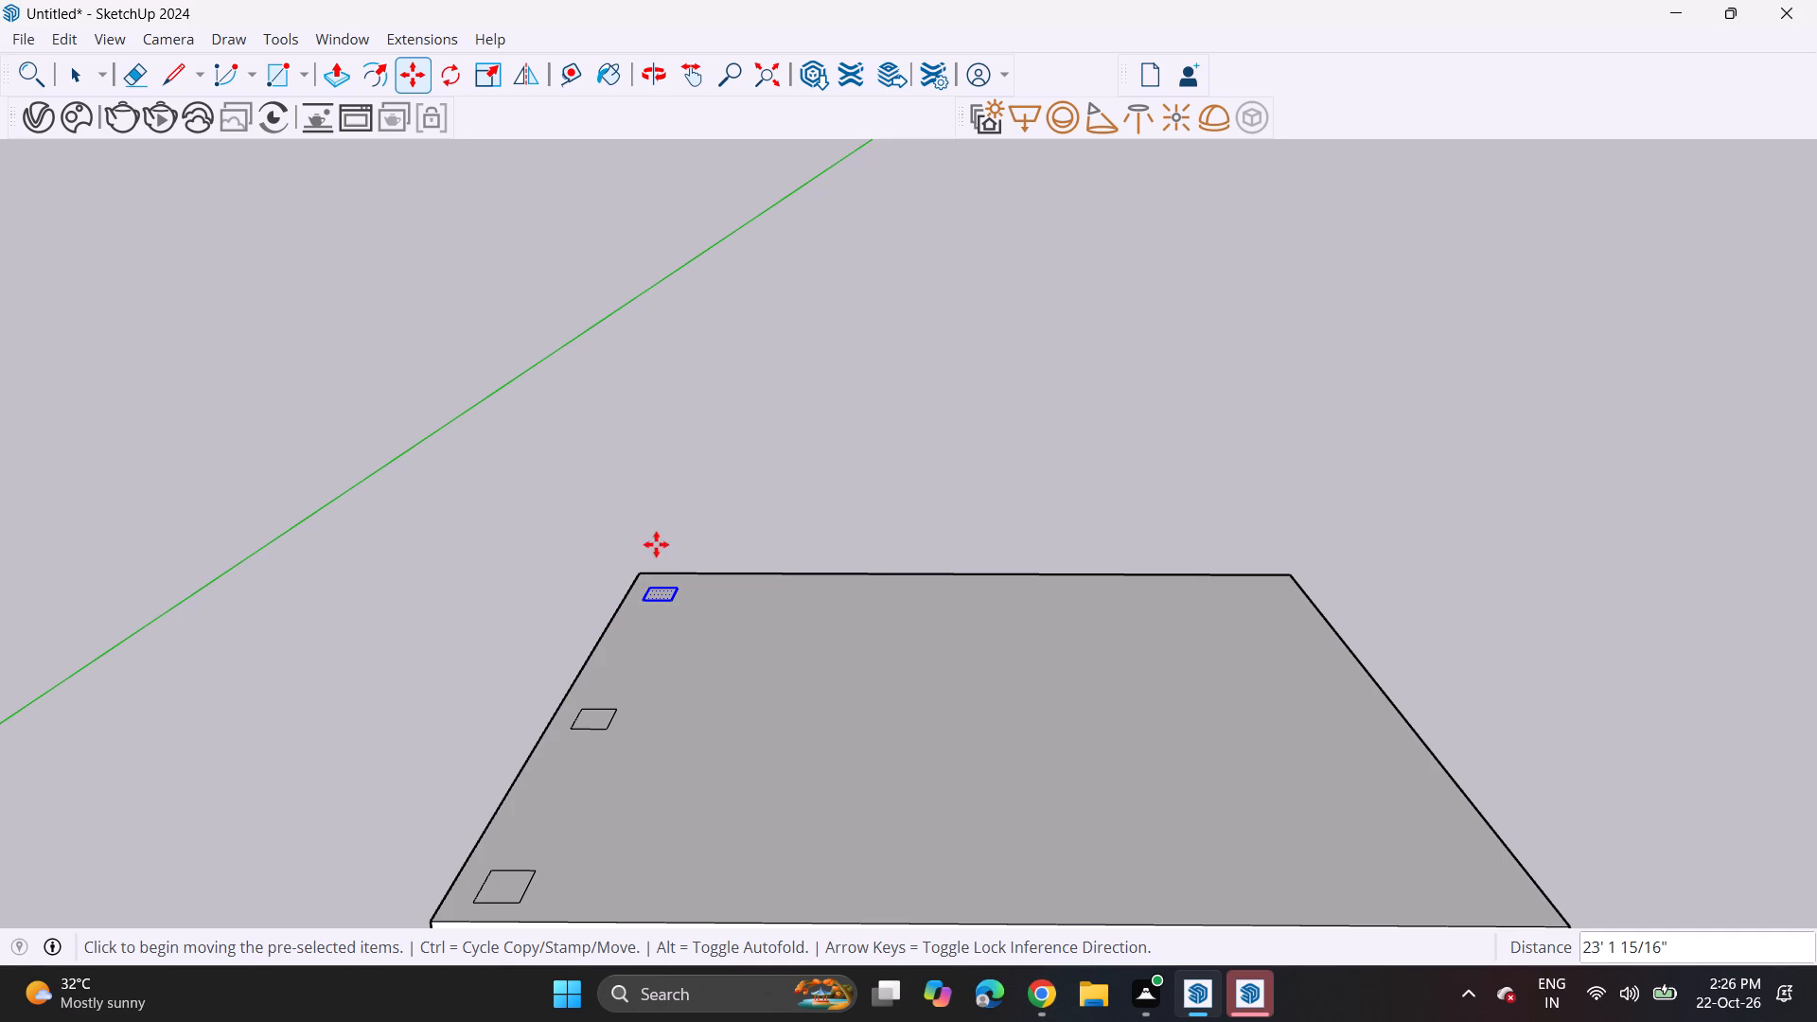
Offset the slab's top outline inward by about 8".
{"action": "scroll", "coordinate": [612, 712], "scroll_direction": "down", "scroll_amount": 5}
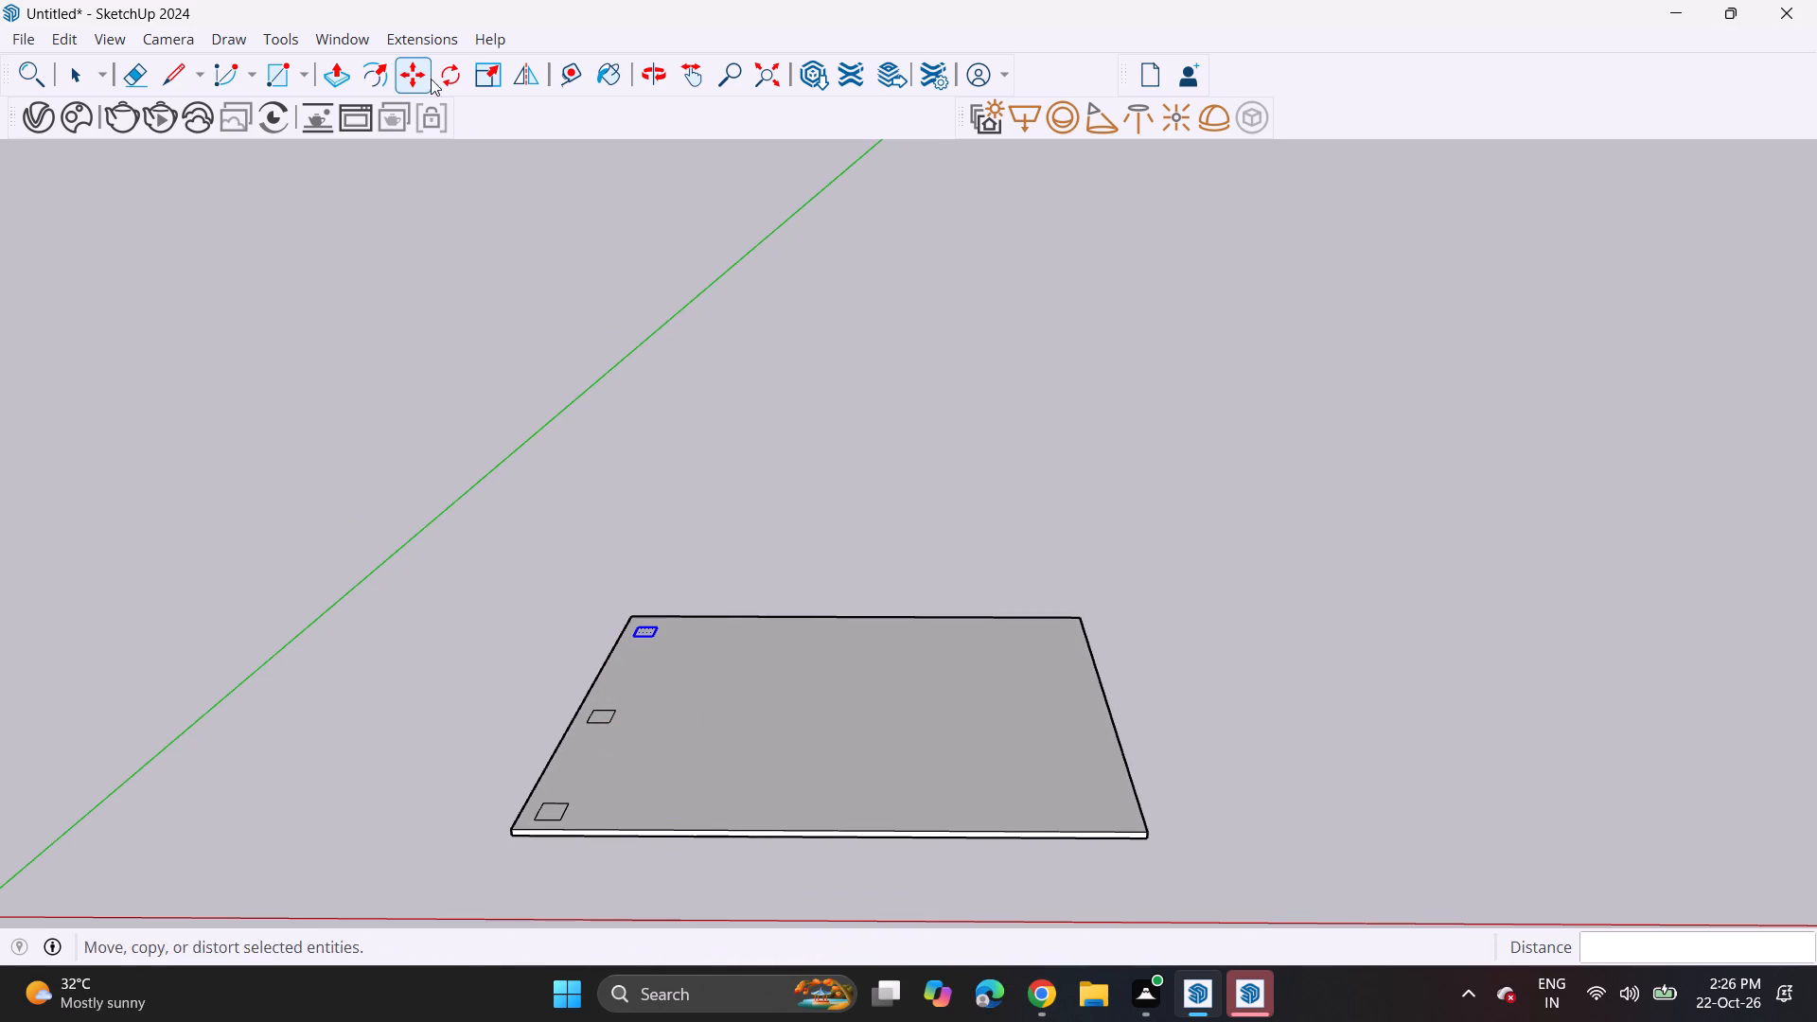
{"action": "left_click", "coordinate": [378, 79]}
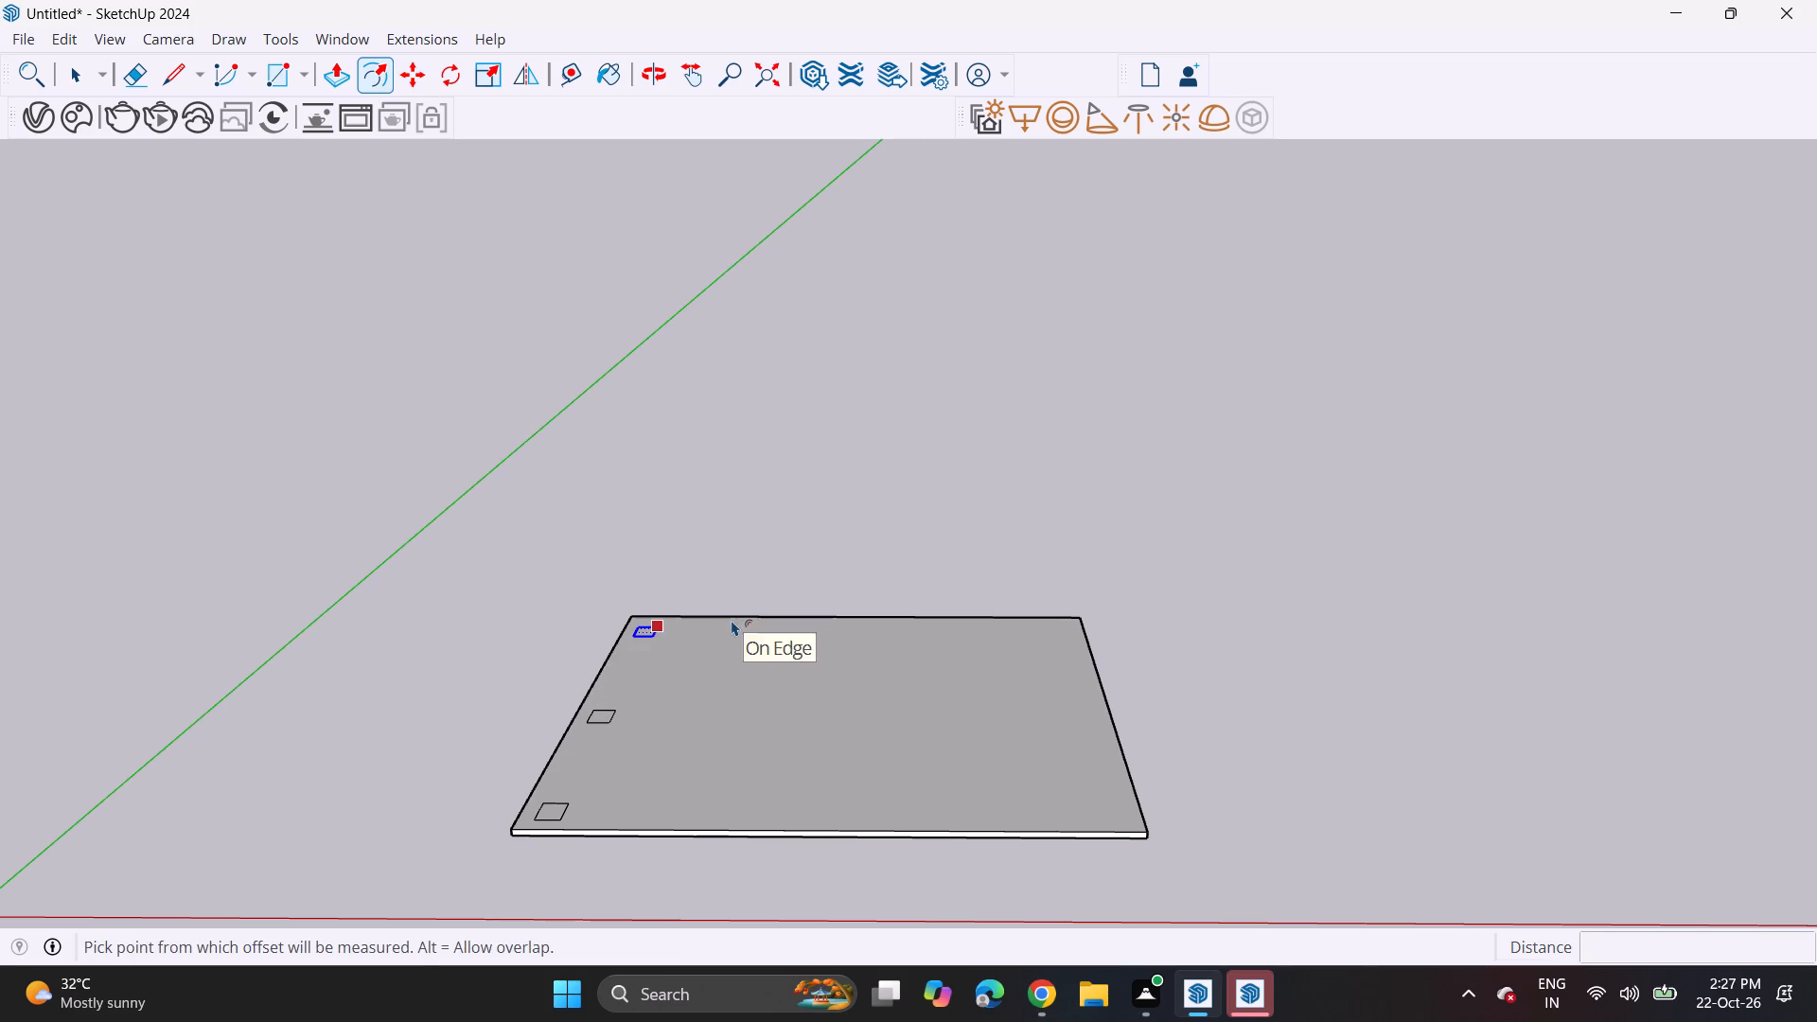
{"action": "key", "text": "Escape"}
{"action": "left_click", "coordinate": [768, 626]}
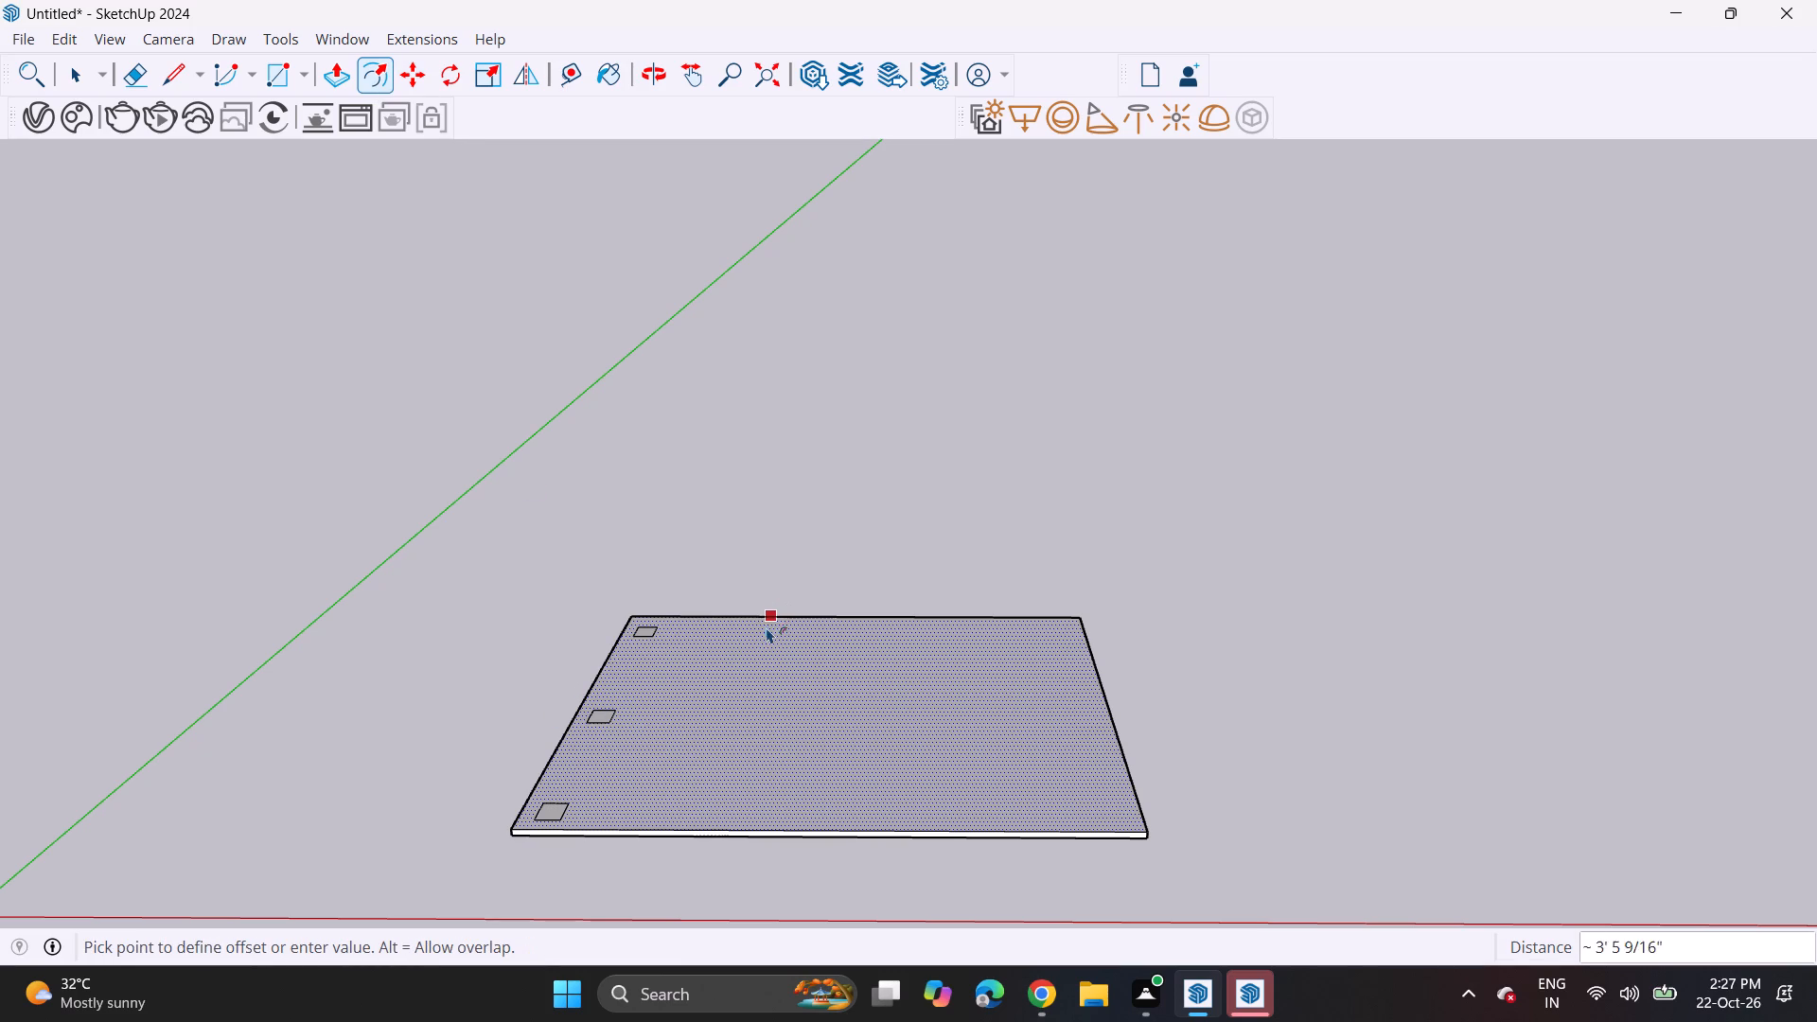
{"action": "left_click", "coordinate": [765, 619]}
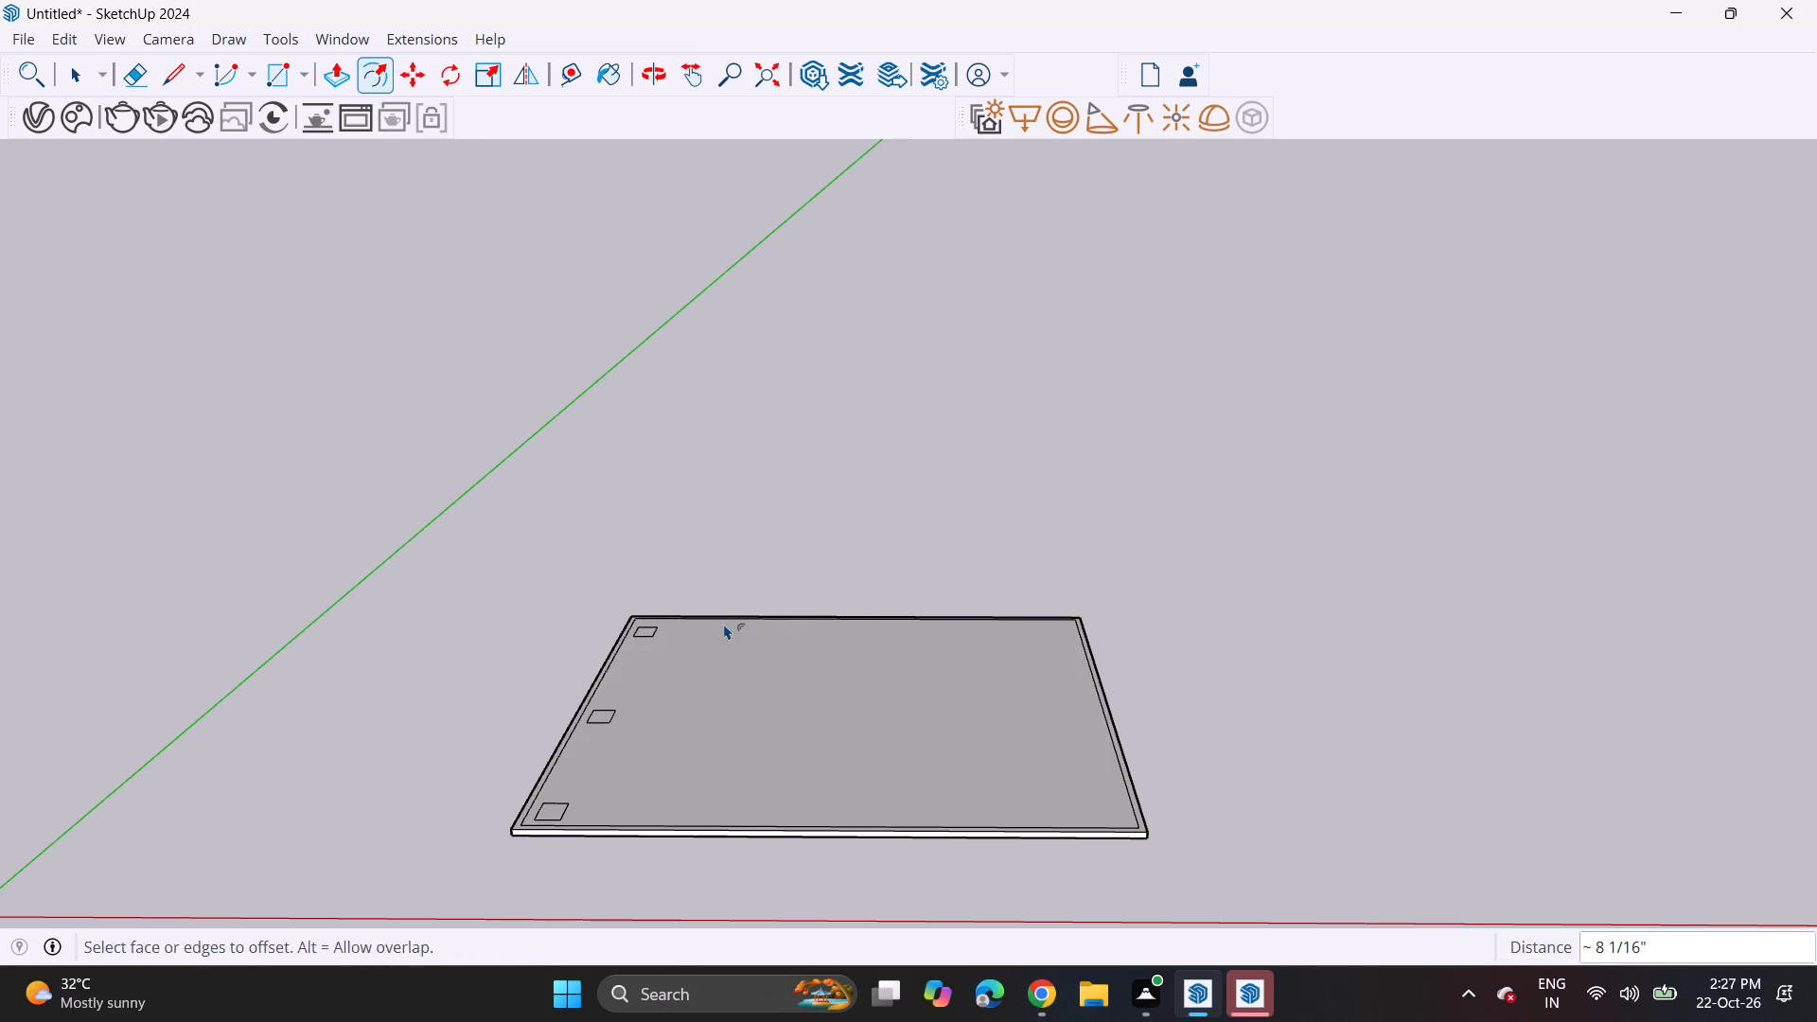
Draw two closely spaced lines about 50' 8" long across the slab's full depth, roughly two-thirds of the way along its front edge.
{"action": "left_click", "coordinate": [180, 72]}
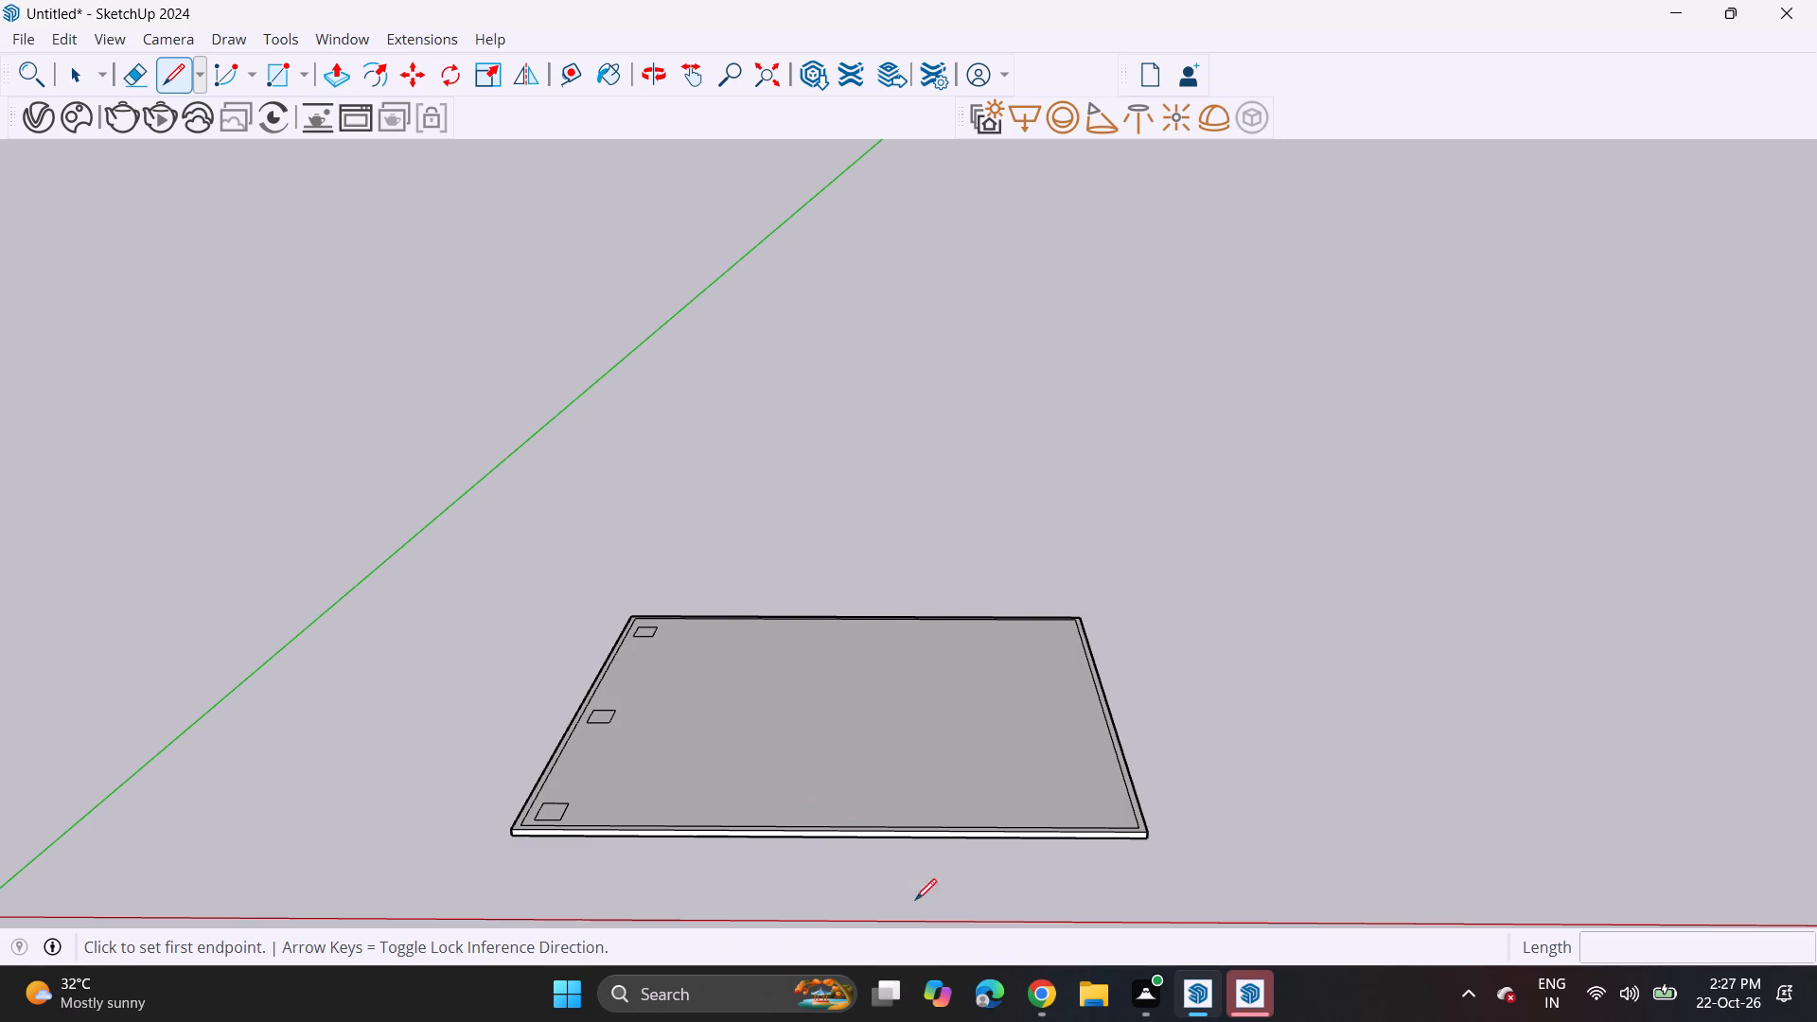
{"action": "left_click", "coordinate": [927, 833]}
{"action": "left_click", "coordinate": [928, 612]}
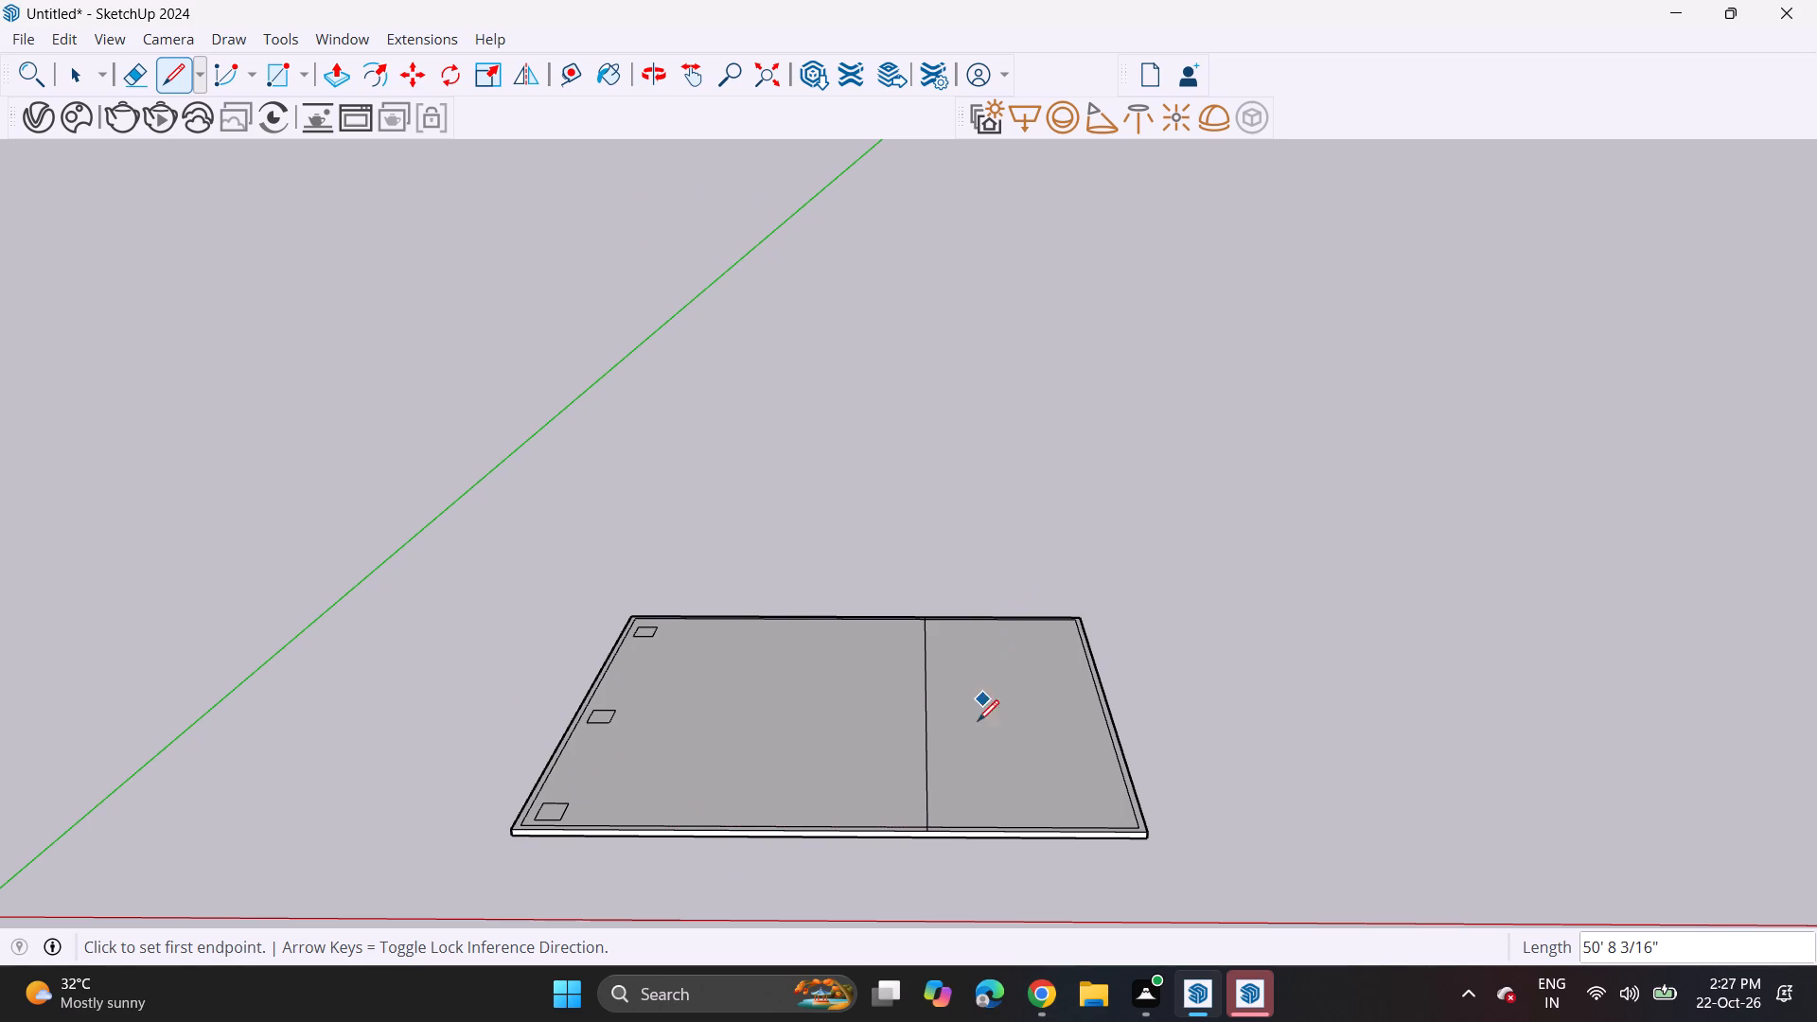
{"action": "scroll", "coordinate": [916, 830], "scroll_direction": "up", "scroll_amount": 5}
{"action": "left_click", "coordinate": [912, 831]}
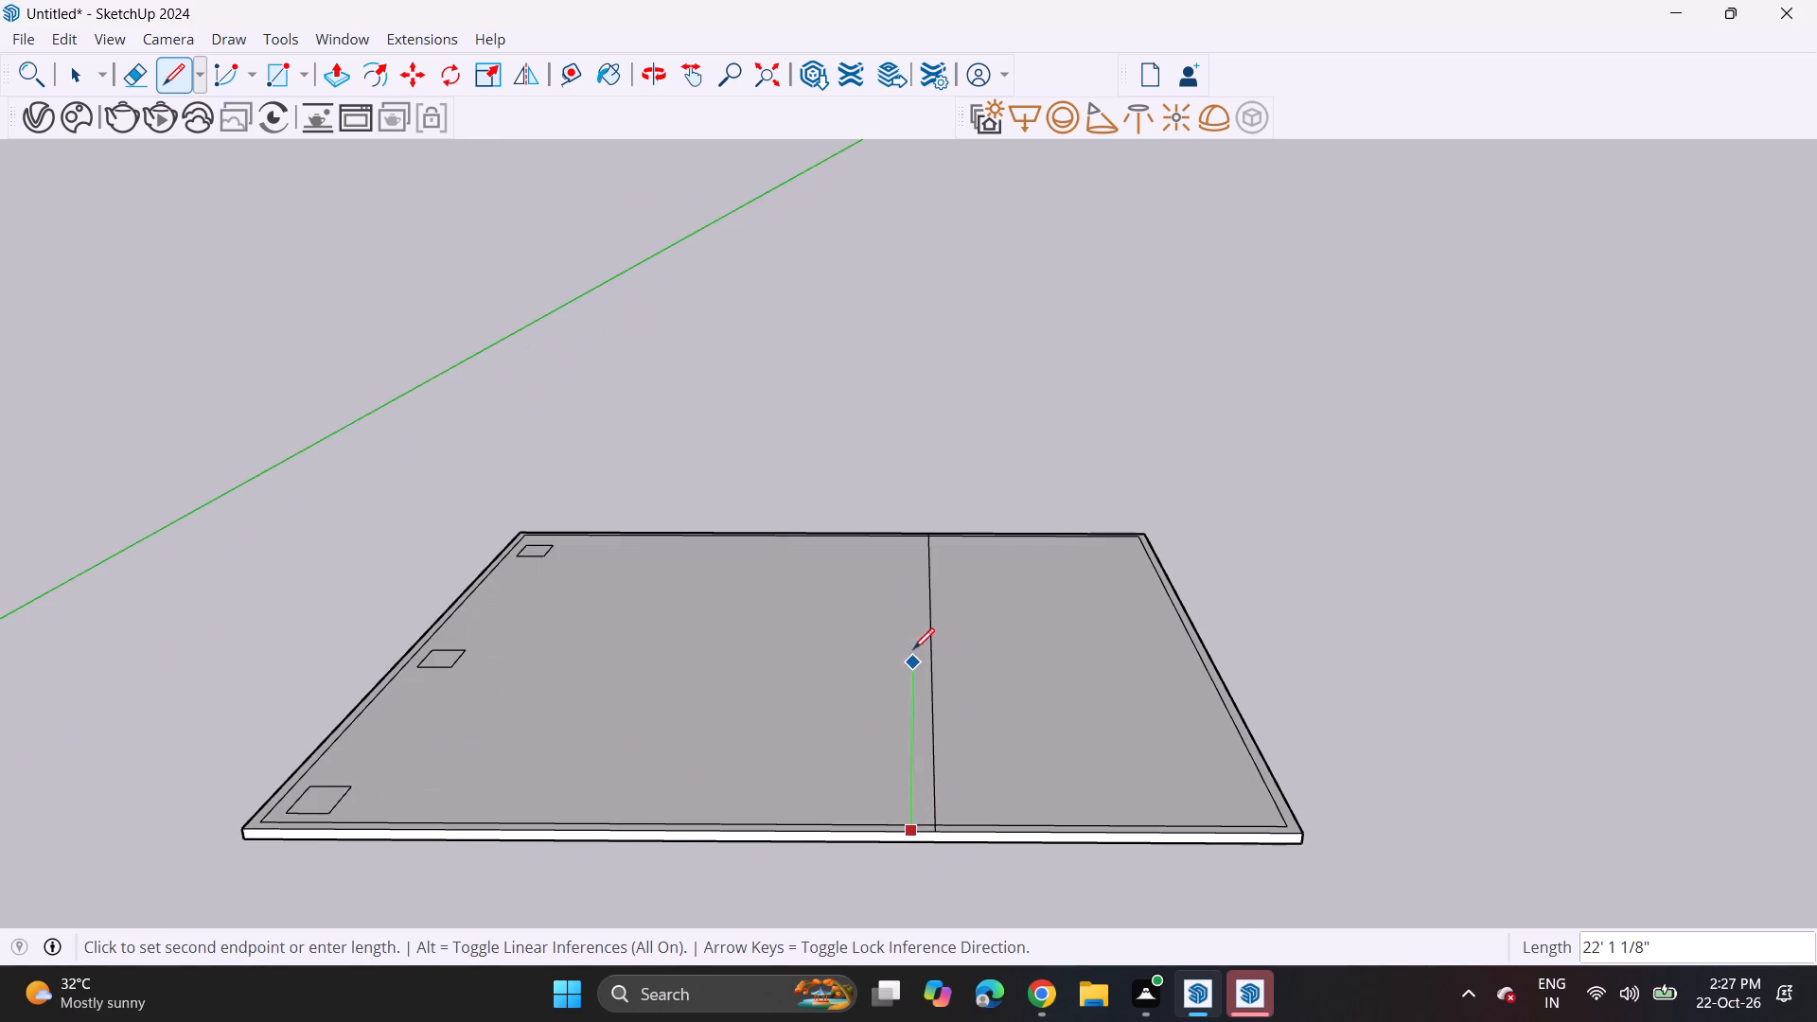
{"action": "scroll", "coordinate": [909, 531], "scroll_direction": "up", "scroll_amount": 3}
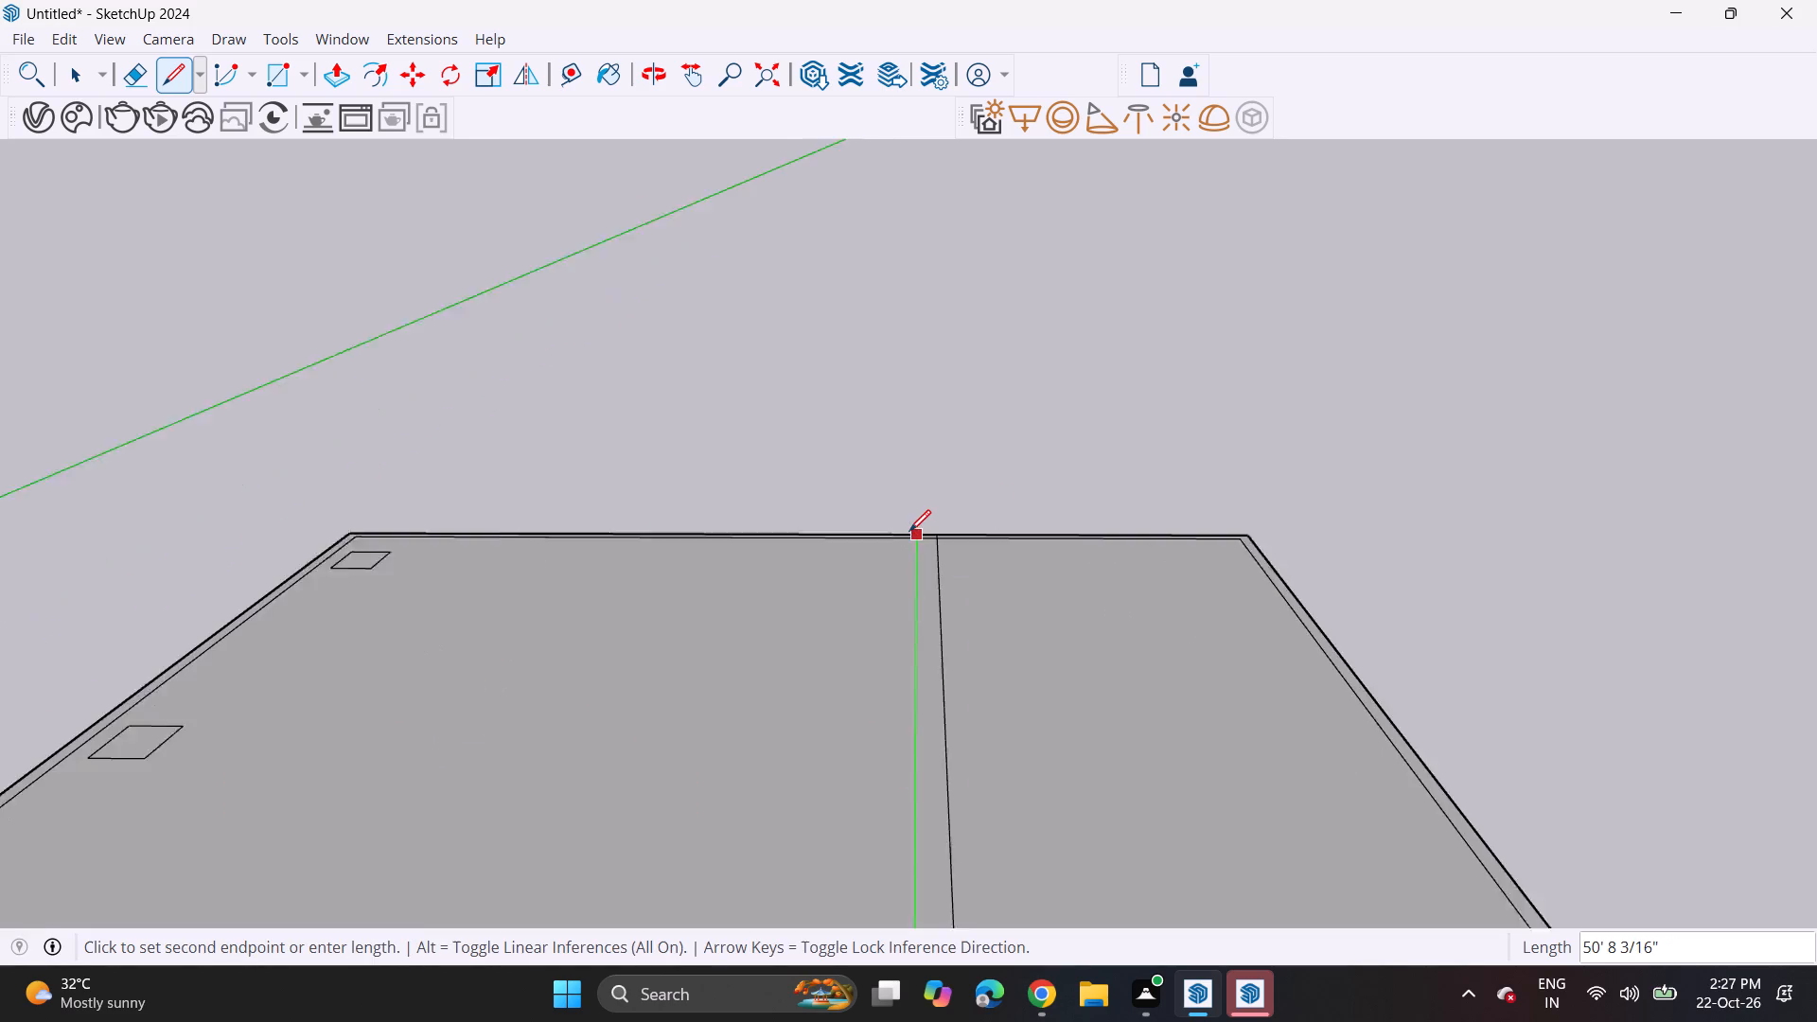
{"action": "scroll", "coordinate": [909, 531], "scroll_direction": "up", "scroll_amount": 17}
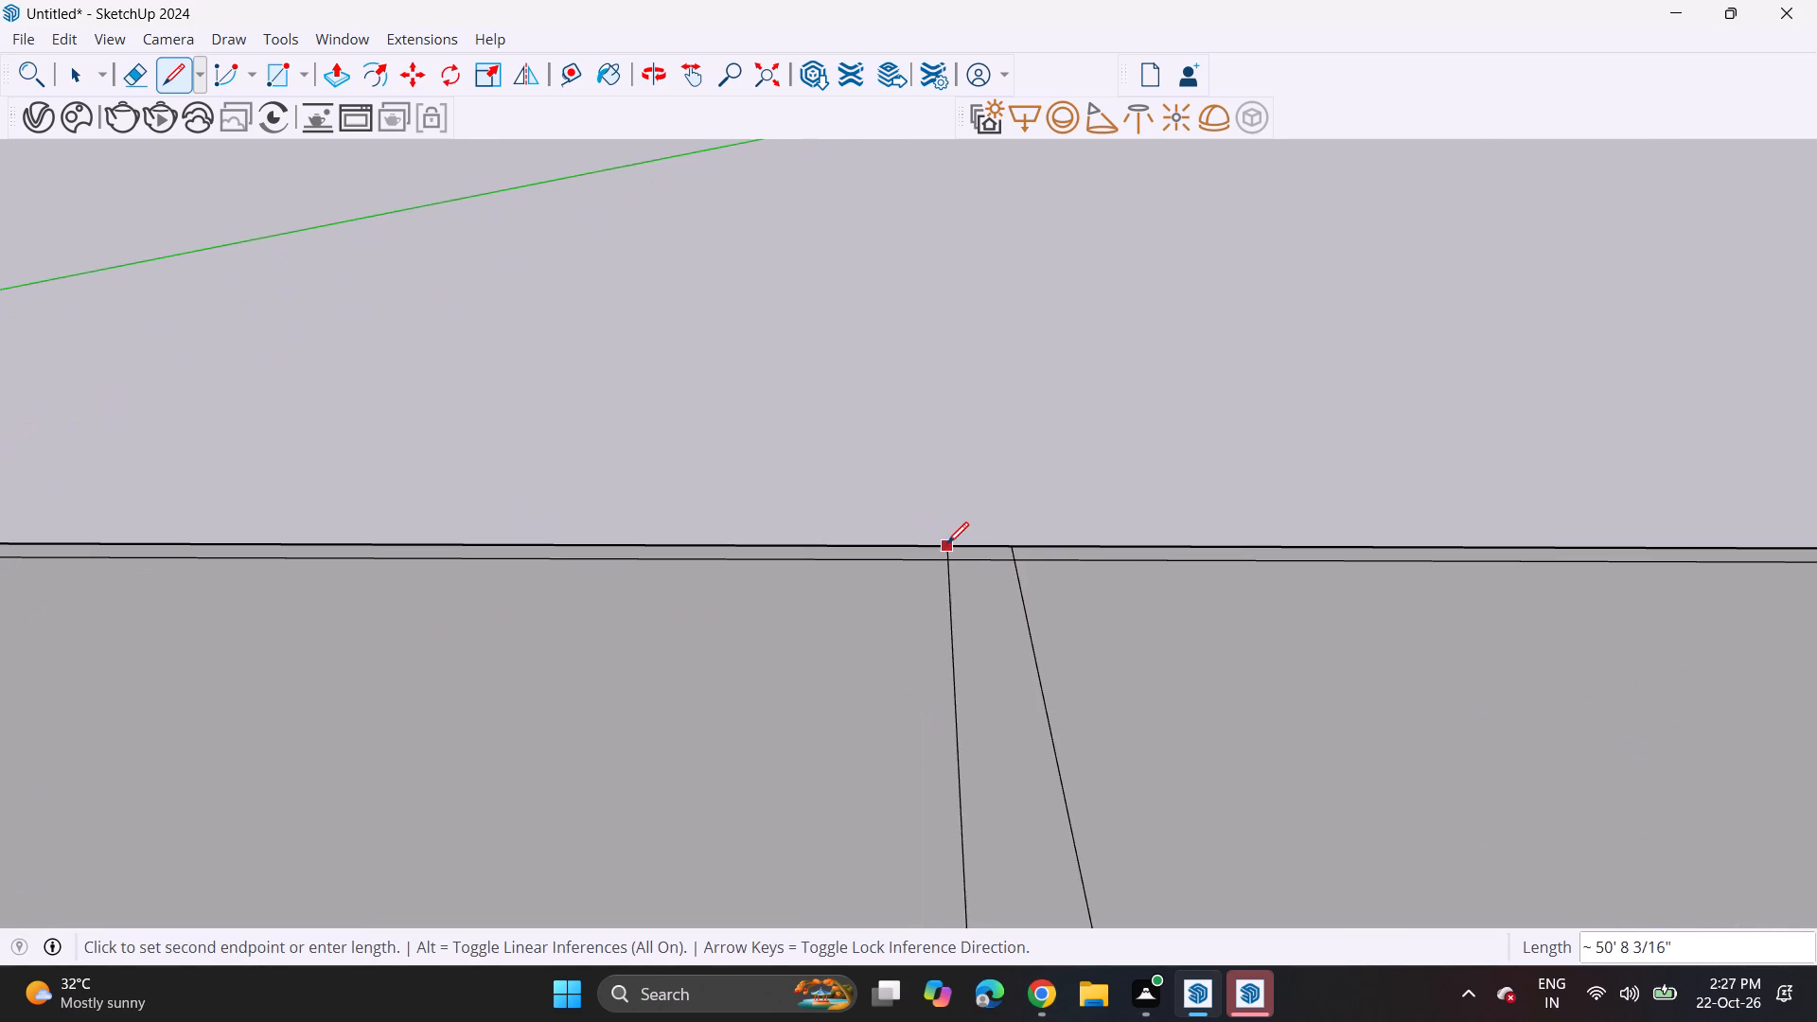
{"action": "left_click", "coordinate": [934, 542]}
Erase the border segments at the rear end of the dividing strip so the strip joins the border around the smaller bay.
{"action": "scroll", "coordinate": [960, 530], "scroll_direction": "down", "scroll_amount": 8}
{"action": "scroll", "coordinate": [961, 530], "scroll_direction": "up", "scroll_amount": 5}
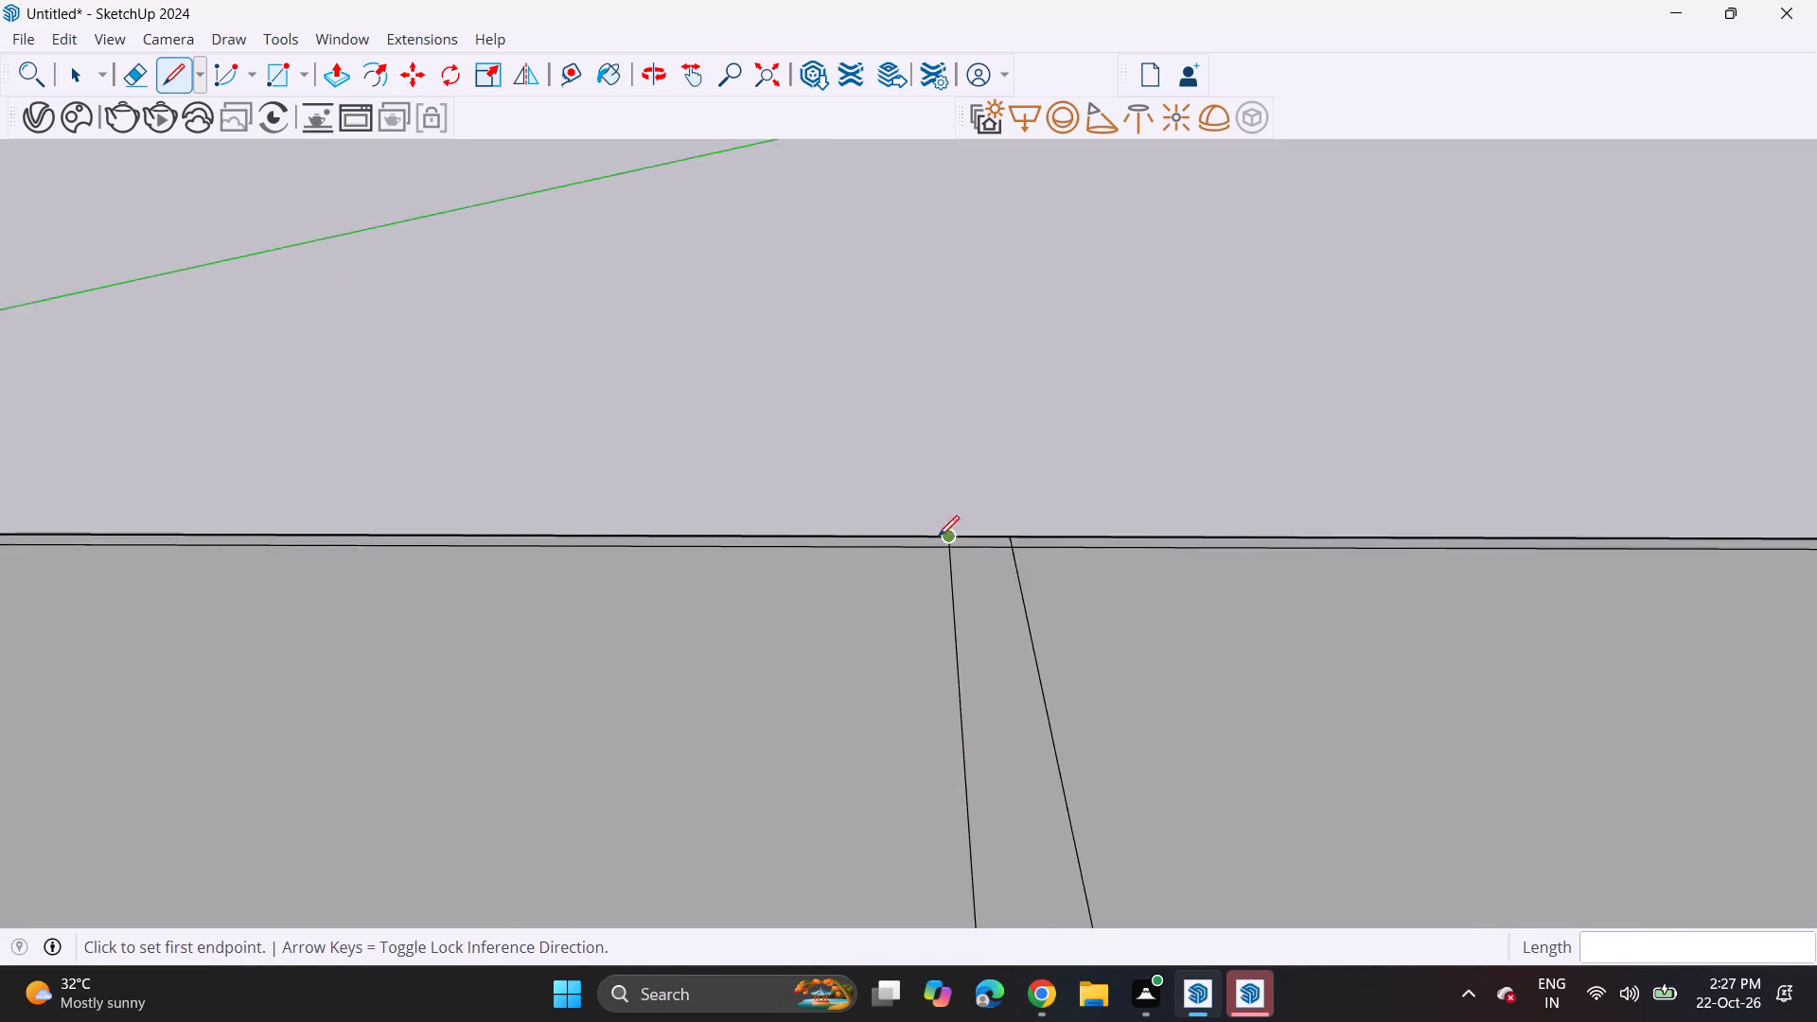
{"action": "scroll", "coordinate": [938, 537], "scroll_direction": "up", "scroll_amount": 3}
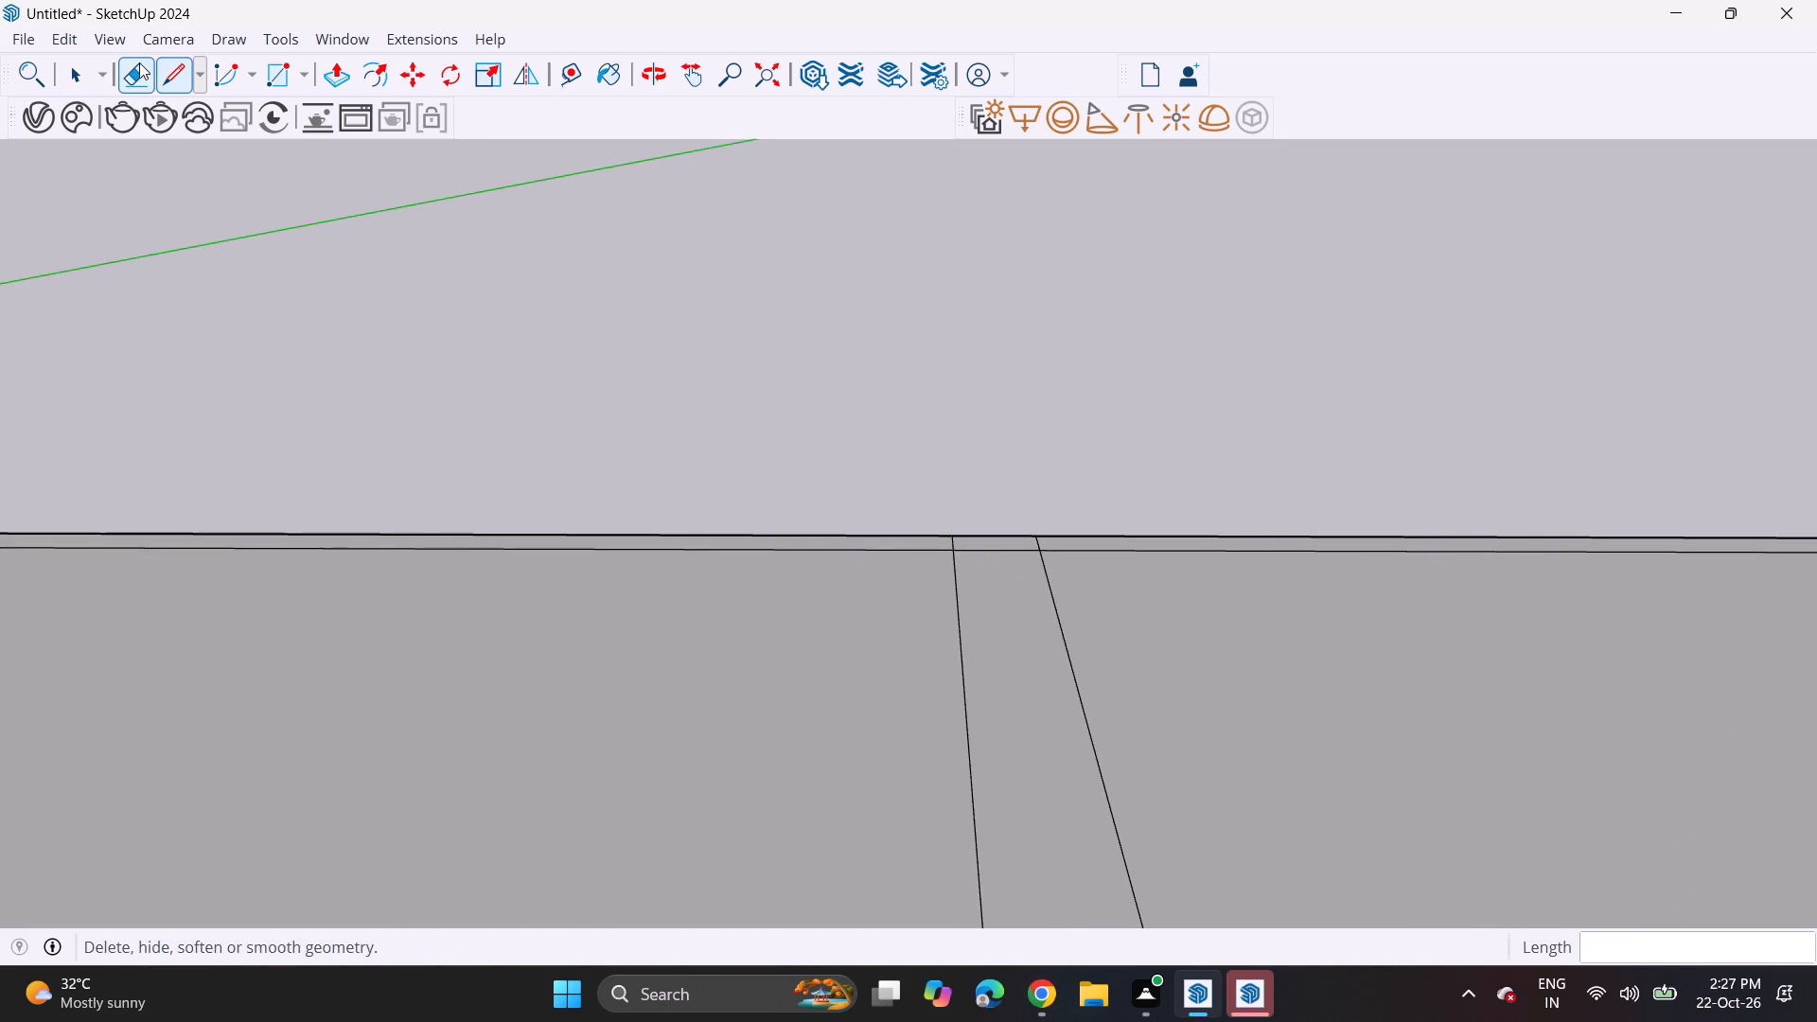
{"action": "left_click", "coordinate": [139, 62]}
{"action": "scroll", "coordinate": [950, 711], "scroll_direction": "down", "scroll_amount": 2}
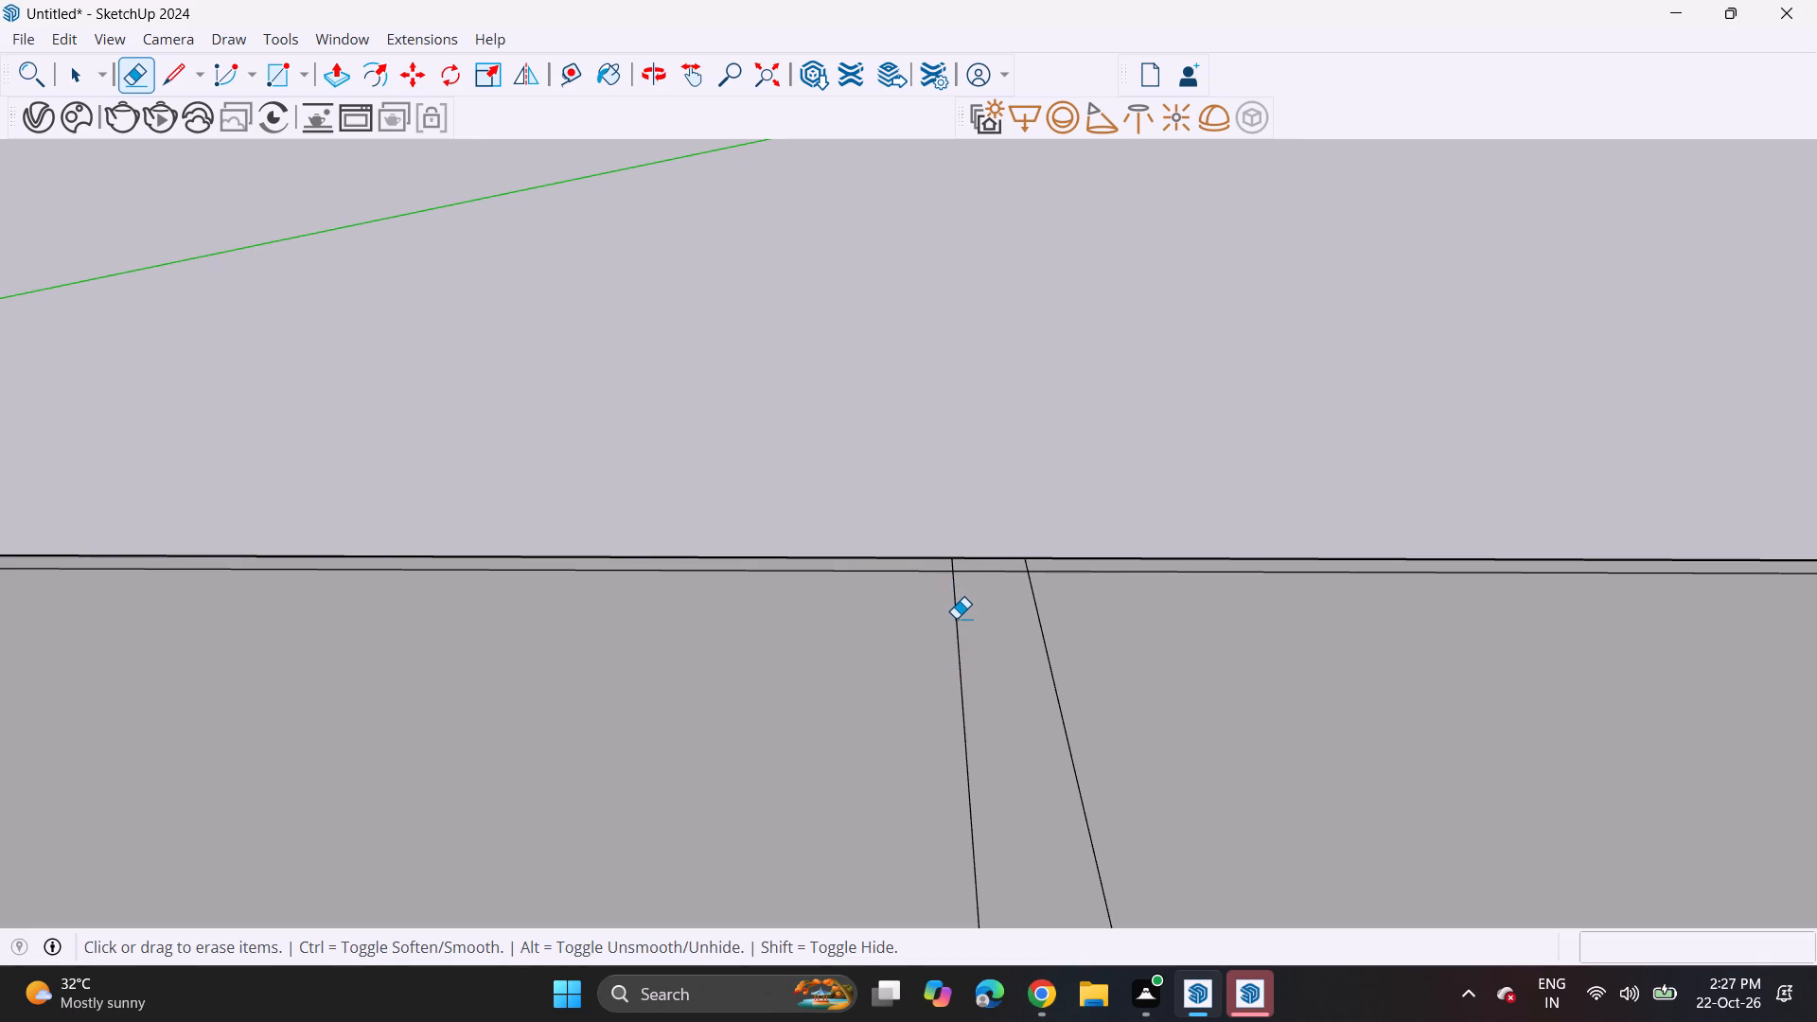
{"action": "scroll", "coordinate": [956, 616], "scroll_direction": "down", "scroll_amount": 7}
{"action": "middle_click_drag", "start_coordinate": [997, 529], "coordinate": [910, 664]}
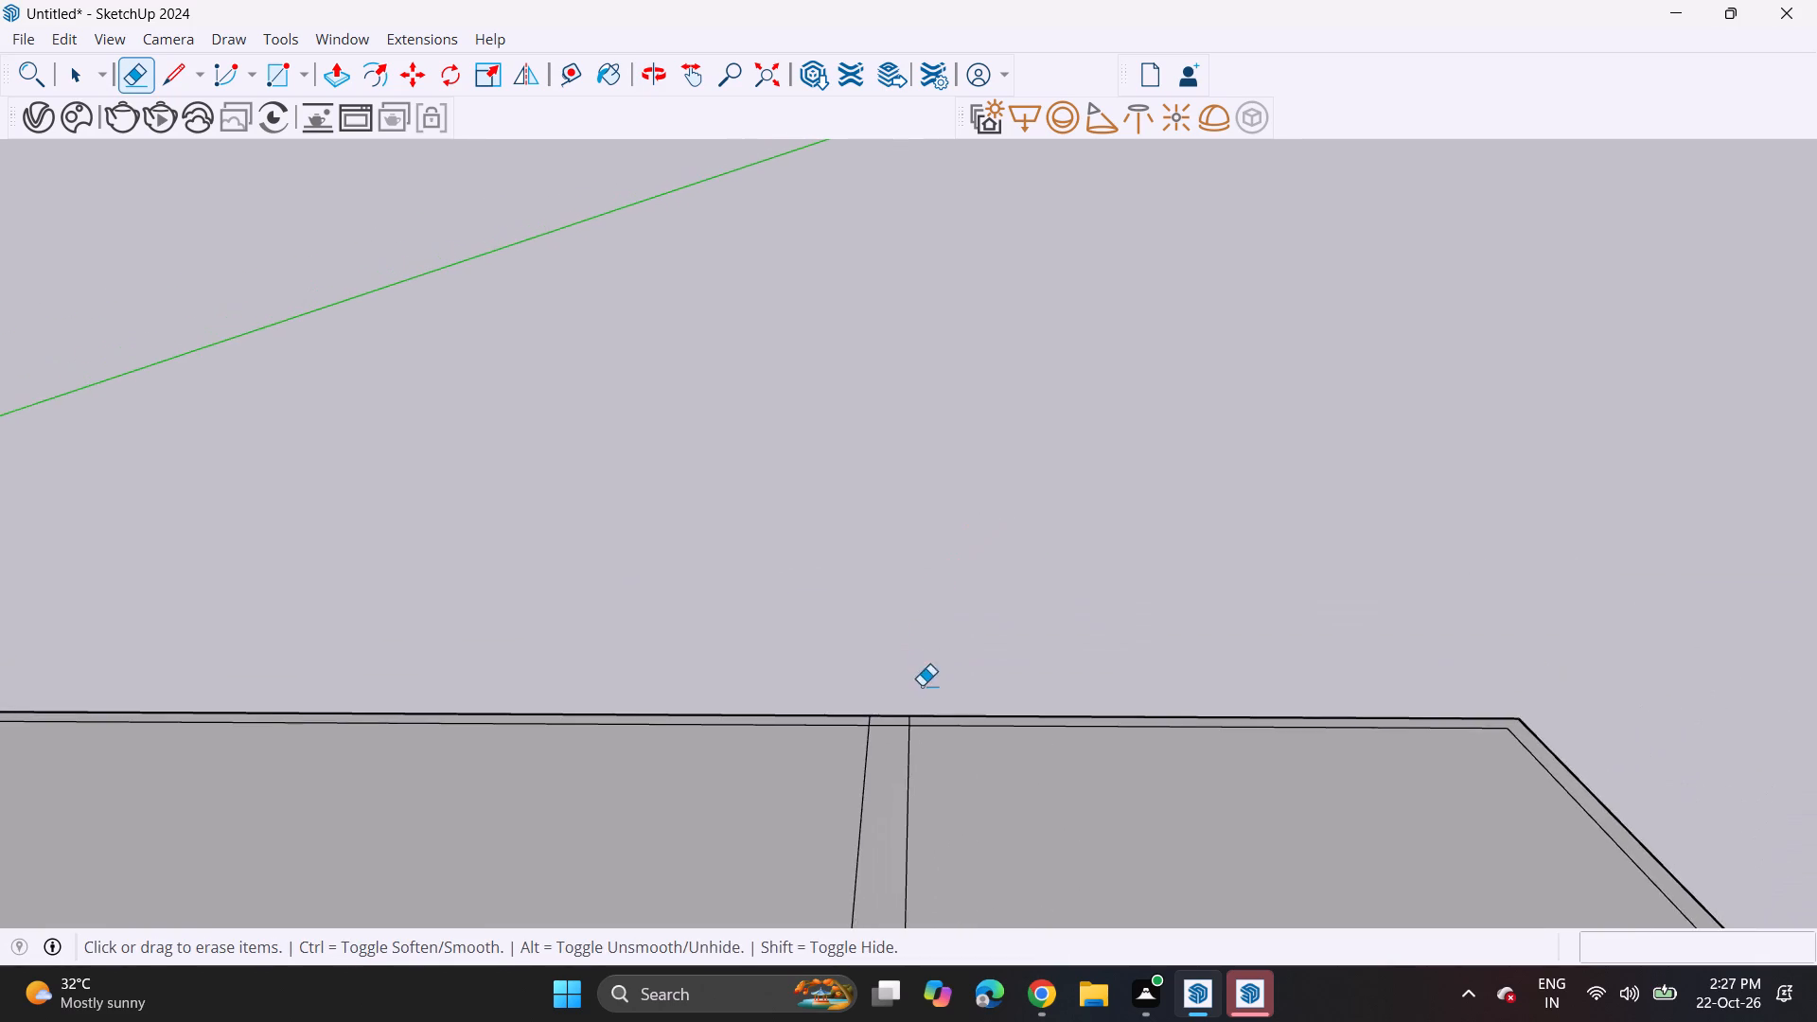
{"action": "scroll", "coordinate": [893, 732], "scroll_direction": "up", "scroll_amount": 12}
{"action": "left_click", "coordinate": [905, 733]}
{"action": "left_click", "coordinate": [917, 722]}
{"action": "left_click", "coordinate": [930, 712]}
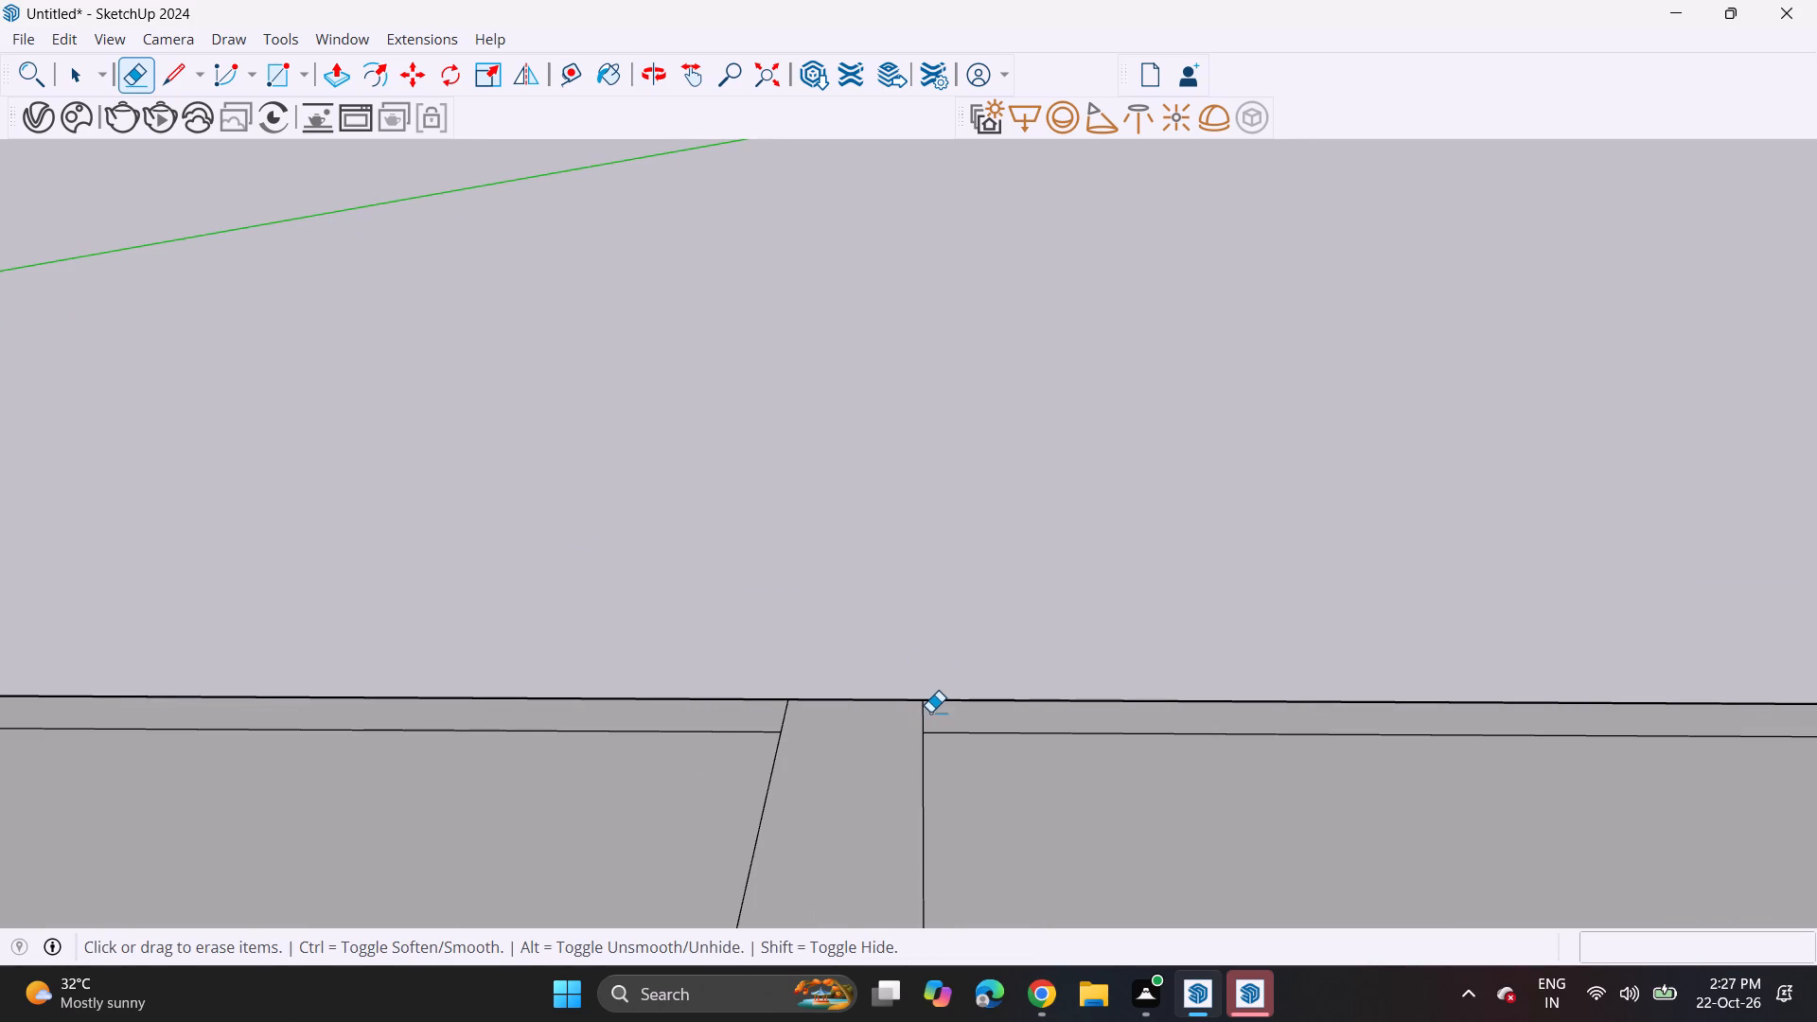
{"action": "left_click", "coordinate": [918, 711]}
{"action": "left_click", "coordinate": [923, 726]}
{"action": "scroll", "coordinate": [917, 721], "scroll_direction": "down", "scroll_amount": 20}
{"action": "scroll", "coordinate": [917, 721], "scroll_direction": "down", "scroll_amount": 2}
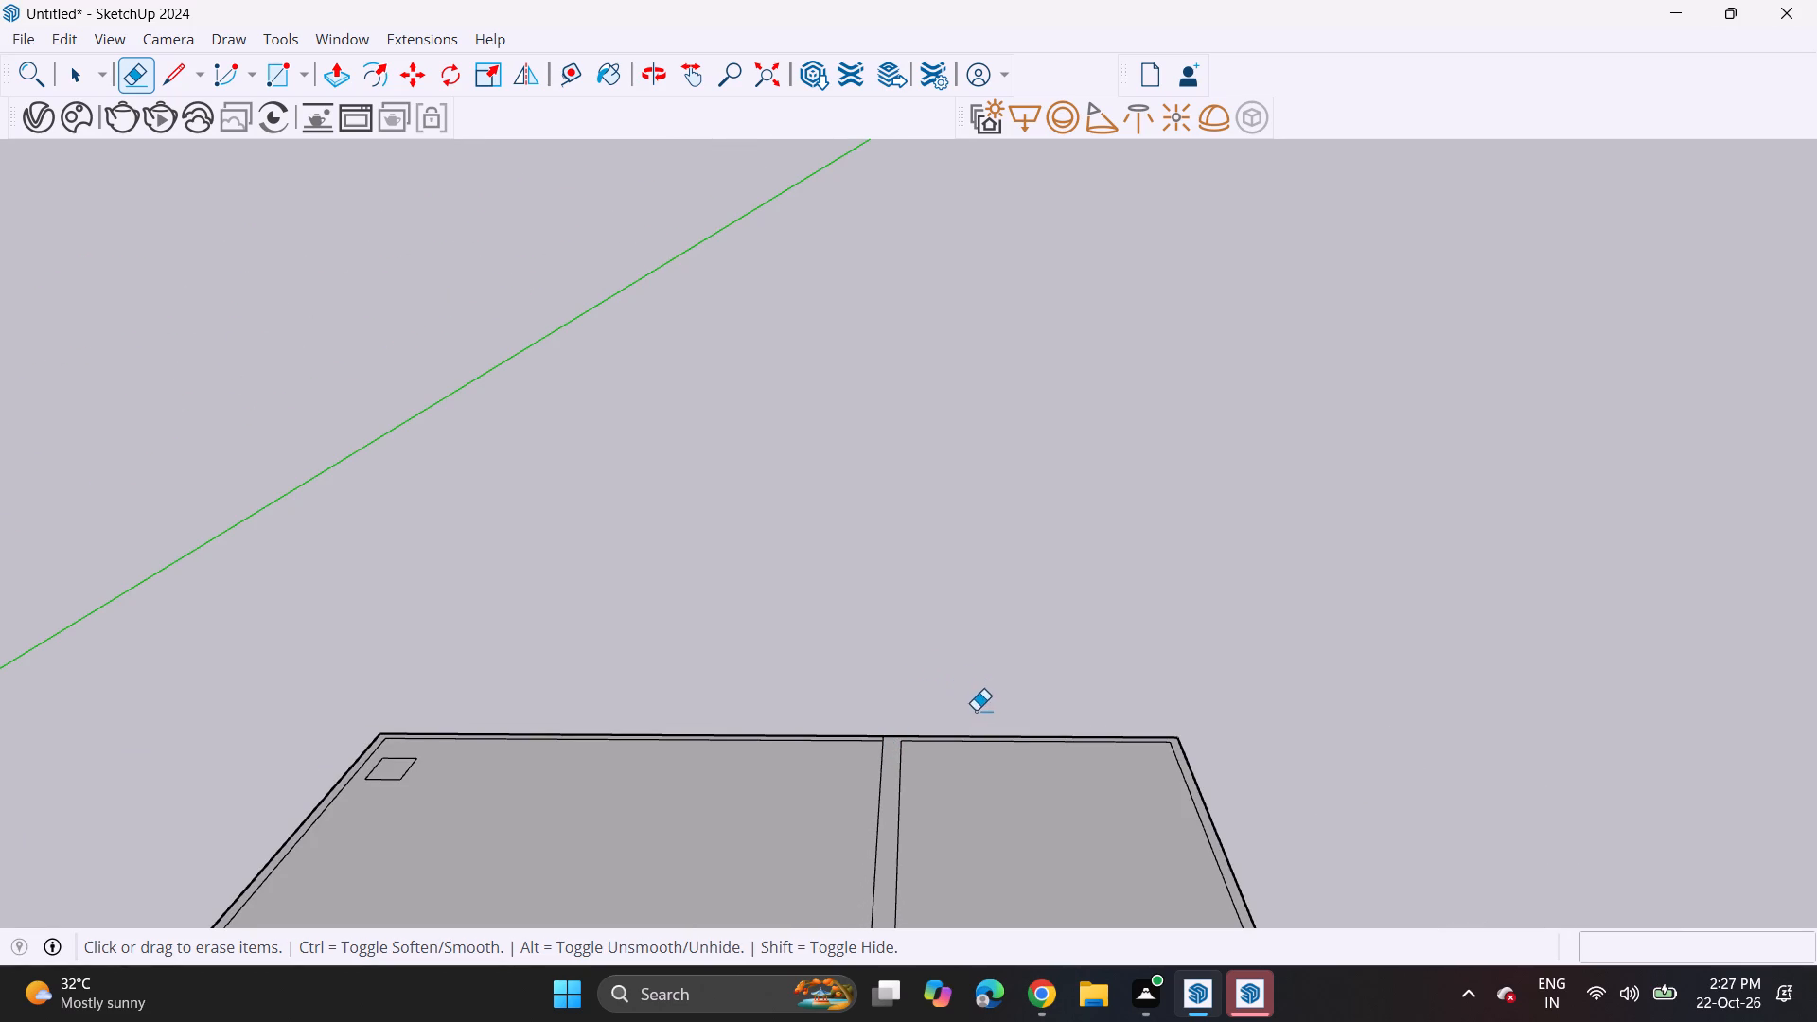
{"action": "scroll", "coordinate": [969, 713], "scroll_direction": "down", "scroll_amount": 8}
Erase the border segments at the front end of the dividing strip so it joins the smaller bay's border.
{"action": "middle_click_drag", "start_coordinate": [949, 885], "coordinate": [903, 624]}
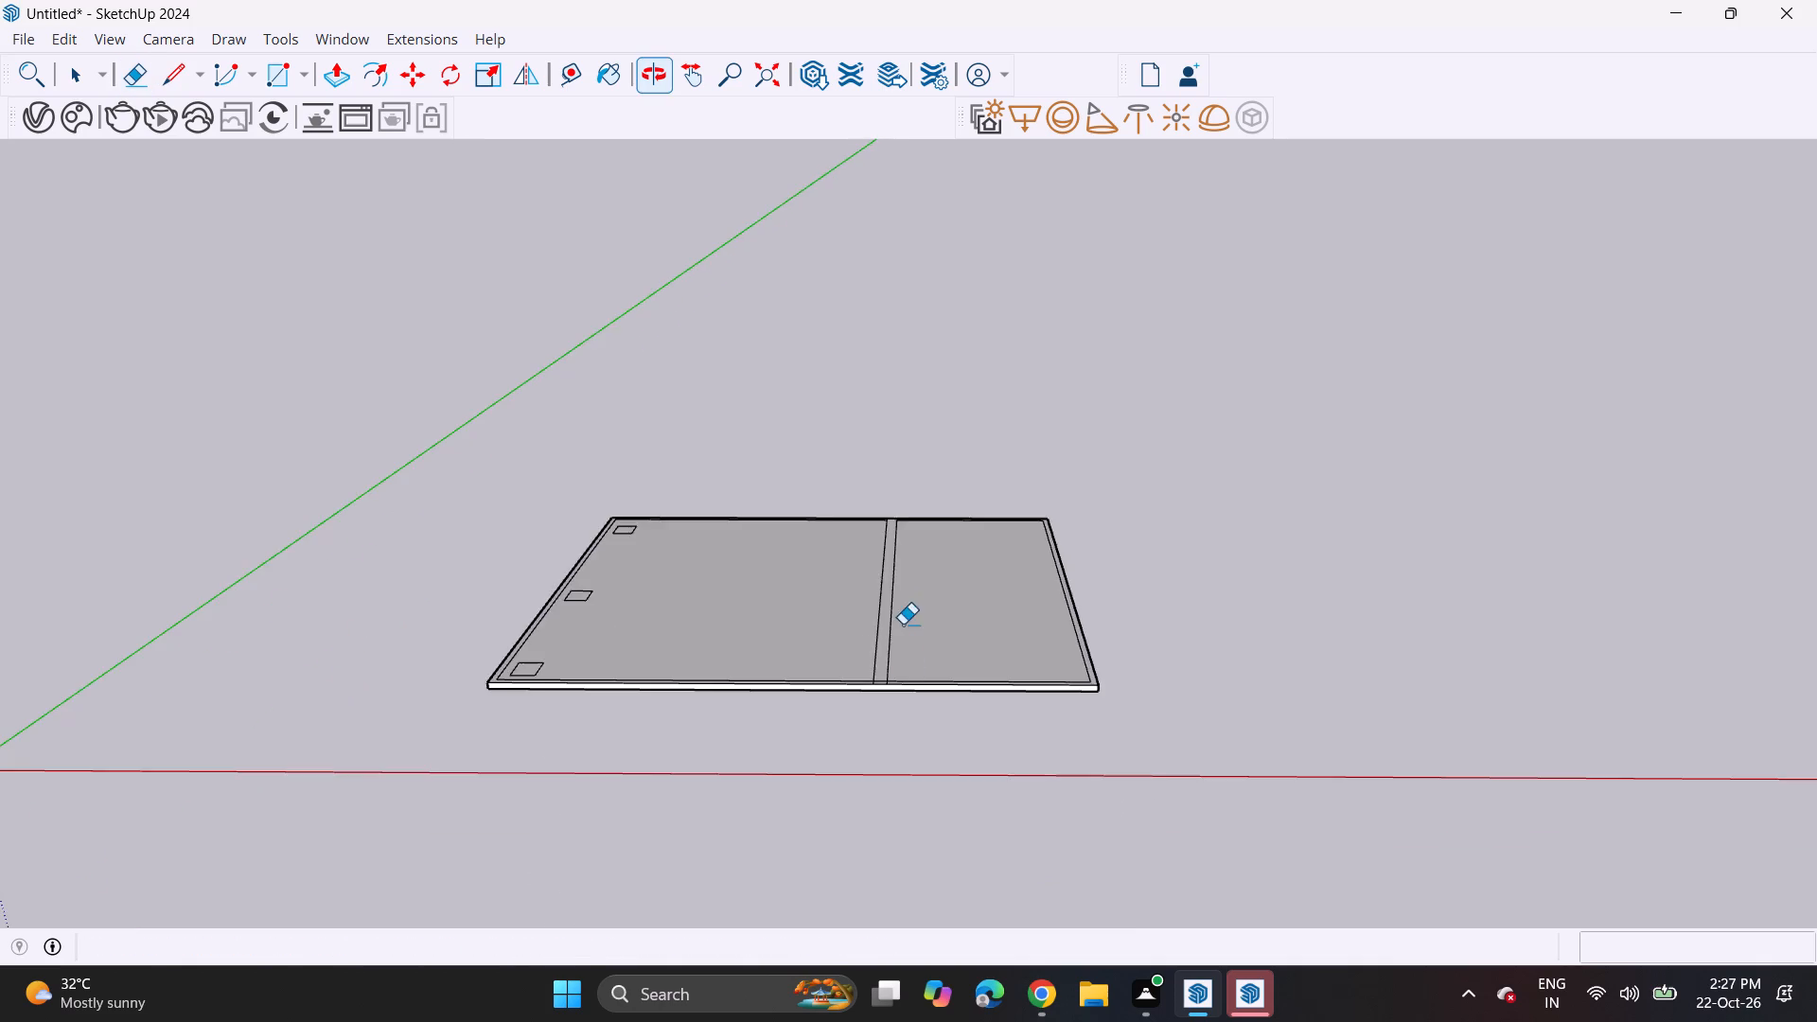
{"action": "scroll", "coordinate": [905, 734], "scroll_direction": "up", "scroll_amount": 6}
{"action": "scroll", "coordinate": [839, 630], "scroll_direction": "up", "scroll_amount": 14}
{"action": "left_click", "coordinate": [878, 636]}
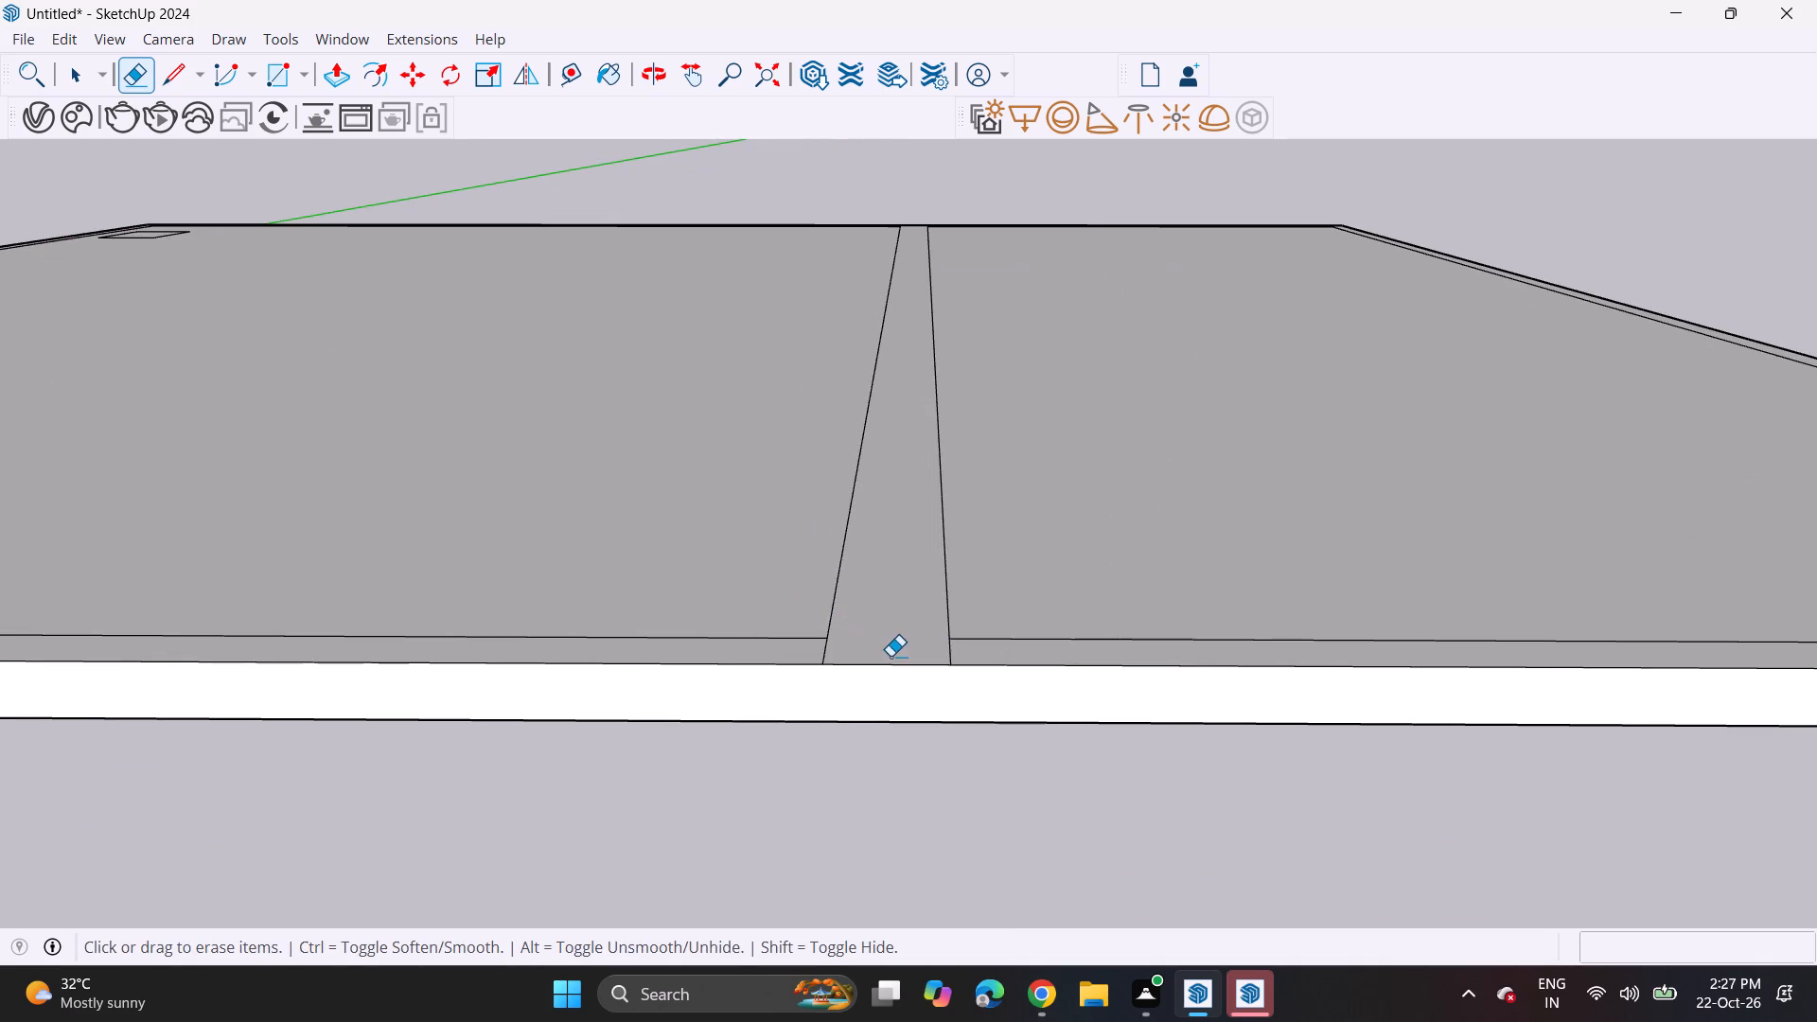
{"action": "left_click", "coordinate": [958, 655]}
{"action": "left_click", "coordinate": [949, 652]}
{"action": "scroll", "coordinate": [887, 656], "scroll_direction": "down", "scroll_amount": 2}
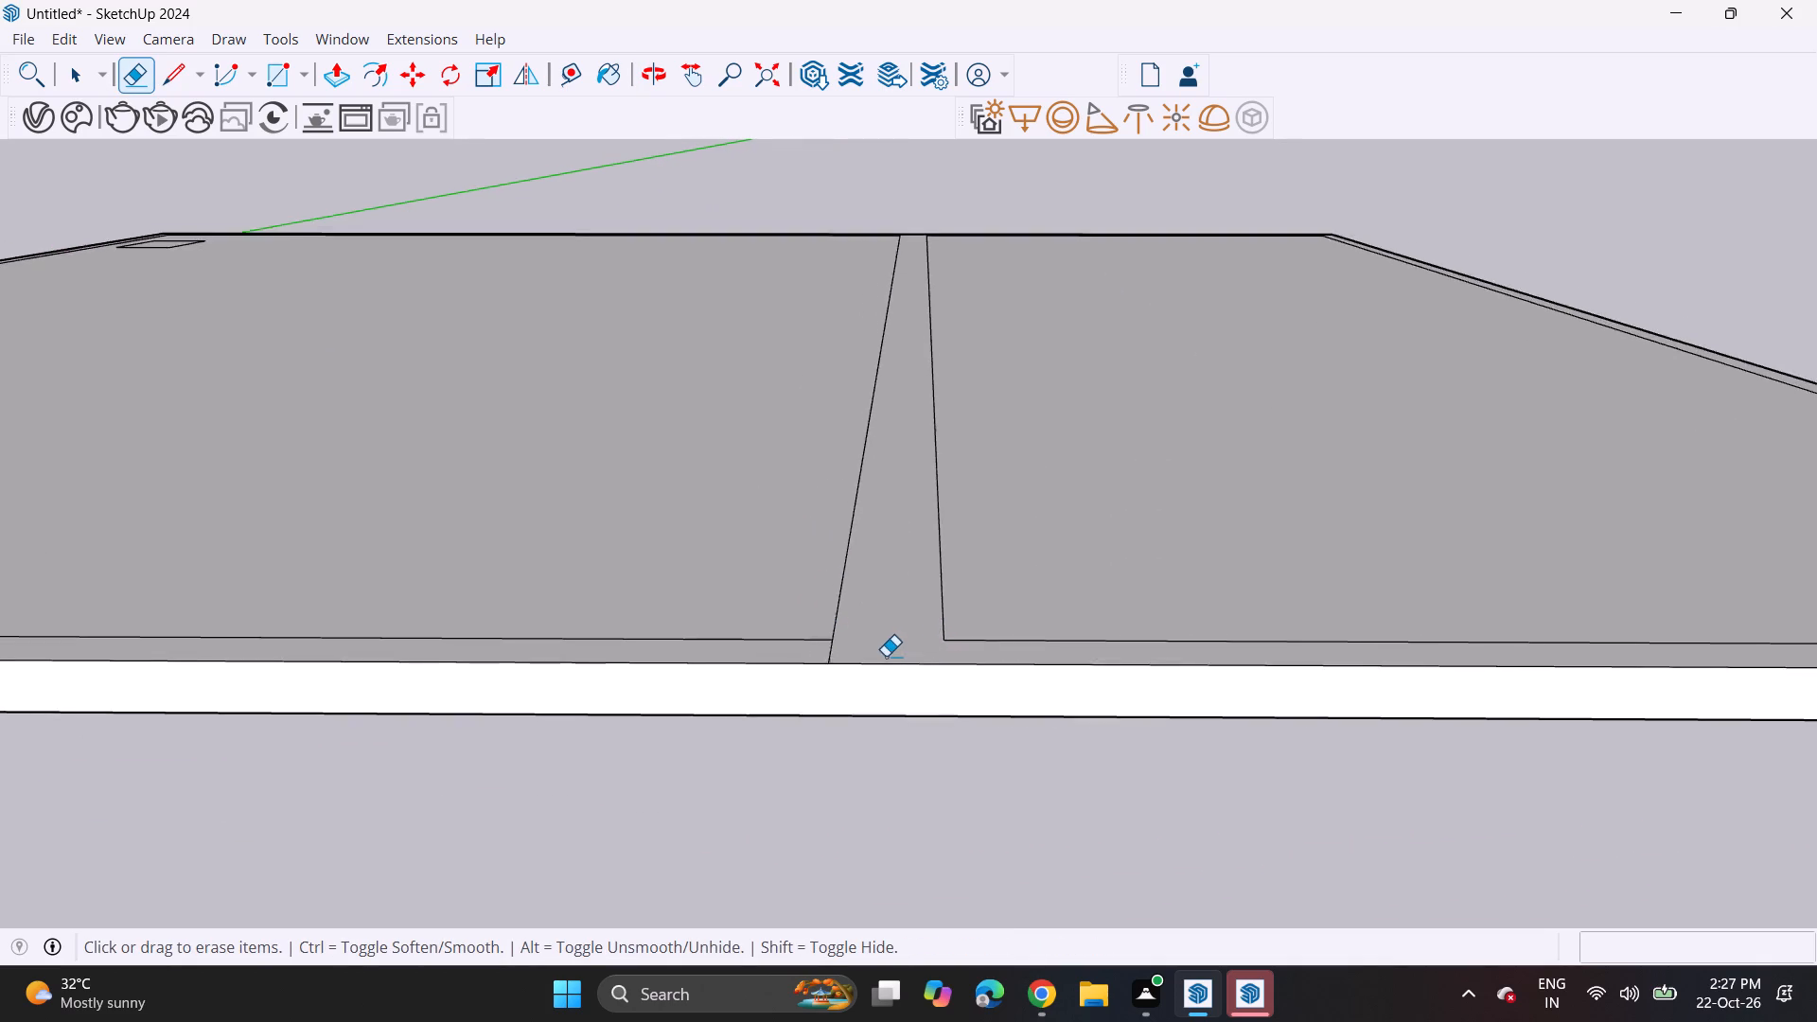
{"action": "scroll", "coordinate": [886, 656], "scroll_direction": "down", "scroll_amount": 7}
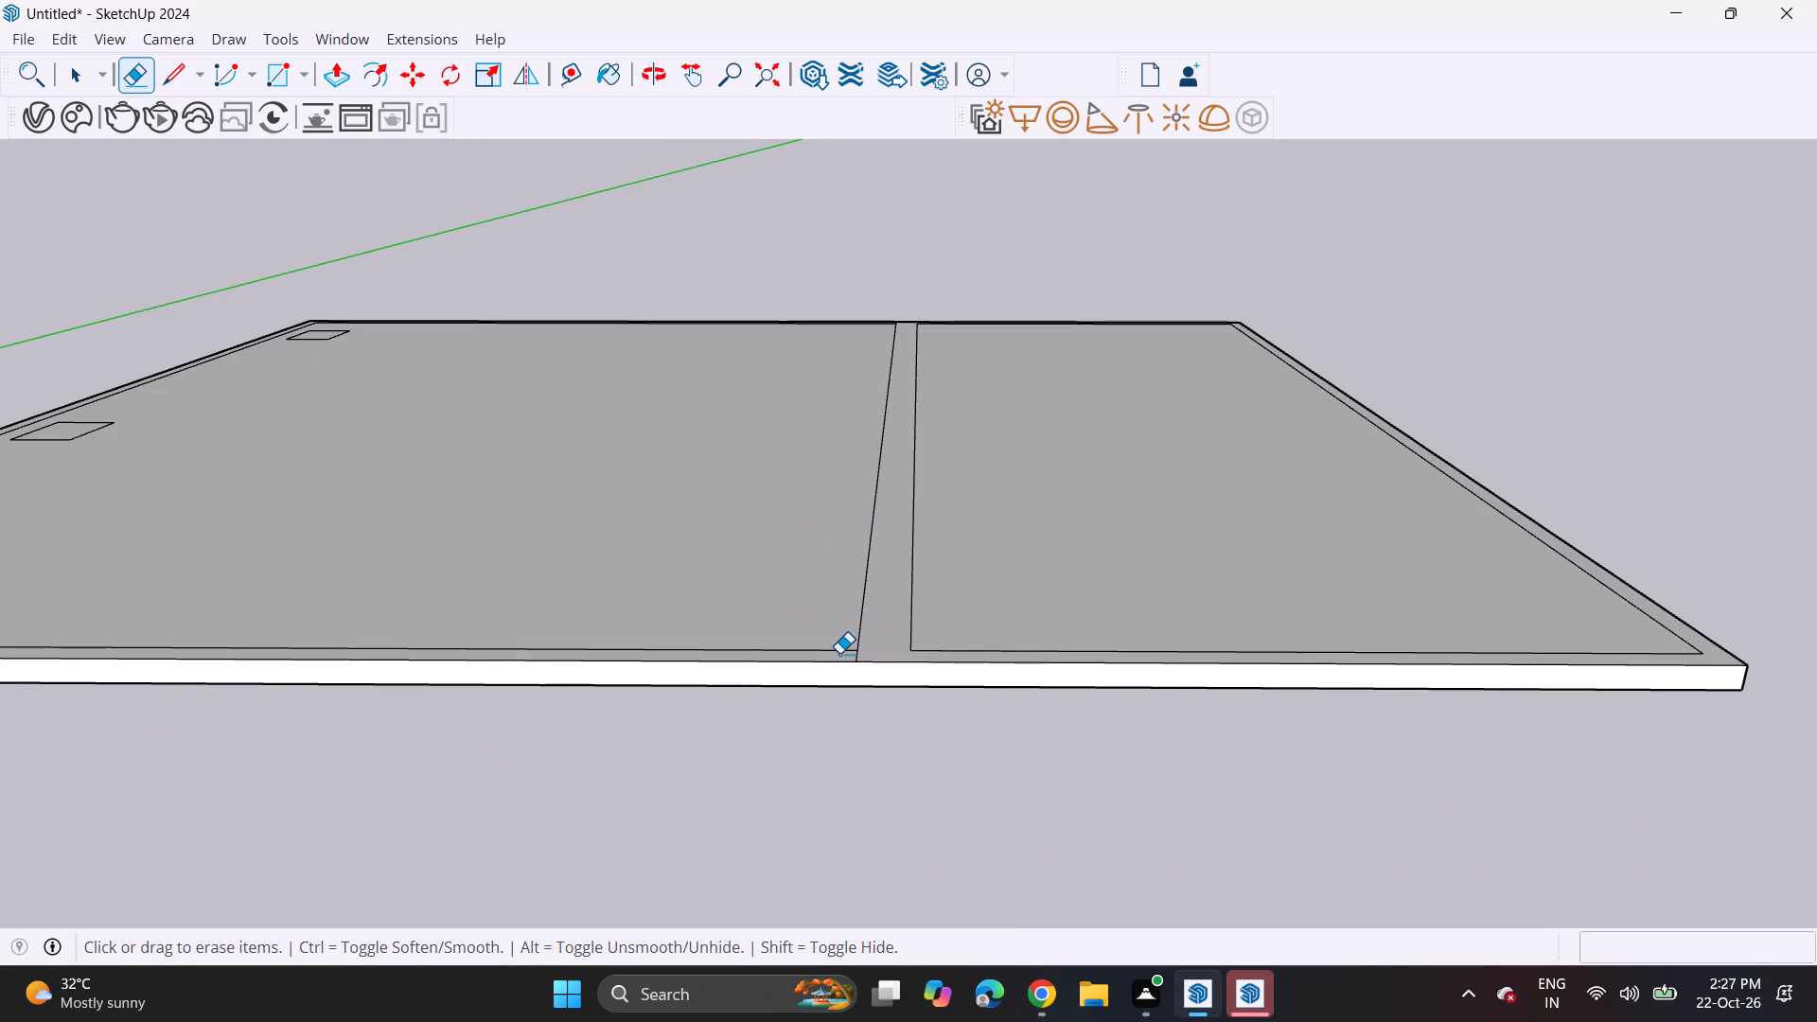
{"action": "scroll", "coordinate": [856, 631], "scroll_direction": "down", "scroll_amount": 7}
{"action": "scroll", "coordinate": [837, 649], "scroll_direction": "up", "scroll_amount": 1}
{"action": "middle_click_drag", "start_coordinate": [837, 650], "coordinate": [831, 842], "text": "shift"}
{"action": "scroll", "coordinate": [831, 816], "scroll_direction": "down", "scroll_amount": 5}
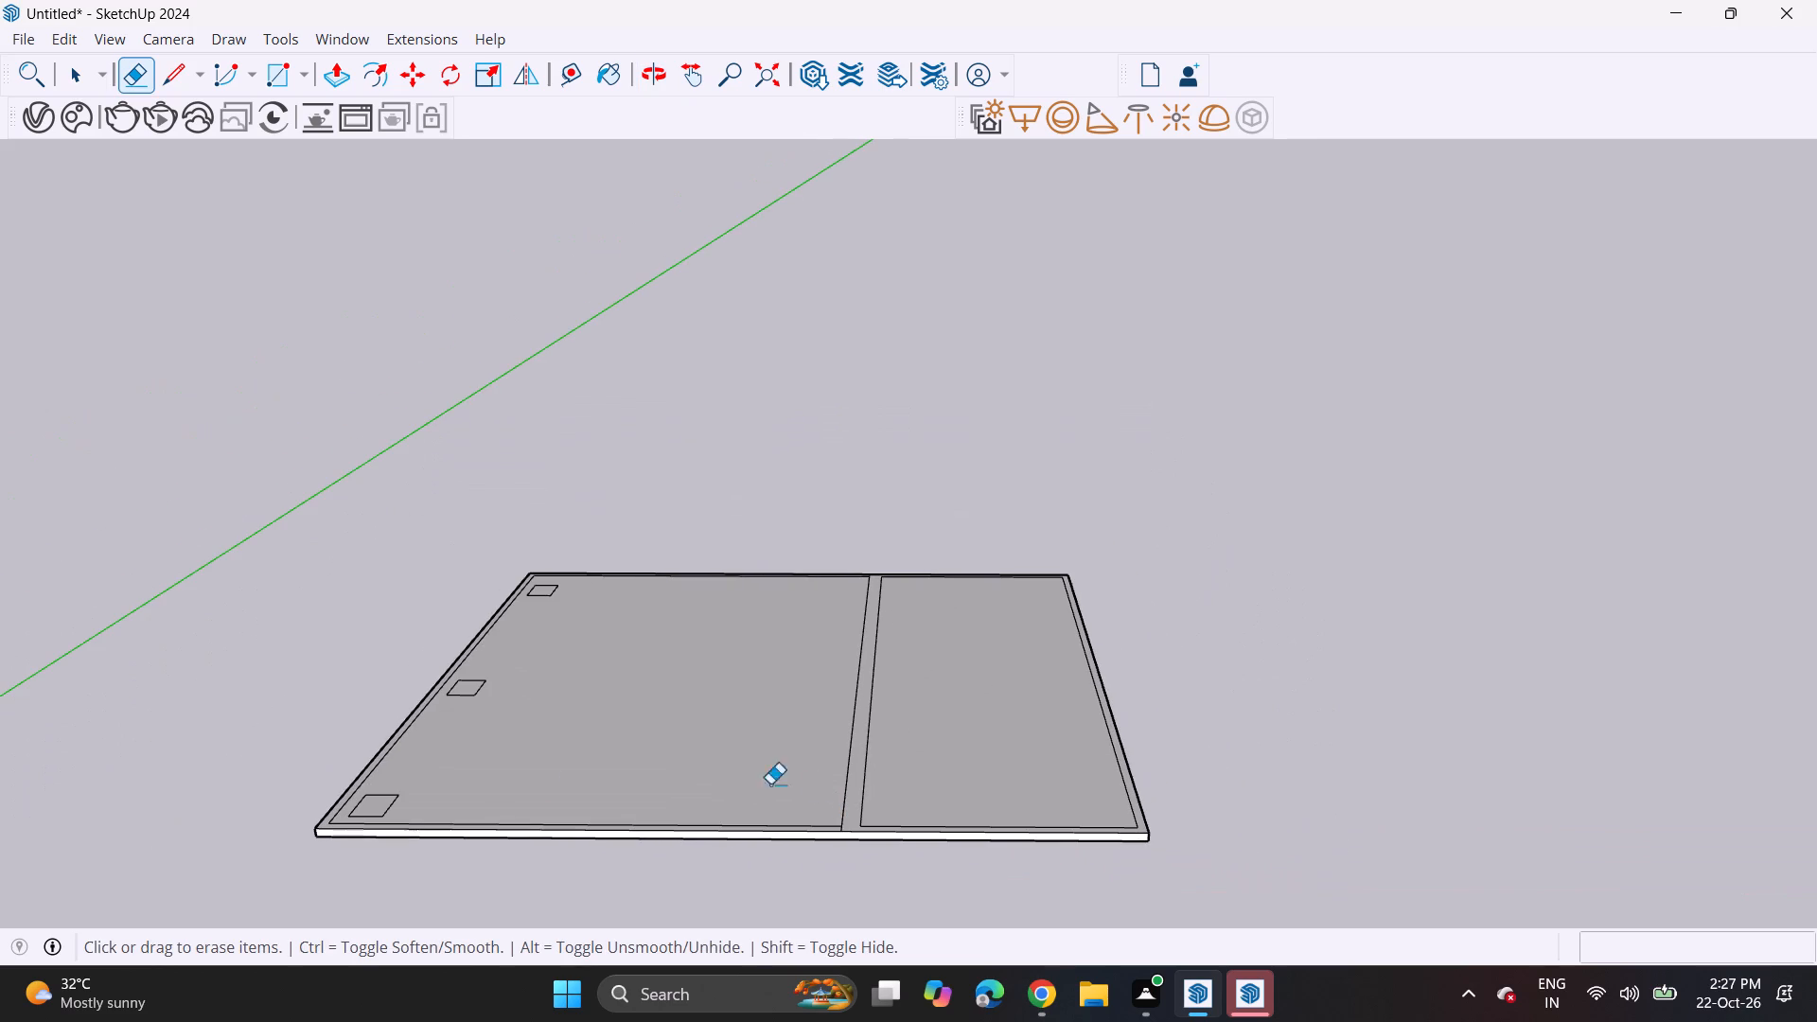
Push/pull the border around the smaller bay up 10' to form its walls.
{"action": "left_click", "coordinate": [321, 70]}
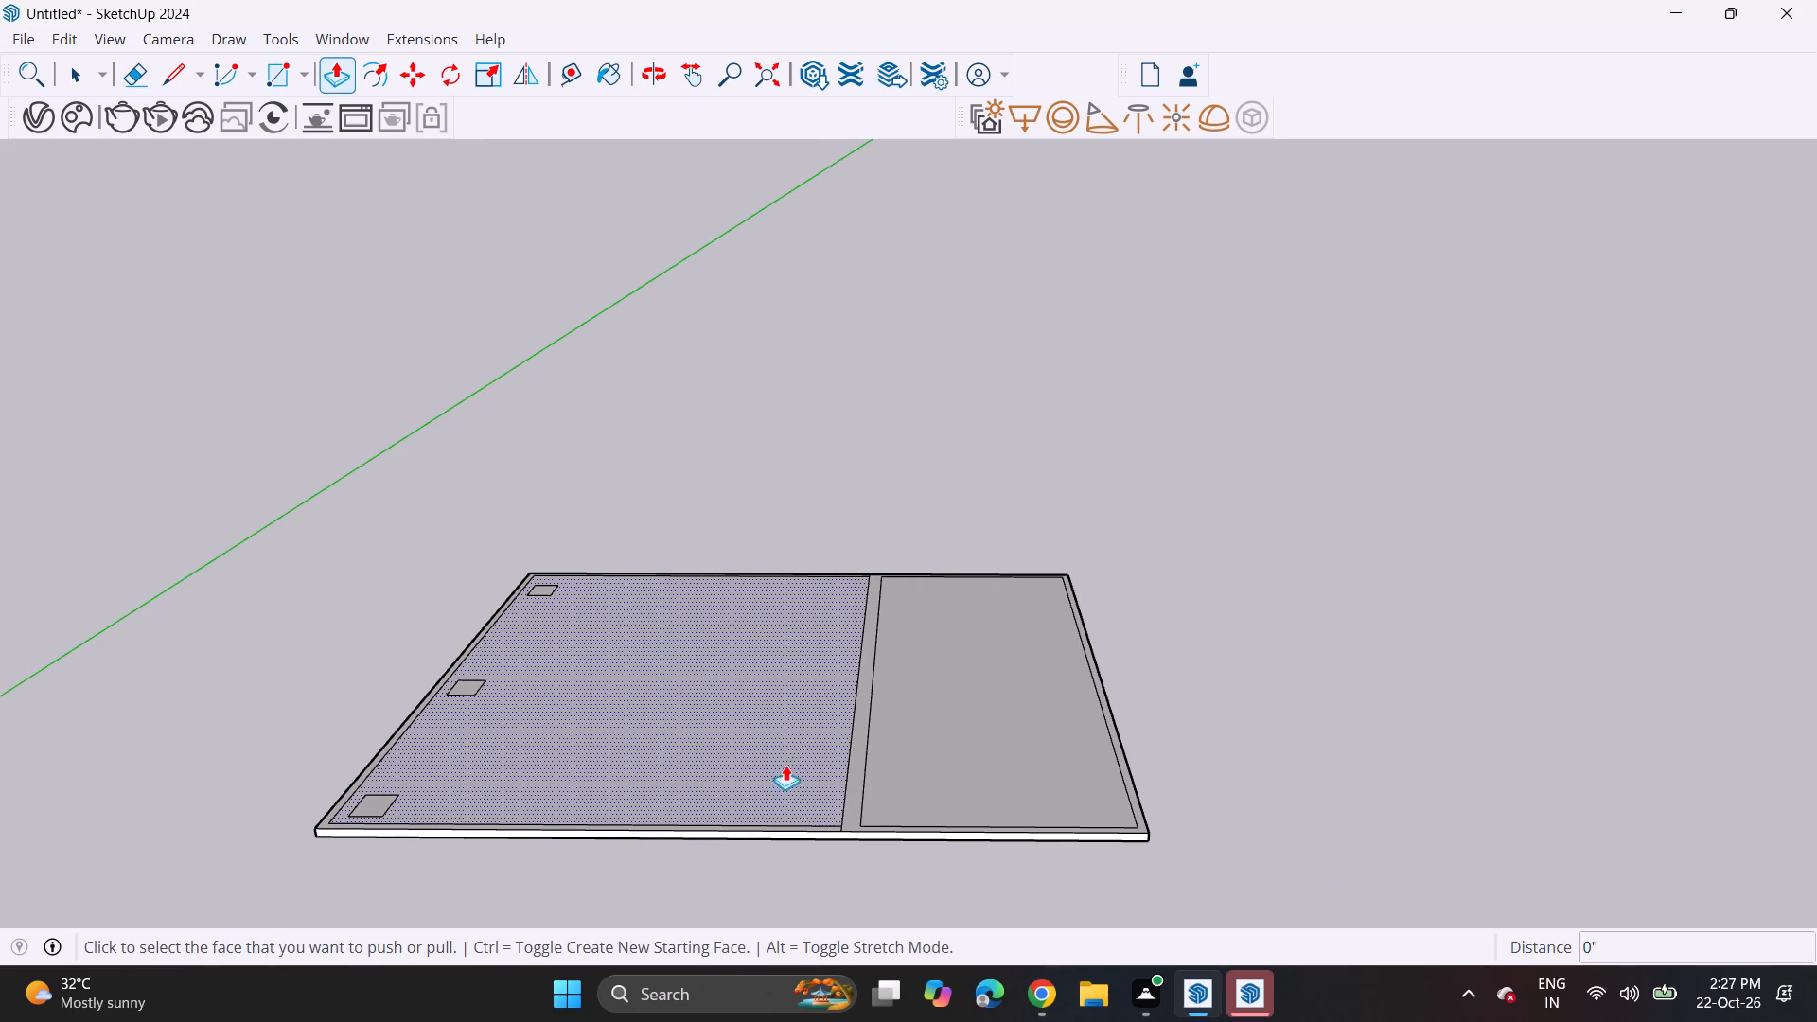
{"action": "left_click", "coordinate": [858, 805]}
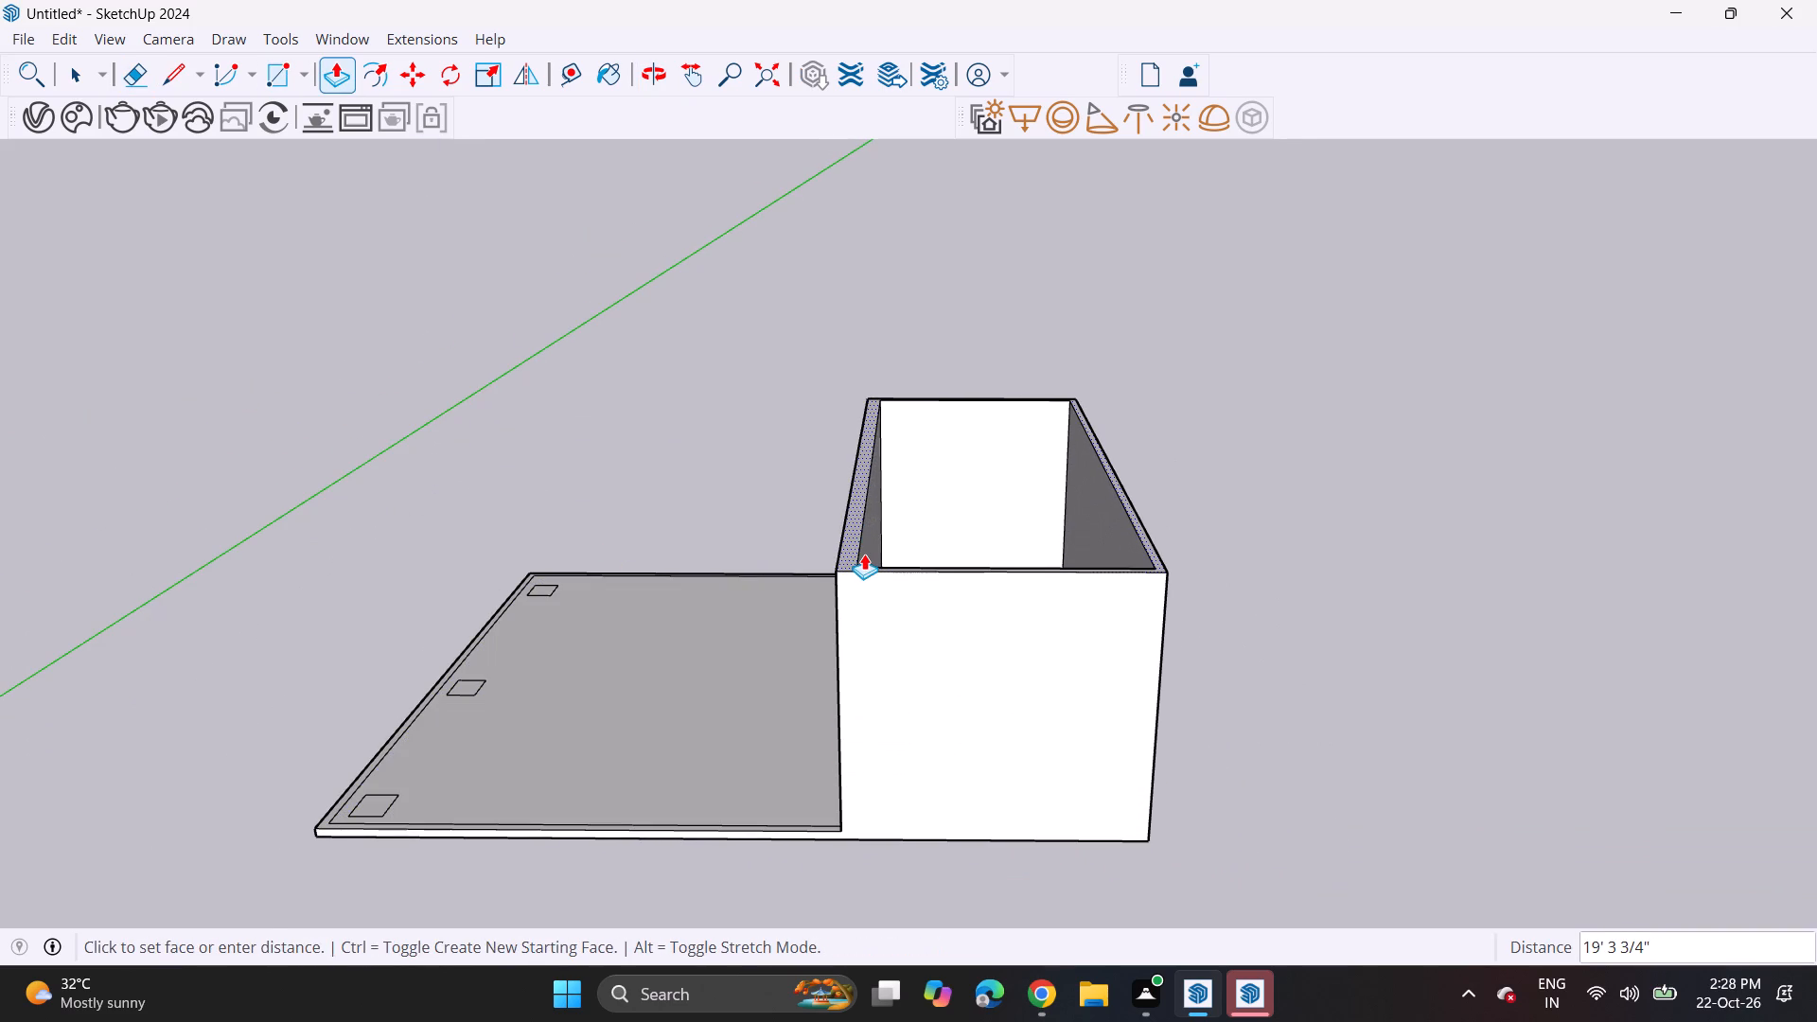
{"action": "type", "text": "10'"}
{"action": "key", "text": "Return"}
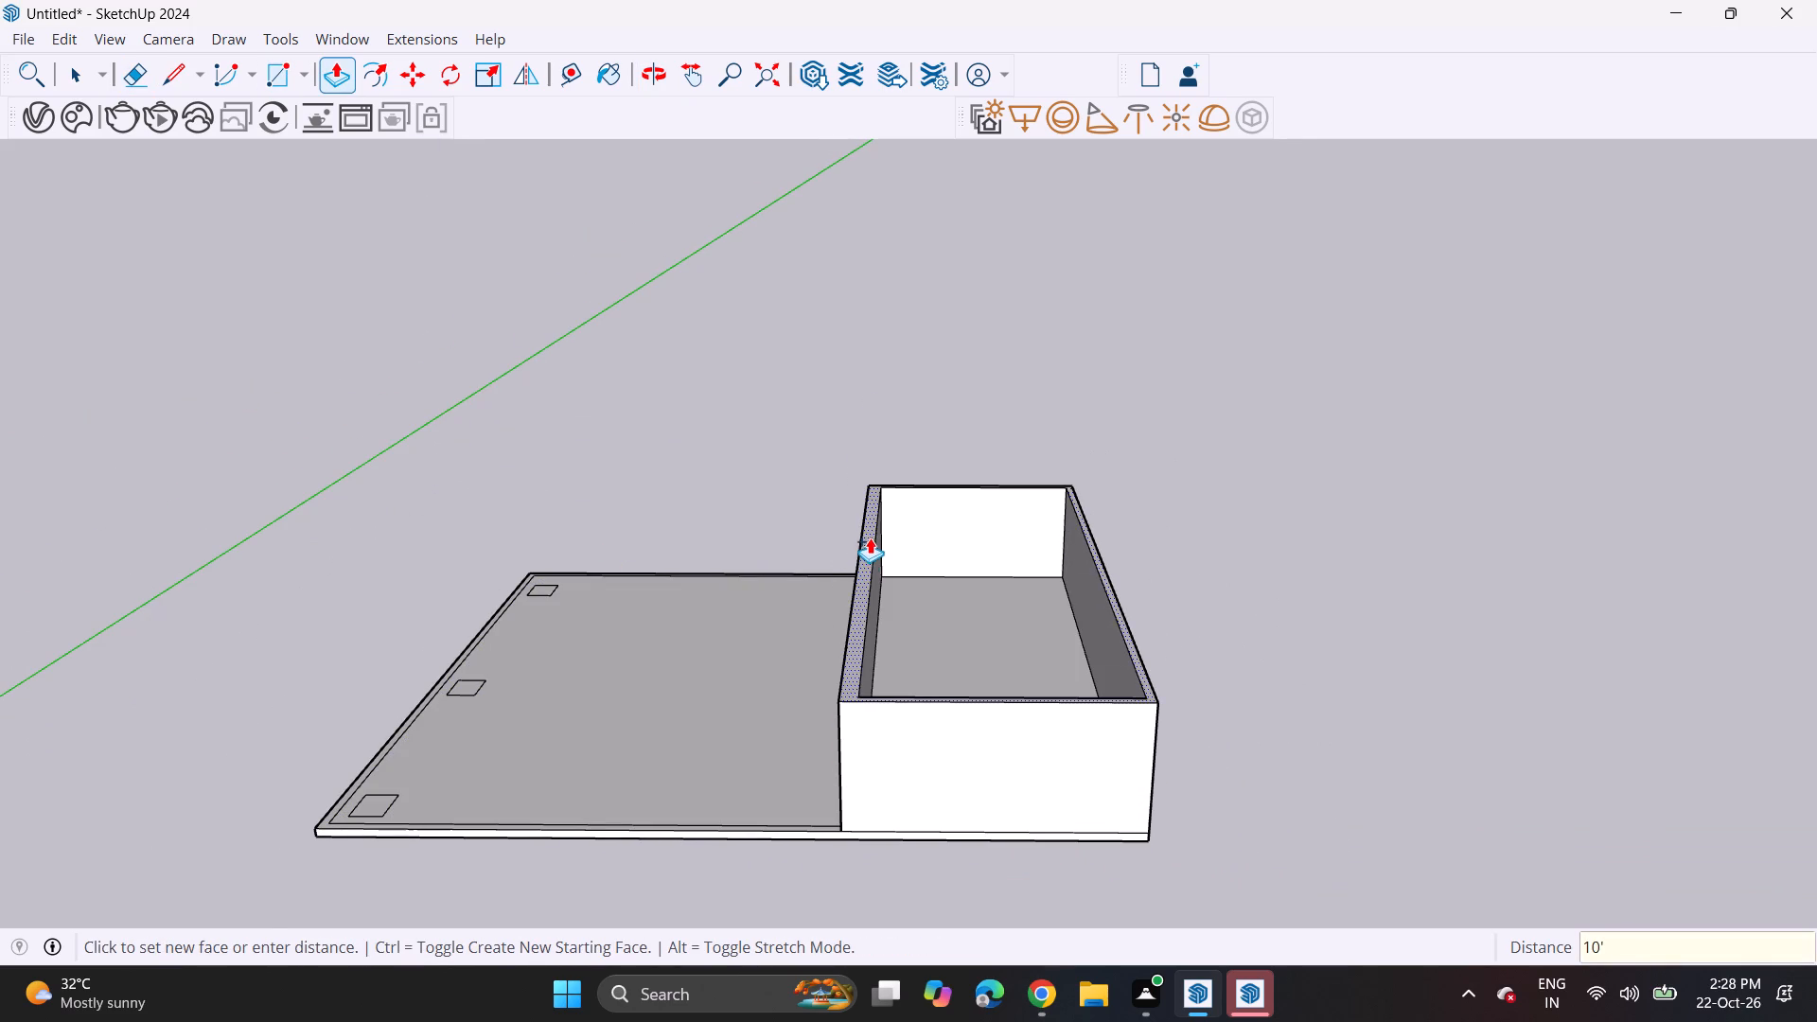
Push/pull the open slab's outer left side face inward by about 8' 7 1/2", using a new starting face.
{"action": "middle_click_drag", "start_coordinate": [833, 639], "coordinate": [803, 516]}
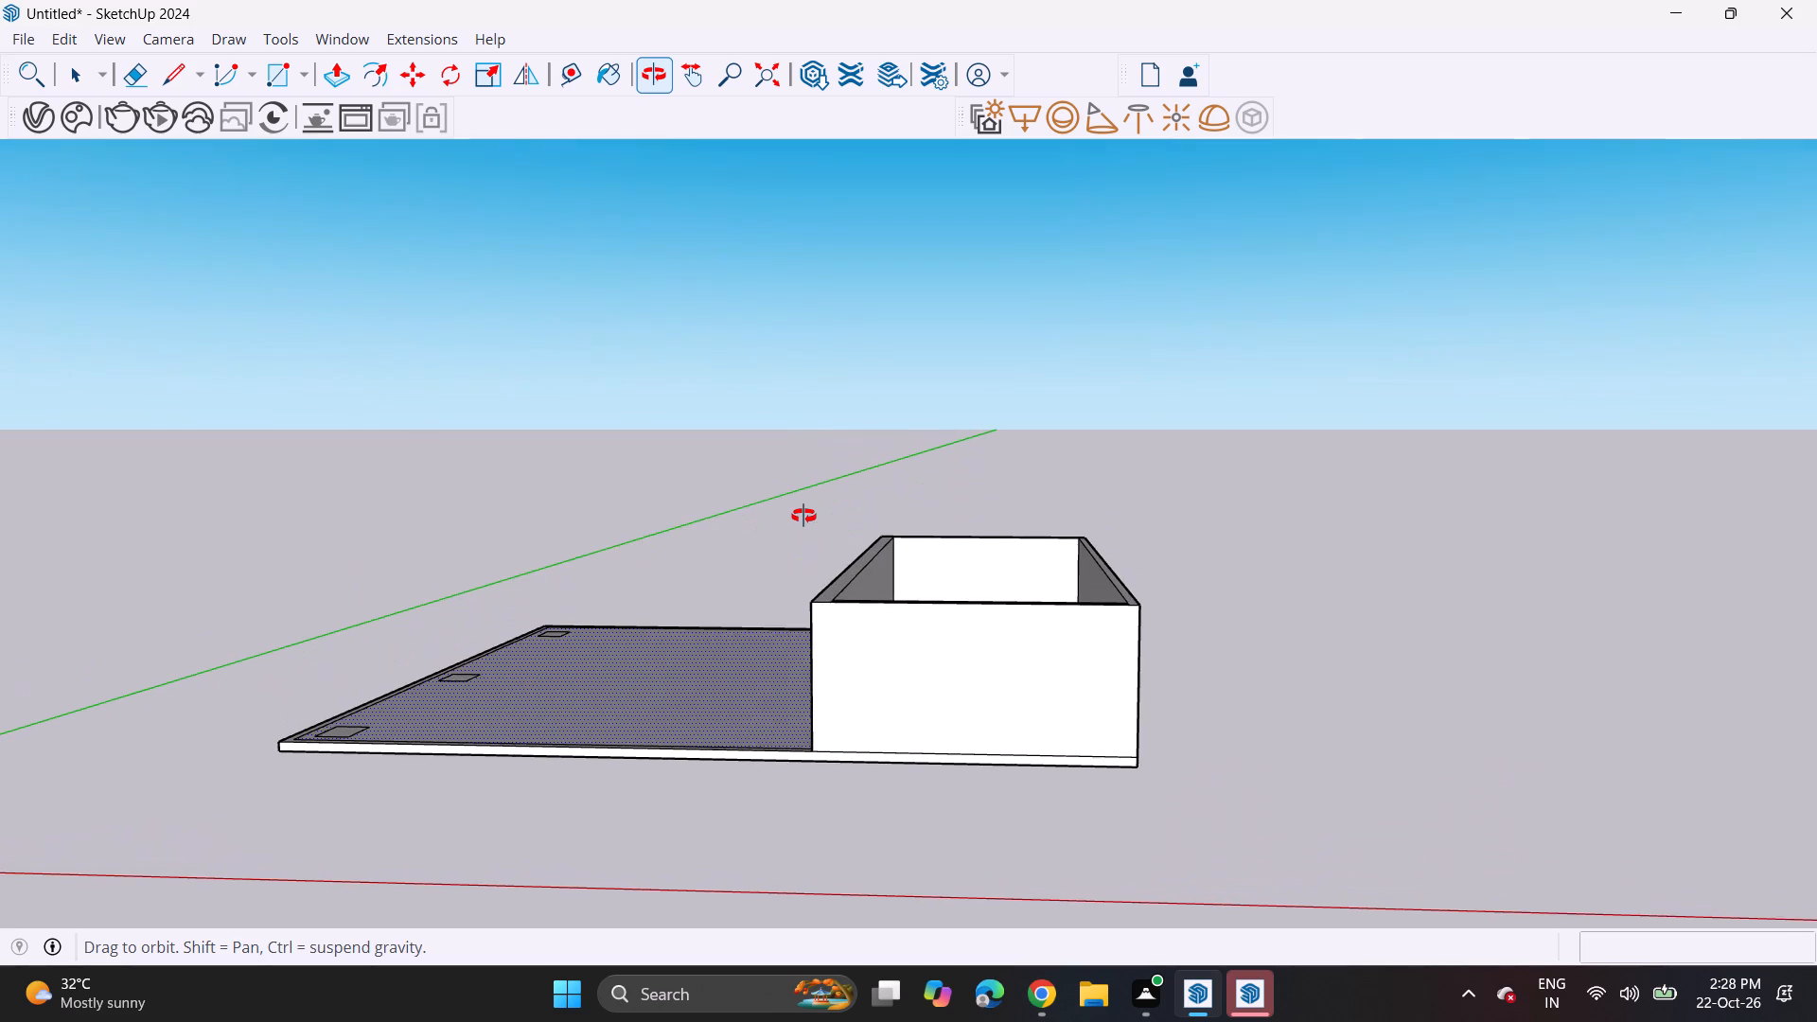
{"action": "middle_click_drag", "start_coordinate": [803, 516], "coordinate": [802, 518]}
{"action": "middle_click_drag", "start_coordinate": [430, 757], "coordinate": [638, 777]}
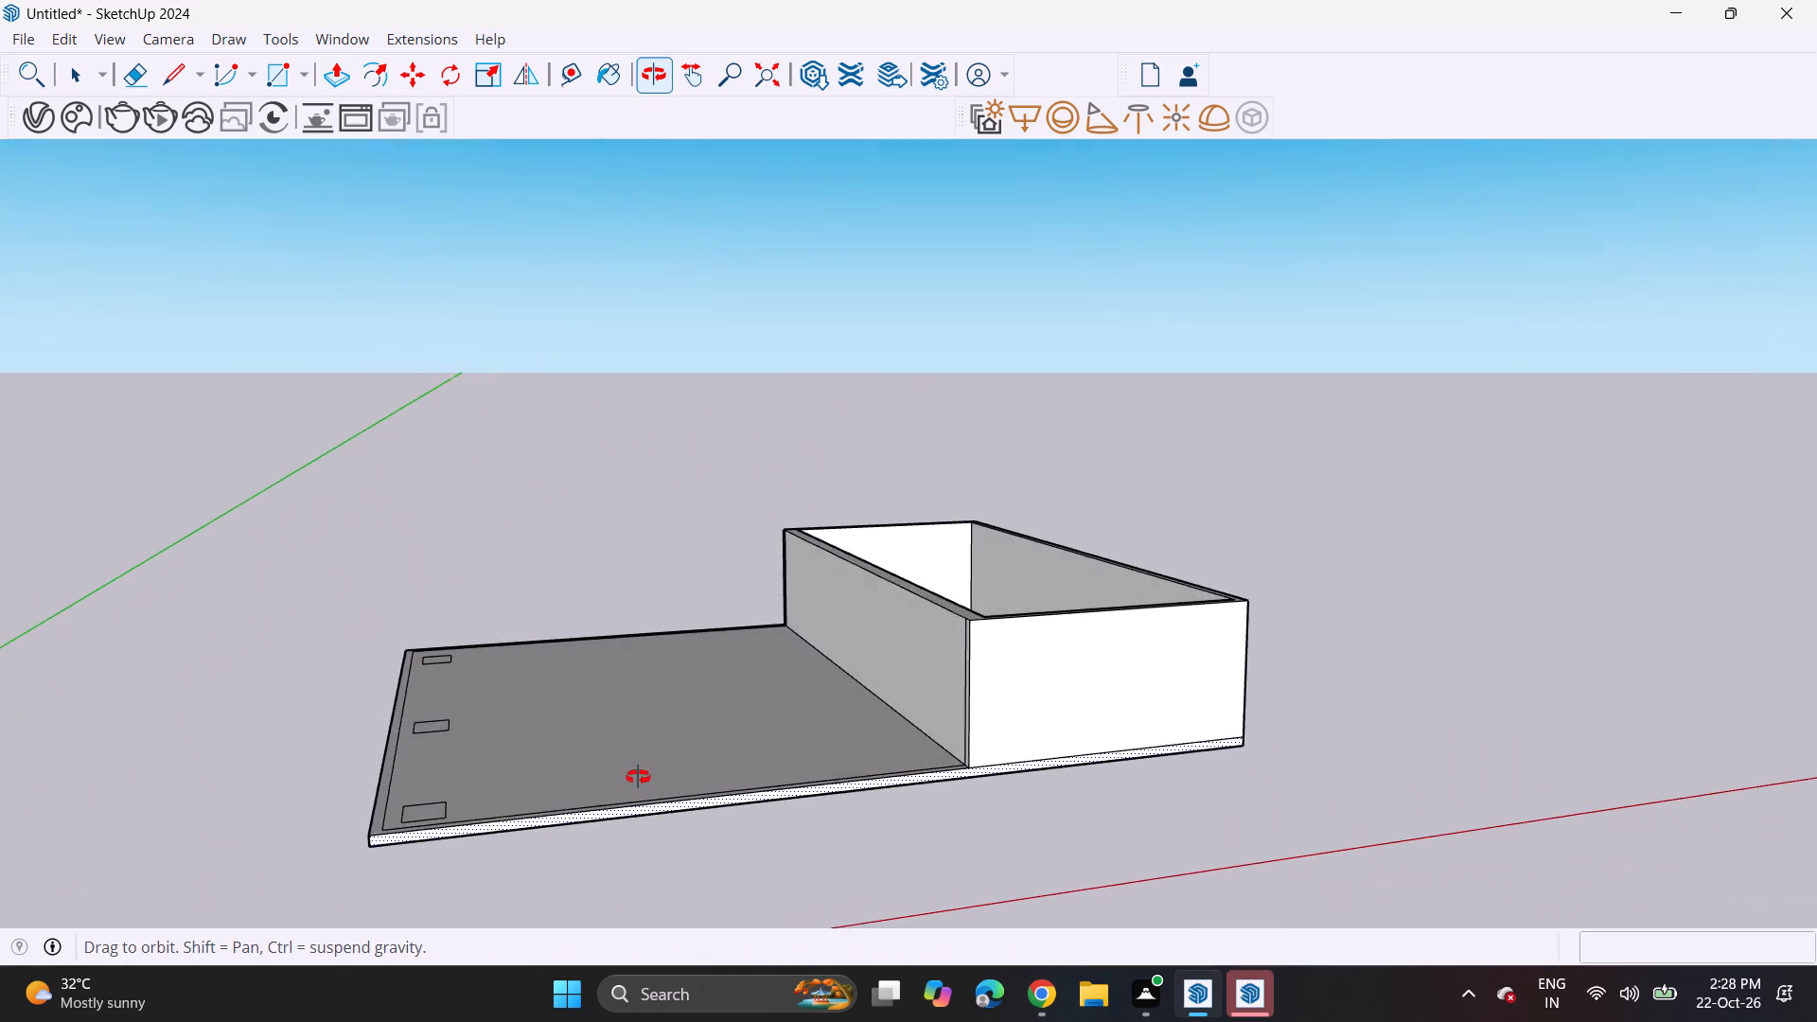
{"action": "middle_click_drag", "start_coordinate": [638, 777], "coordinate": [635, 802]}
{"action": "scroll", "coordinate": [350, 832], "scroll_direction": "up", "scroll_amount": 2}
{"action": "middle_click_drag", "start_coordinate": [378, 830], "coordinate": [573, 824]}
{"action": "left_click", "coordinate": [561, 833]}
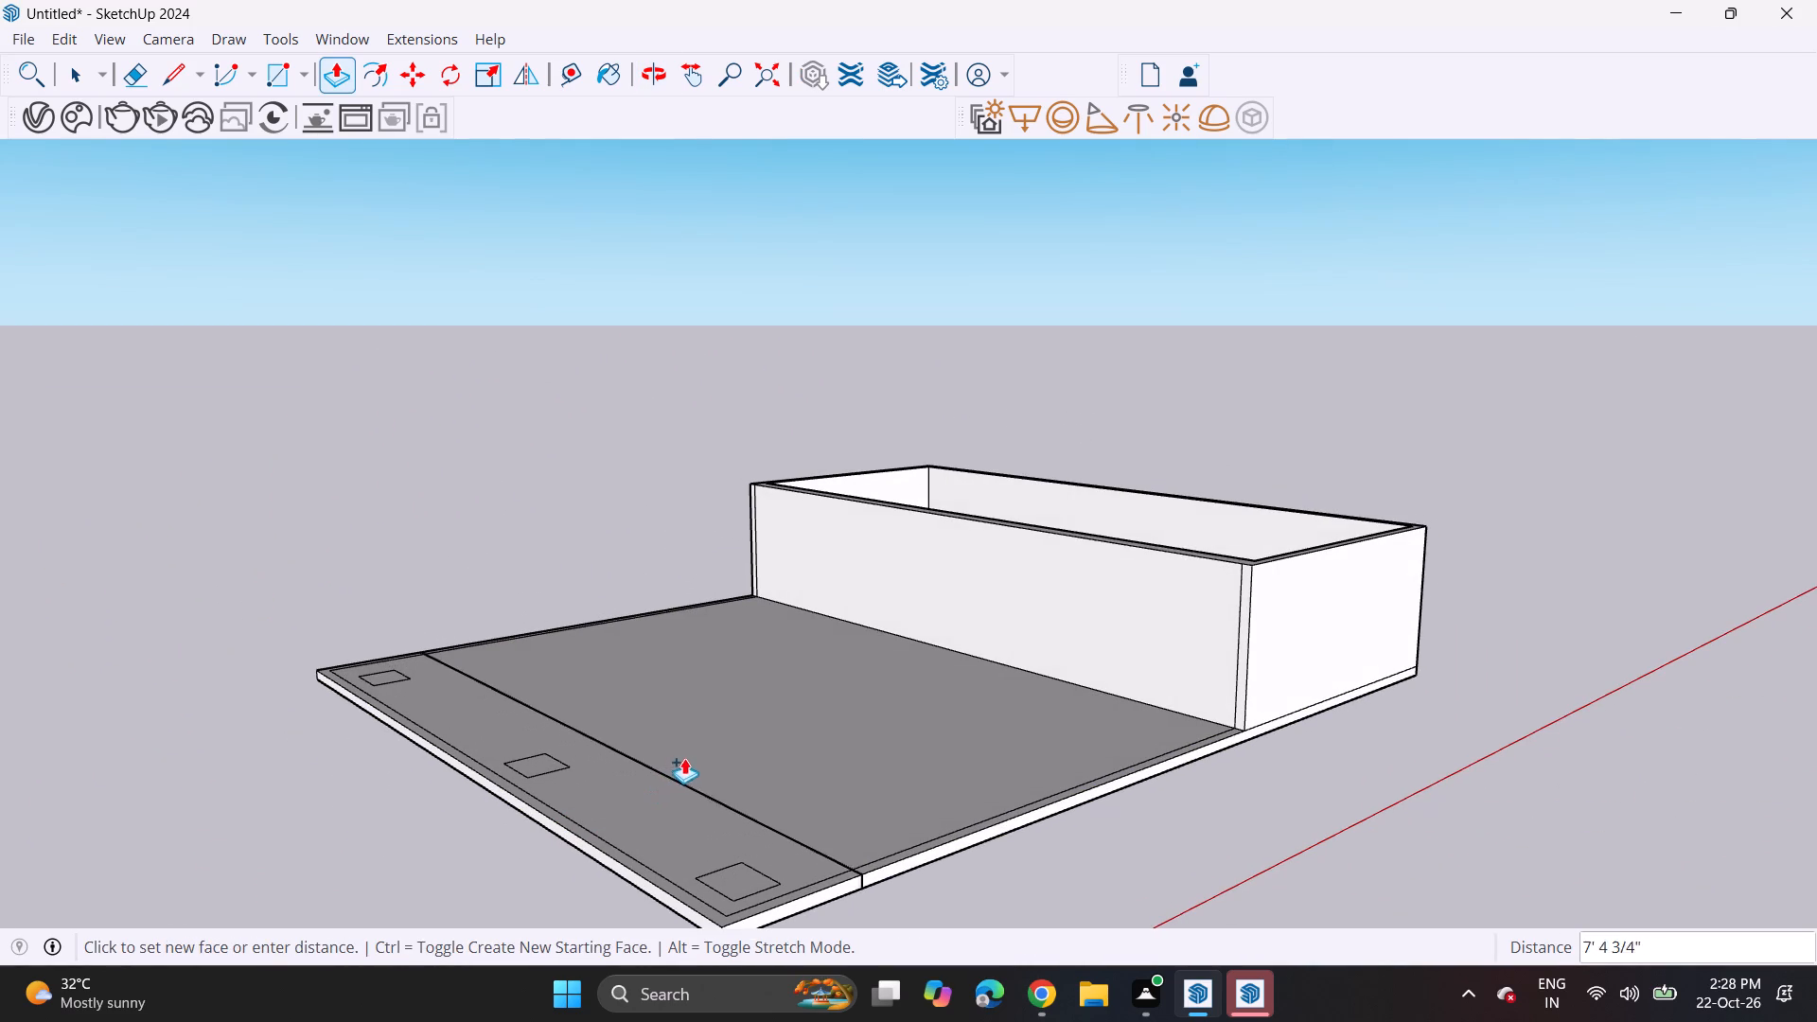
{"action": "left_click", "coordinate": [703, 747]}
Erase the cut-off strip along the slab's outer left side, including its three column footprints.
{"action": "middle_click_drag", "start_coordinate": [809, 768], "coordinate": [591, 756]}
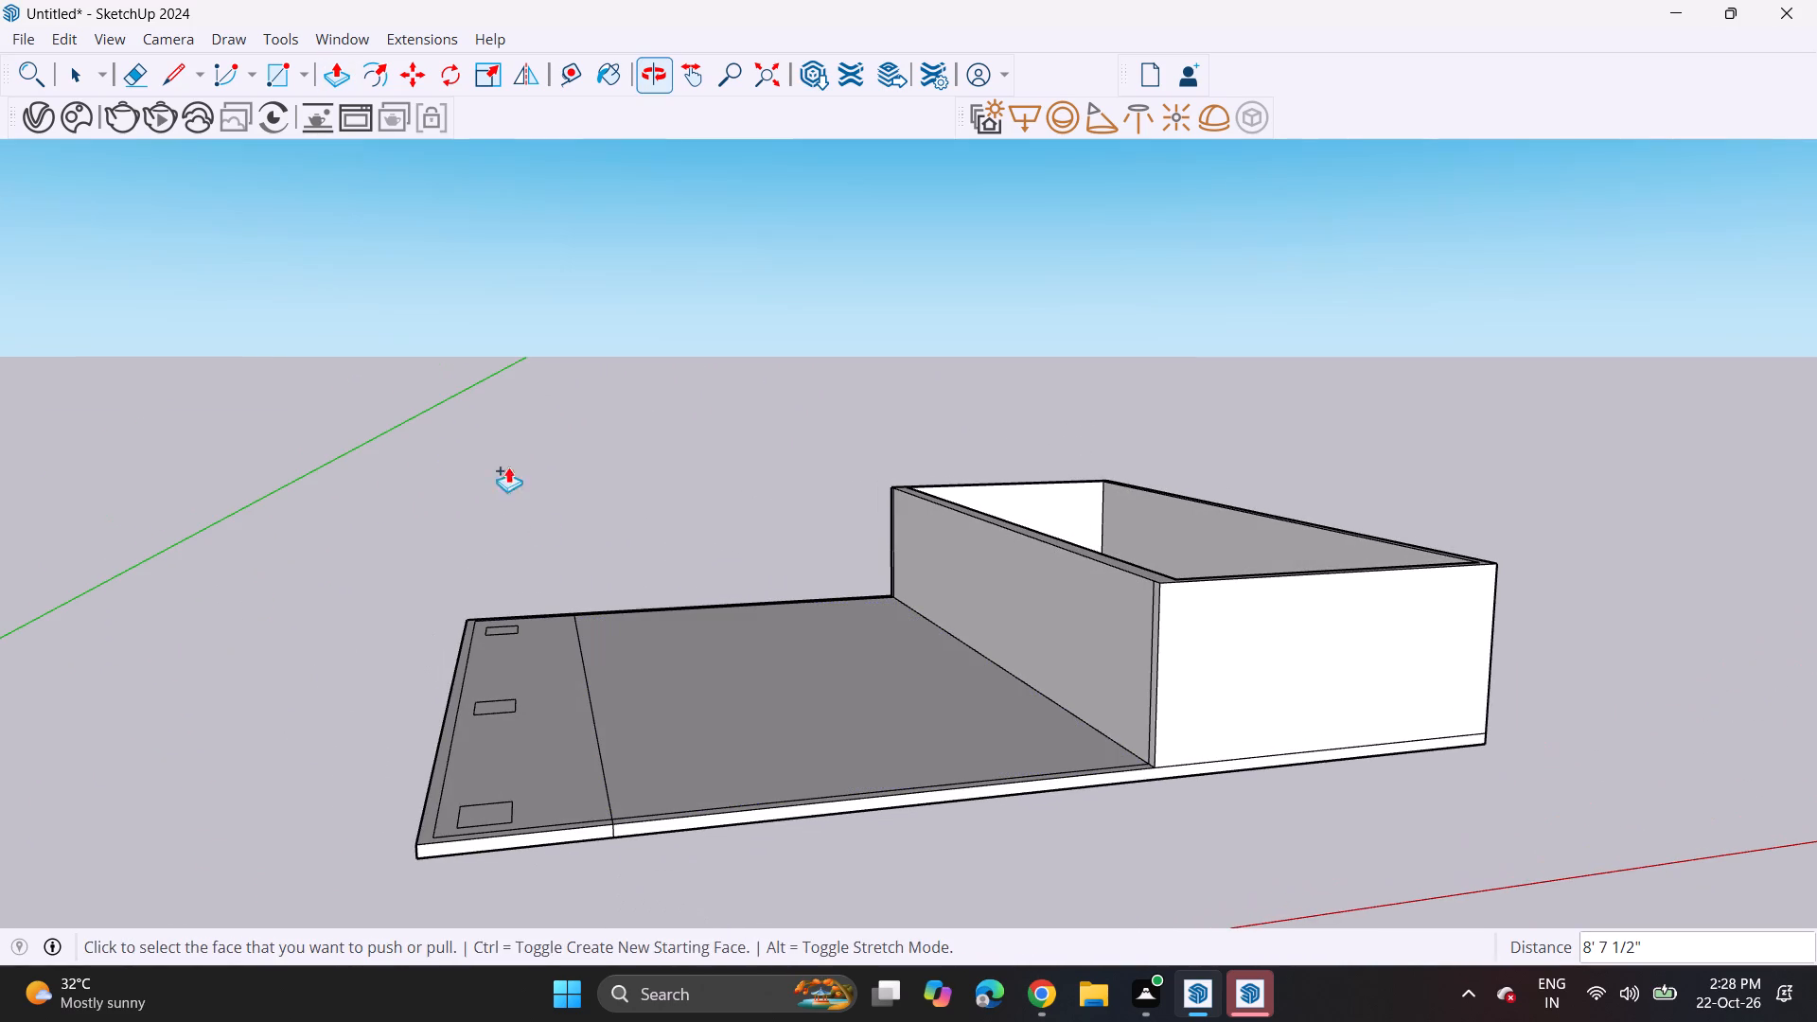
{"action": "left_click", "coordinate": [128, 81]}
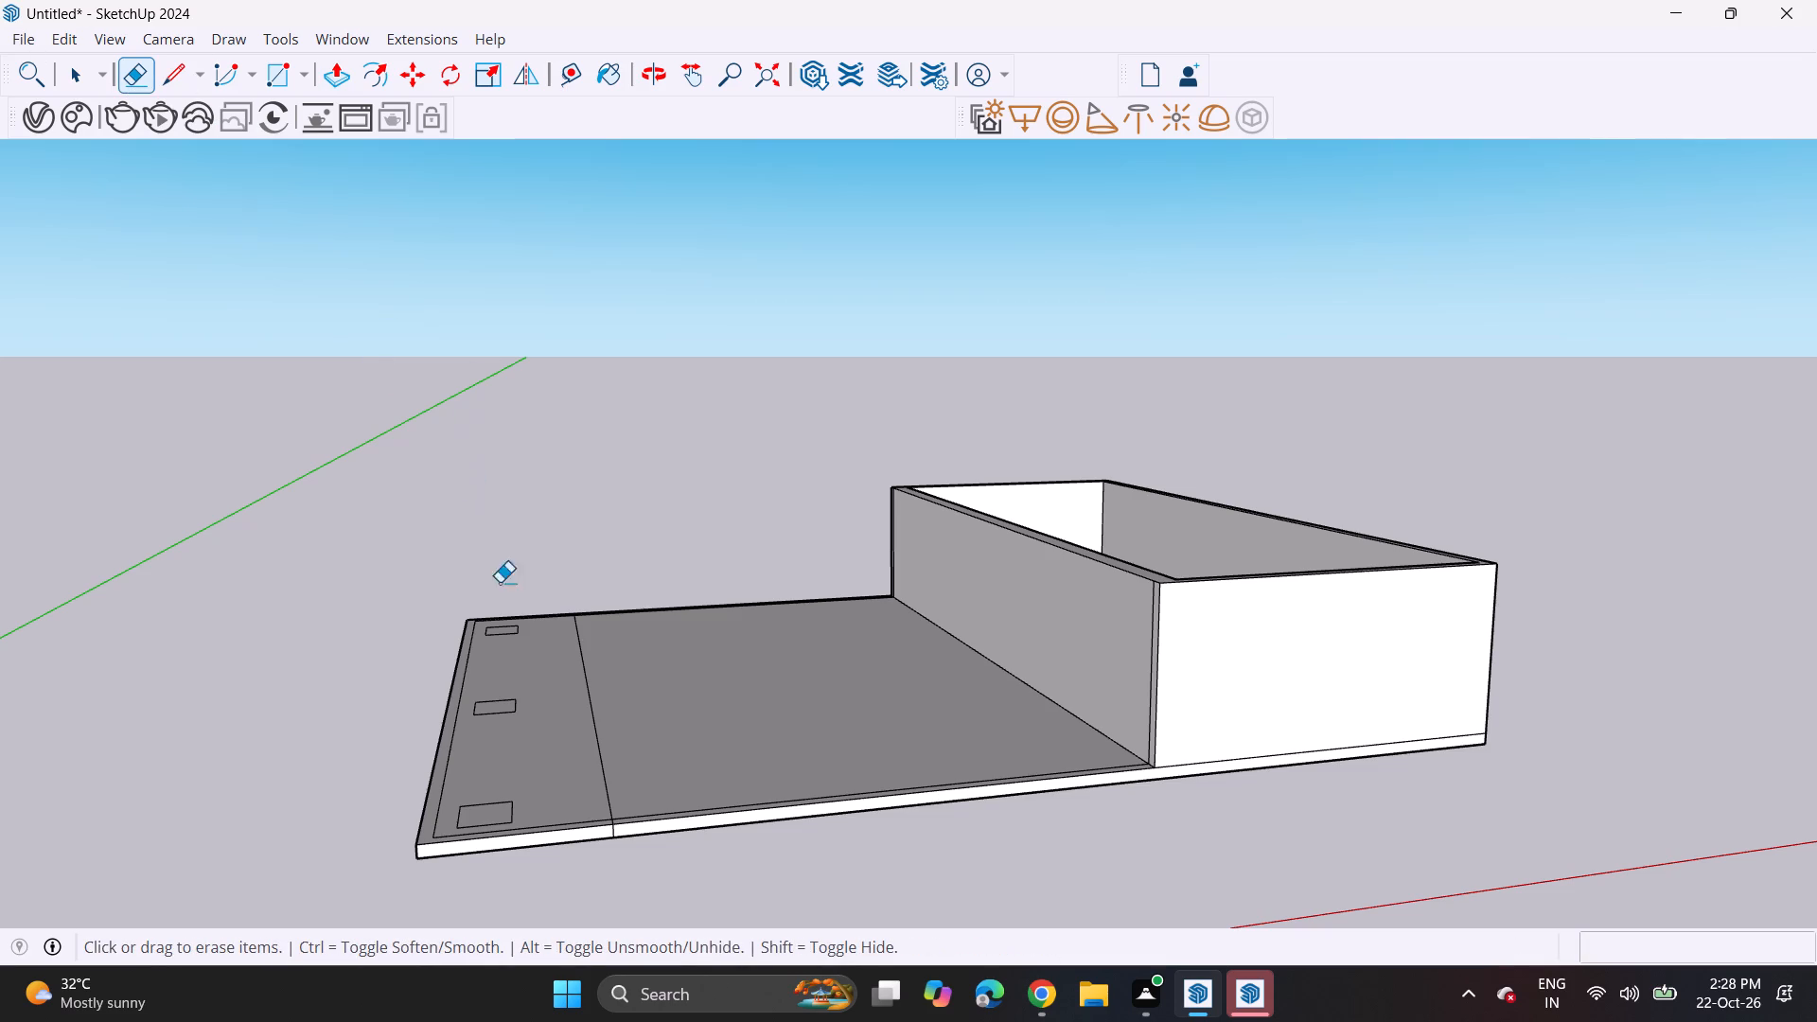
{"action": "left_click_drag", "start_coordinate": [504, 611], "coordinate": [487, 684]}
{"action": "left_click_drag", "start_coordinate": [497, 589], "coordinate": [509, 916]}
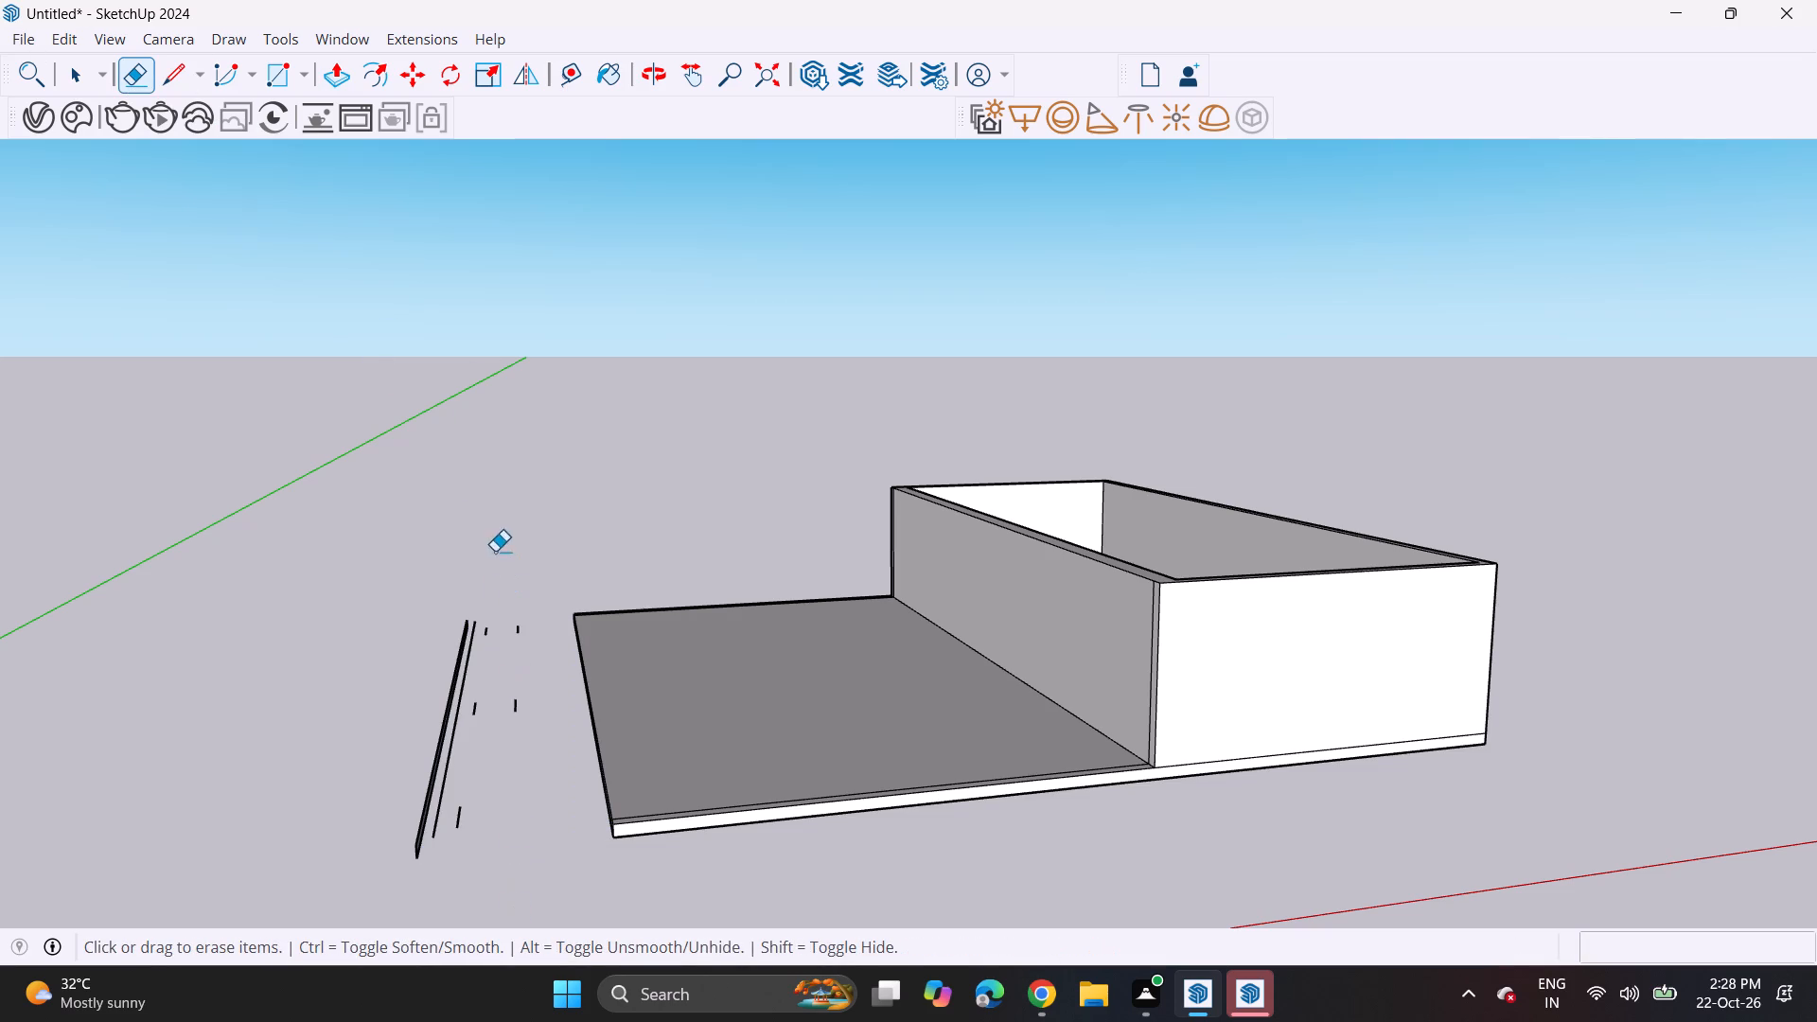
Erase all the loose edges left over from the removed strip and column footprints.
{"action": "left_click_drag", "start_coordinate": [495, 551], "coordinate": [496, 760]}
{"action": "left_click_drag", "start_coordinate": [495, 638], "coordinate": [503, 776]}
{"action": "left_click_drag", "start_coordinate": [502, 635], "coordinate": [455, 799]}
{"action": "left_click_drag", "start_coordinate": [484, 624], "coordinate": [450, 783]}
{"action": "left_click_drag", "start_coordinate": [504, 598], "coordinate": [468, 799]}
{"action": "left_click_drag", "start_coordinate": [487, 664], "coordinate": [508, 712]}
{"action": "left_click_drag", "start_coordinate": [511, 630], "coordinate": [497, 752]}
{"action": "left_click_drag", "start_coordinate": [509, 603], "coordinate": [505, 675]}
{"action": "left_click_drag", "start_coordinate": [507, 632], "coordinate": [524, 648]}
{"action": "left_click_drag", "start_coordinate": [518, 660], "coordinate": [508, 748]}
{"action": "left_click_drag", "start_coordinate": [510, 667], "coordinate": [526, 654]}
{"action": "left_click_drag", "start_coordinate": [523, 641], "coordinate": [525, 650]}
{"action": "left_click_drag", "start_coordinate": [517, 637], "coordinate": [515, 648]}
{"action": "left_click_drag", "start_coordinate": [514, 634], "coordinate": [479, 710]}
{"action": "left_click_drag", "start_coordinate": [483, 650], "coordinate": [442, 762]}
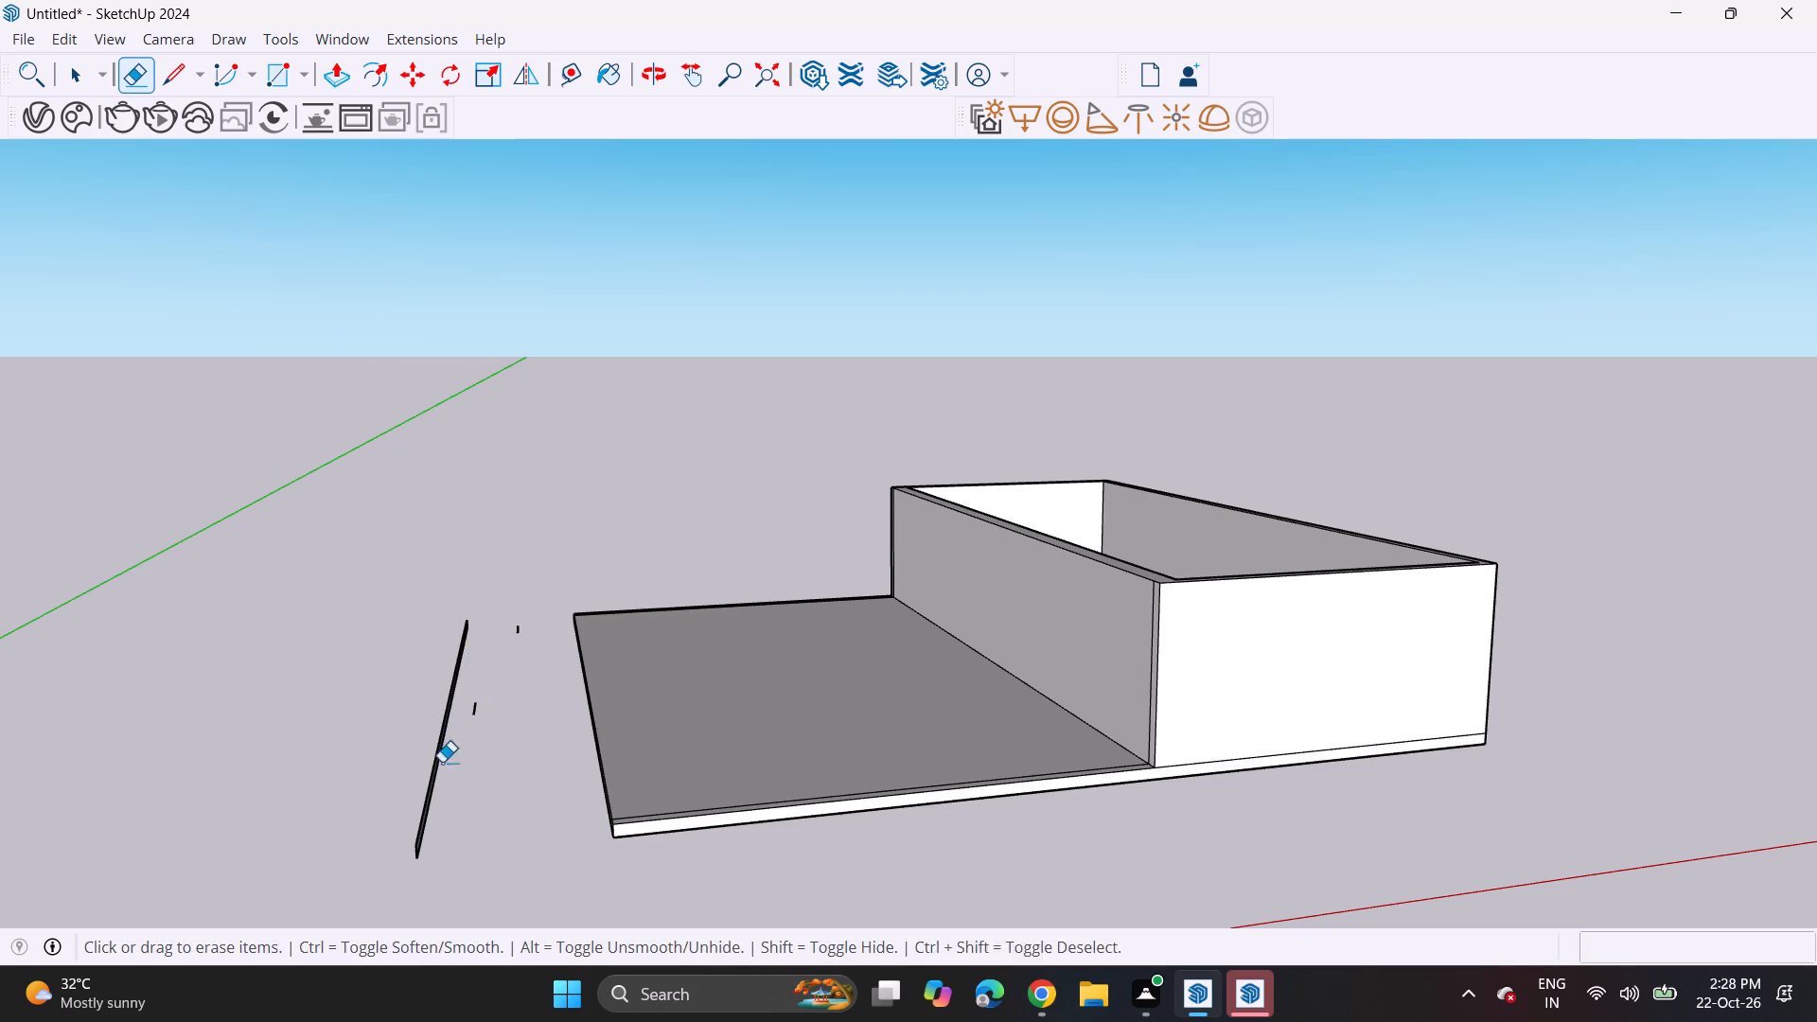
{"action": "left_click_drag", "start_coordinate": [442, 762], "coordinate": [447, 761]}
{"action": "left_click_drag", "start_coordinate": [482, 597], "coordinate": [436, 763]}
{"action": "left_click_drag", "start_coordinate": [456, 636], "coordinate": [446, 737]}
{"action": "left_click_drag", "start_coordinate": [492, 605], "coordinate": [465, 749]}
{"action": "left_click_drag", "start_coordinate": [498, 626], "coordinate": [486, 711]}
{"action": "left_click_drag", "start_coordinate": [436, 739], "coordinate": [437, 762]}
{"action": "left_click_drag", "start_coordinate": [471, 694], "coordinate": [473, 745]}
{"action": "left_click_drag", "start_coordinate": [481, 689], "coordinate": [475, 728]}
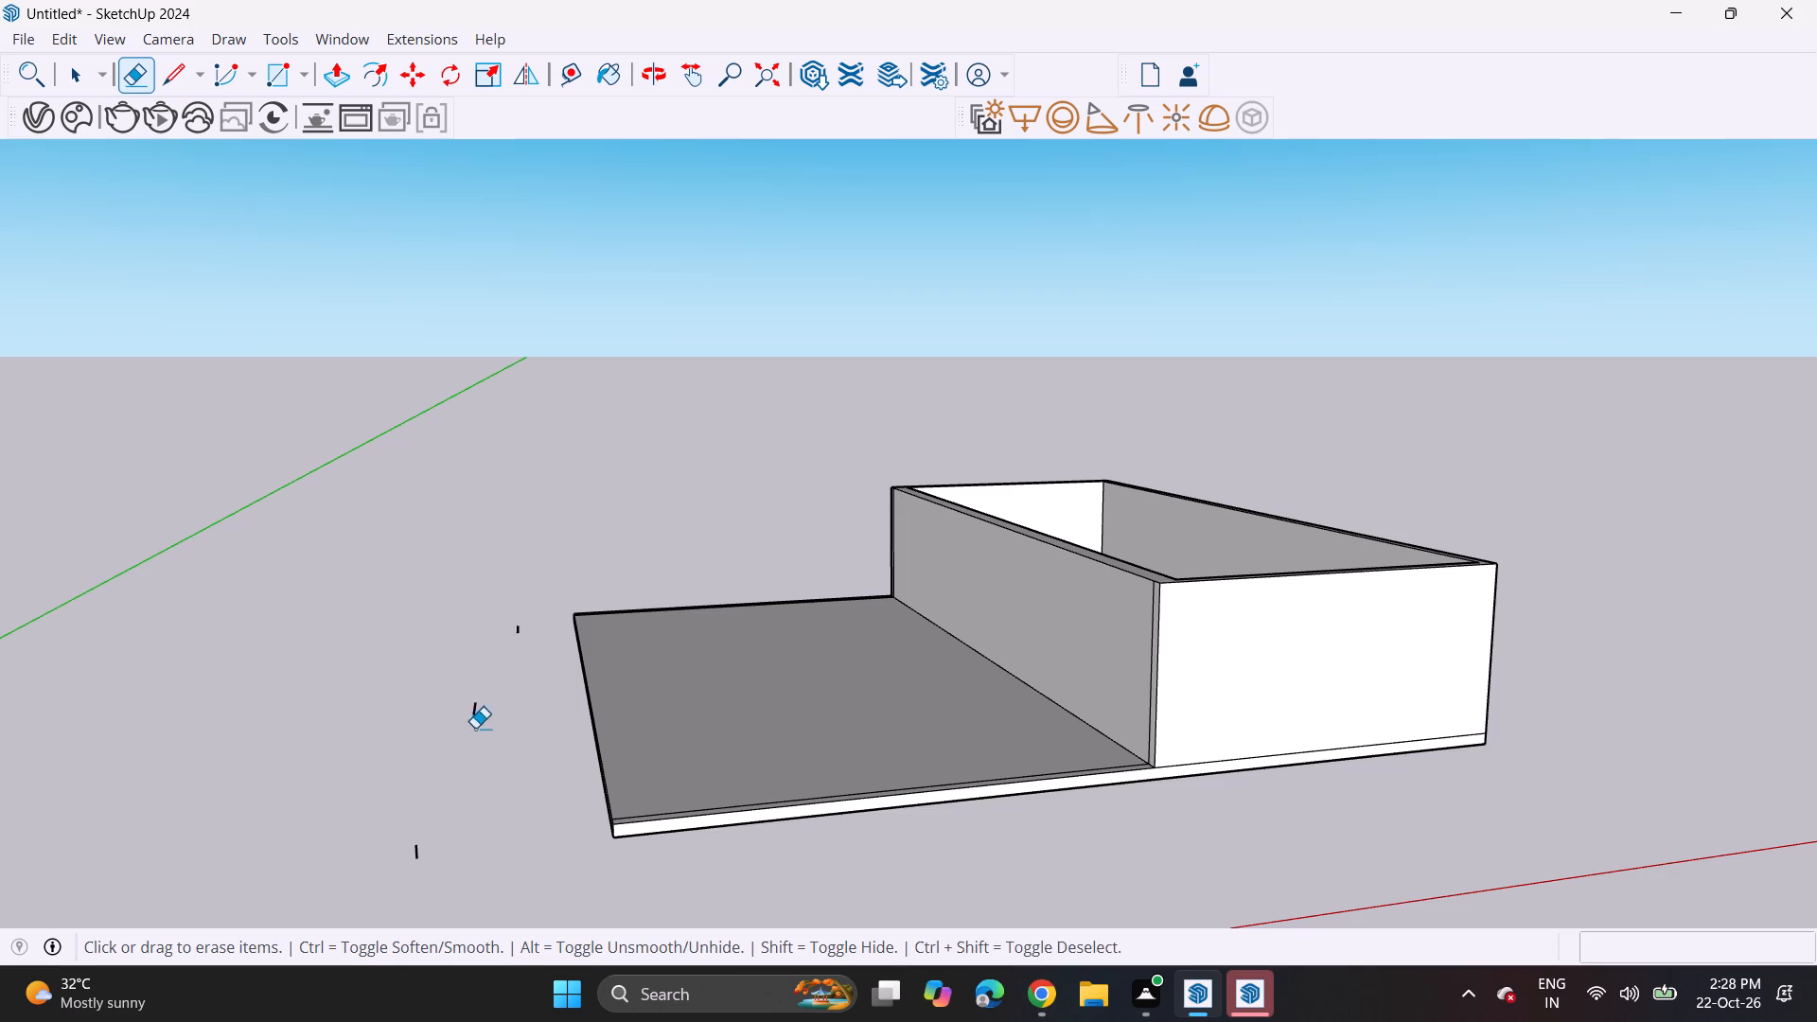
{"action": "left_click_drag", "start_coordinate": [475, 728], "coordinate": [473, 724]}
{"action": "left_click", "coordinate": [487, 688]}
{"action": "left_click_drag", "start_coordinate": [503, 663], "coordinate": [523, 628]}
{"action": "left_click_drag", "start_coordinate": [523, 627], "coordinate": [504, 661]}
{"action": "left_click_drag", "start_coordinate": [469, 742], "coordinate": [444, 857]}
{"action": "left_click_drag", "start_coordinate": [420, 863], "coordinate": [412, 860]}
{"action": "left_click_drag", "start_coordinate": [412, 860], "coordinate": [410, 860]}
Draw a rectangular column footprint about 1' 6" by 1' 11" on the open slab near its outer front corner.
{"action": "middle_click_drag", "start_coordinate": [508, 792], "coordinate": [900, 771]}
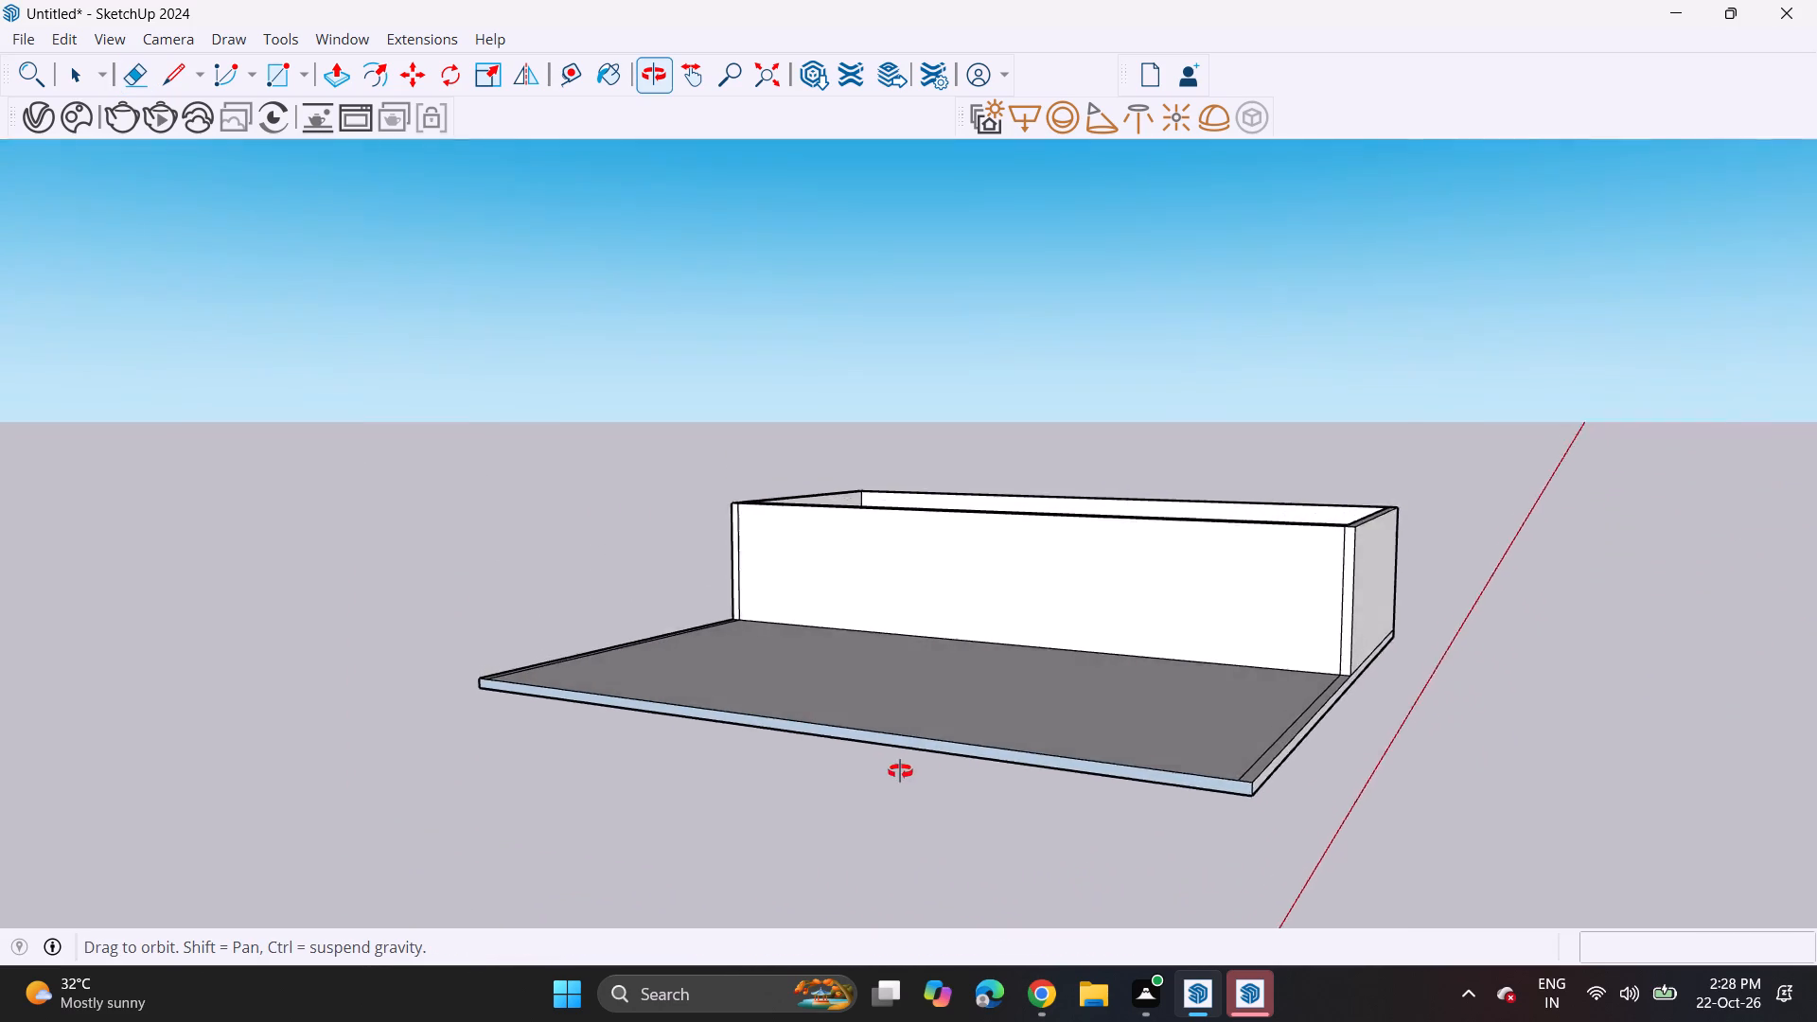
{"action": "middle_click_drag", "start_coordinate": [900, 771], "coordinate": [380, 879]}
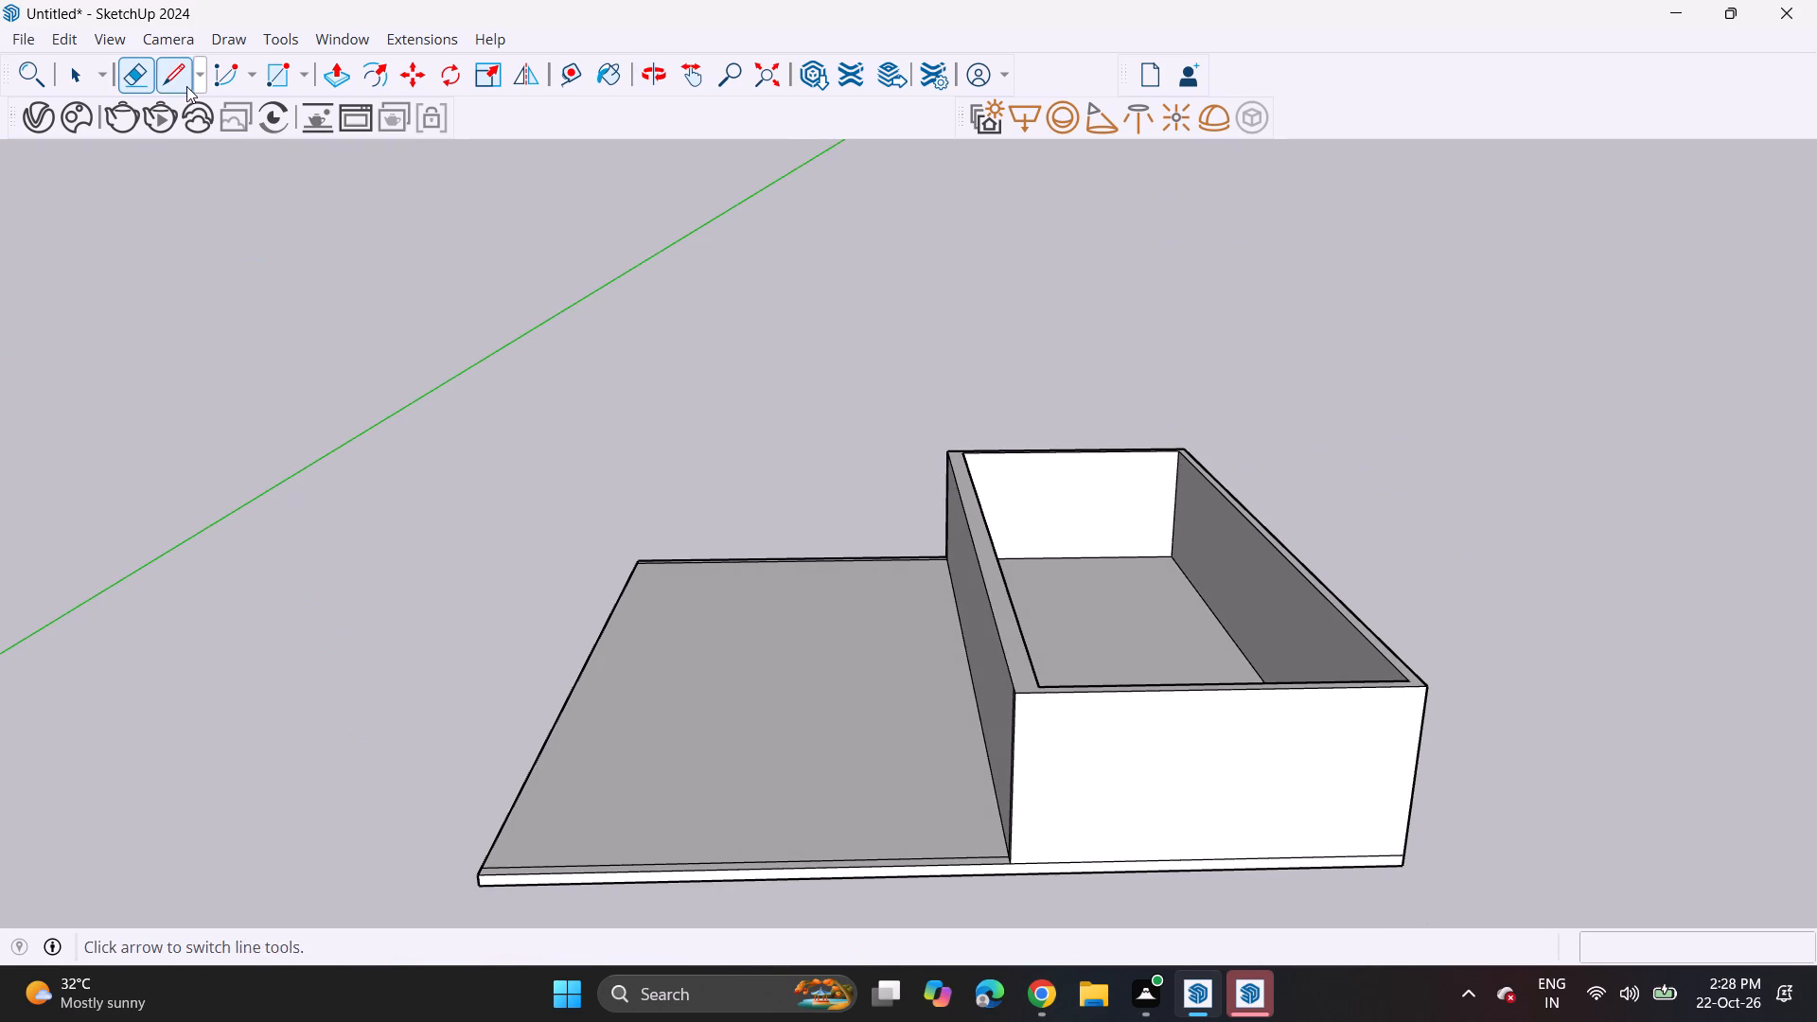
{"action": "left_click", "coordinate": [262, 63]}
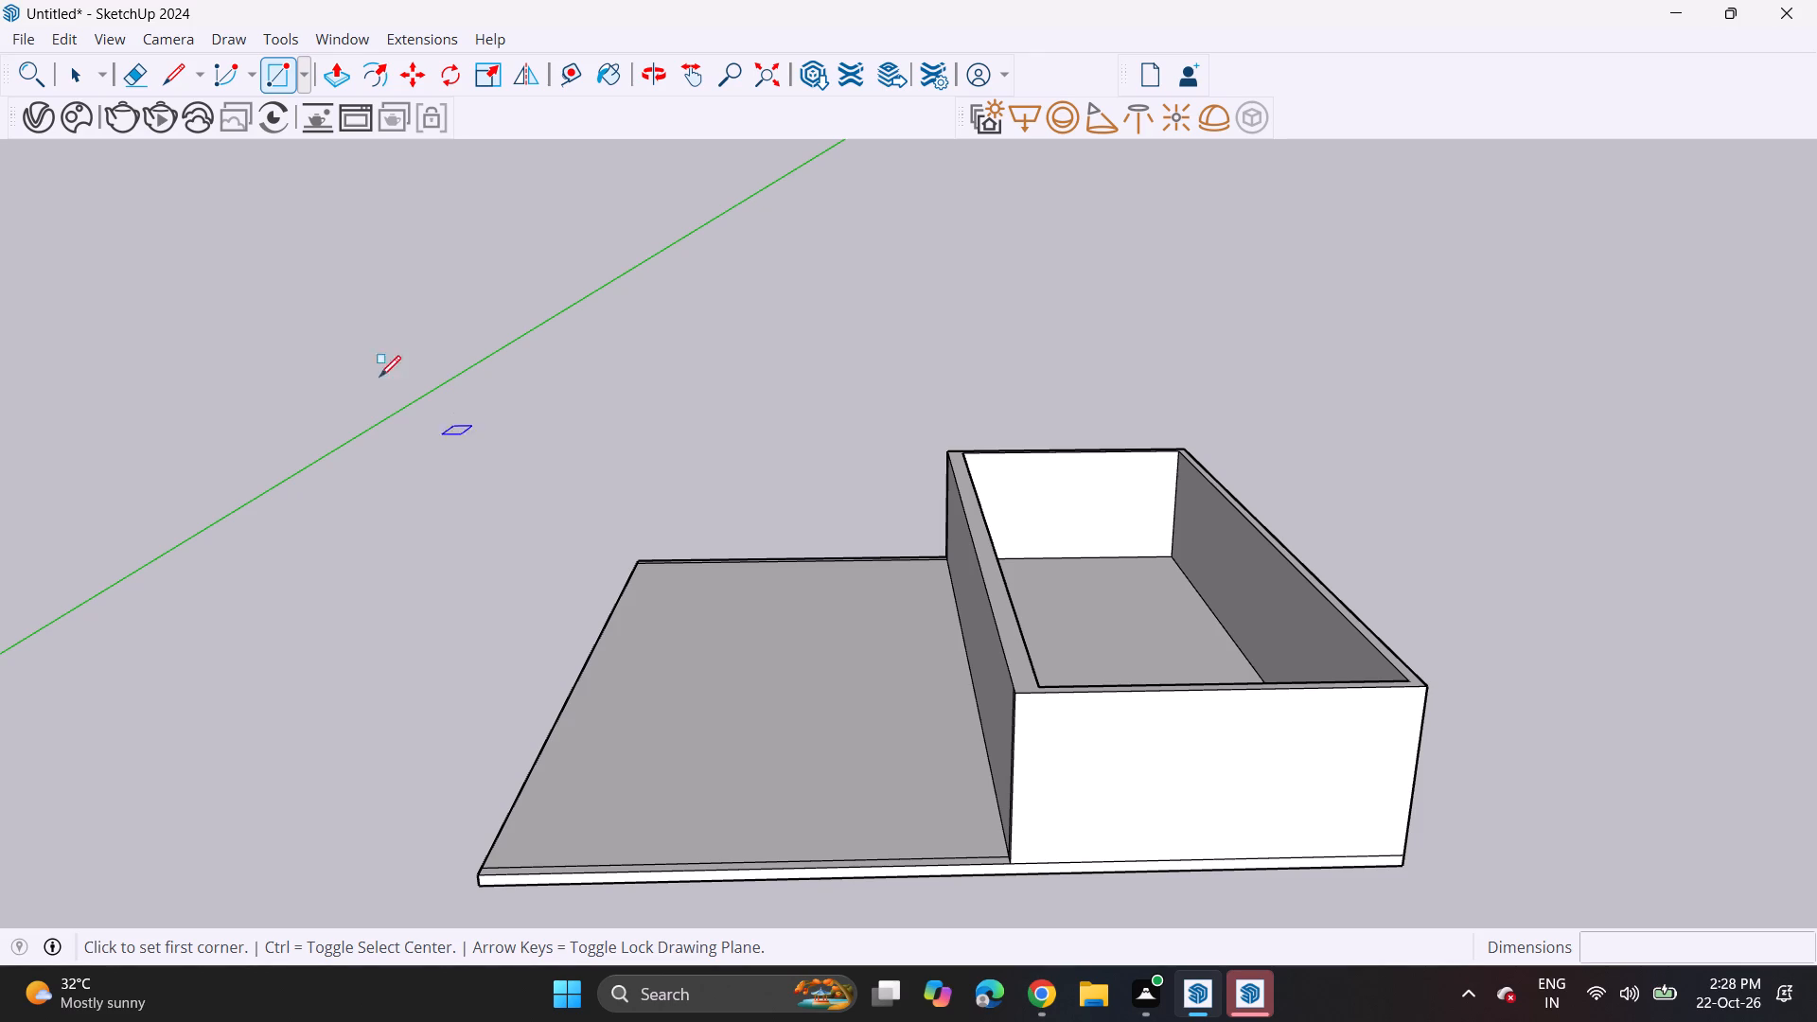
{"action": "scroll", "coordinate": [522, 773], "scroll_direction": "up", "scroll_amount": 2}
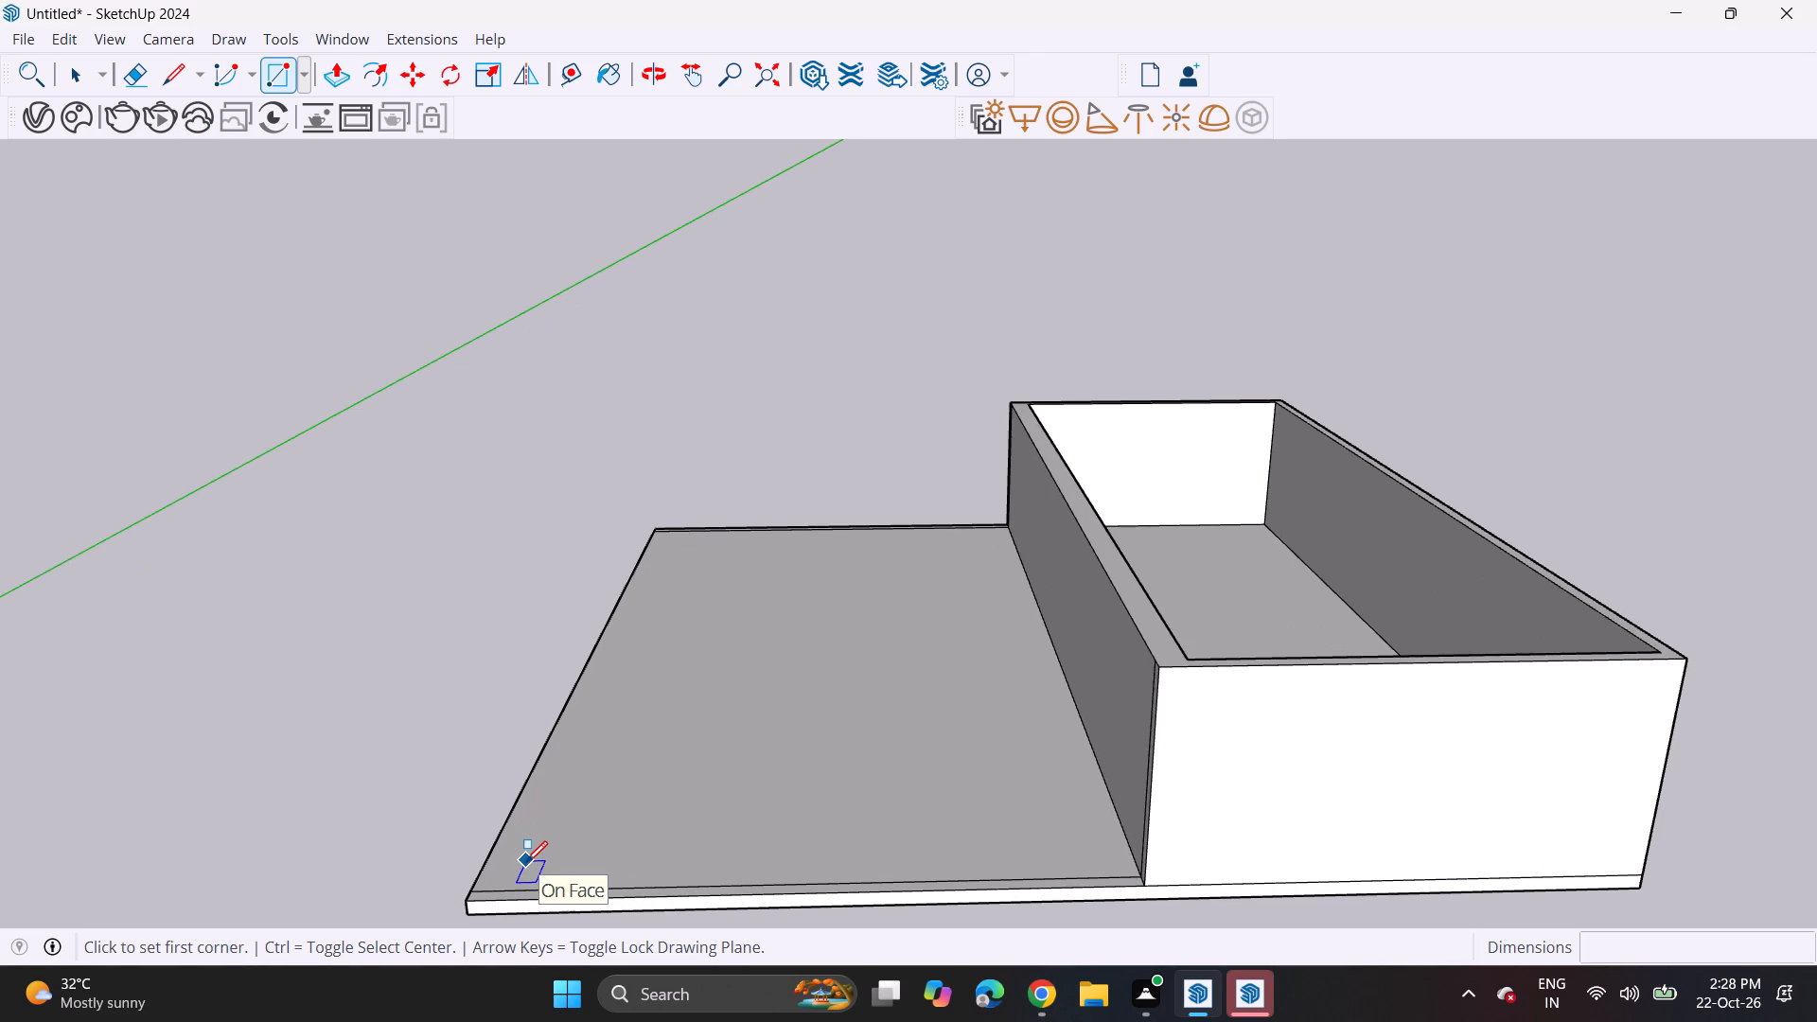
{"action": "scroll", "coordinate": [520, 879], "scroll_direction": "up", "scroll_amount": 4}
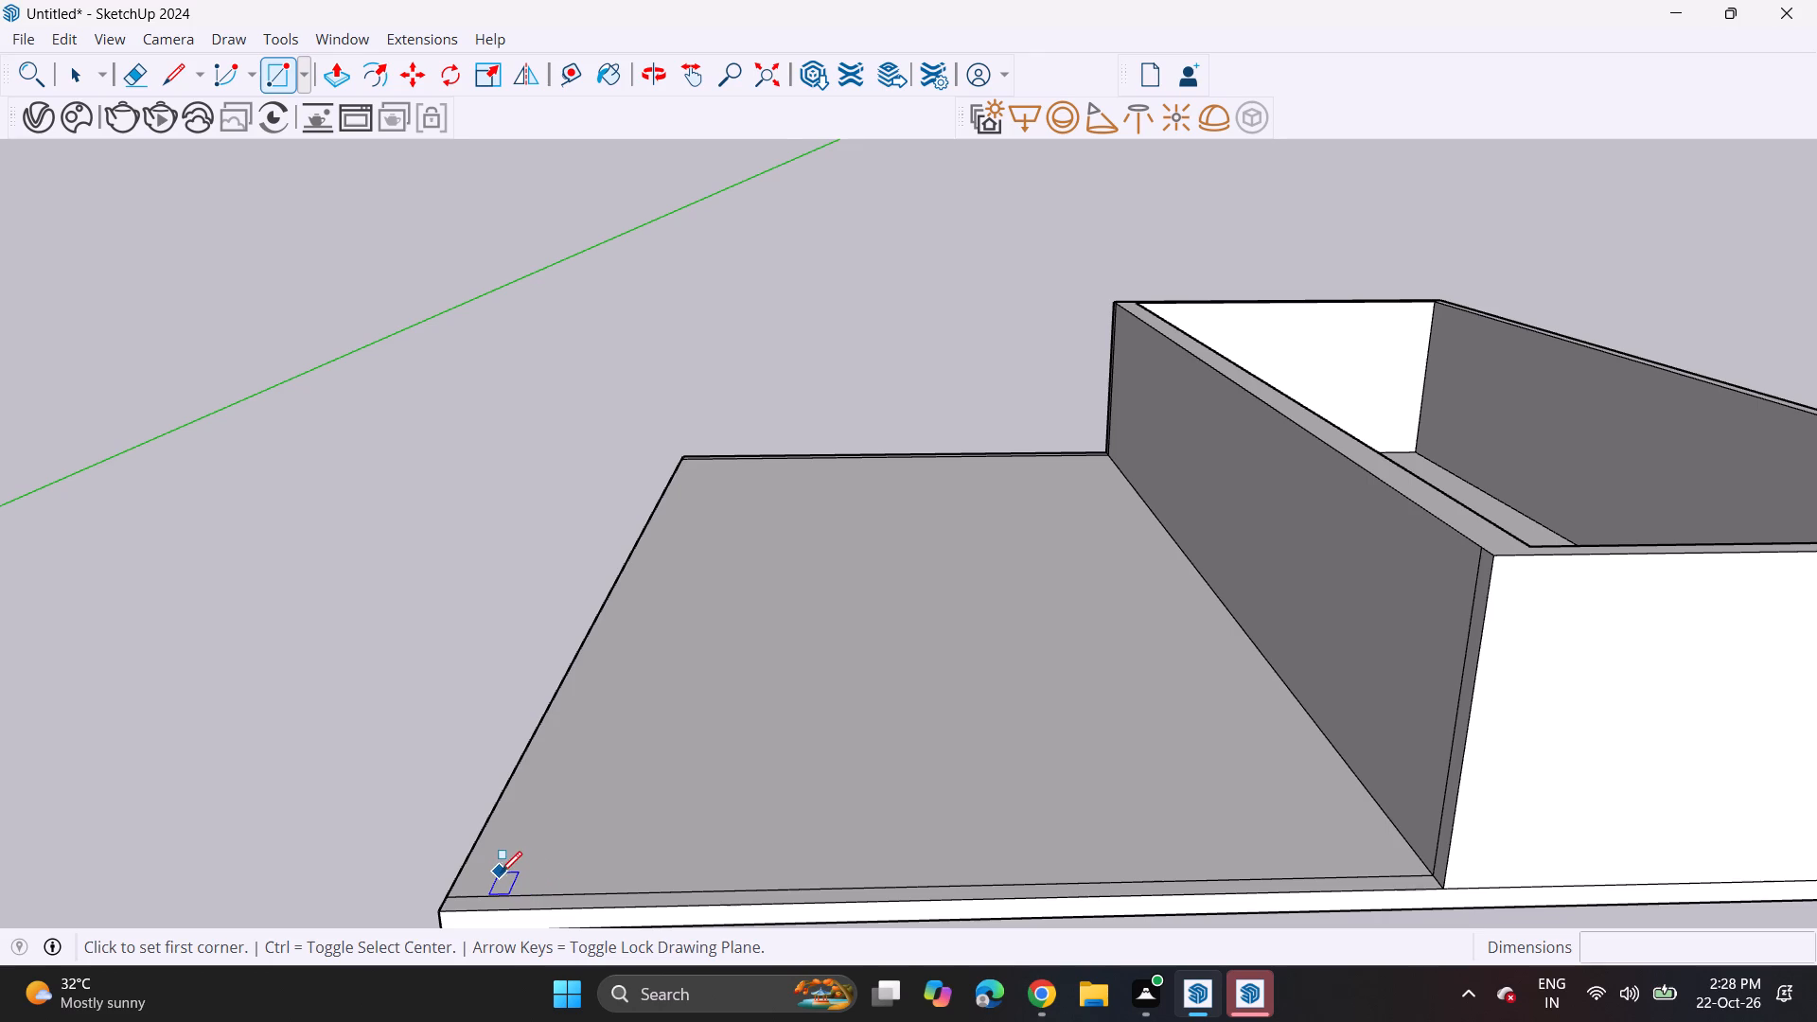
{"action": "left_click", "coordinate": [501, 872]}
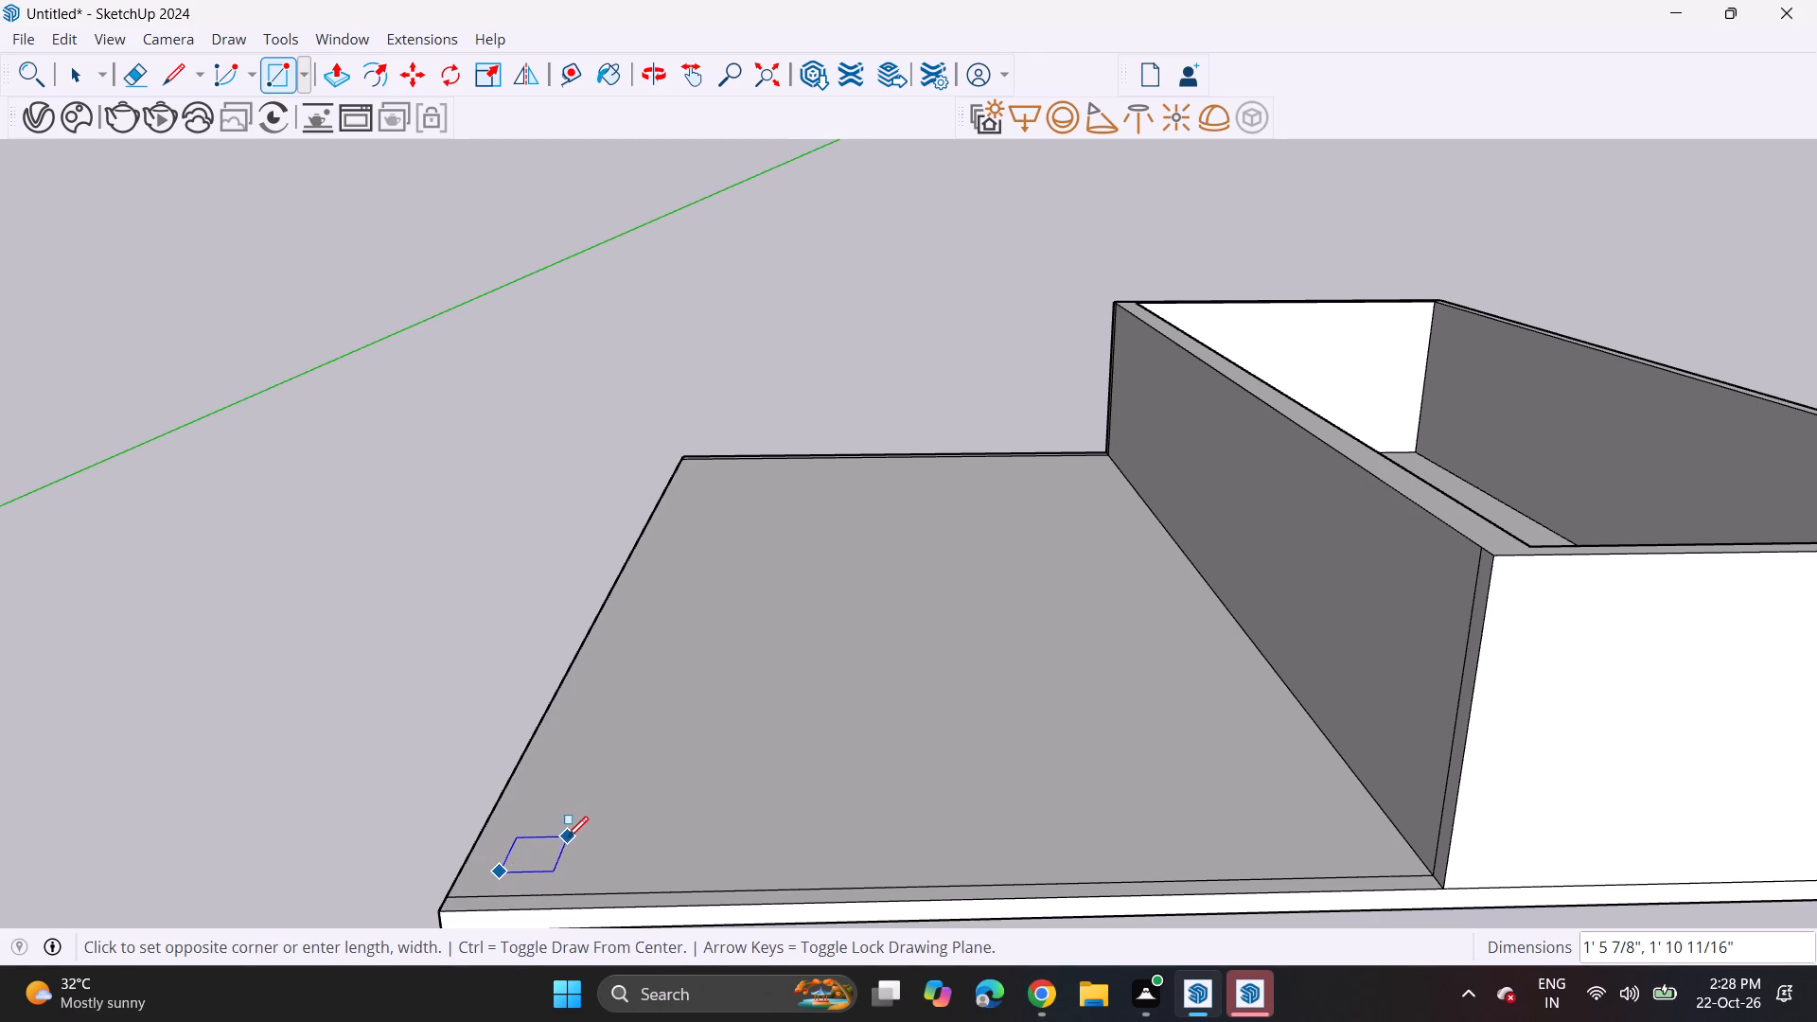
{"action": "left_click", "coordinate": [567, 837]}
Copy the column footprint along the slab's outer edge to about 17' 3", then copy that one about 24' 2" further to the back corner.
{"action": "key", "text": "space"}
{"action": "double_click", "coordinate": [537, 860]}
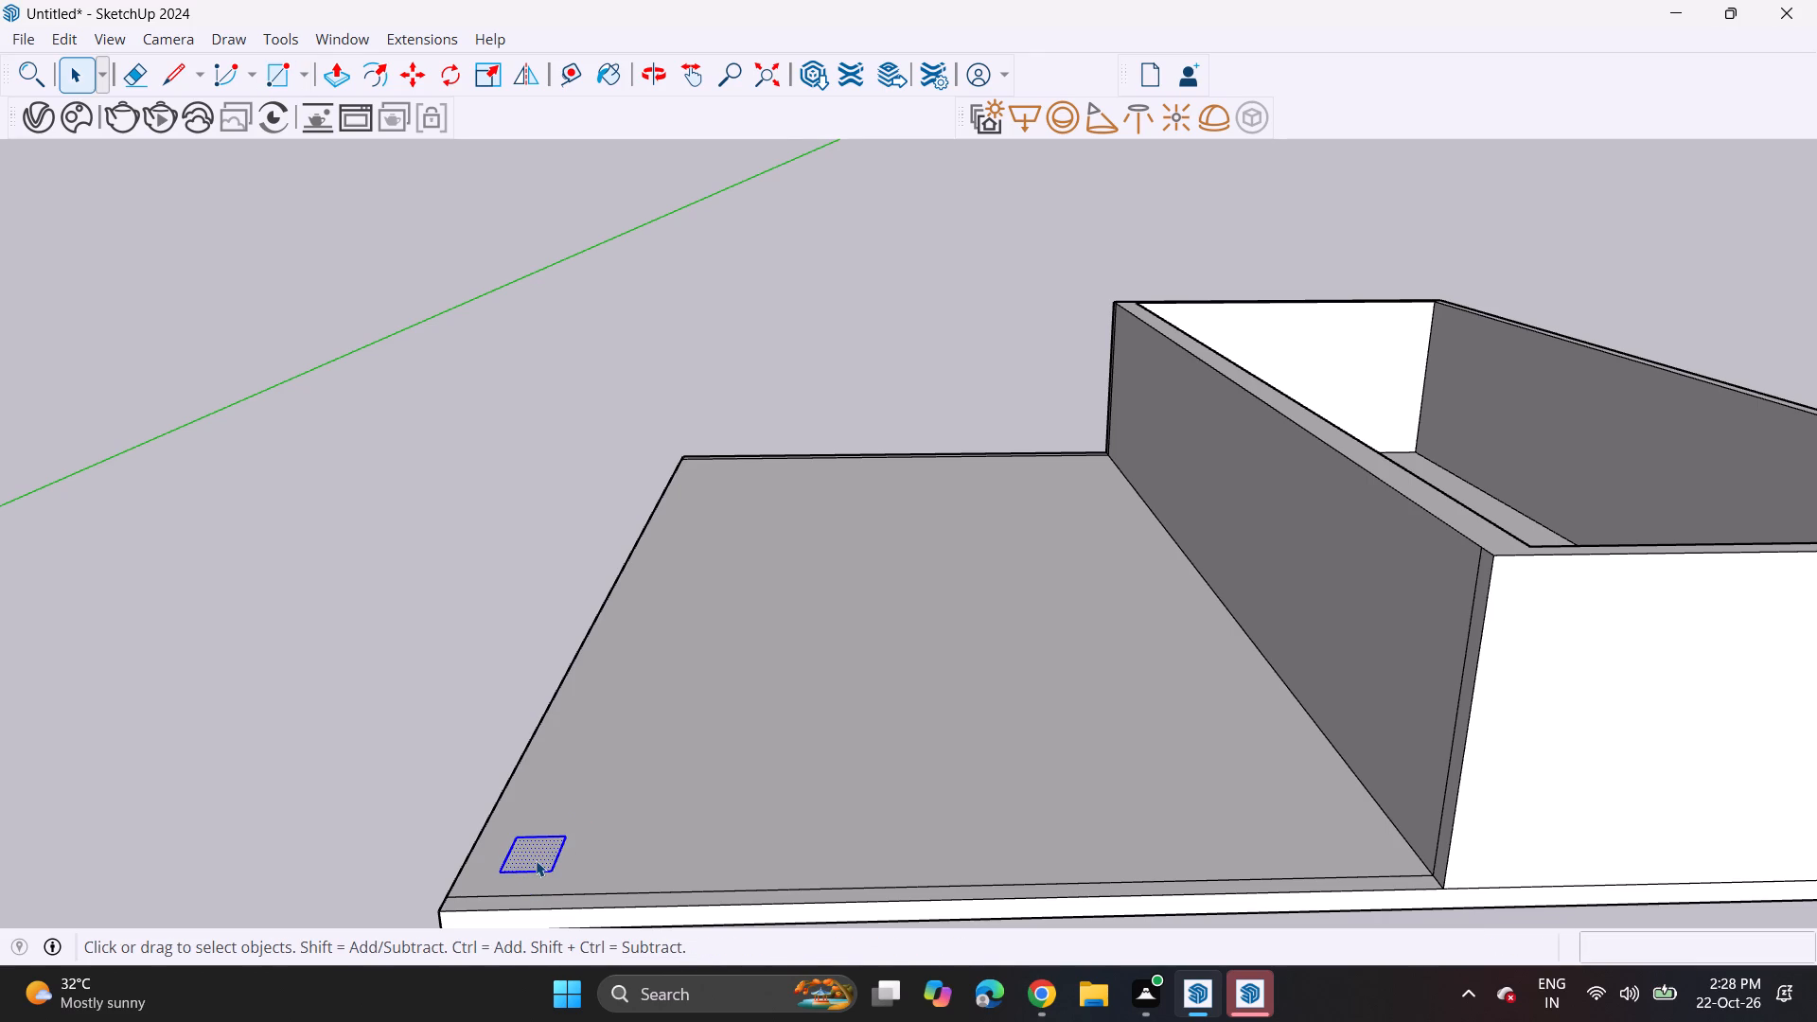
{"action": "key", "text": "m"}
{"action": "left_click", "coordinate": [503, 878]}
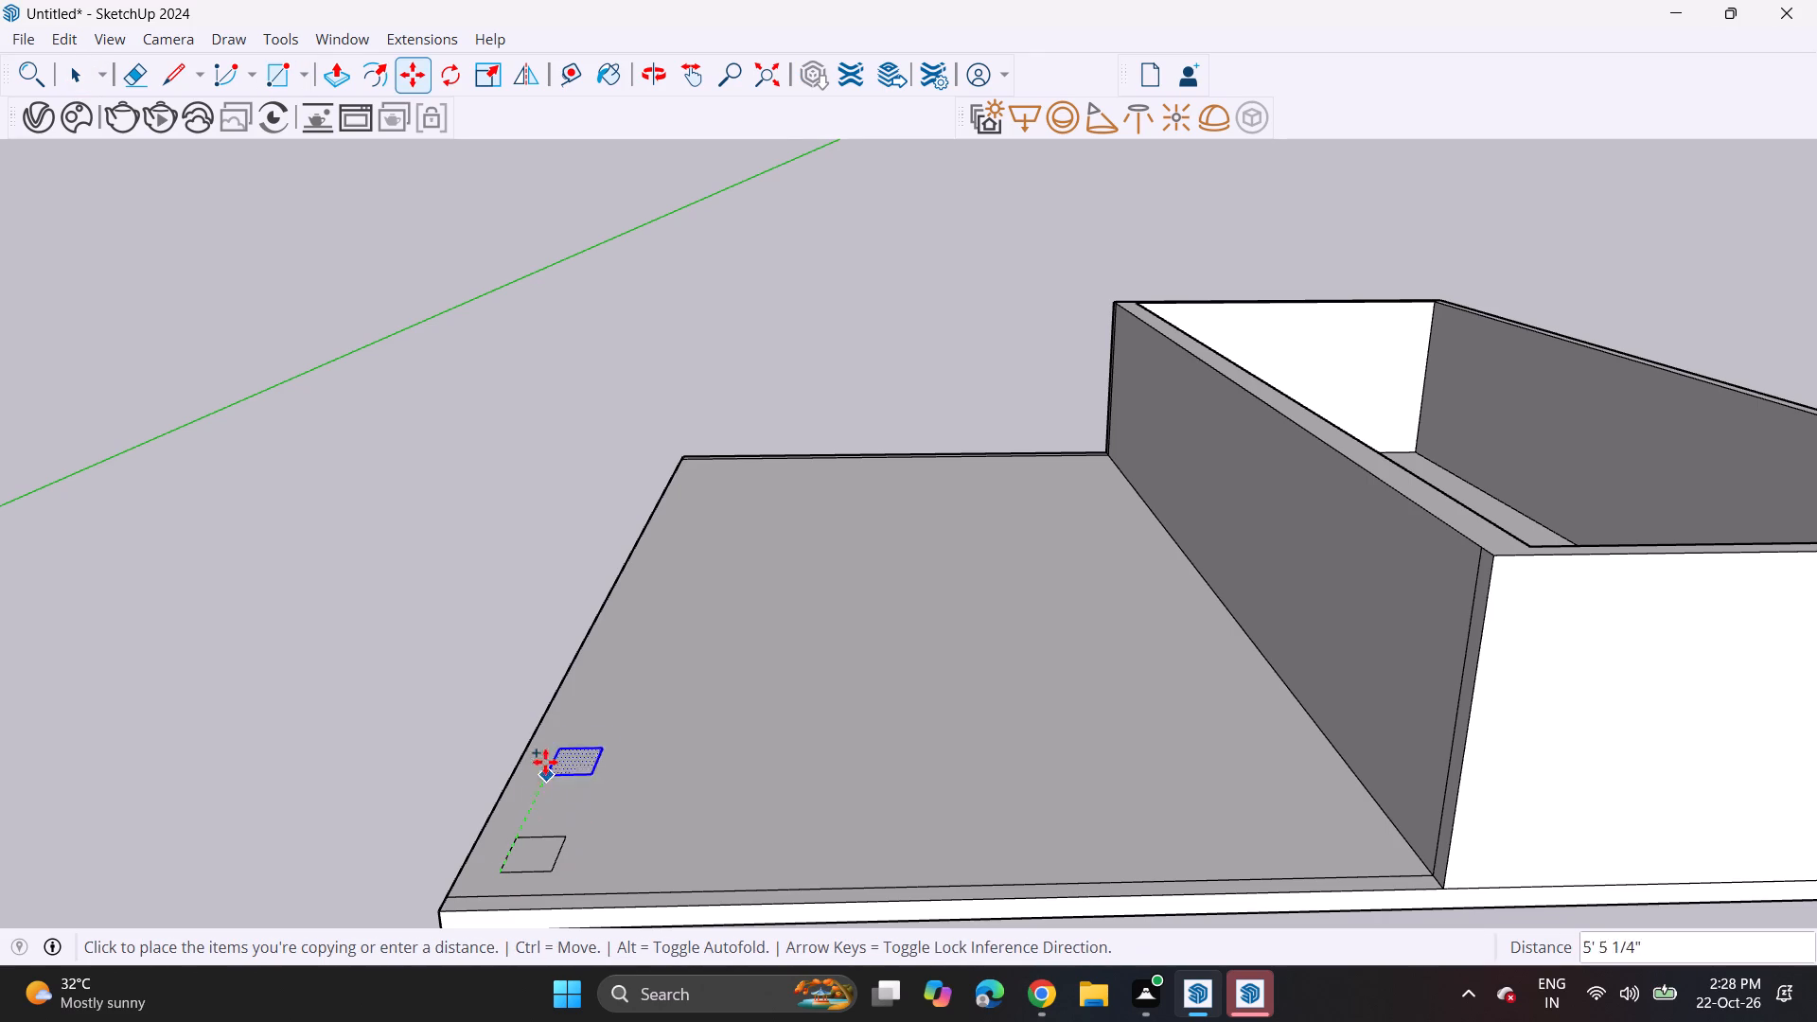
{"action": "left_click", "coordinate": [617, 638]}
{"action": "left_click", "coordinate": [614, 642]}
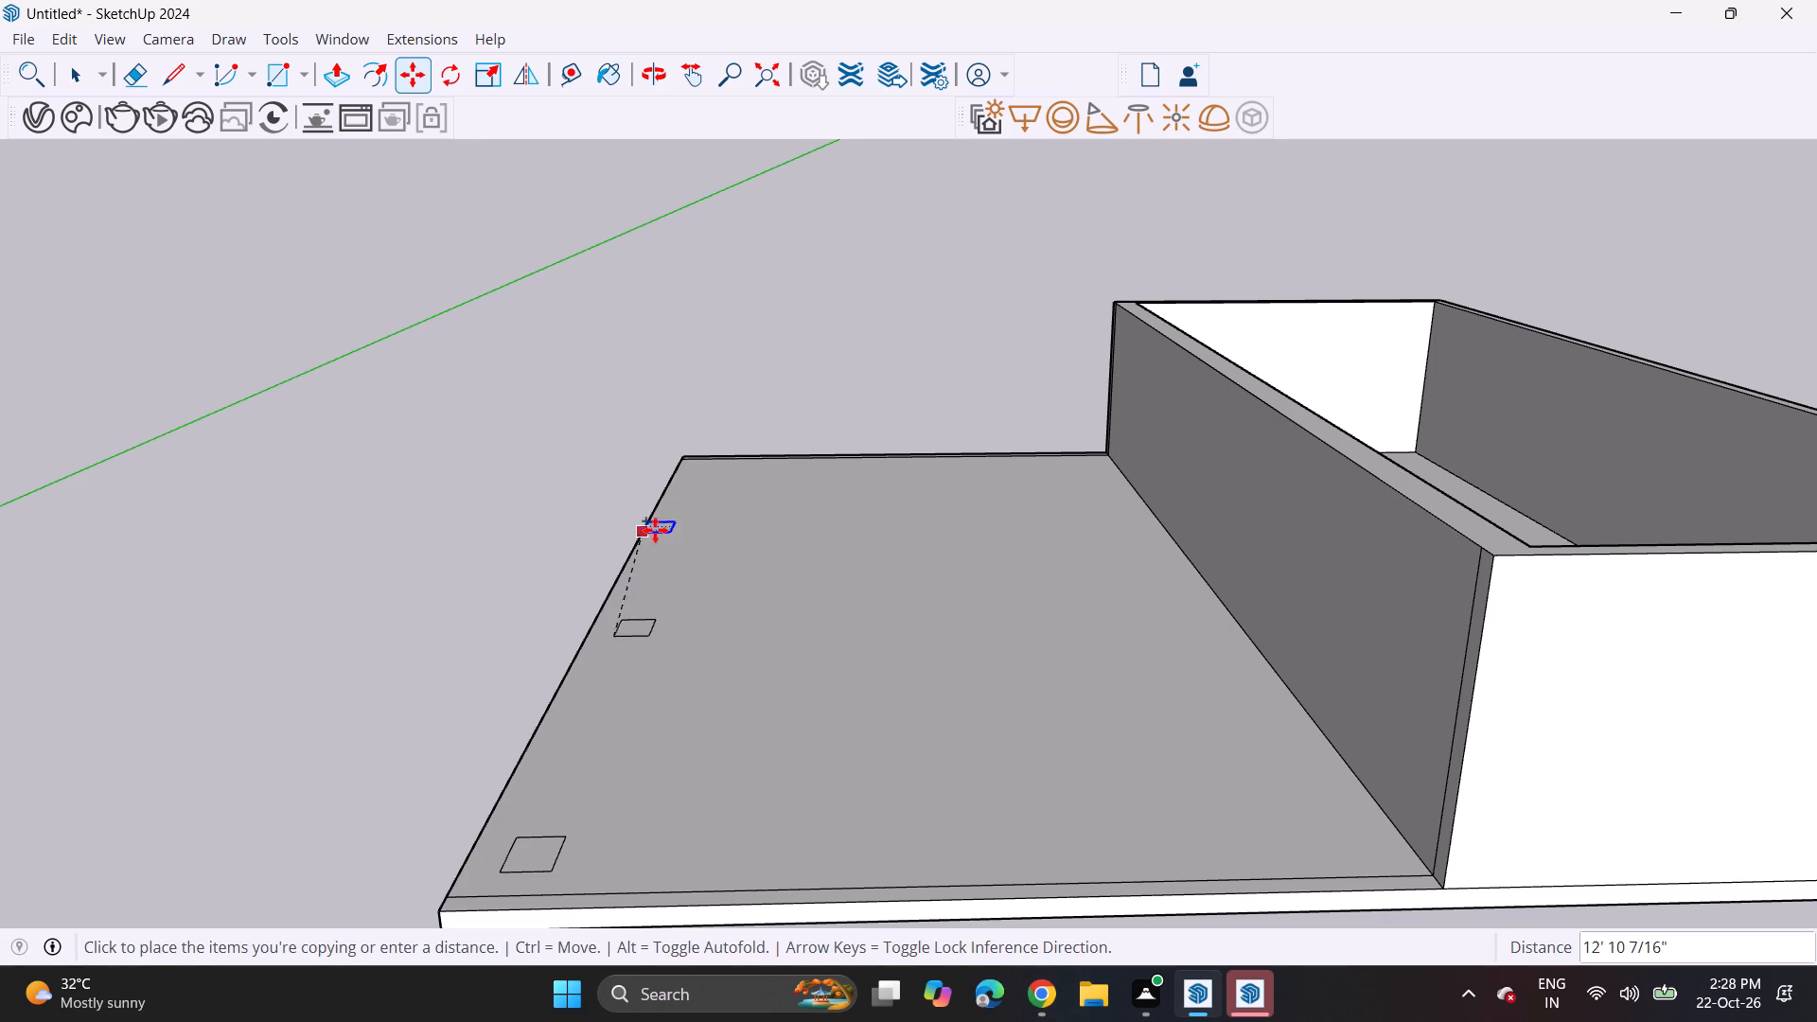
{"action": "left_click", "coordinate": [693, 487]}
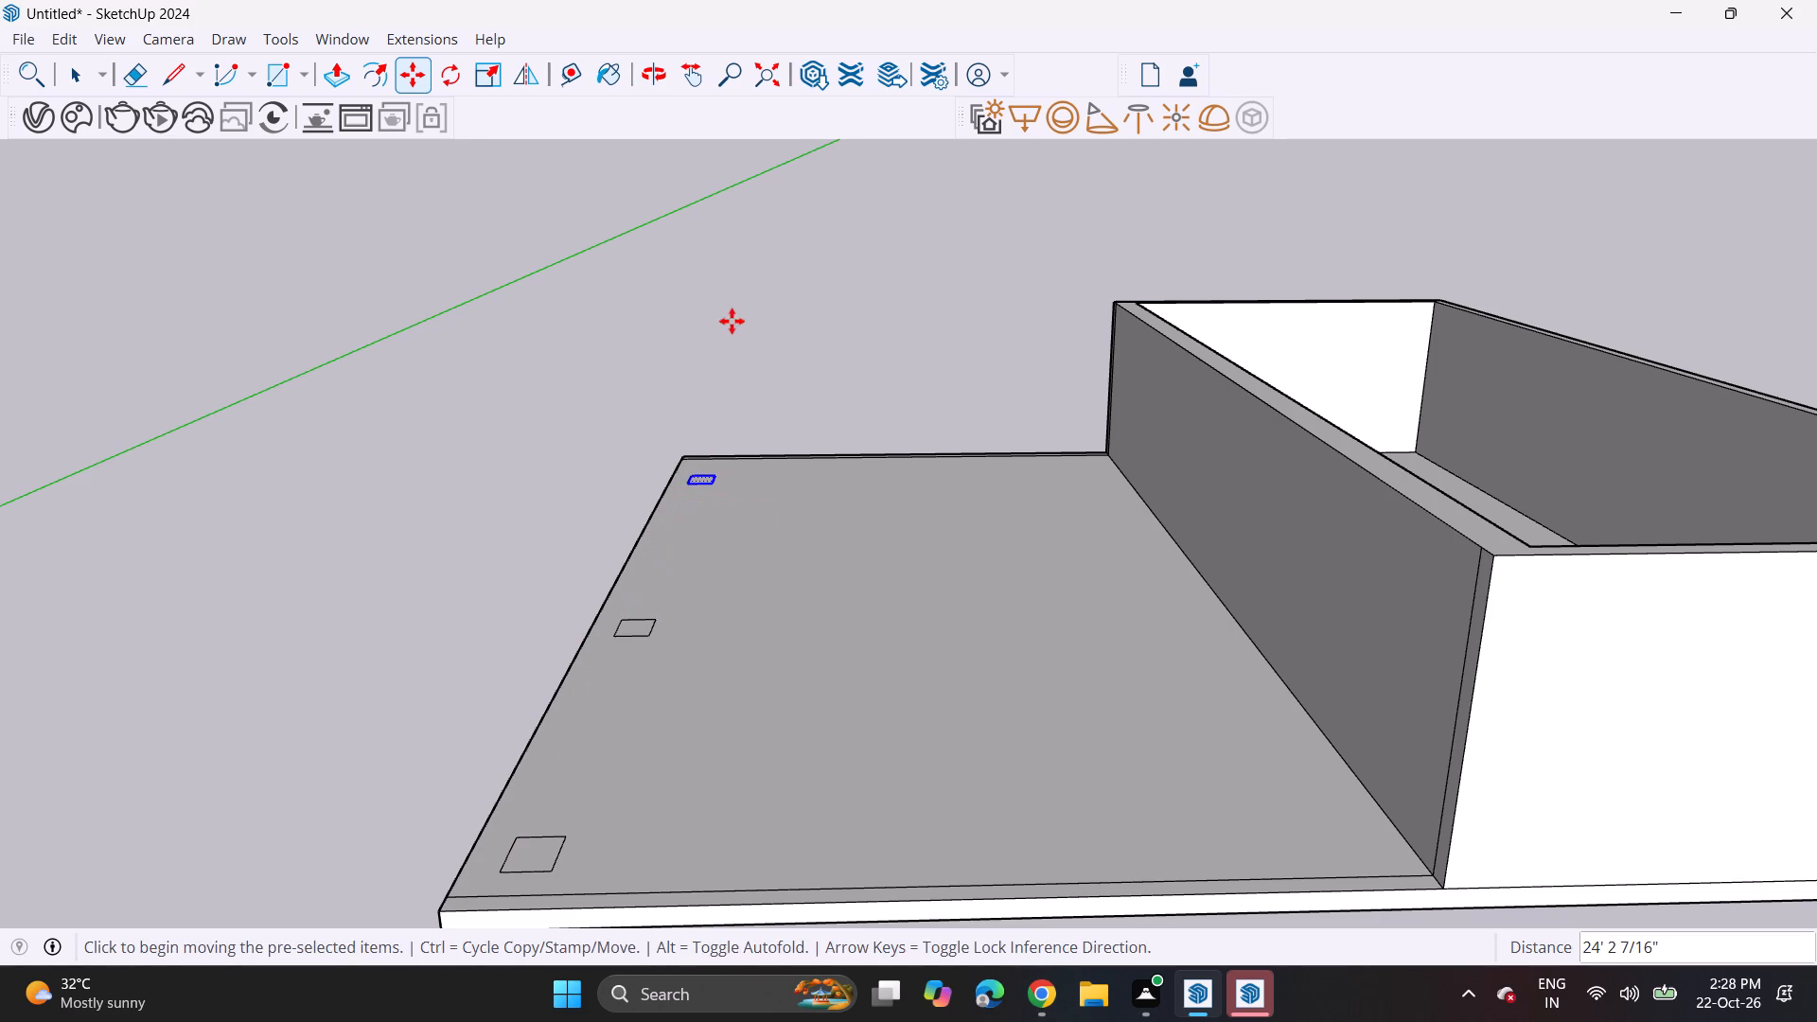
{"action": "key", "text": "space"}
{"action": "left_click", "coordinate": [729, 318]}
{"action": "scroll", "coordinate": [712, 382], "scroll_direction": "down", "scroll_amount": 6}
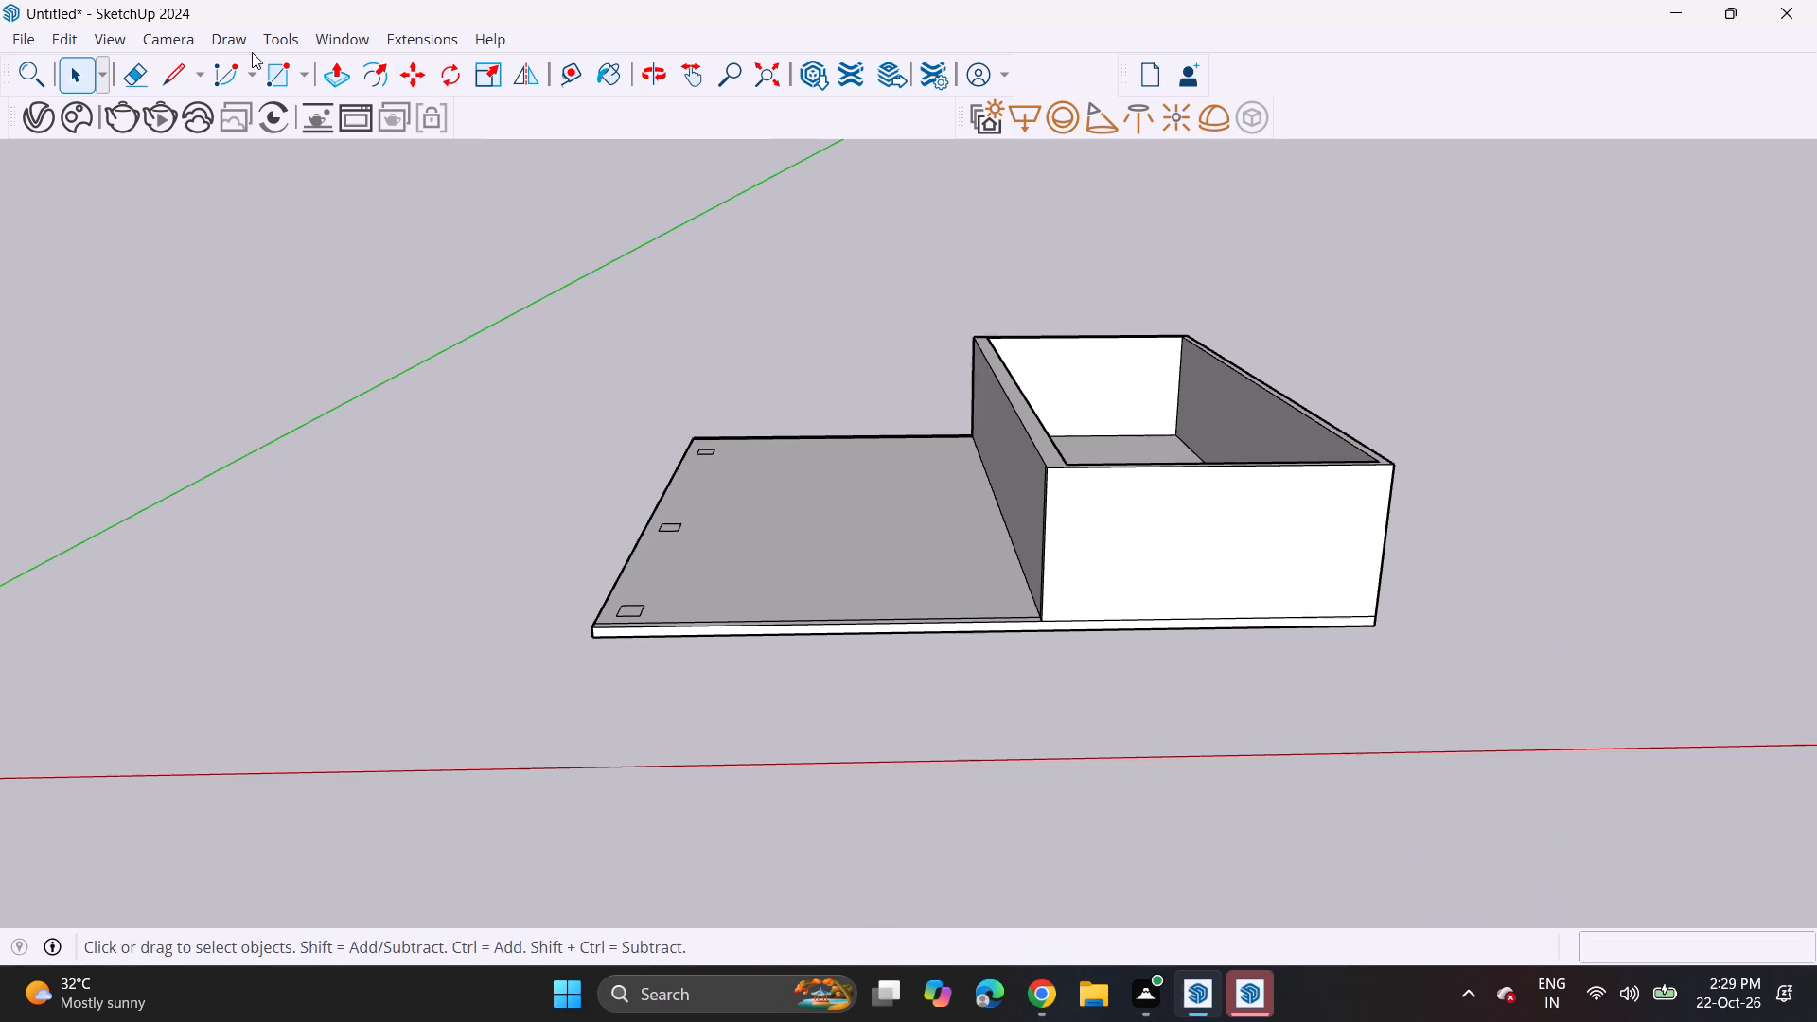
Push/pull the three column footprints up 10', matching the top of the room walls.
{"action": "scroll", "coordinate": [557, 469], "scroll_direction": "up", "scroll_amount": 3}
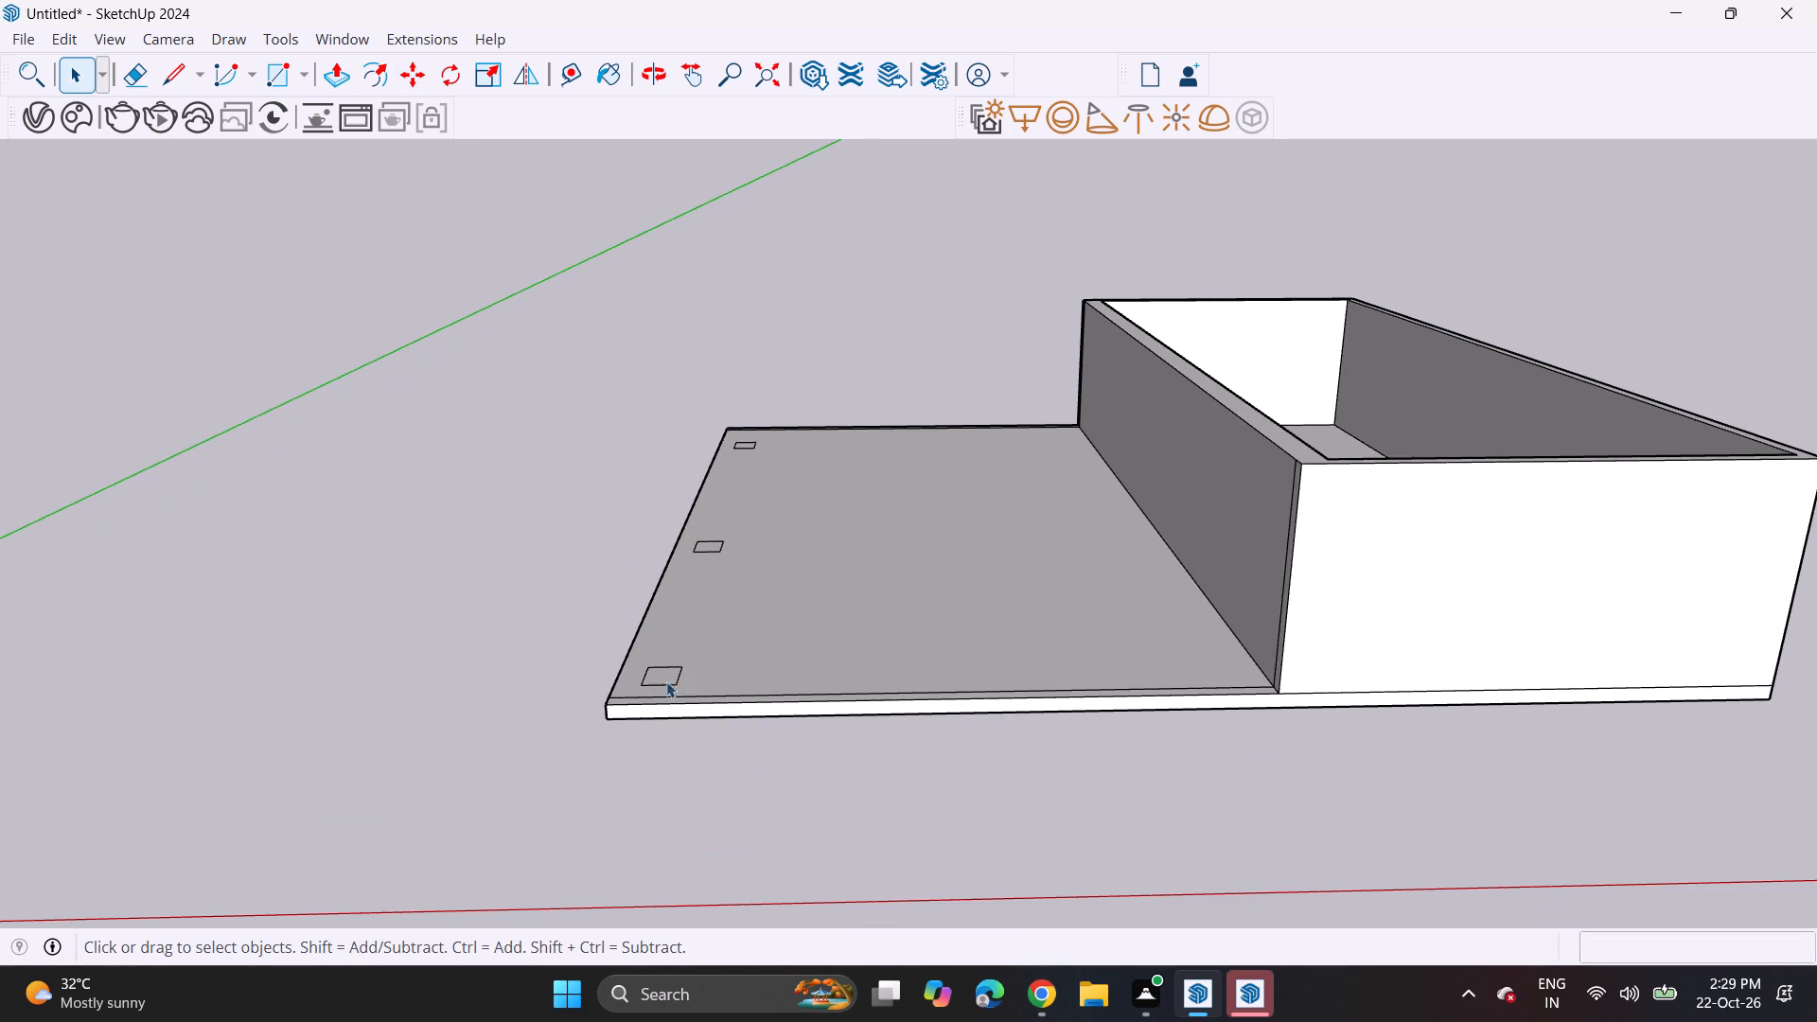
{"action": "left_click", "coordinate": [346, 58]}
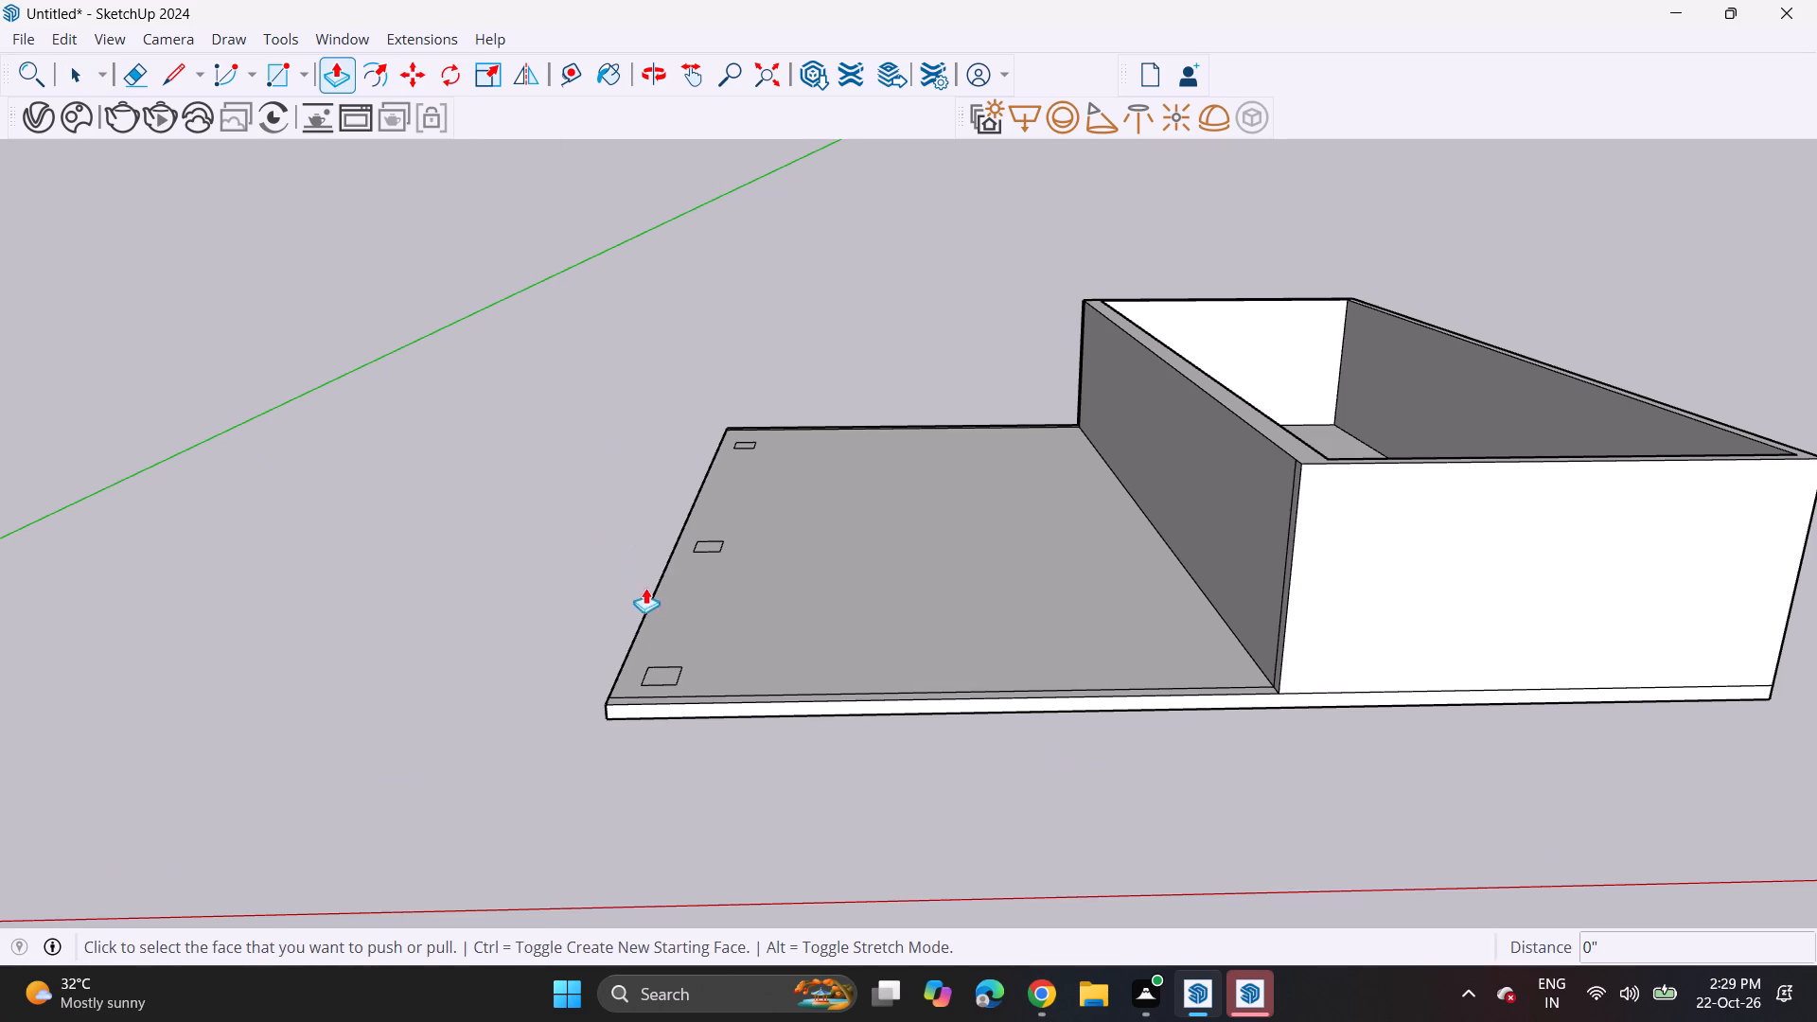
{"action": "left_click", "coordinate": [664, 678]}
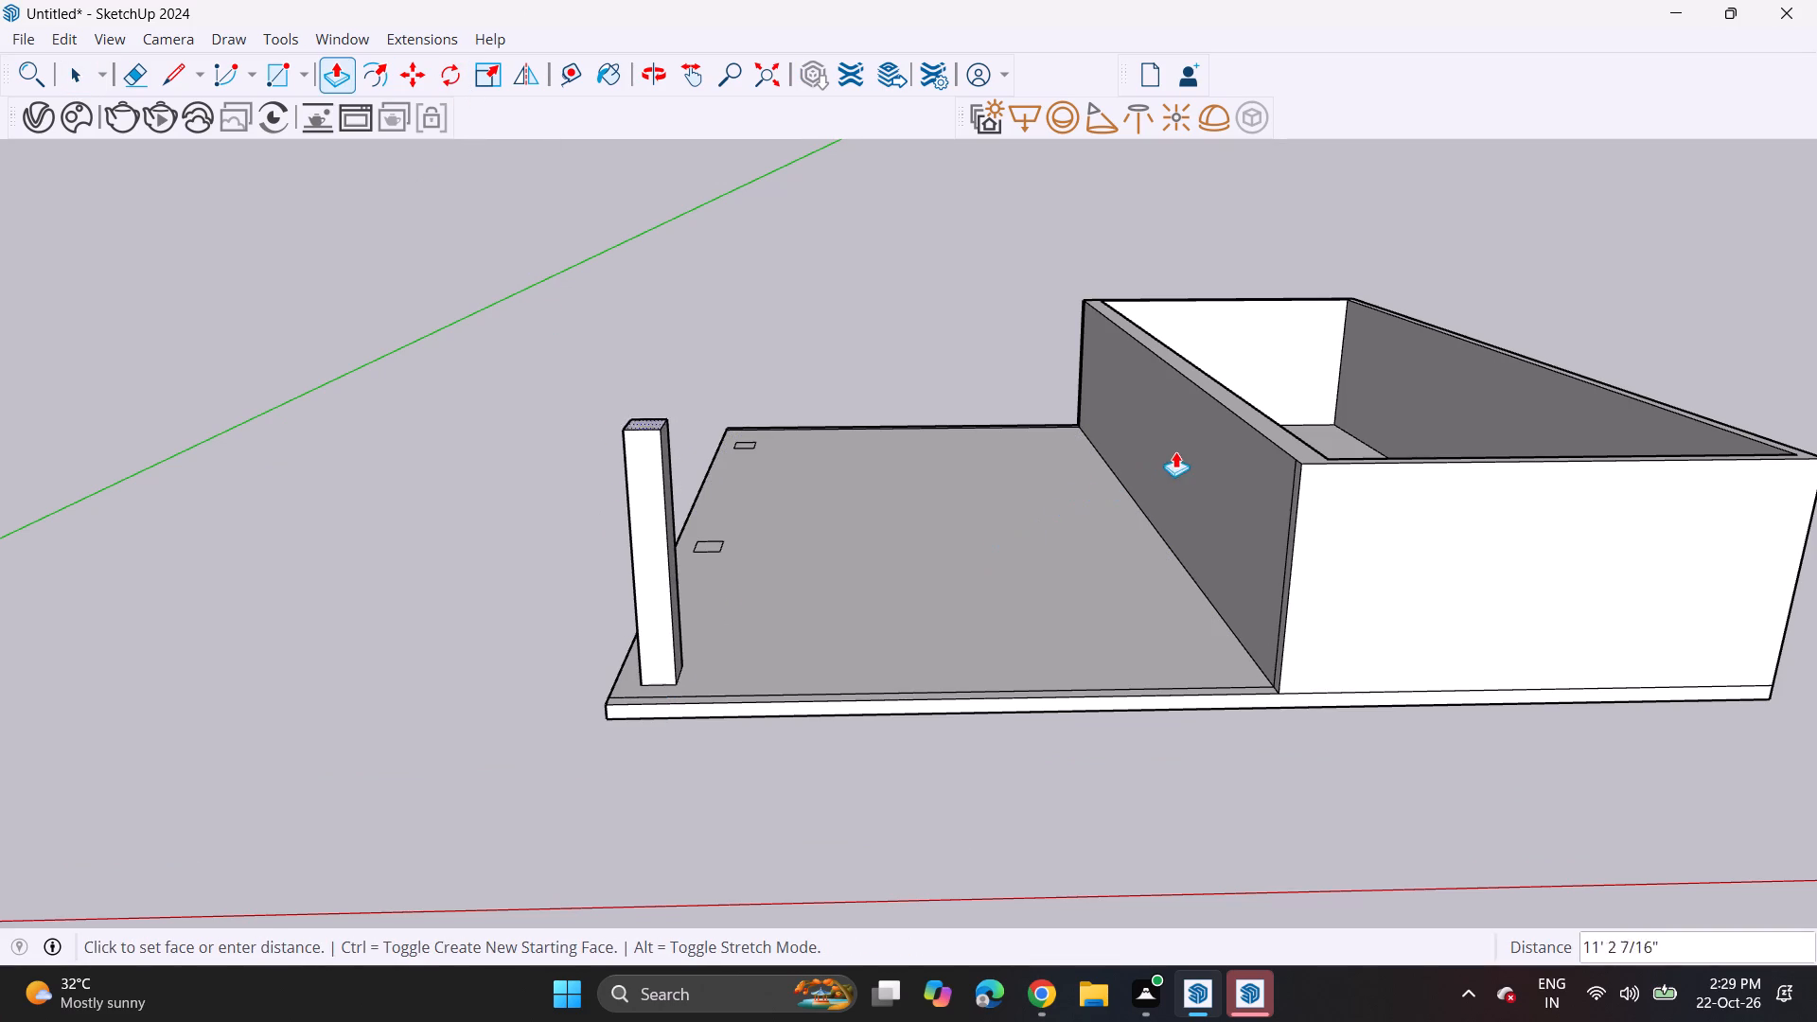
{"action": "left_click", "coordinate": [1265, 432]}
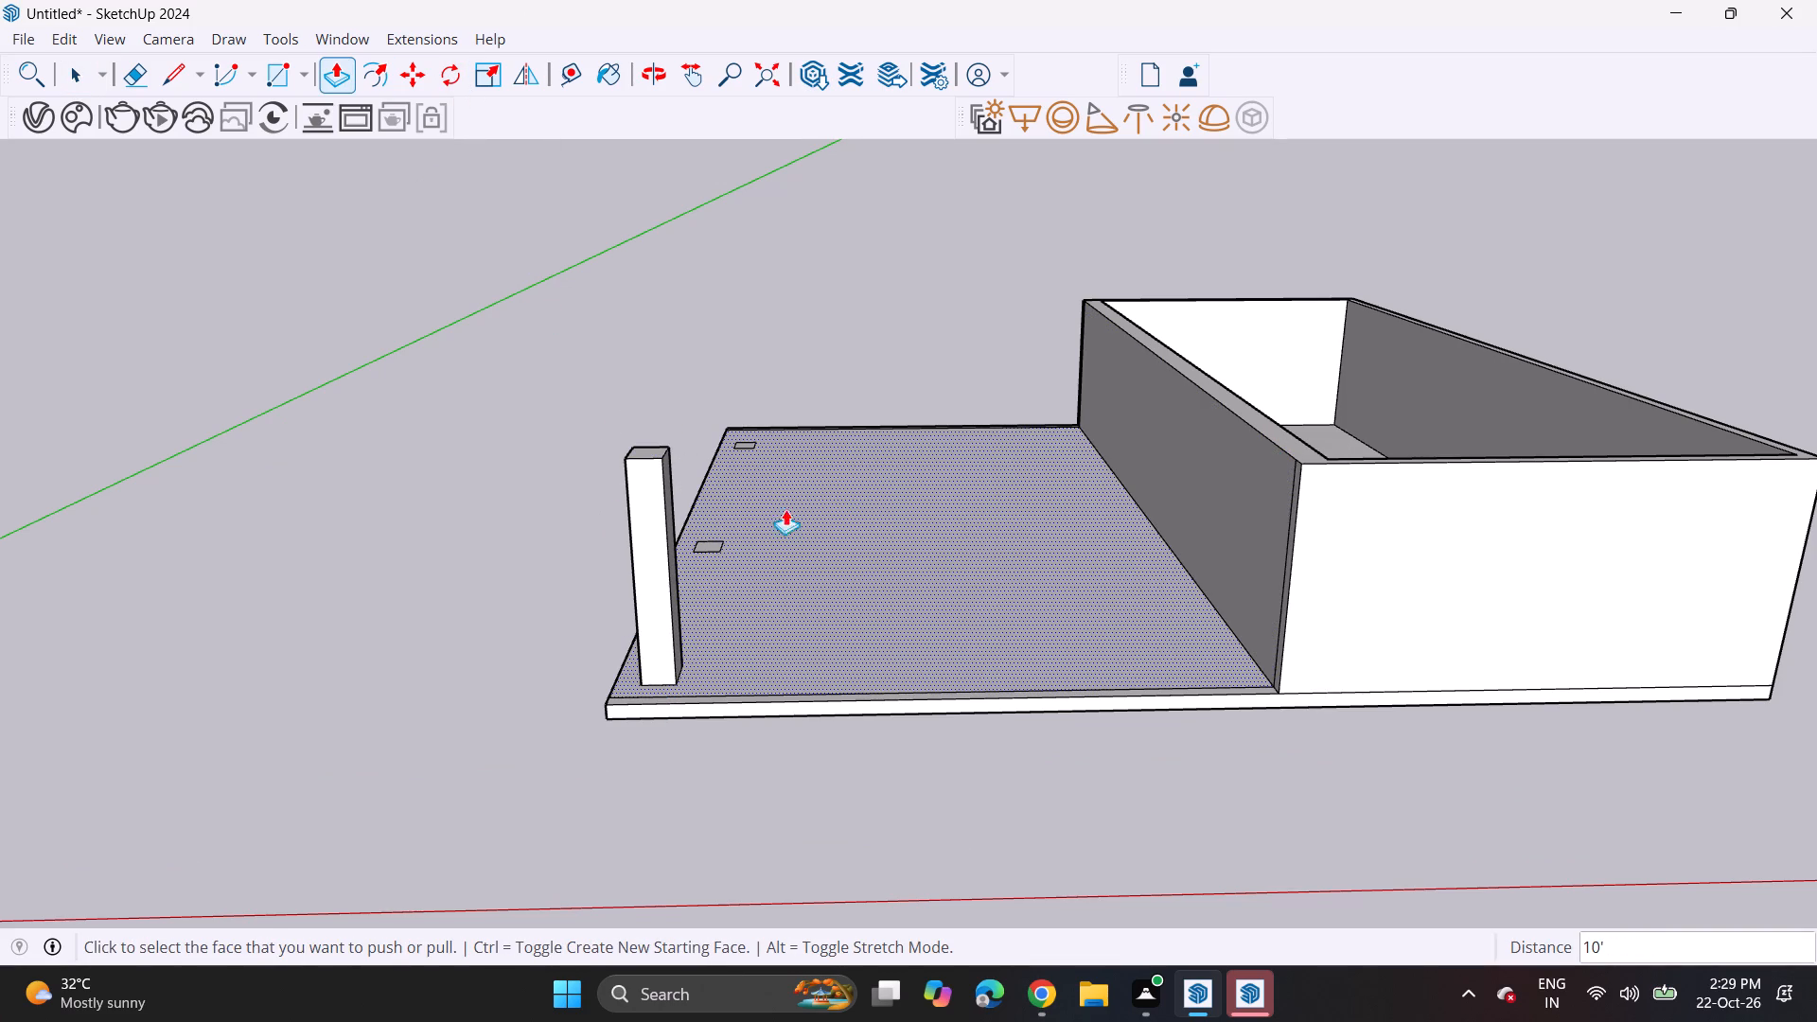
{"action": "left_click", "coordinate": [703, 546]}
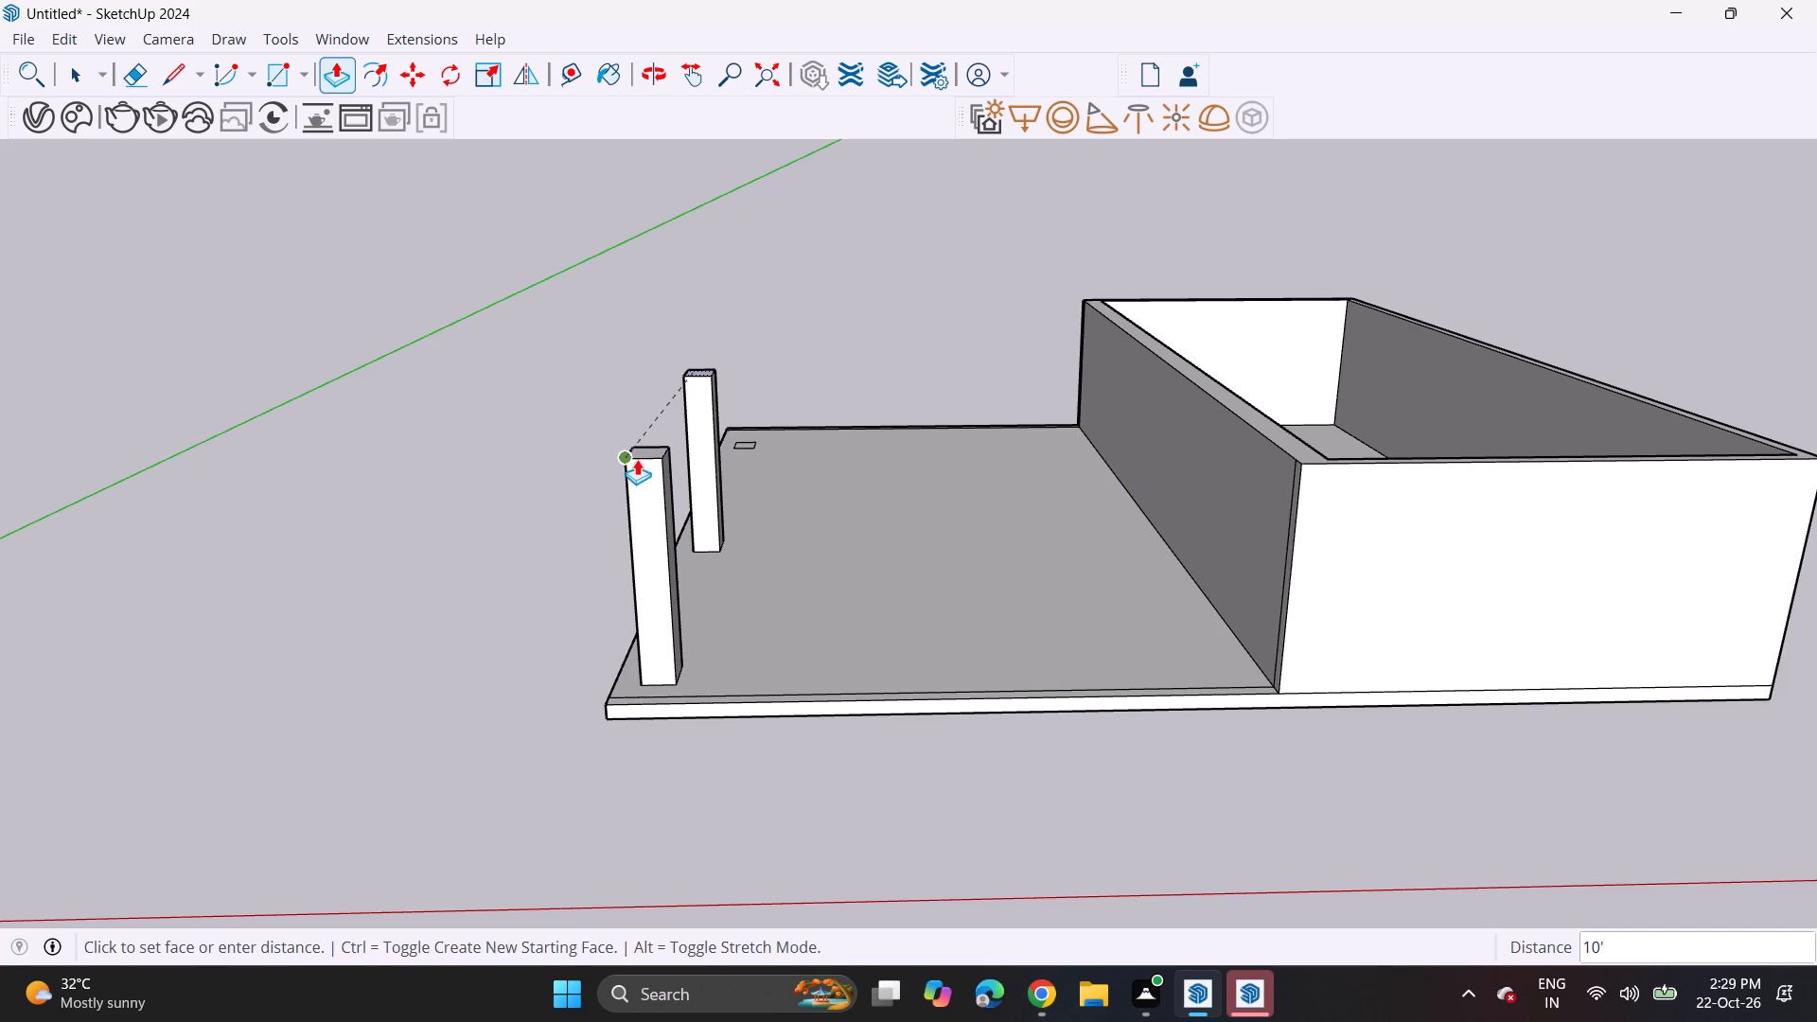
{"action": "left_click", "coordinate": [637, 460]}
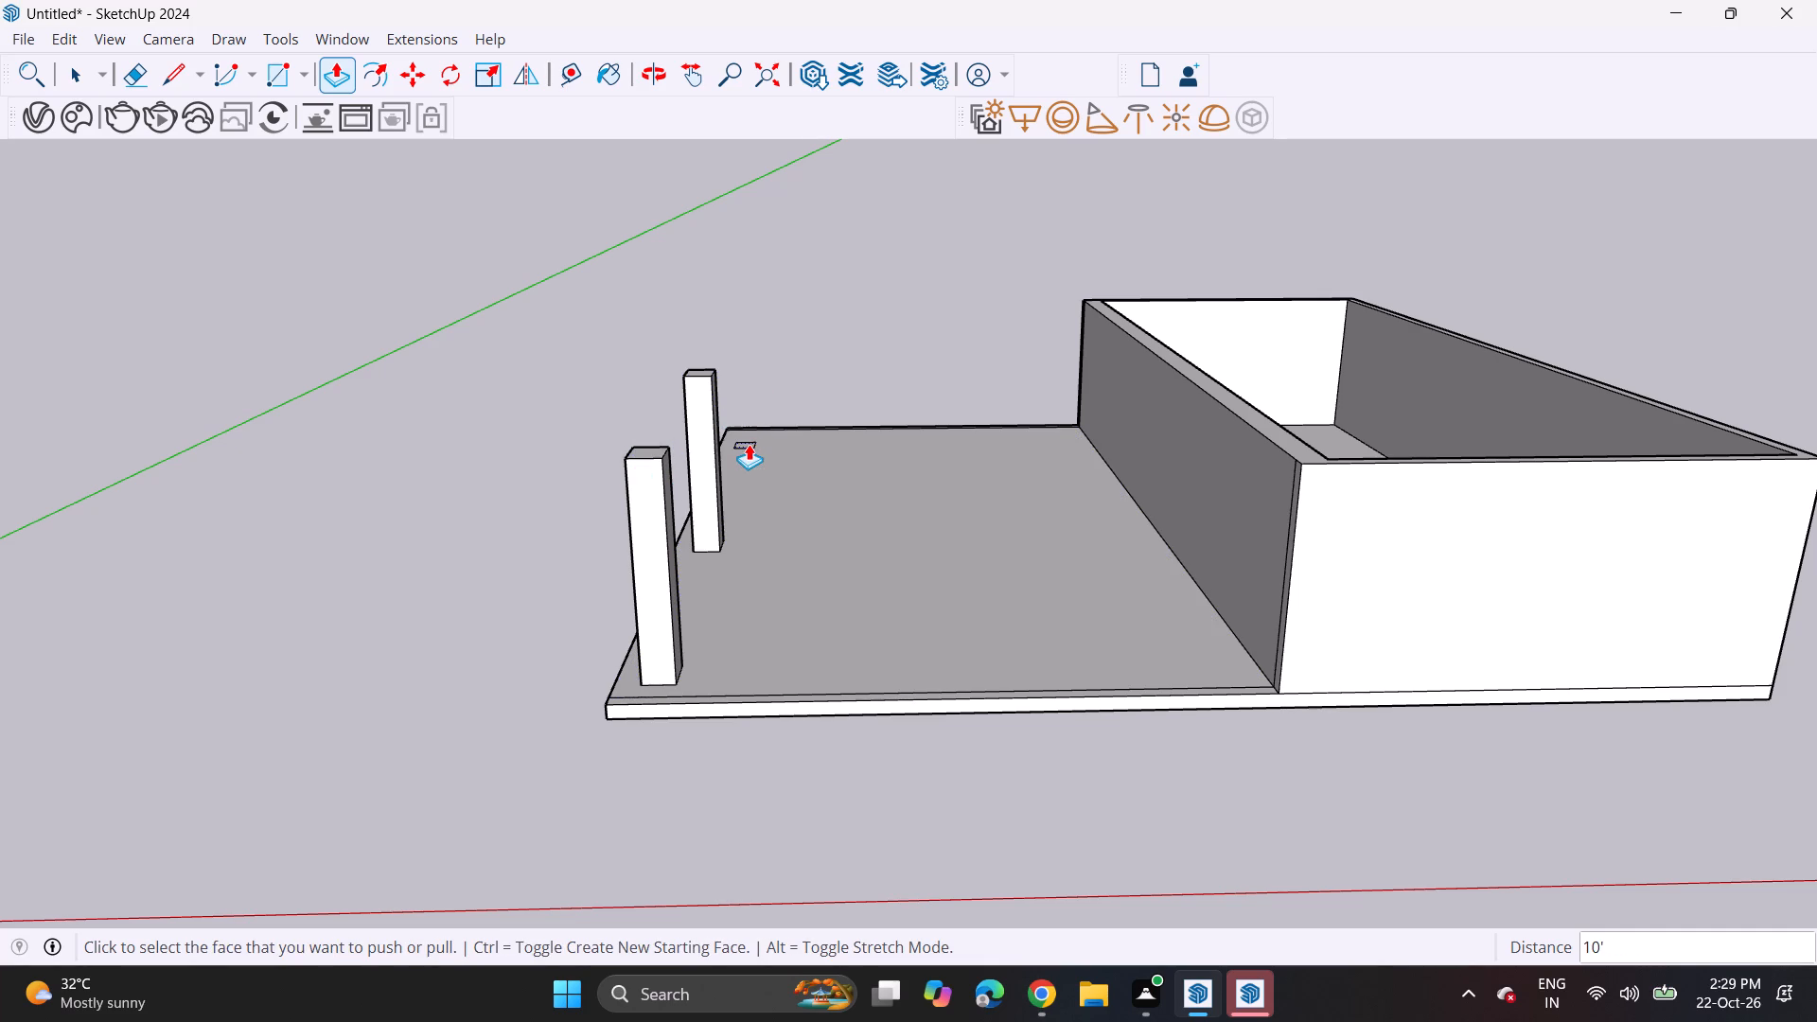
{"action": "left_click", "coordinate": [749, 444]}
{"action": "left_click", "coordinate": [715, 366]}
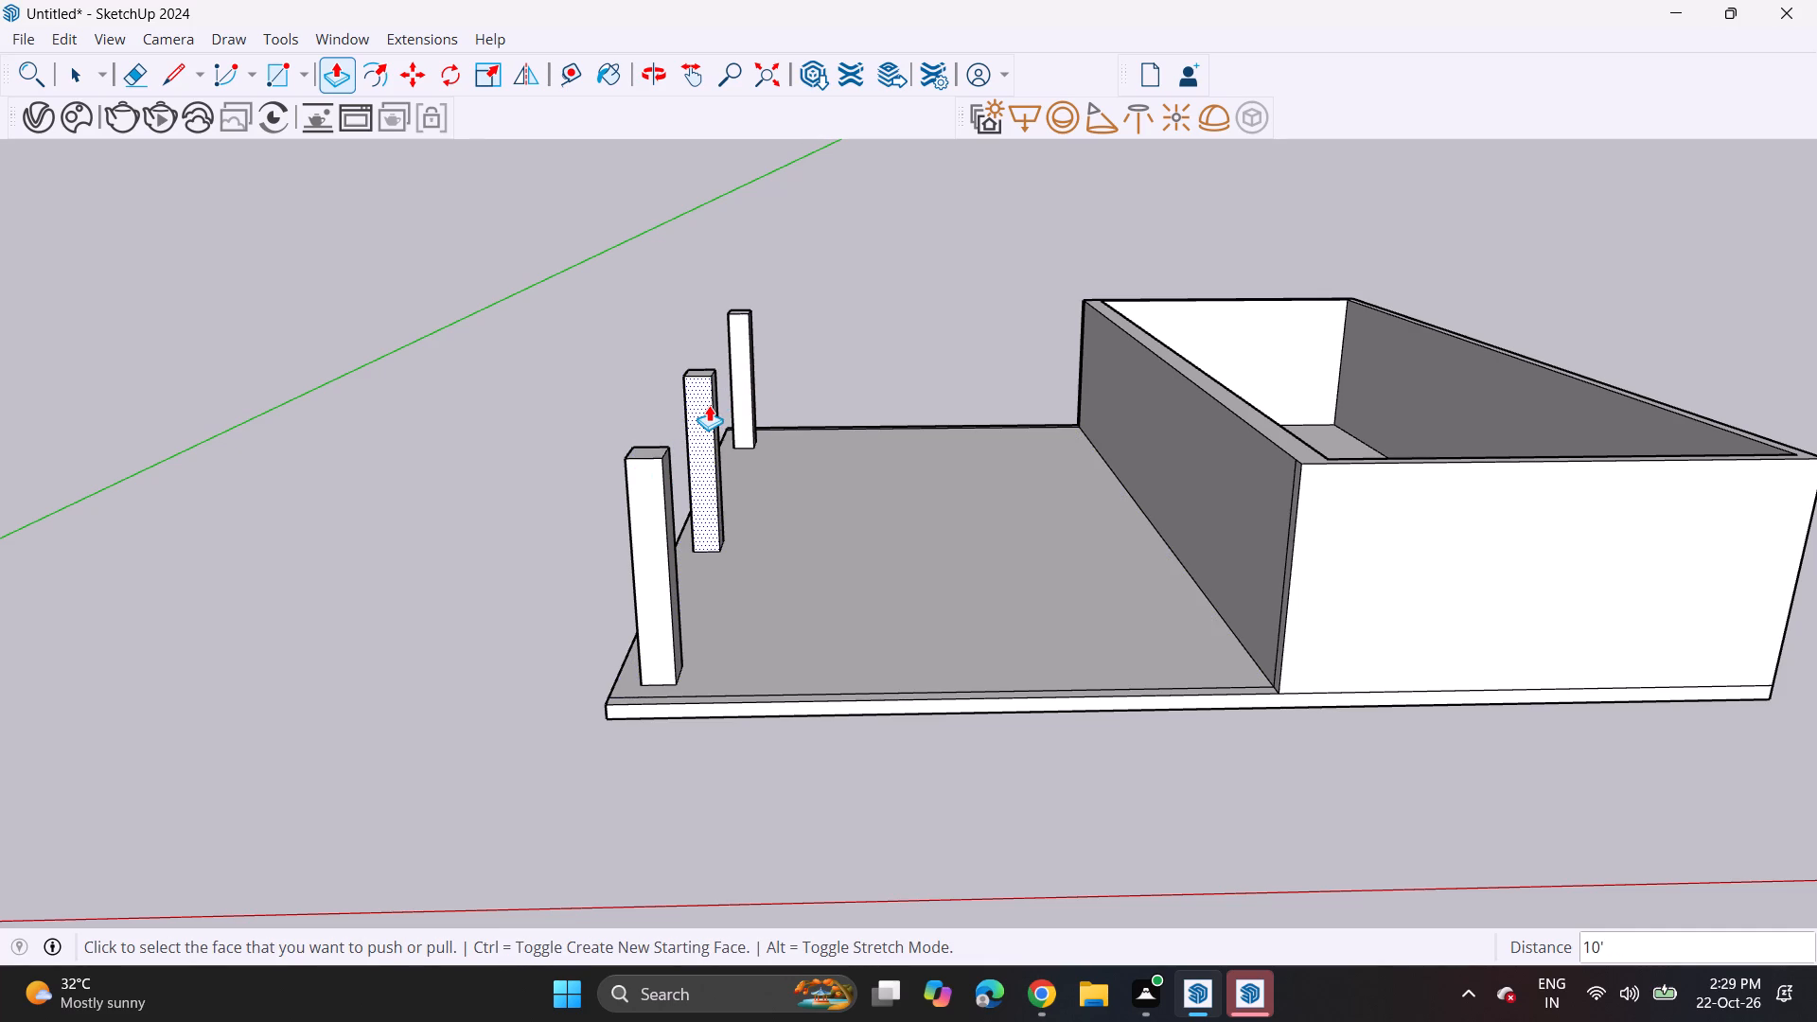
Draw short lines across the room's wall top at the inner front and back corners to separate the outer side wall's strip.
{"action": "scroll", "coordinate": [709, 405], "scroll_direction": "down", "scroll_amount": 3}
{"action": "middle_click_drag", "start_coordinate": [773, 421], "coordinate": [677, 405], "text": "shift"}
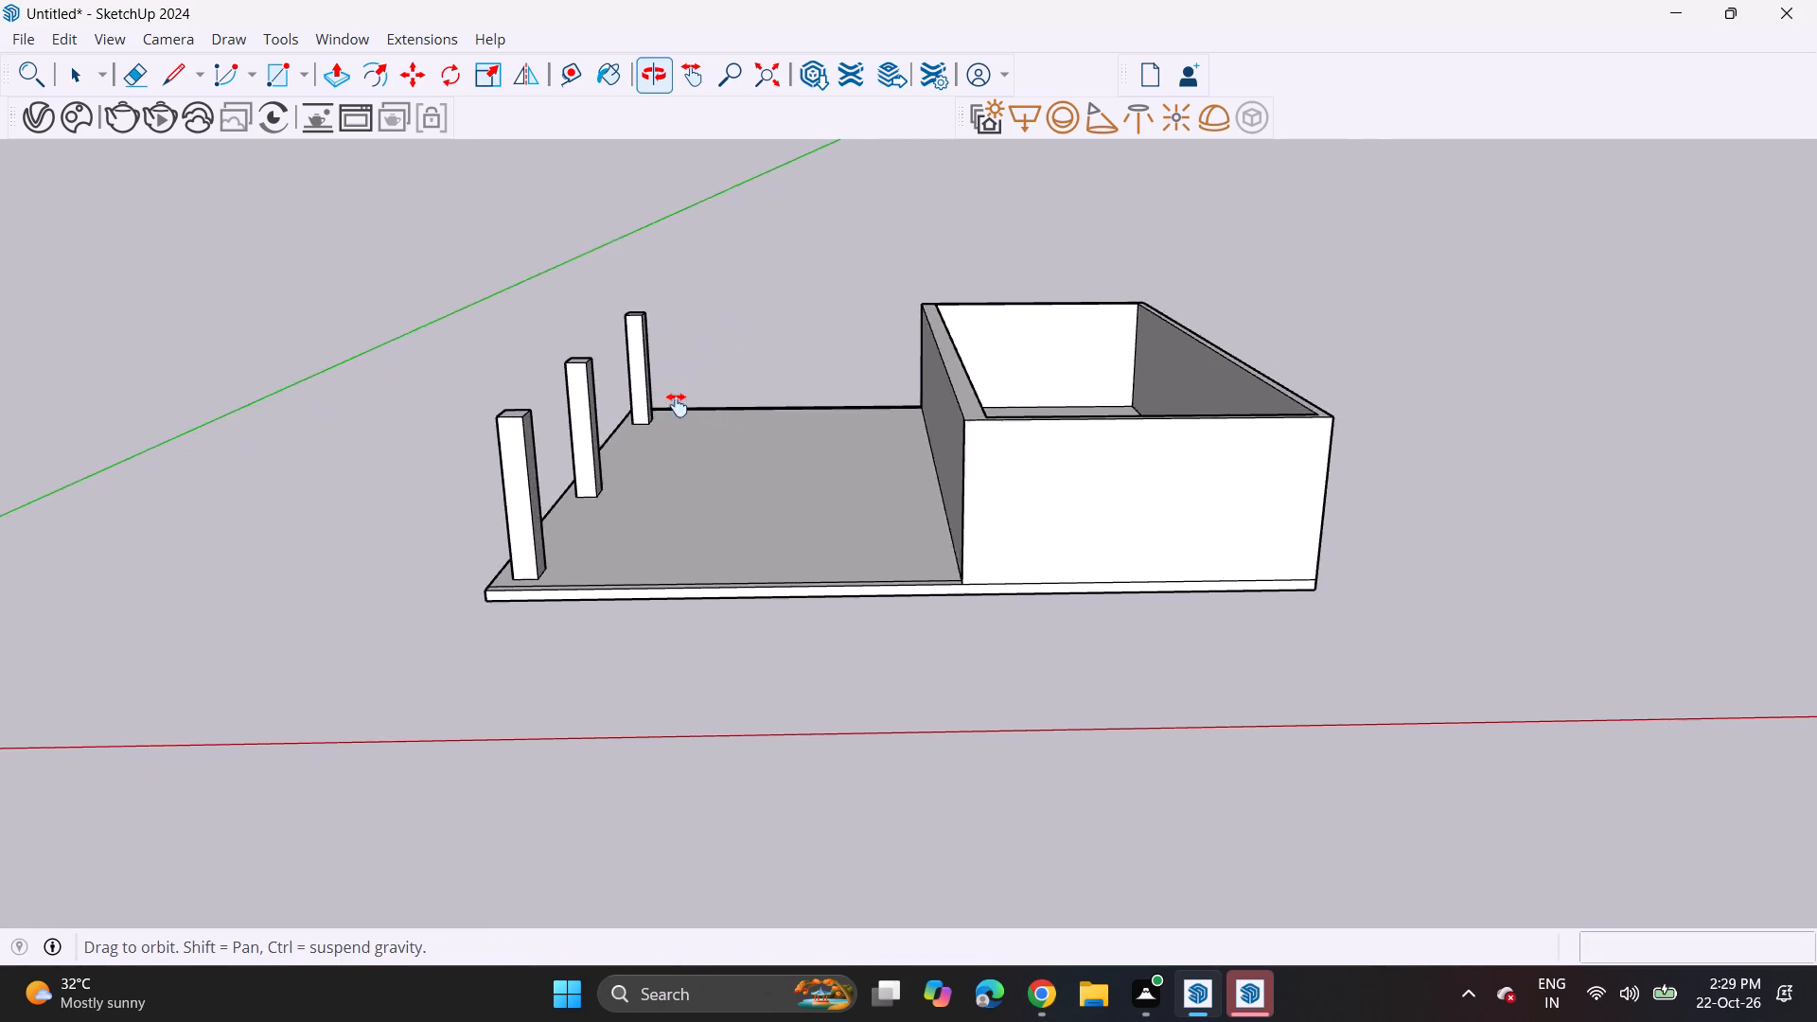
{"action": "middle_click_drag", "start_coordinate": [677, 405], "coordinate": [657, 429], "text": "shift"}
{"action": "middle_click_drag", "start_coordinate": [930, 386], "coordinate": [951, 387]}
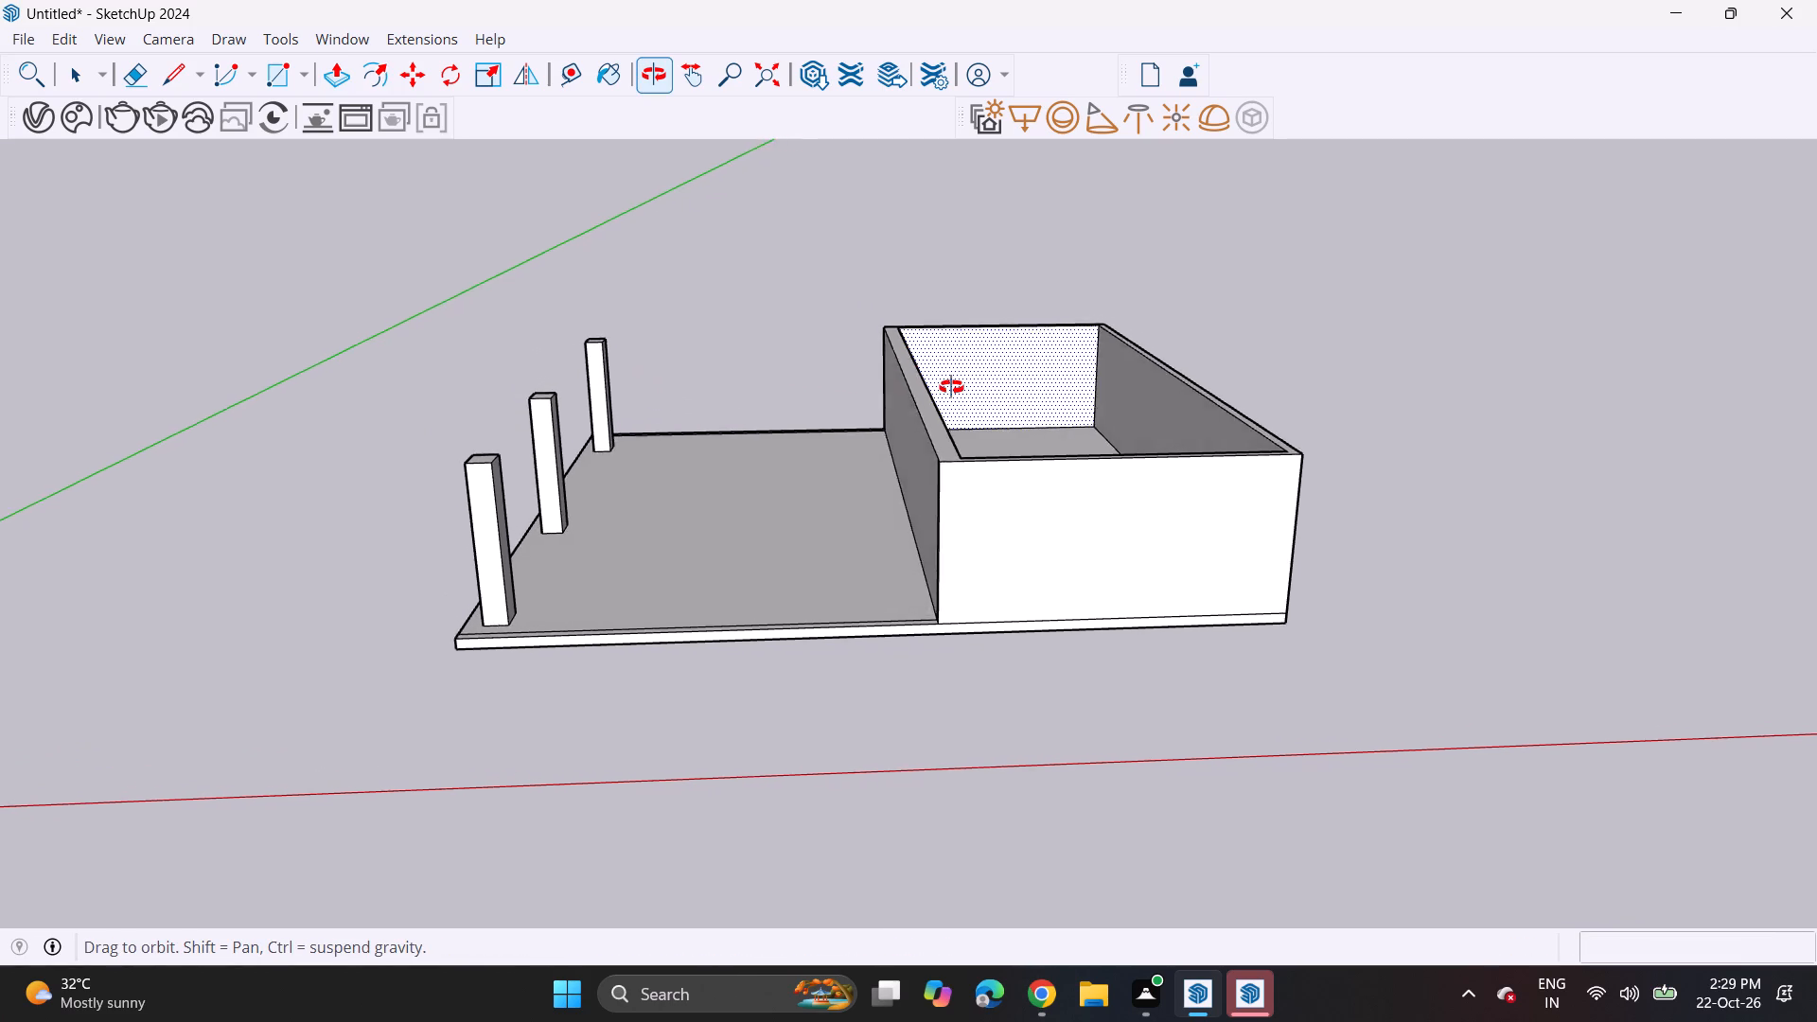
{"action": "middle_click_drag", "start_coordinate": [951, 387], "coordinate": [884, 361]}
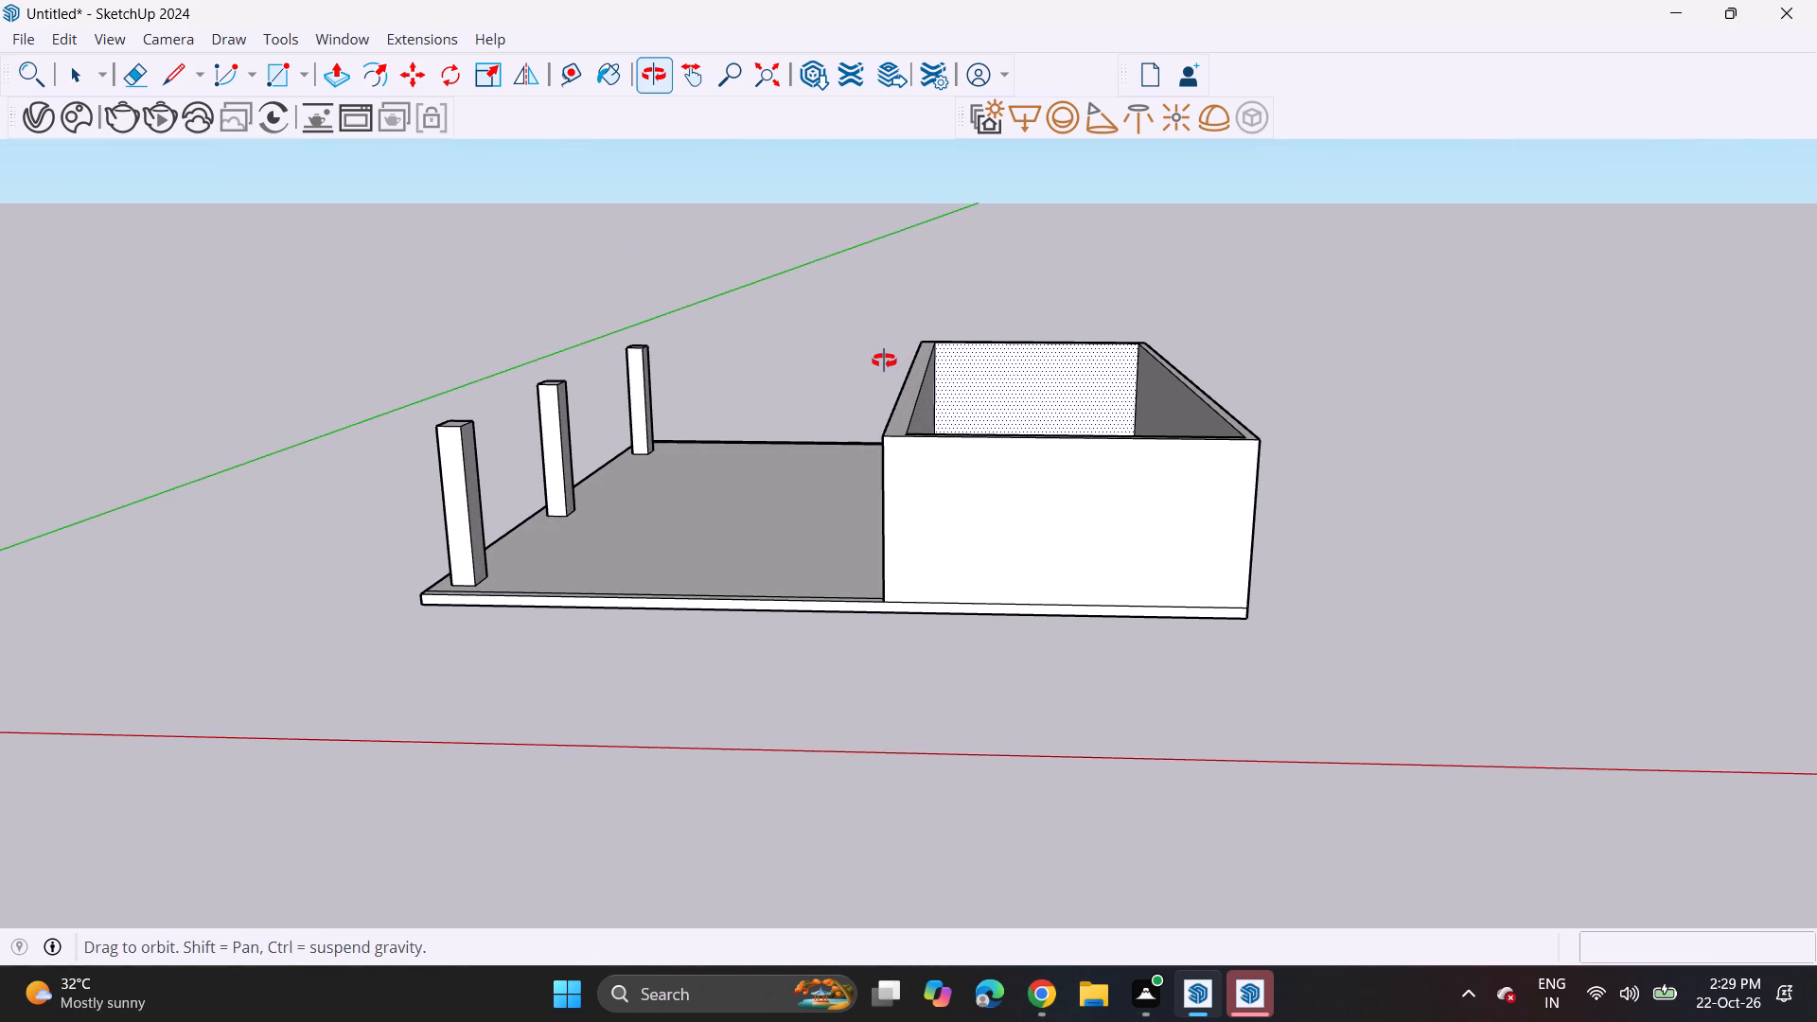
{"action": "middle_click_drag", "start_coordinate": [884, 361], "coordinate": [912, 375]}
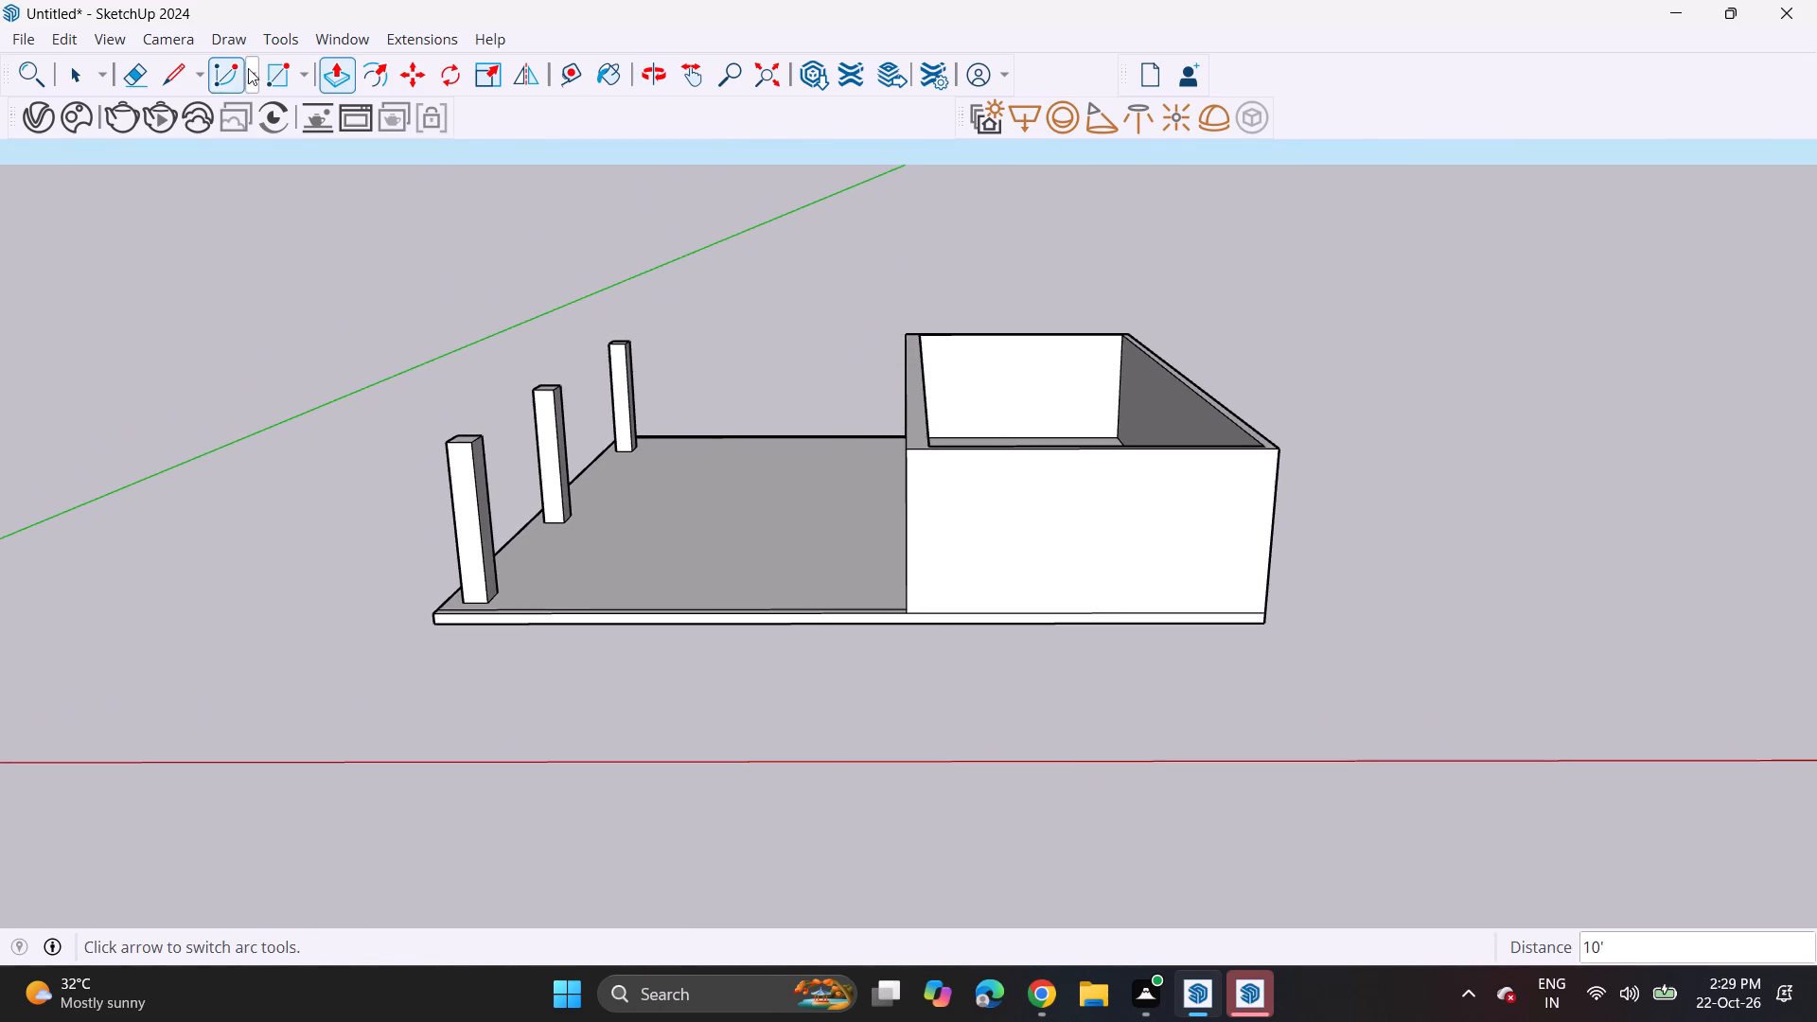
{"action": "left_click", "coordinate": [168, 82]}
{"action": "middle_click_drag", "start_coordinate": [842, 279], "coordinate": [834, 400]}
{"action": "scroll", "coordinate": [1114, 464], "scroll_direction": "up", "scroll_amount": 2}
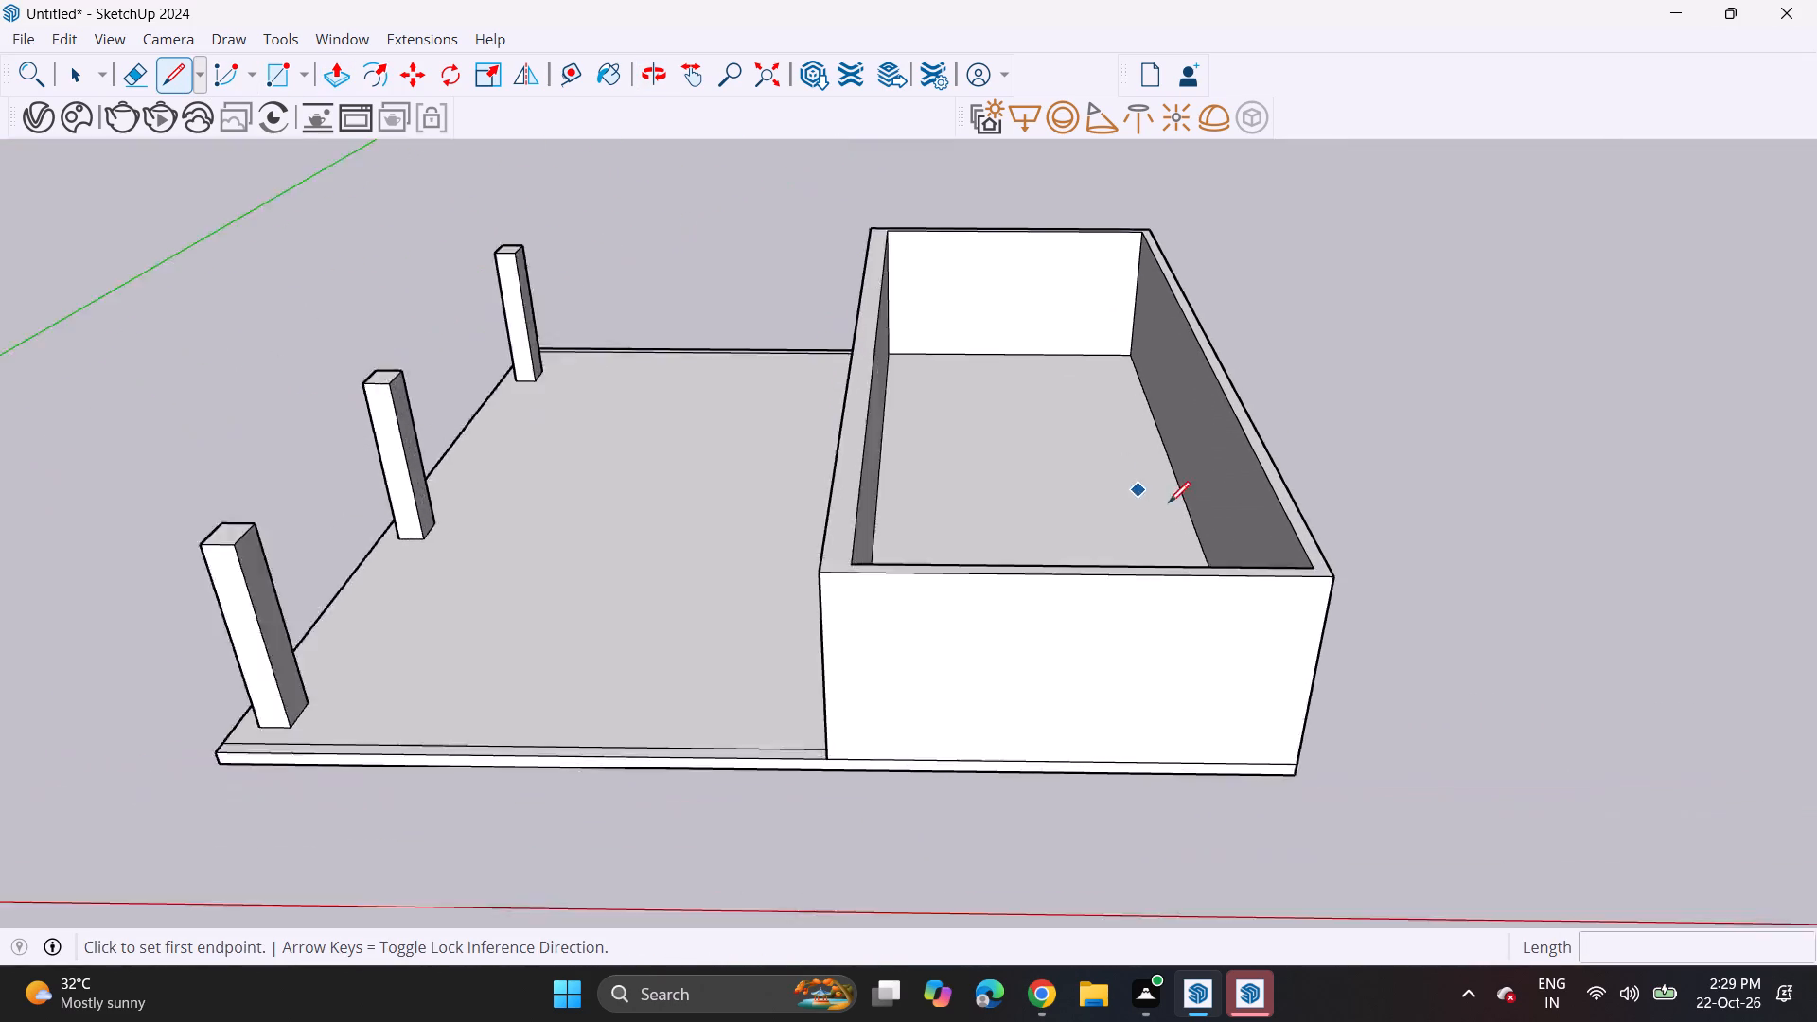
{"action": "scroll", "coordinate": [1169, 502], "scroll_direction": "up", "scroll_amount": 3}
{"action": "left_click", "coordinate": [1401, 611]}
{"action": "left_click", "coordinate": [1404, 631]}
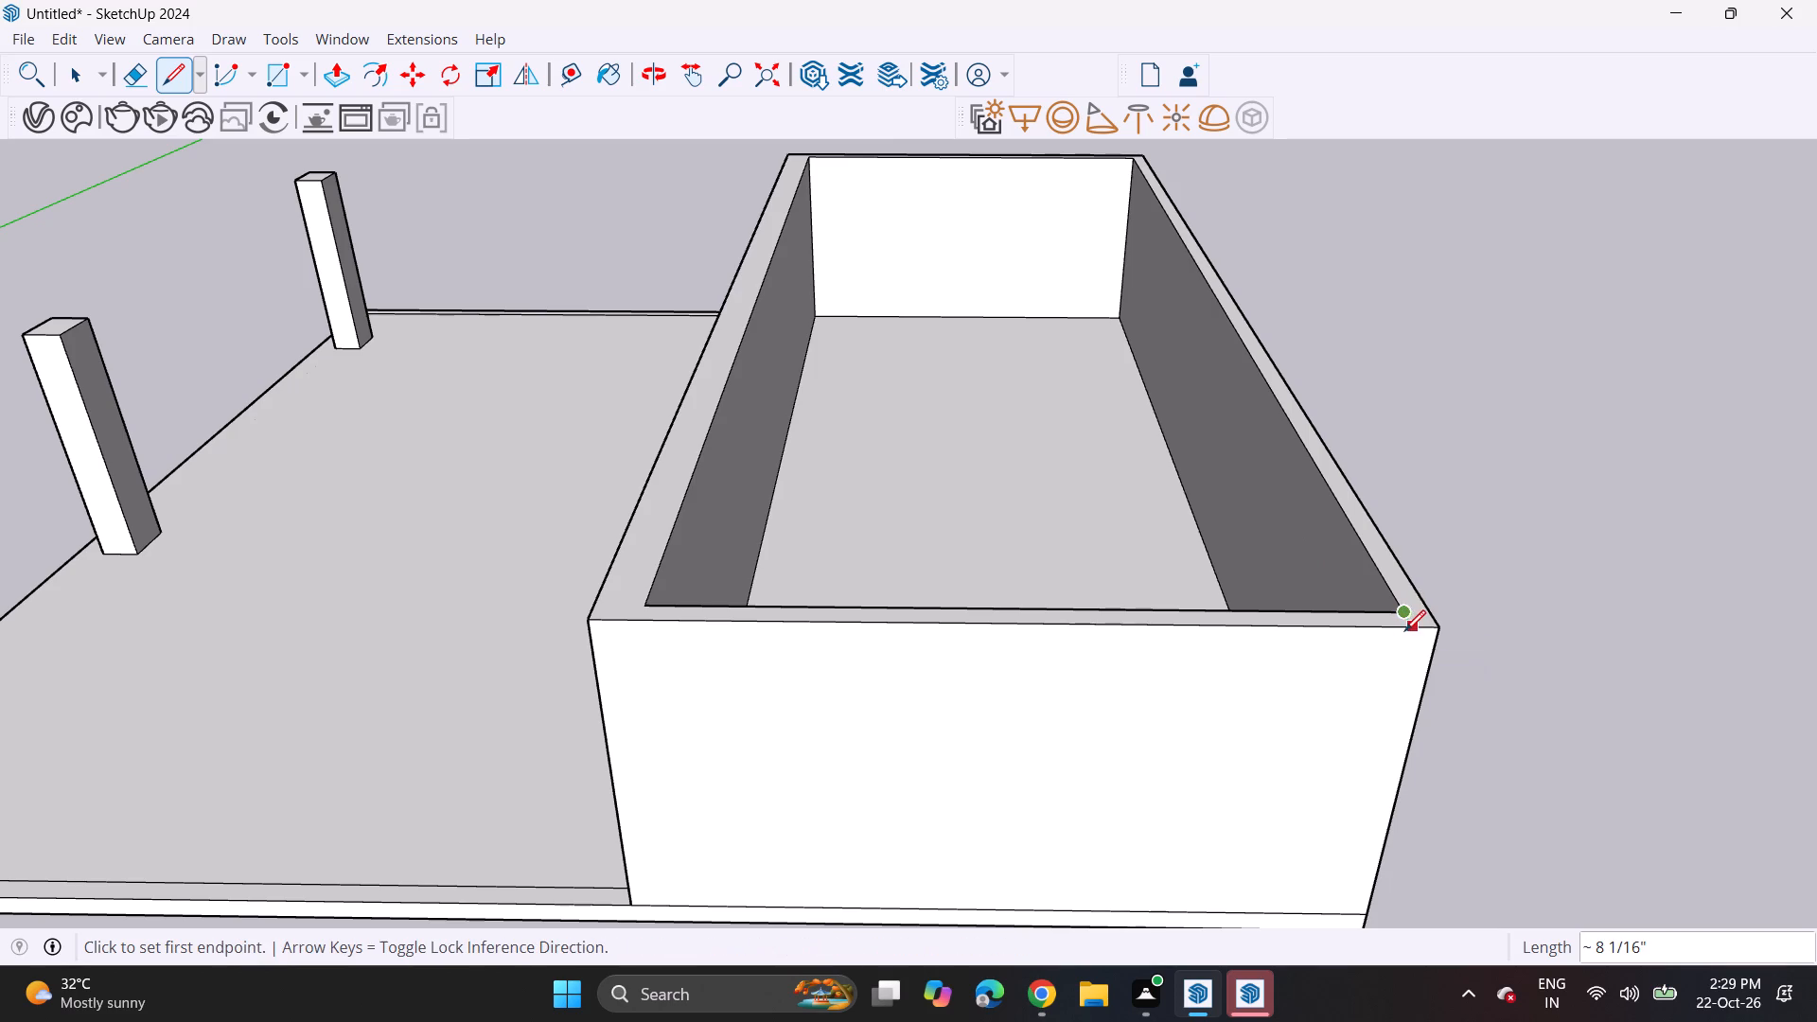
{"action": "middle_click_drag", "start_coordinate": [1178, 178], "coordinate": [1134, 576], "text": "shift"}
{"action": "scroll", "coordinate": [1142, 520], "scroll_direction": "up", "scroll_amount": 5}
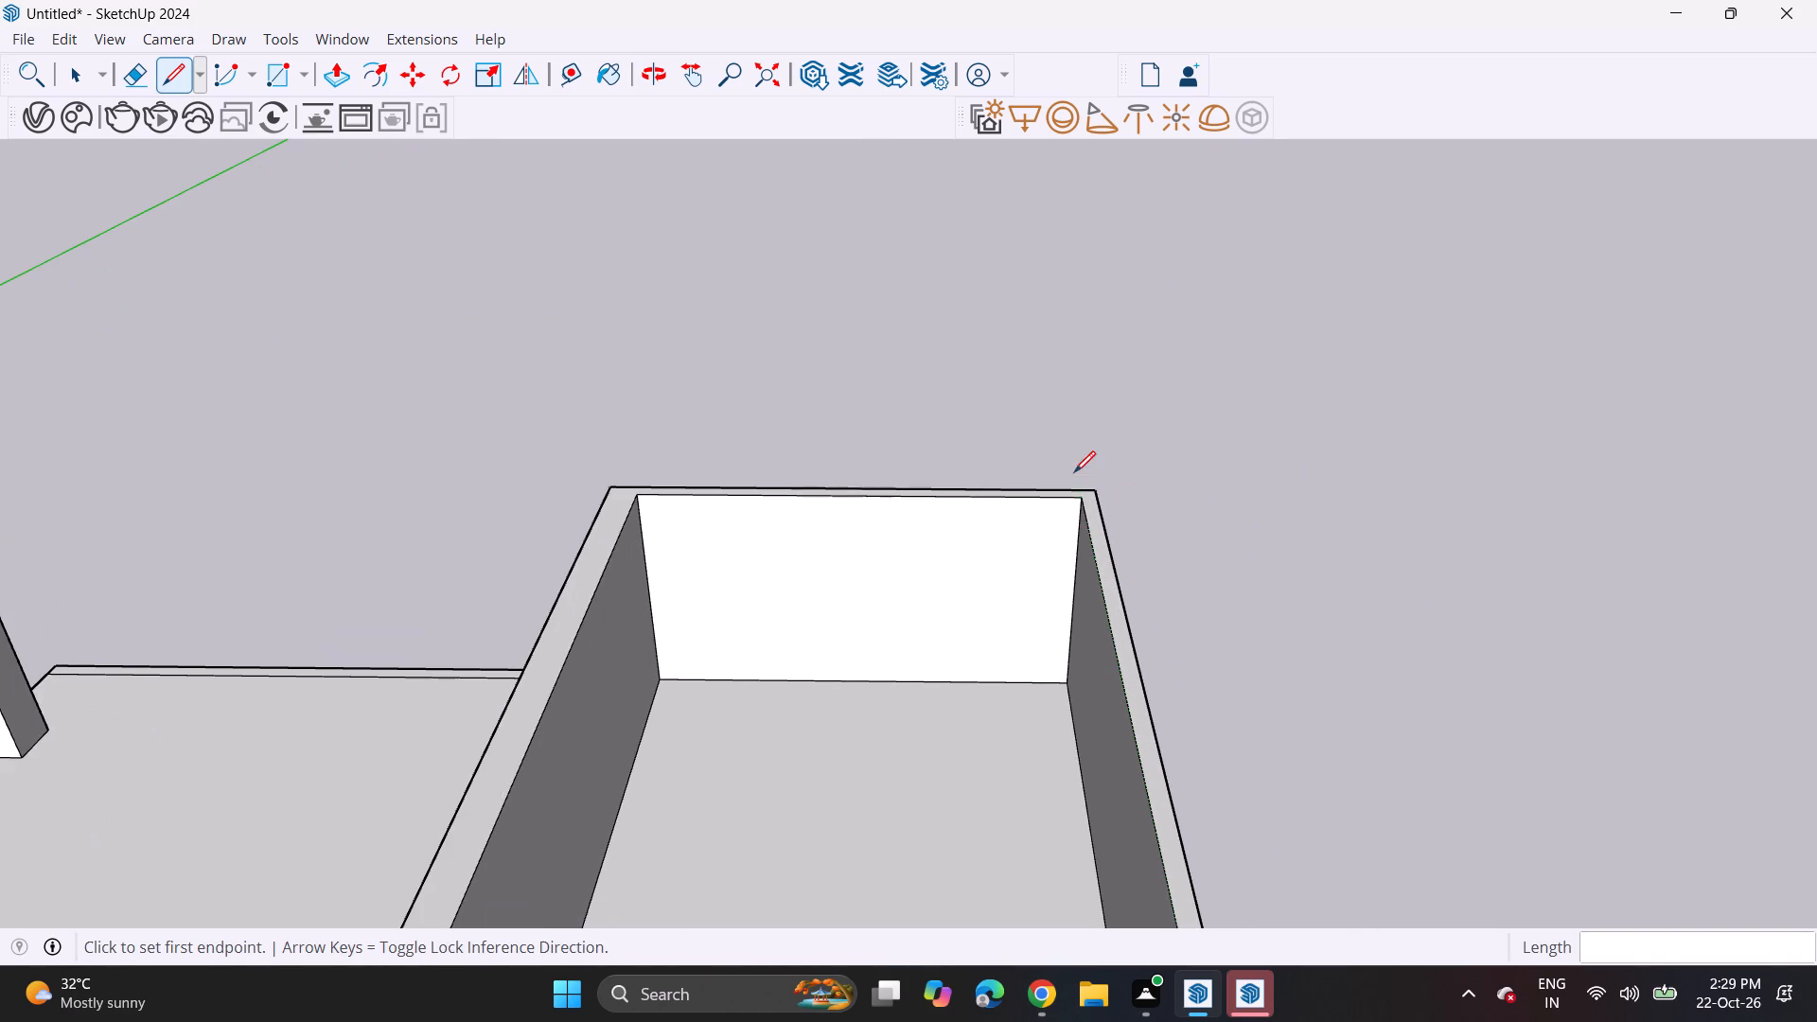
{"action": "left_click", "coordinate": [1076, 501]}
{"action": "scroll", "coordinate": [1081, 483], "scroll_direction": "up", "scroll_amount": 10}
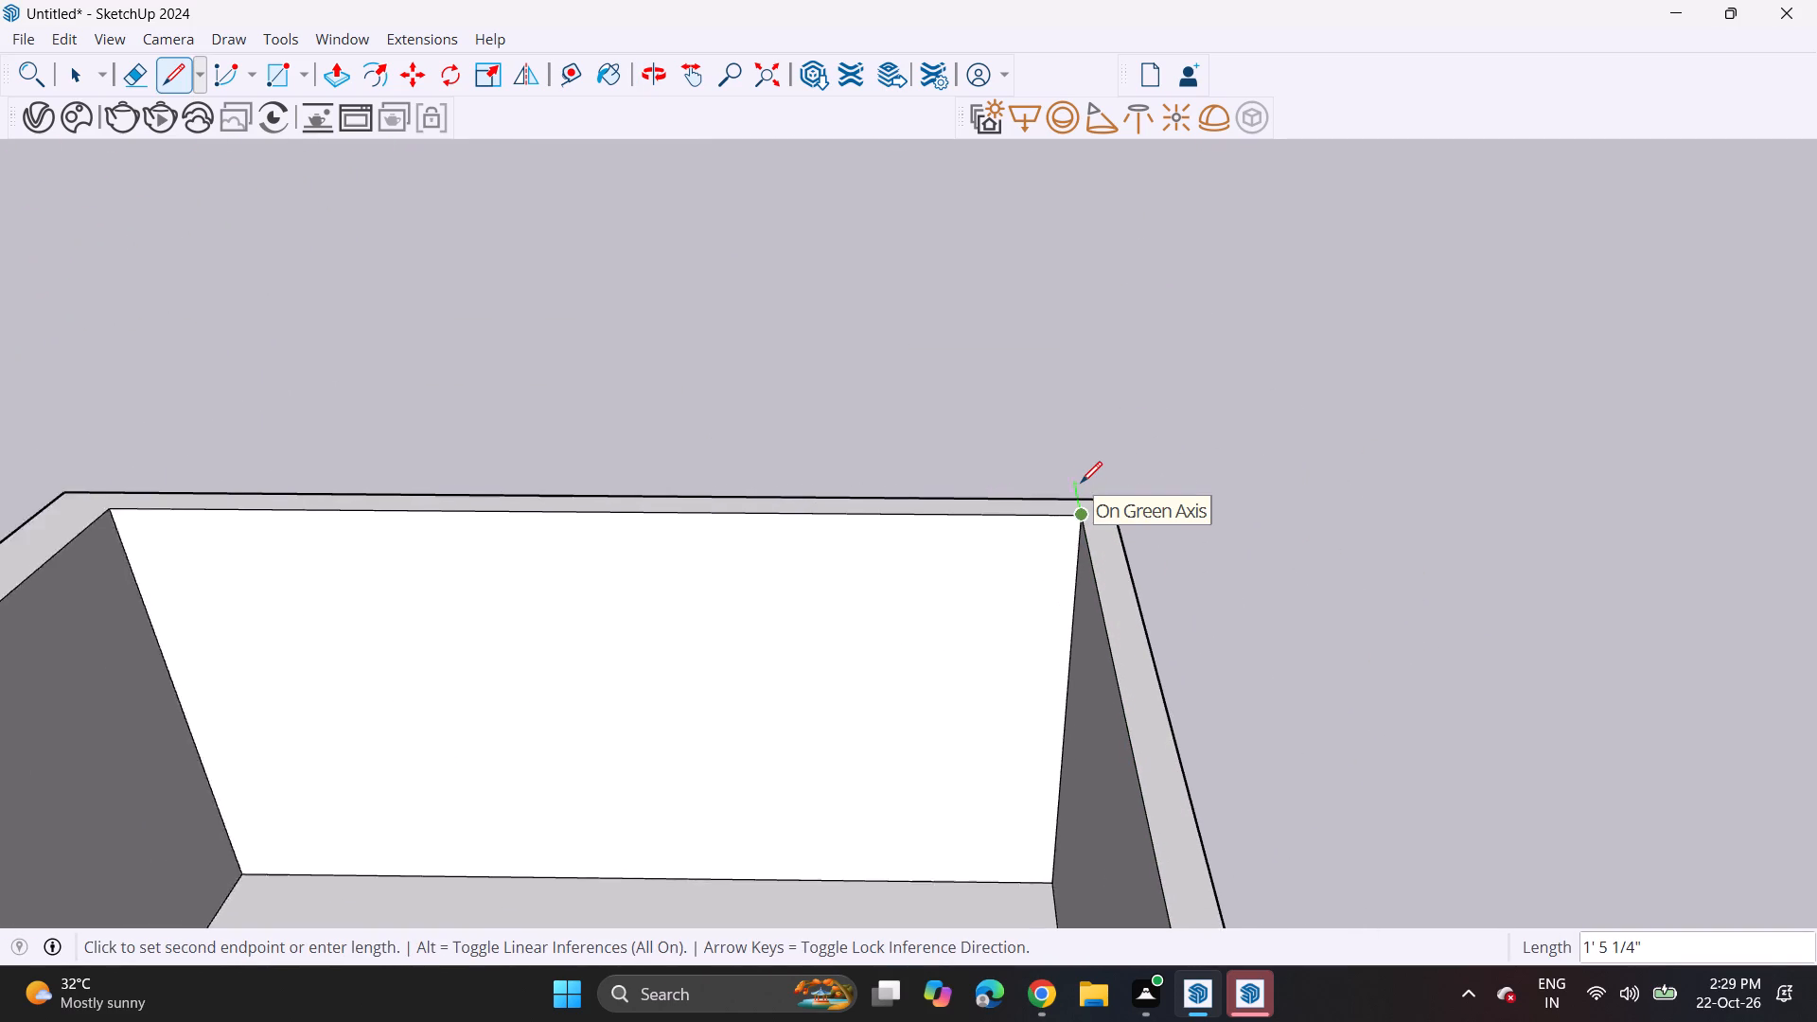
{"action": "scroll", "coordinate": [1081, 483], "scroll_direction": "up", "scroll_amount": 2}
{"action": "left_click", "coordinate": [1083, 504]}
{"action": "scroll", "coordinate": [1084, 504], "scroll_direction": "down", "scroll_amount": 20}
{"action": "scroll", "coordinate": [1084, 504], "scroll_direction": "down", "scroll_amount": 5}
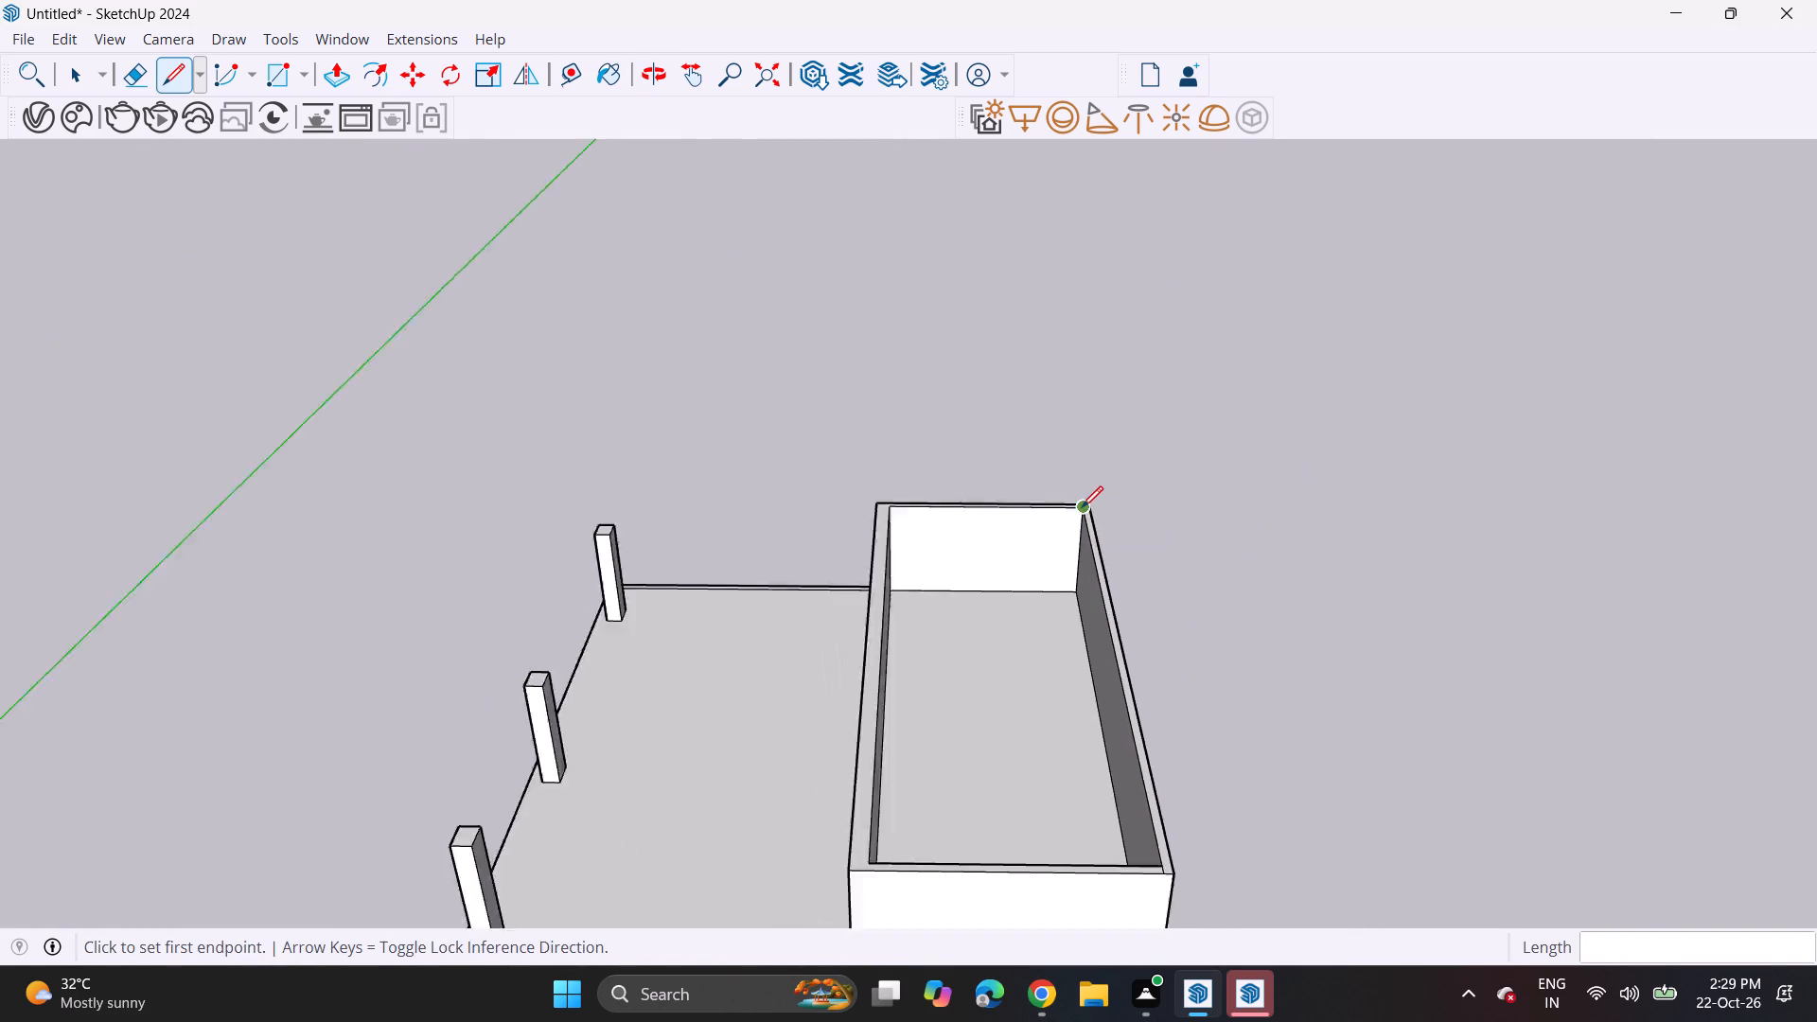
Push/pull the top strip of the room's outer side wall up about 1' 9" with a new starting face.
{"action": "left_click", "coordinate": [341, 85]}
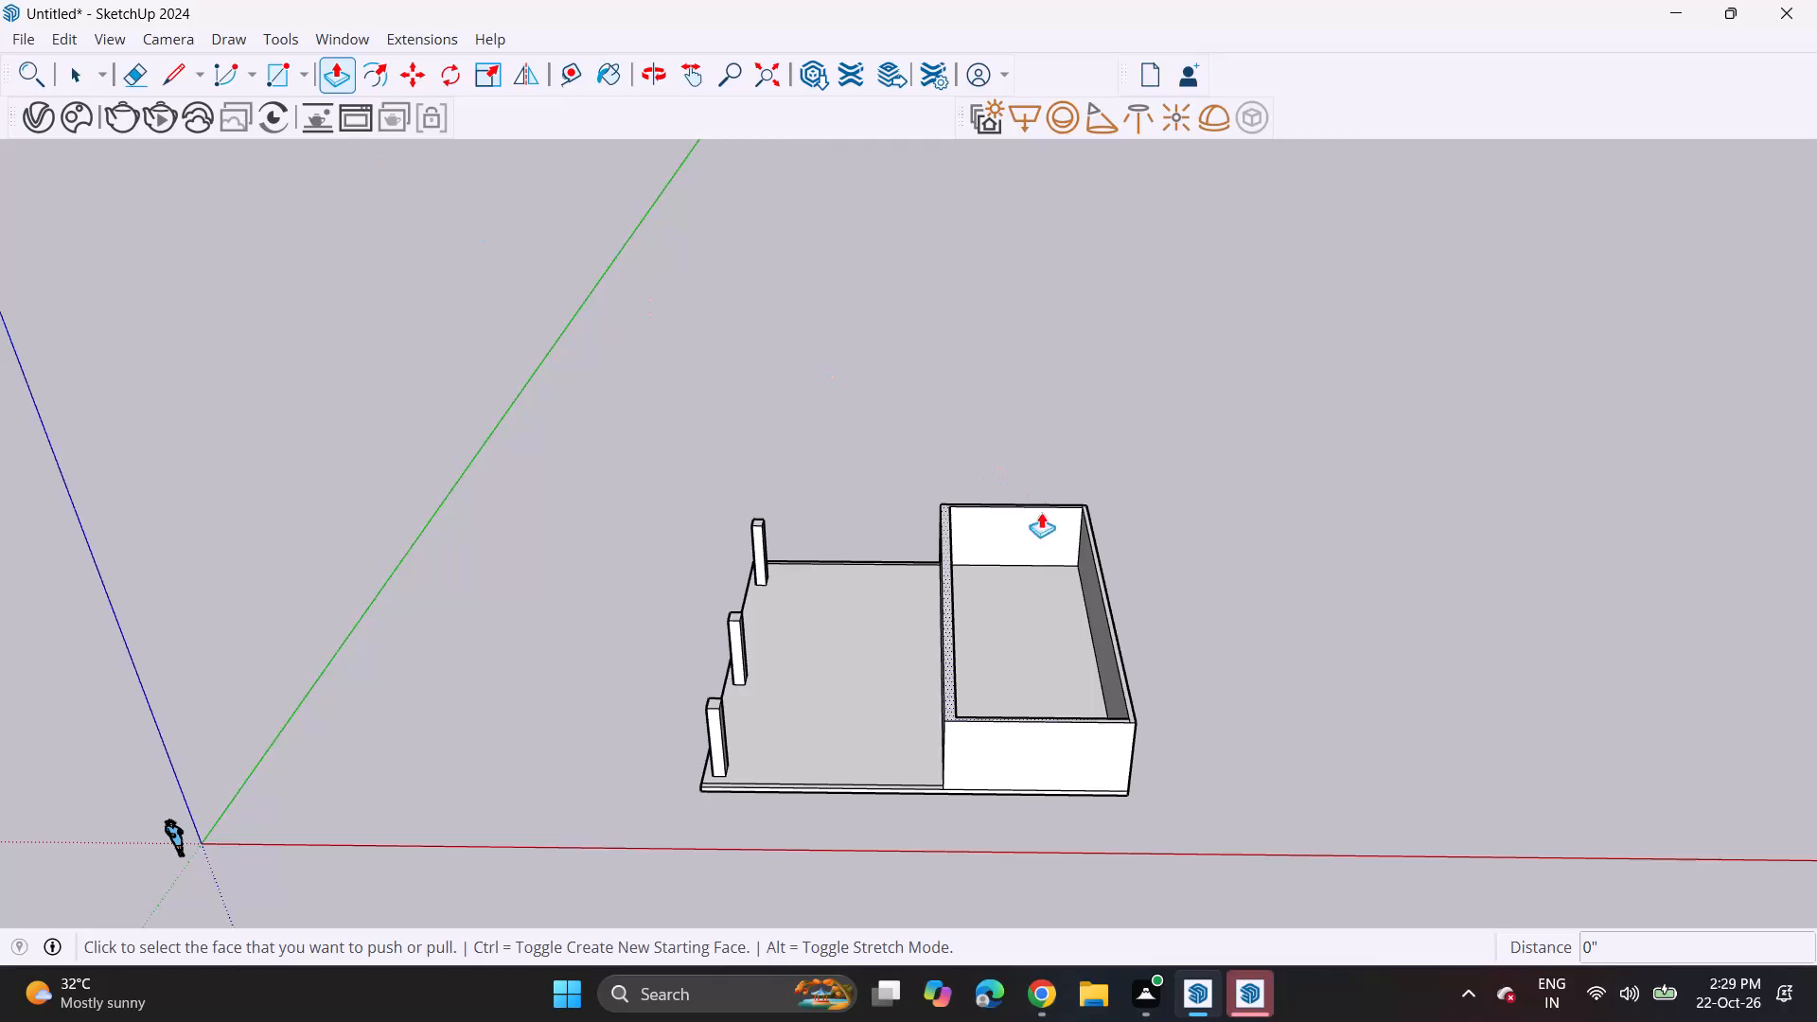
{"action": "scroll", "coordinate": [1124, 696], "scroll_direction": "up", "scroll_amount": 6}
{"action": "left_click", "coordinate": [1133, 718]}
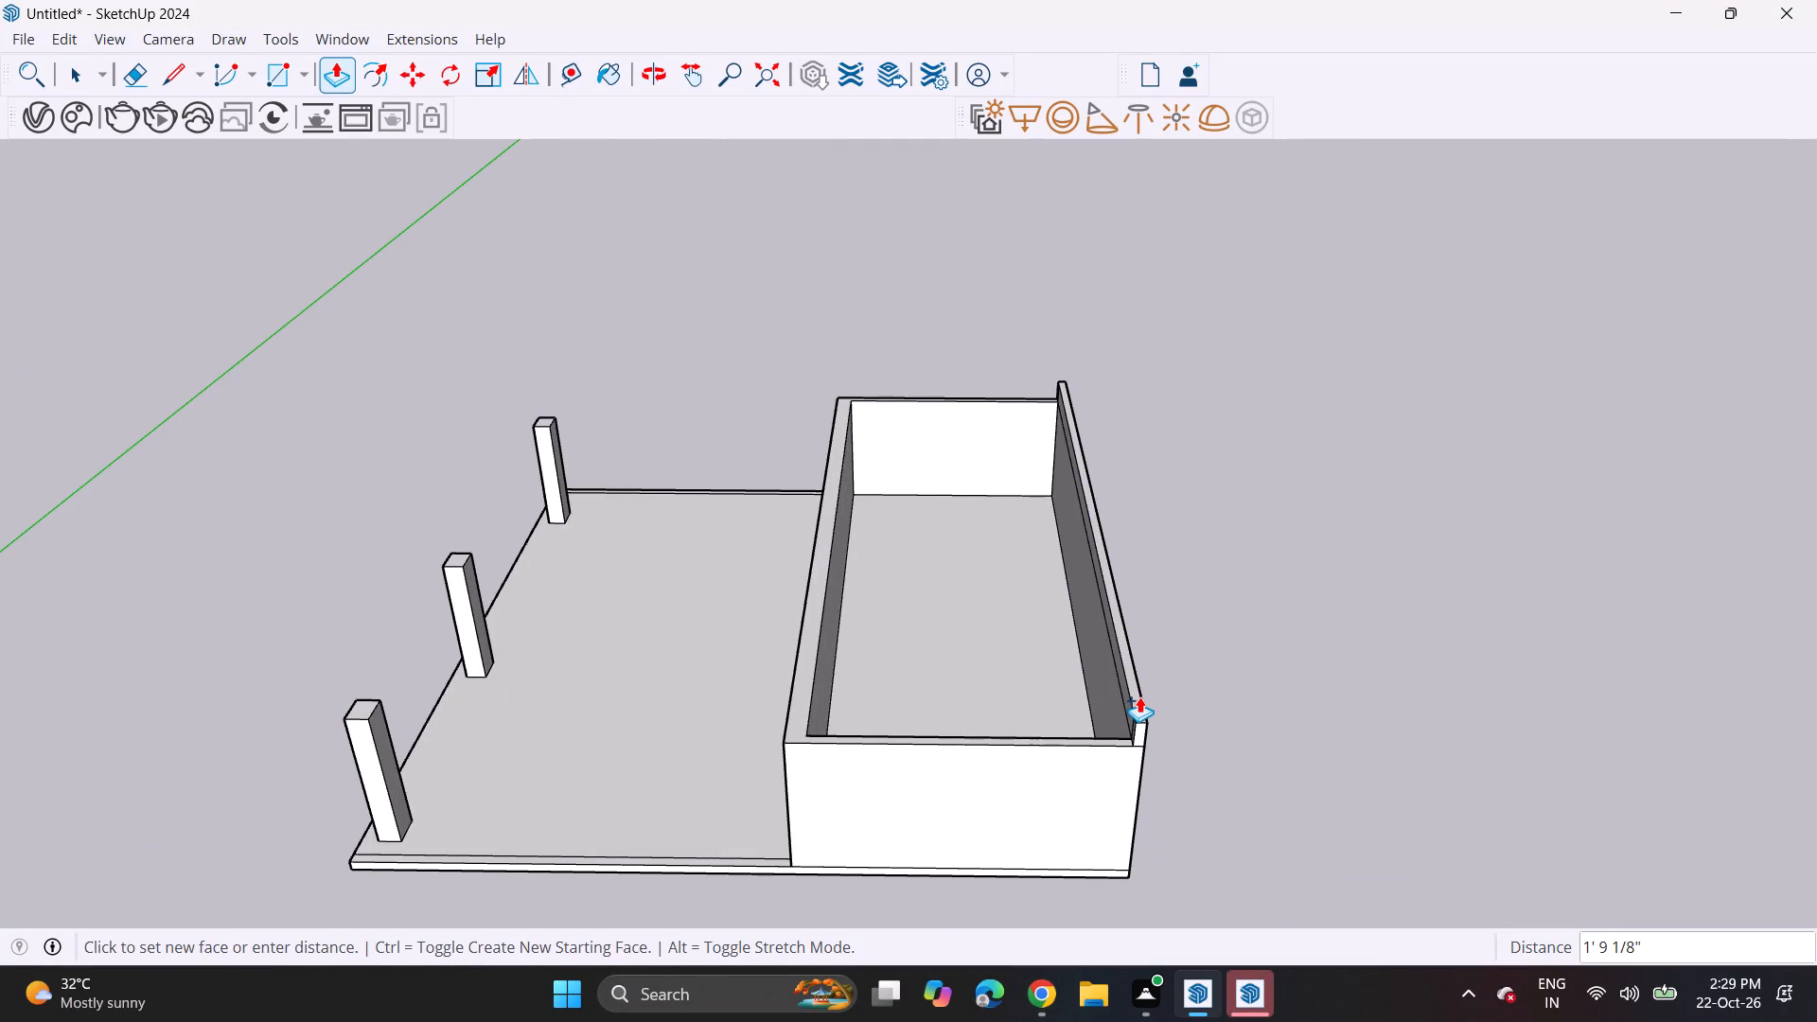
{"action": "left_click", "coordinate": [1139, 696]}
Push/pull the front end segment of the raised strip's inner face about 47' 8 5/8" across the front, forming a beam over the front column.
{"action": "middle_click_drag", "start_coordinate": [1001, 710], "coordinate": [1119, 637]}
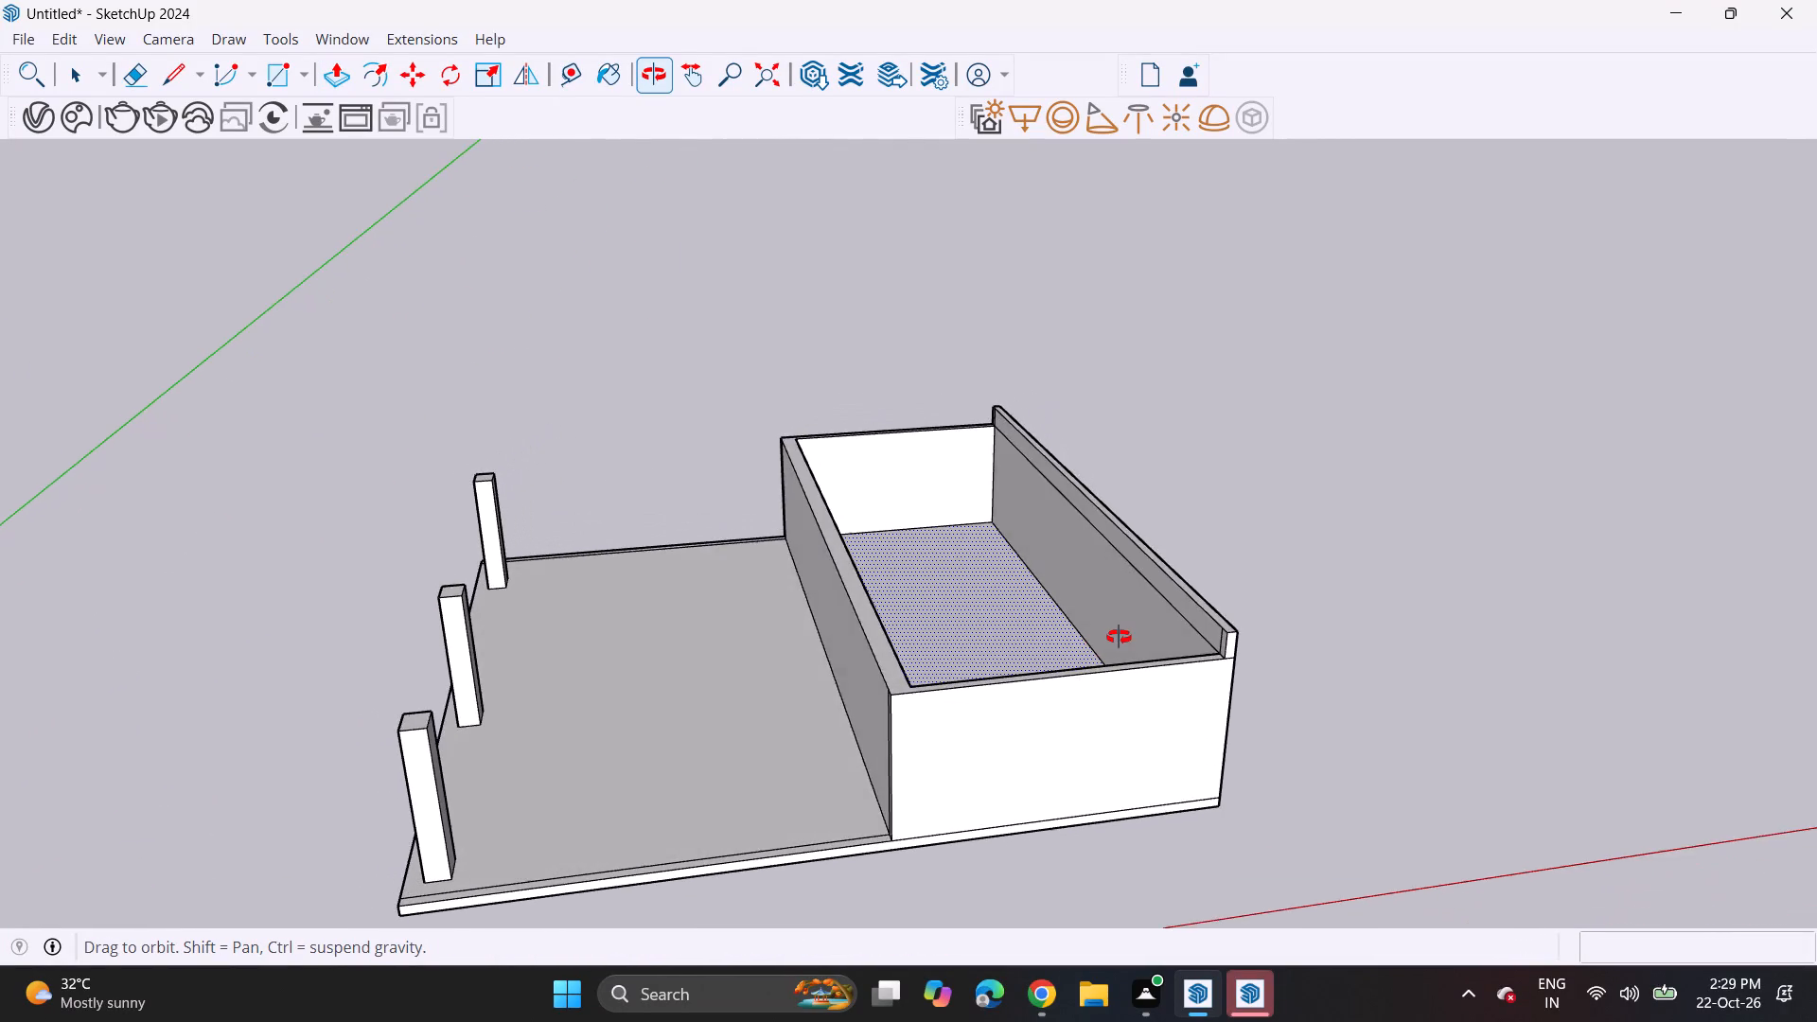
{"action": "middle_click_drag", "start_coordinate": [1119, 637], "coordinate": [997, 662]}
{"action": "scroll", "coordinate": [972, 682], "scroll_direction": "up", "scroll_amount": 1}
{"action": "middle_click_drag", "start_coordinate": [972, 682], "coordinate": [1027, 586], "text": "shift"}
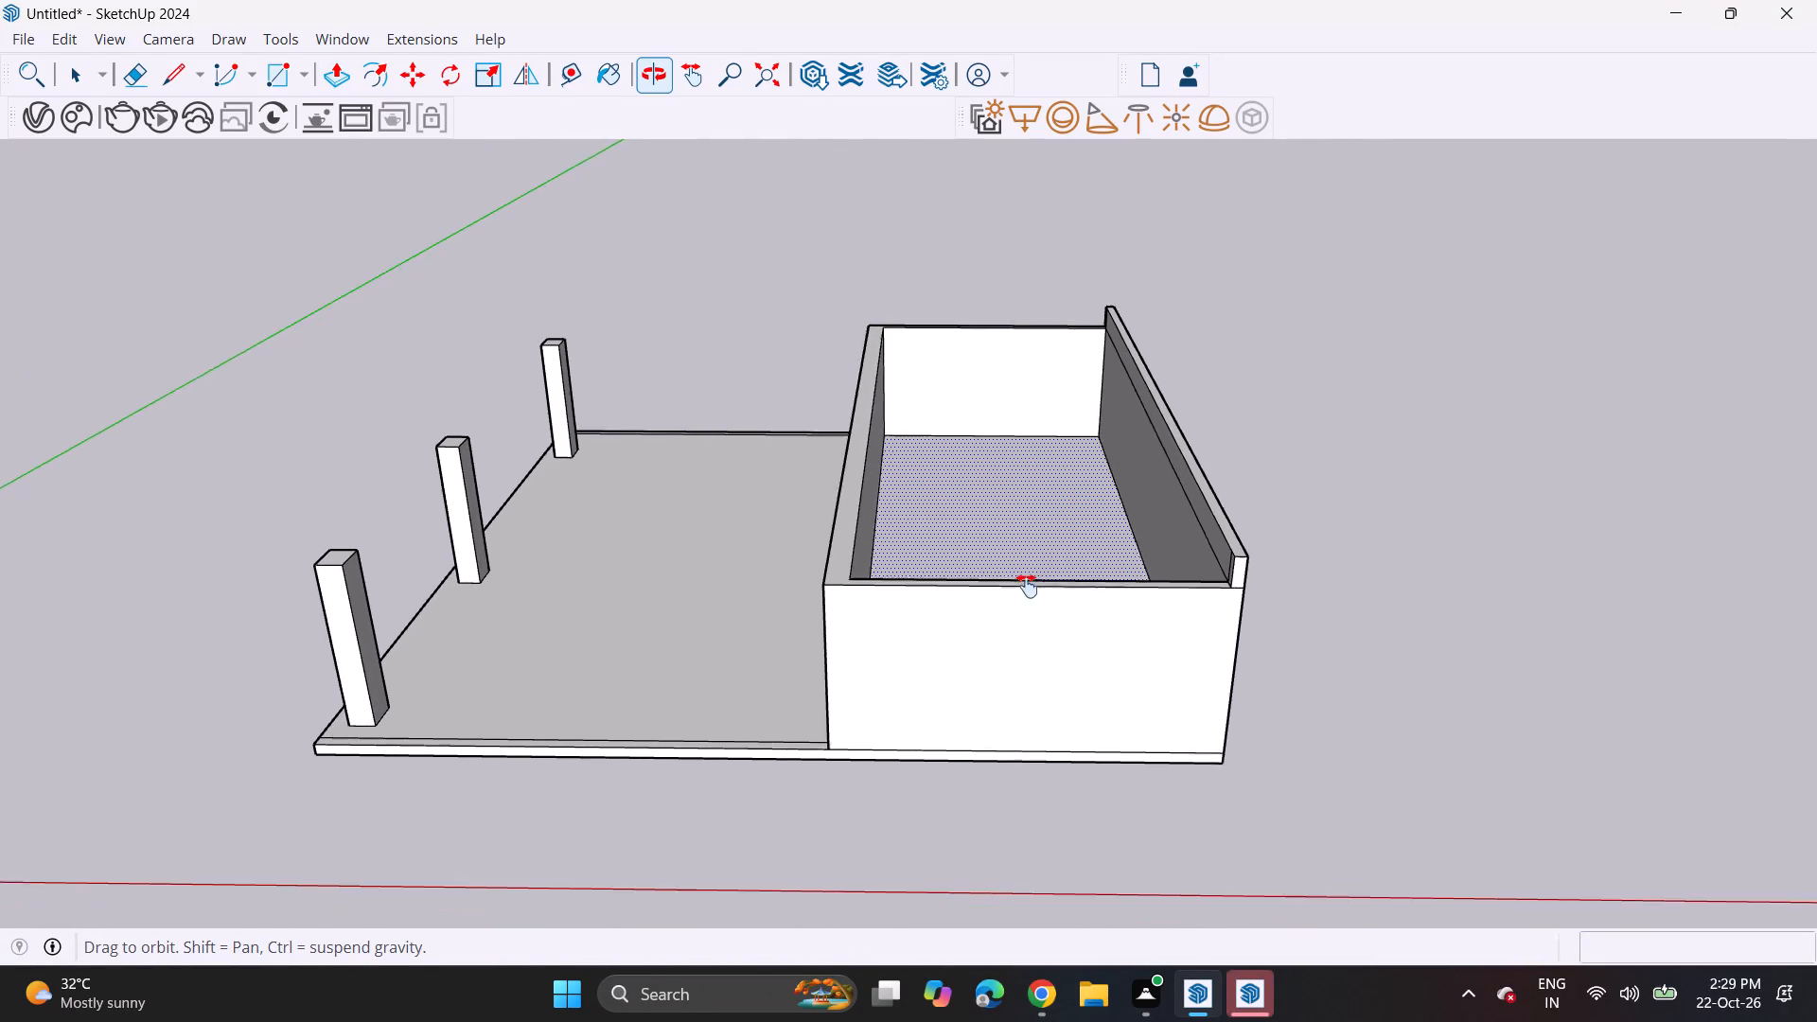
{"action": "middle_click_drag", "start_coordinate": [1027, 586], "coordinate": [1034, 576], "text": "shift"}
{"action": "middle_click_drag", "start_coordinate": [1034, 576], "coordinate": [1179, 505]}
{"action": "scroll", "coordinate": [1291, 435], "scroll_direction": "up", "scroll_amount": 4}
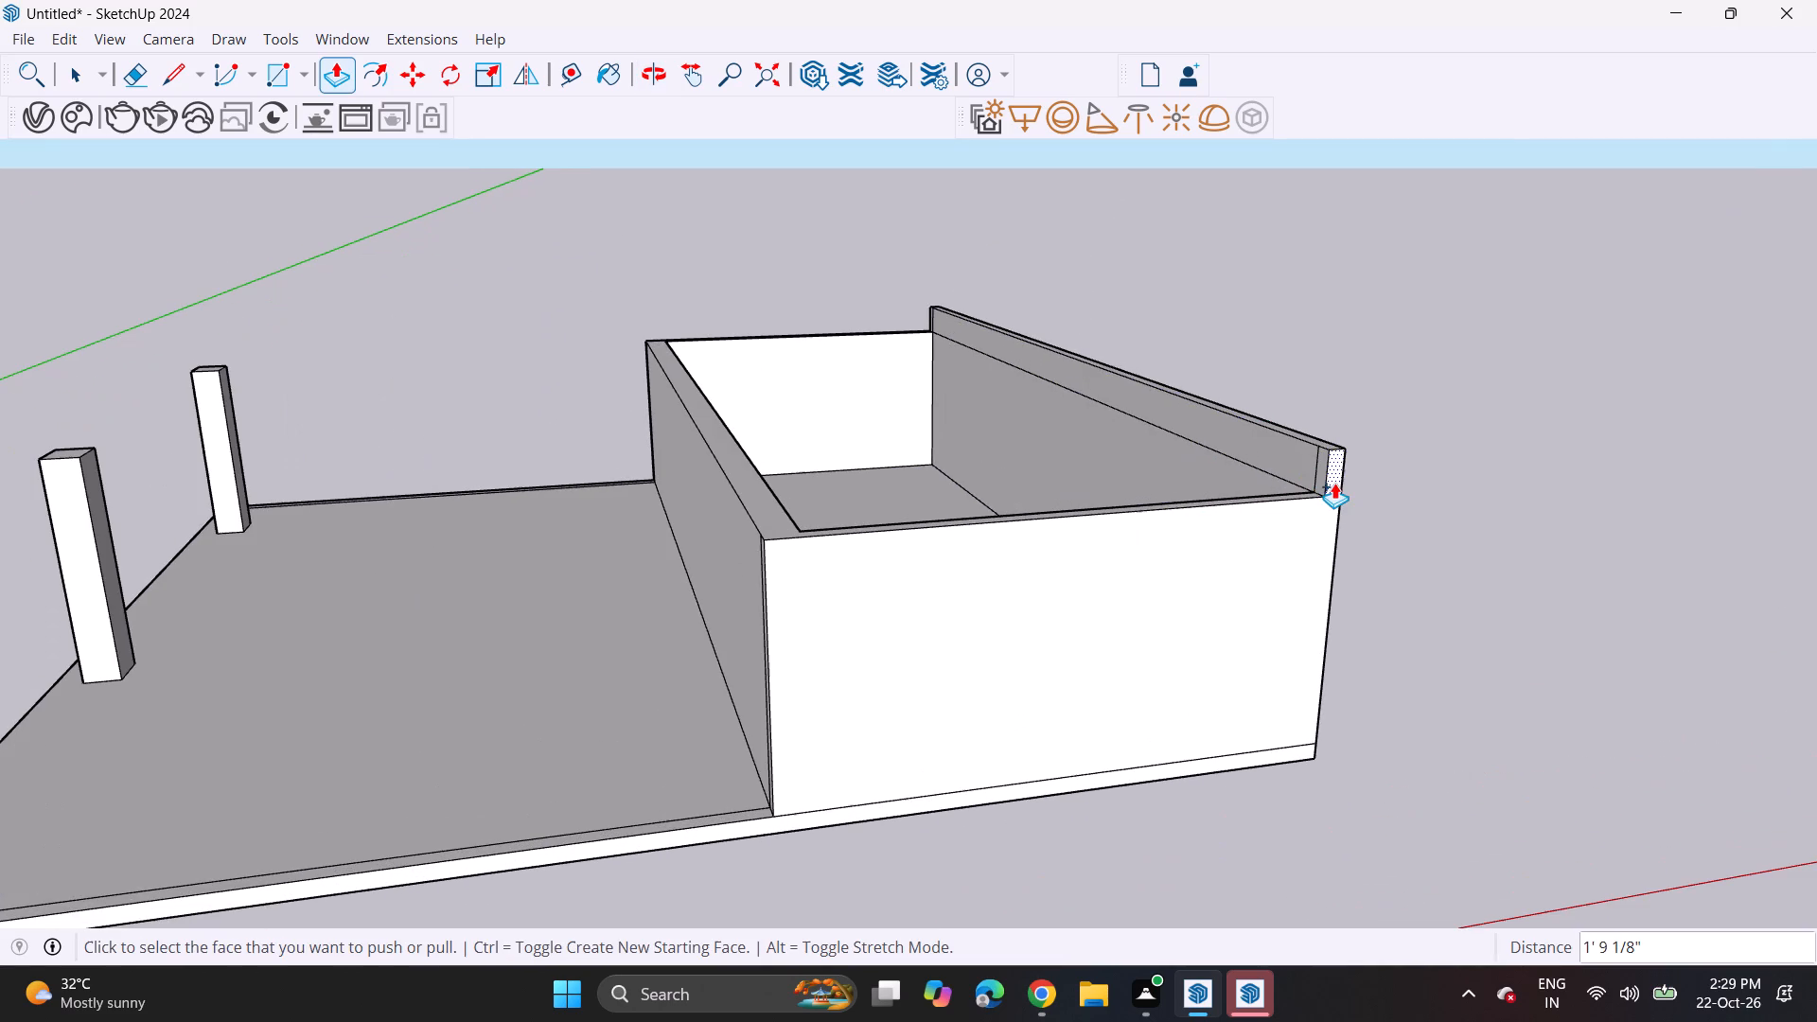
{"action": "left_click", "coordinate": [1328, 478]}
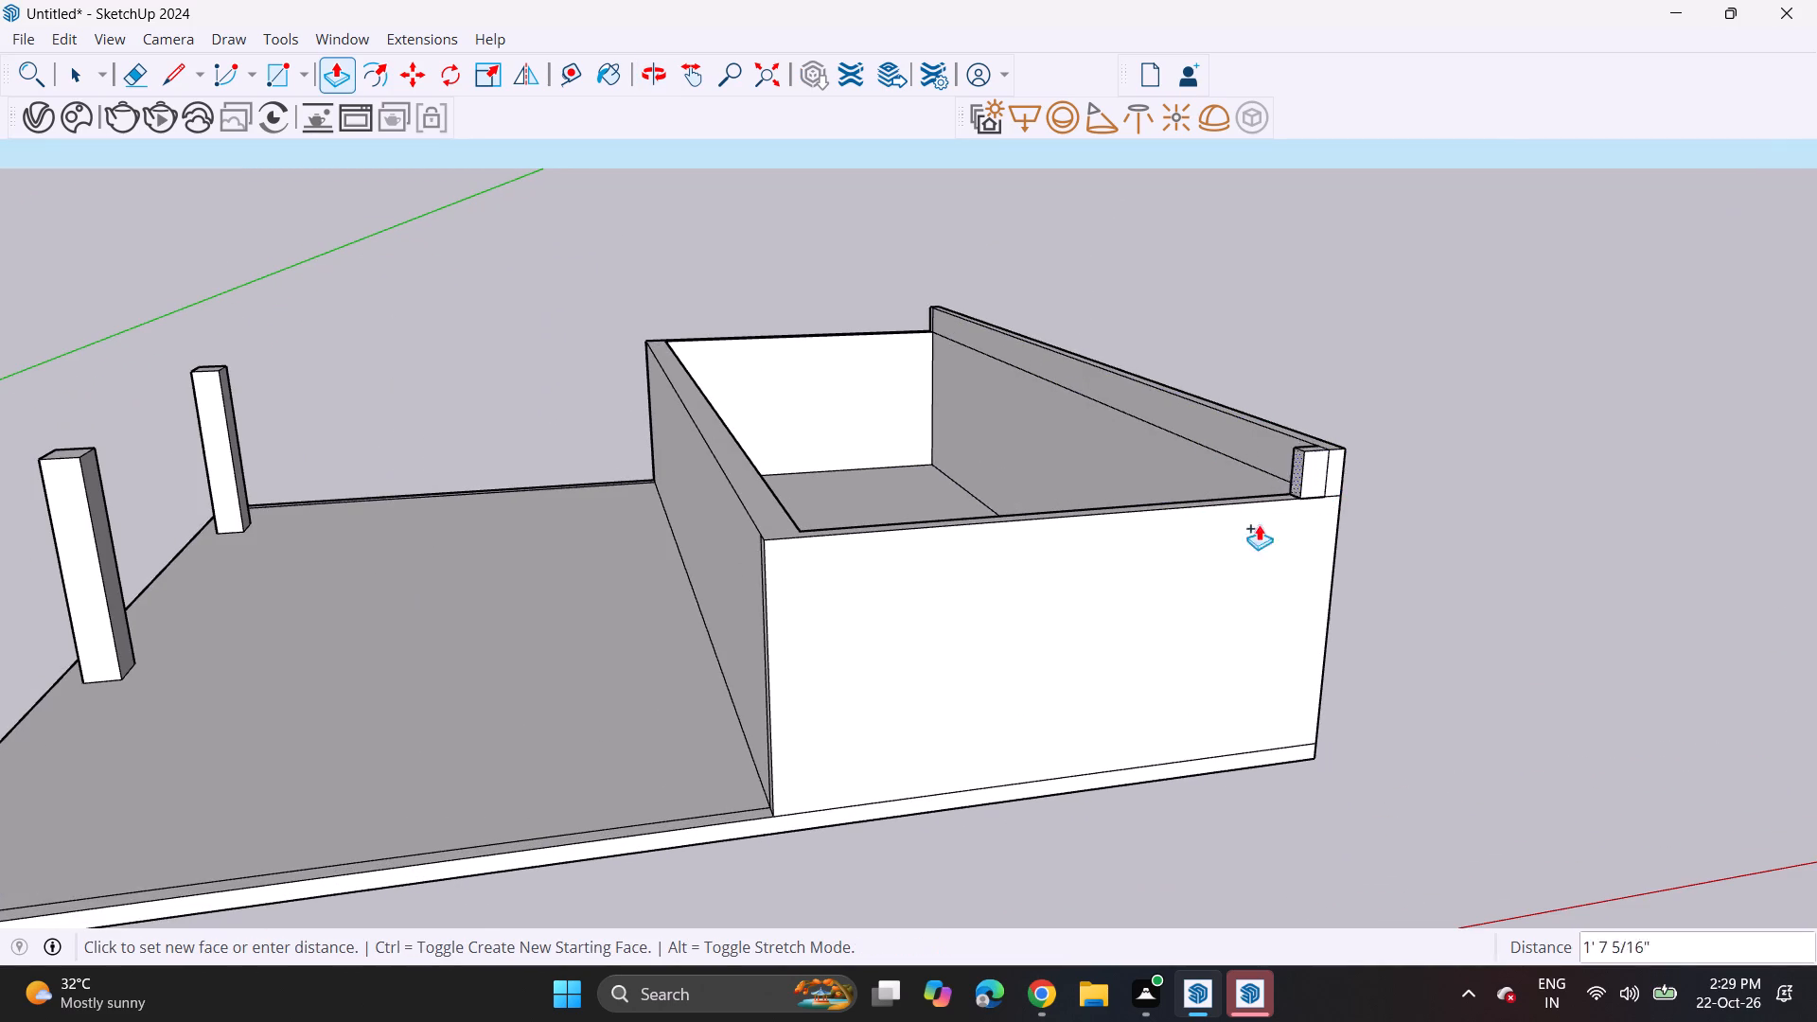
{"action": "scroll", "coordinate": [482, 756], "scroll_direction": "down", "scroll_amount": 7}
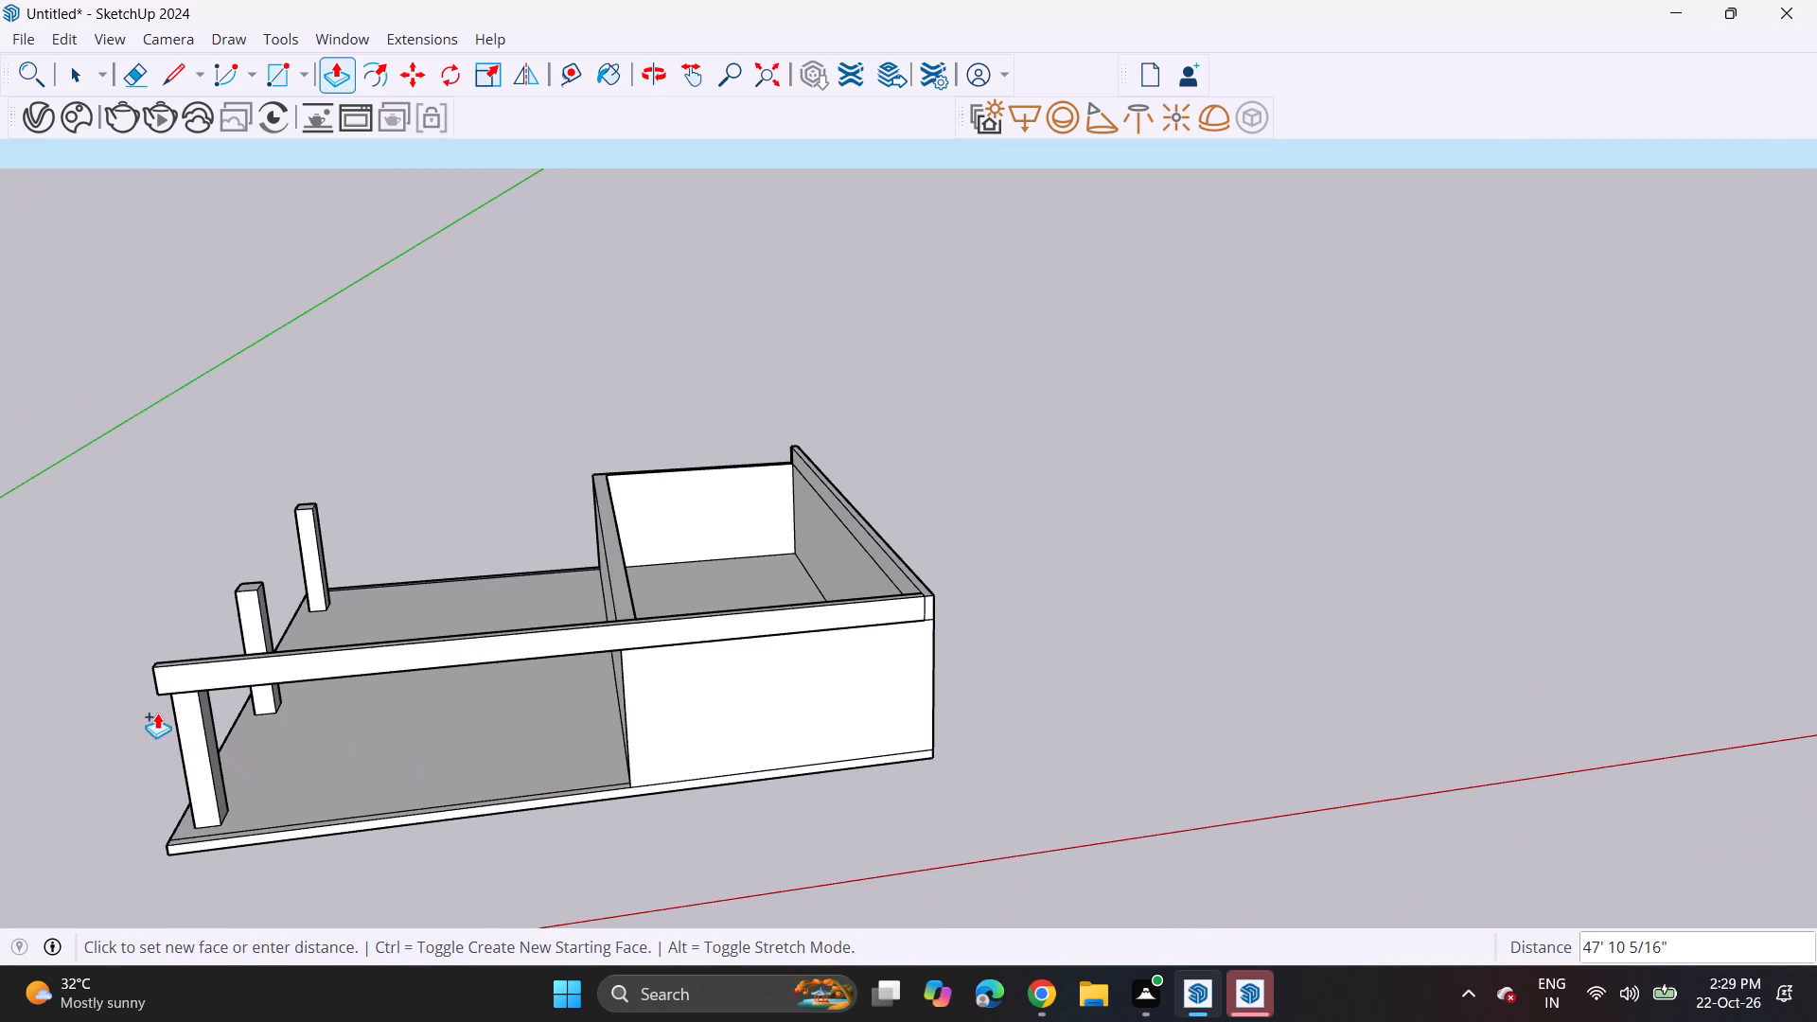
{"action": "left_click", "coordinate": [183, 740]}
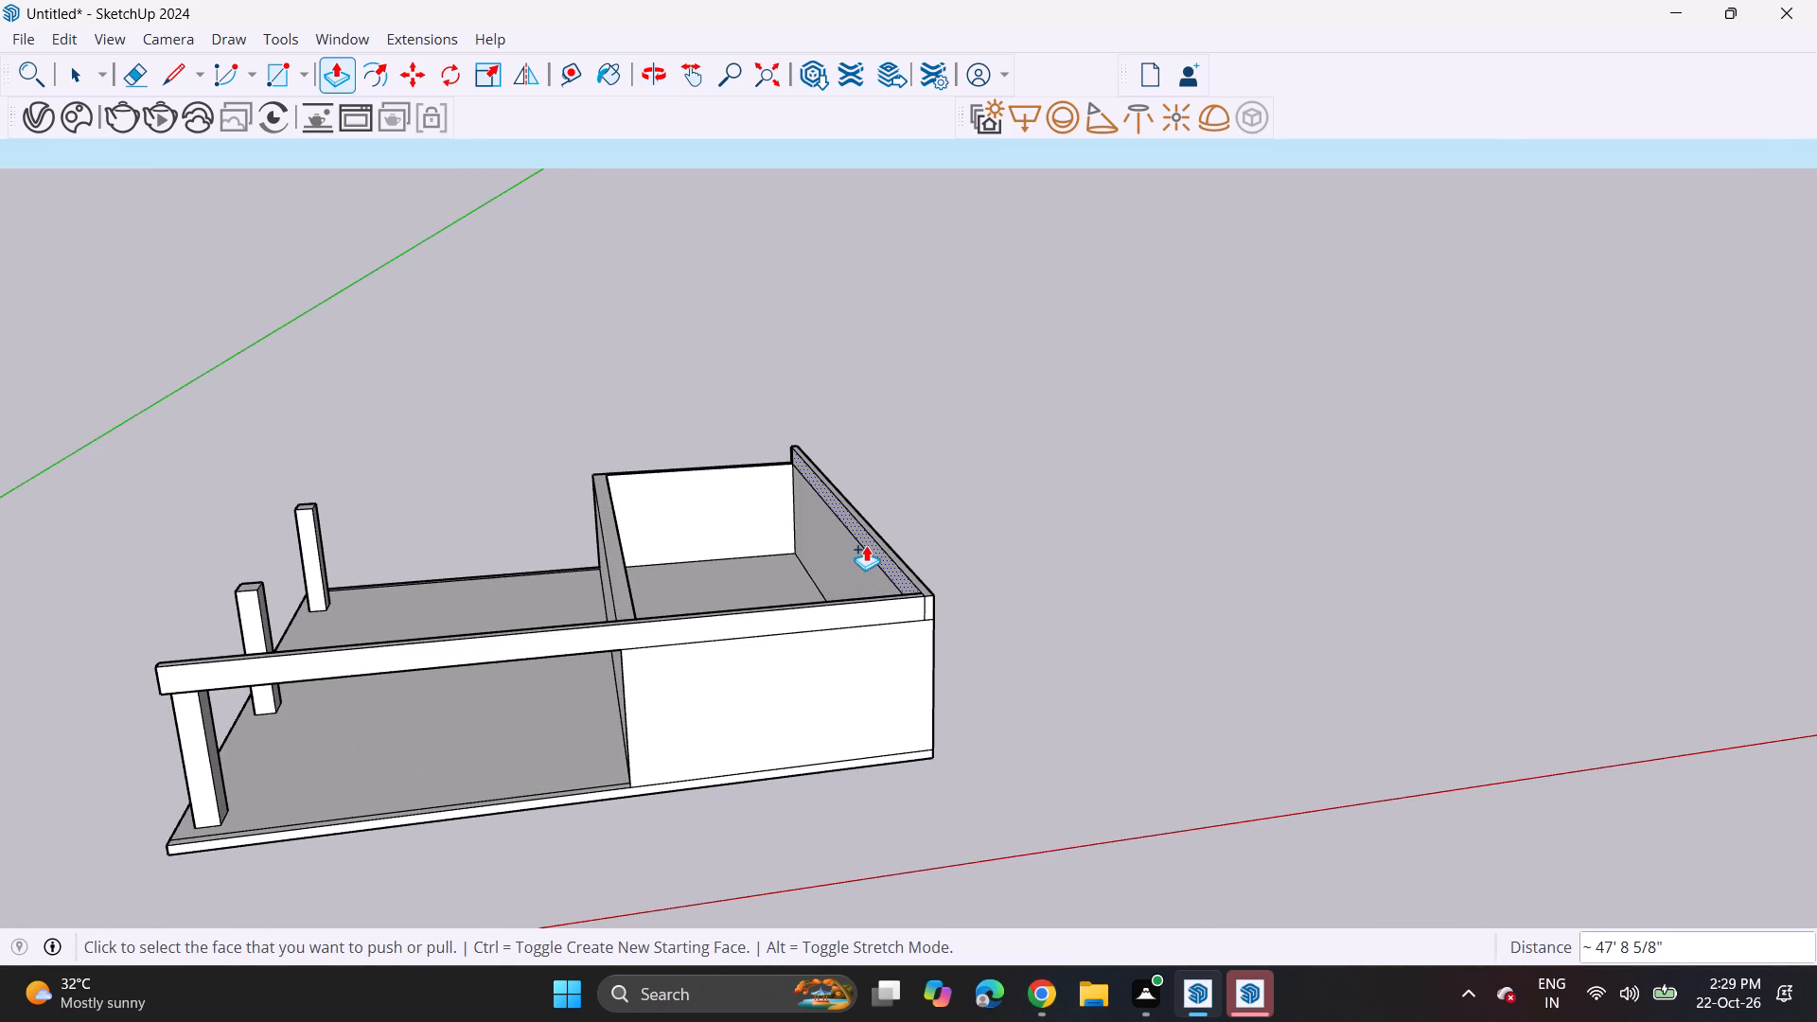
Push/pull the long middle segment of the raised strip's inner face about 47' 8 5/8" across the building, forming the roof slab.
{"action": "left_click", "coordinate": [866, 545]}
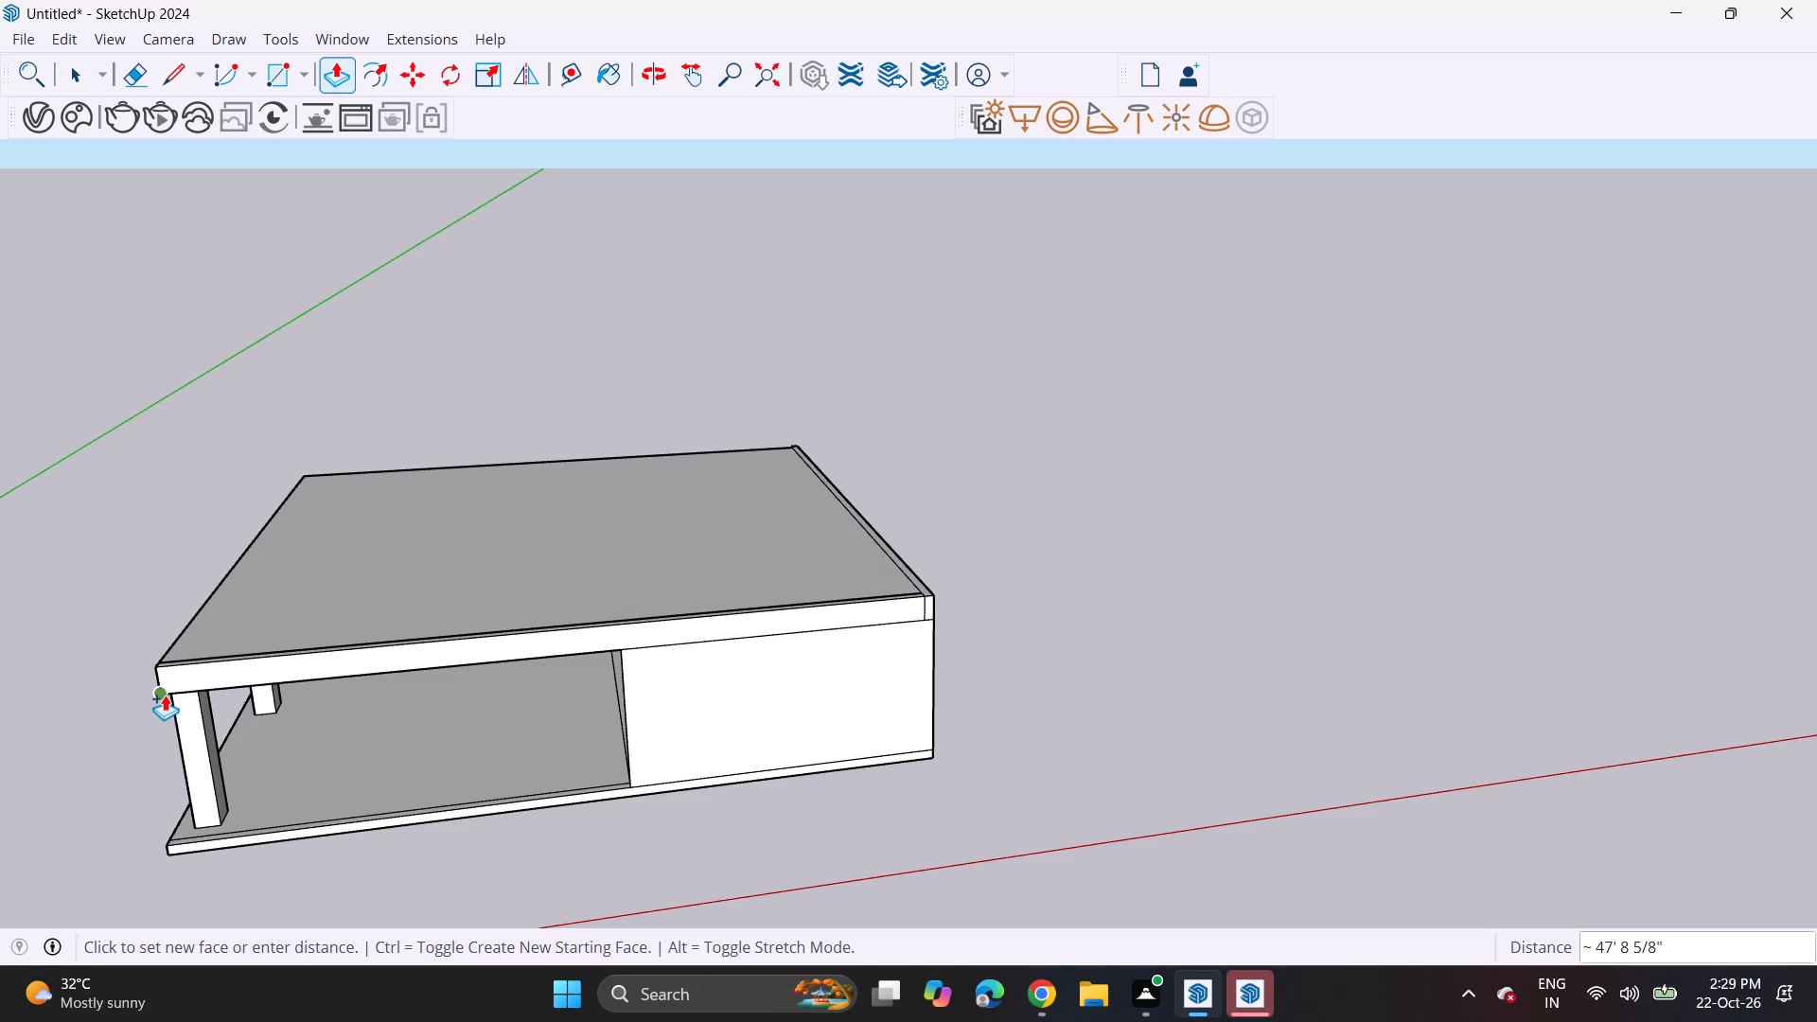
{"action": "middle_click_drag", "start_coordinate": [154, 572], "coordinate": [376, 556]}
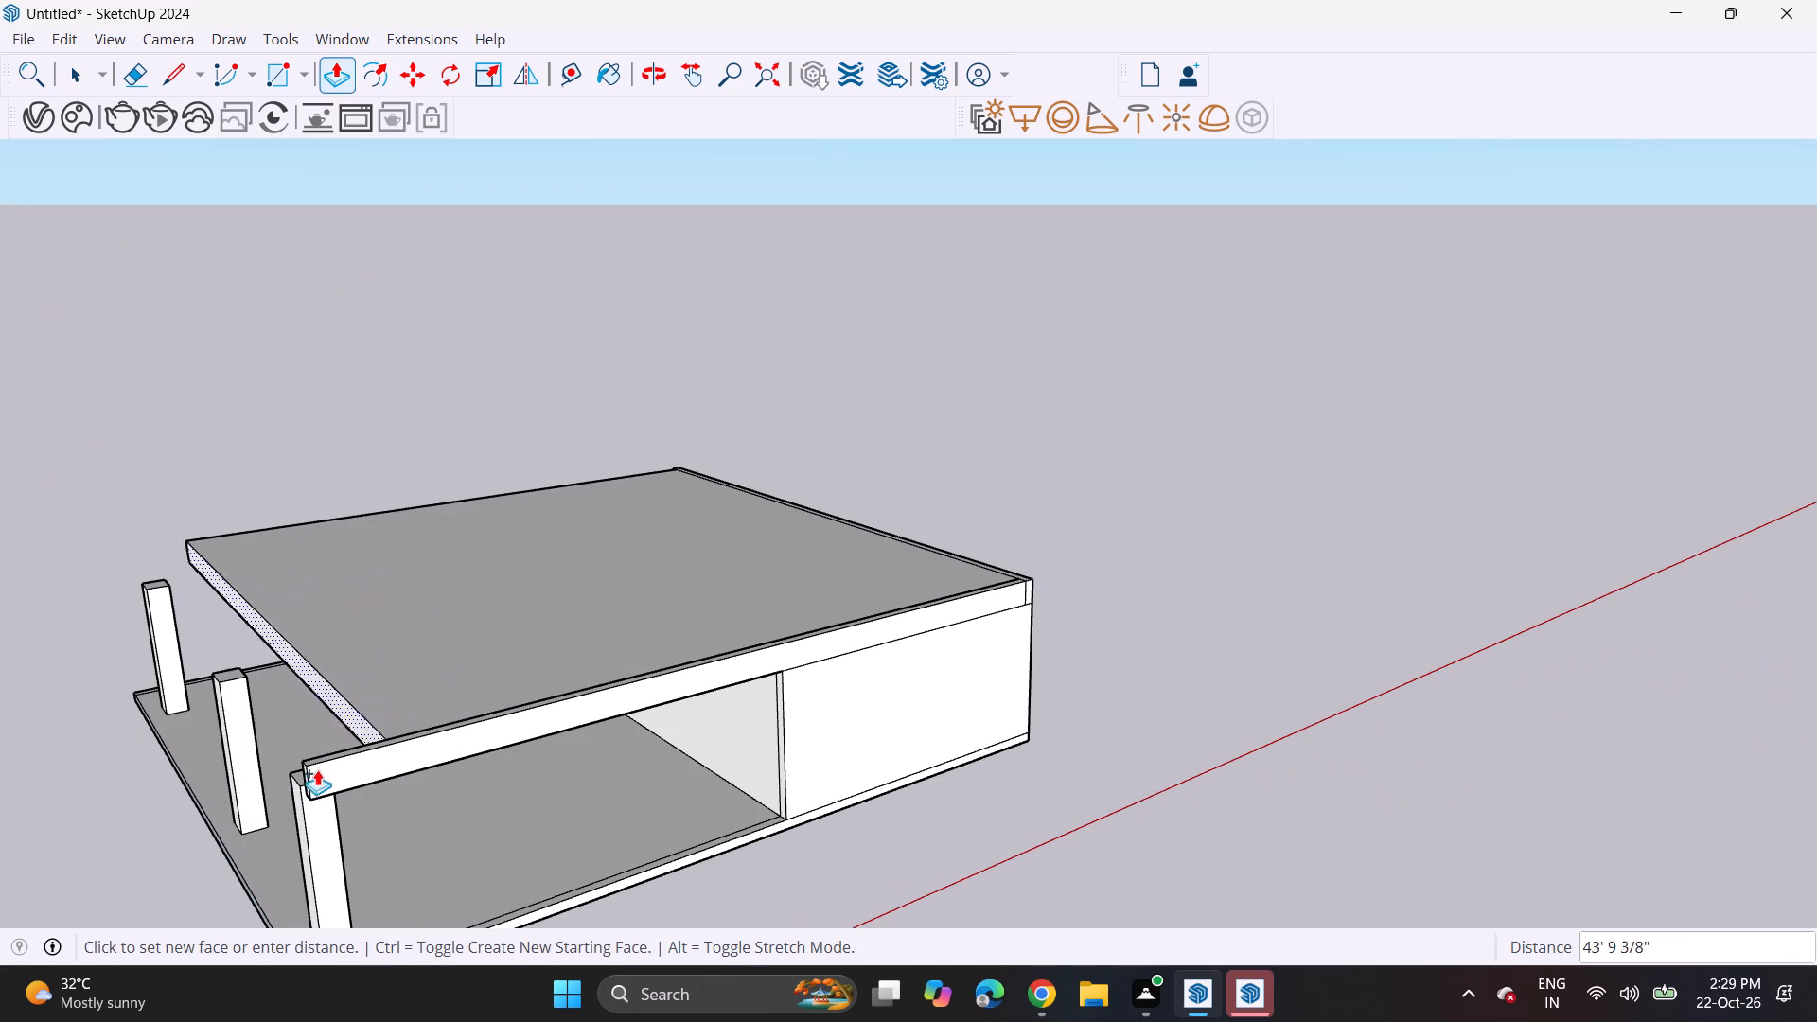
{"action": "left_click", "coordinate": [302, 782]}
Push/pull the strip's rear end segment about 47' 8 5/8" along the back, level with the slab's far side edge.
{"action": "middle_click_drag", "start_coordinate": [131, 449], "coordinate": [413, 422]}
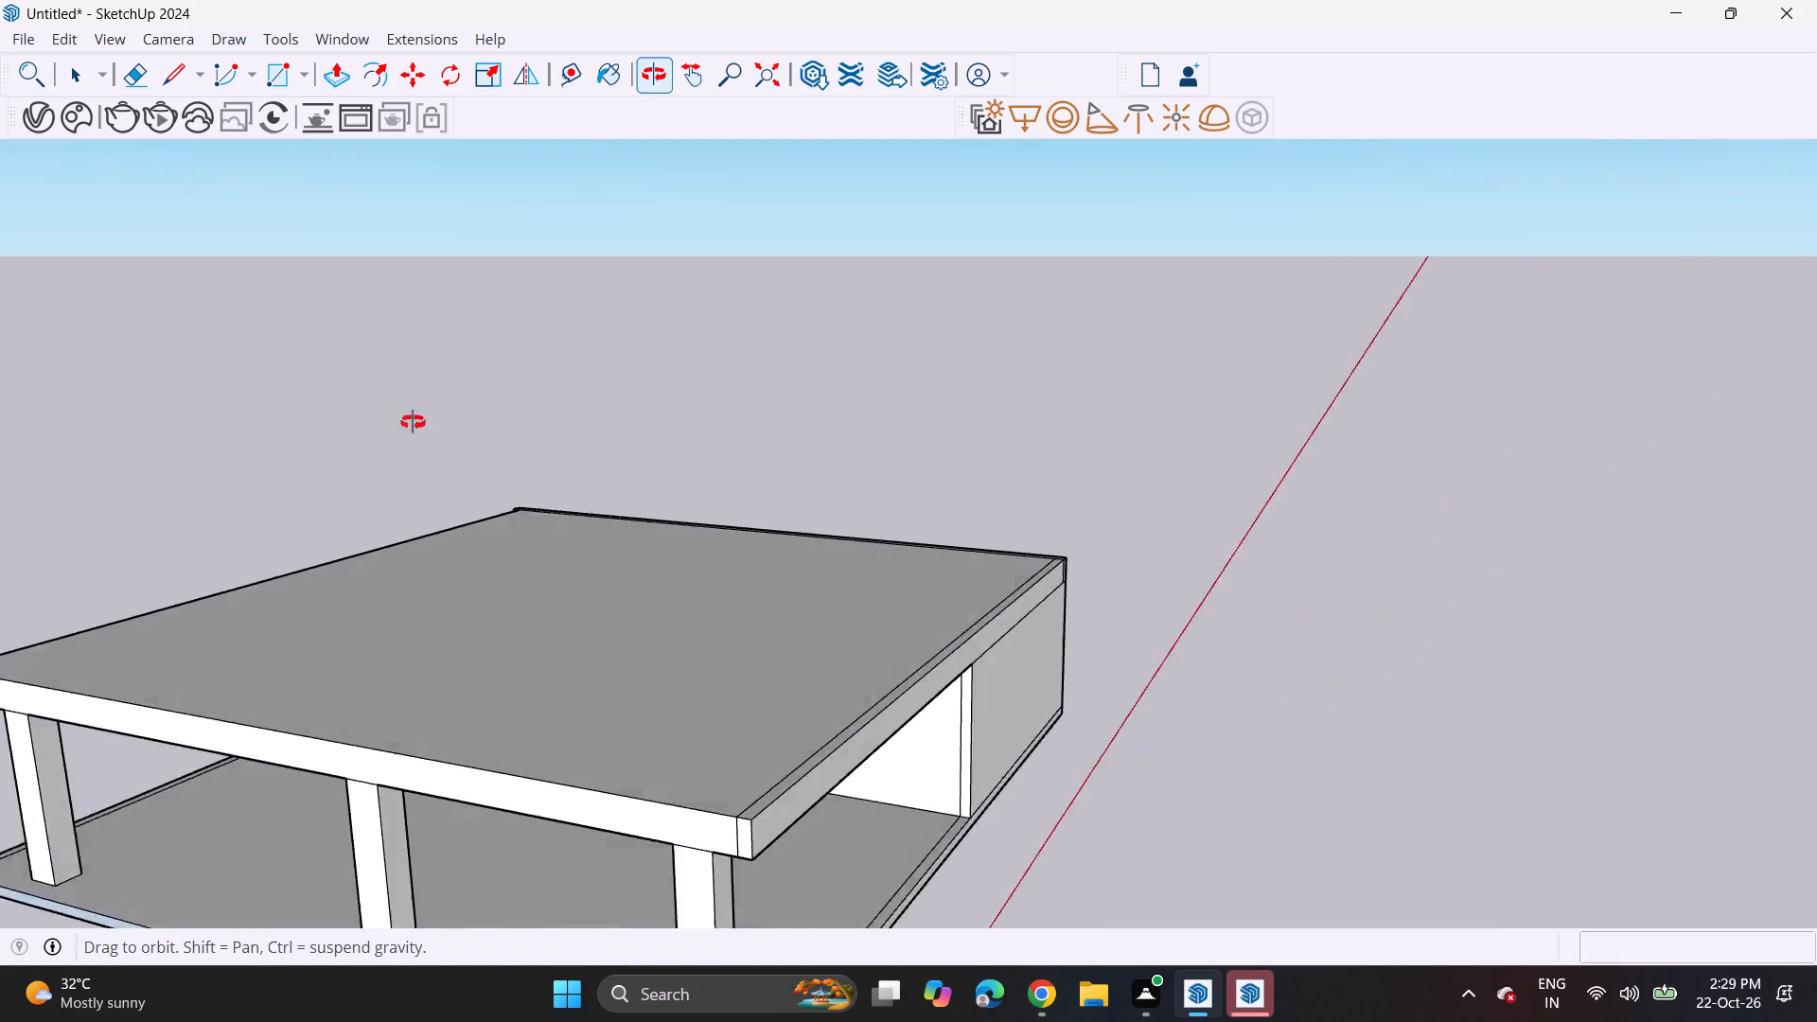
{"action": "middle_click_drag", "start_coordinate": [413, 422], "coordinate": [1113, 298]}
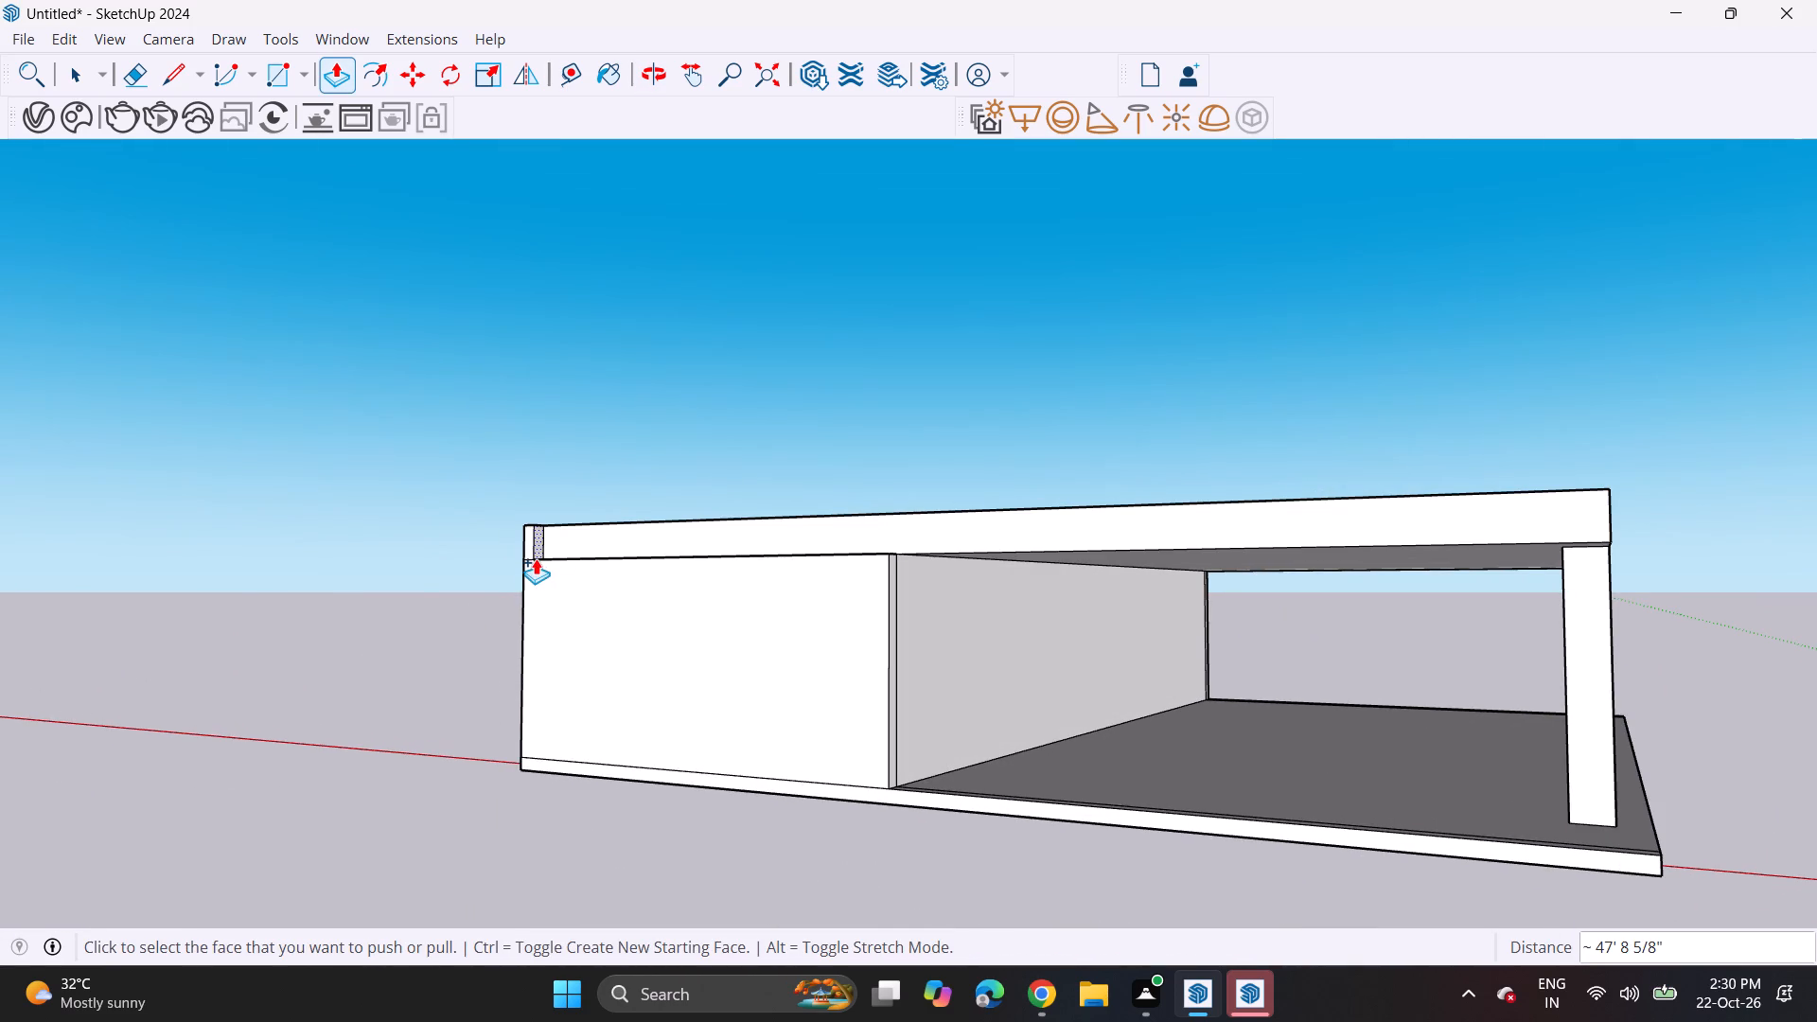
{"action": "left_click", "coordinate": [536, 558]}
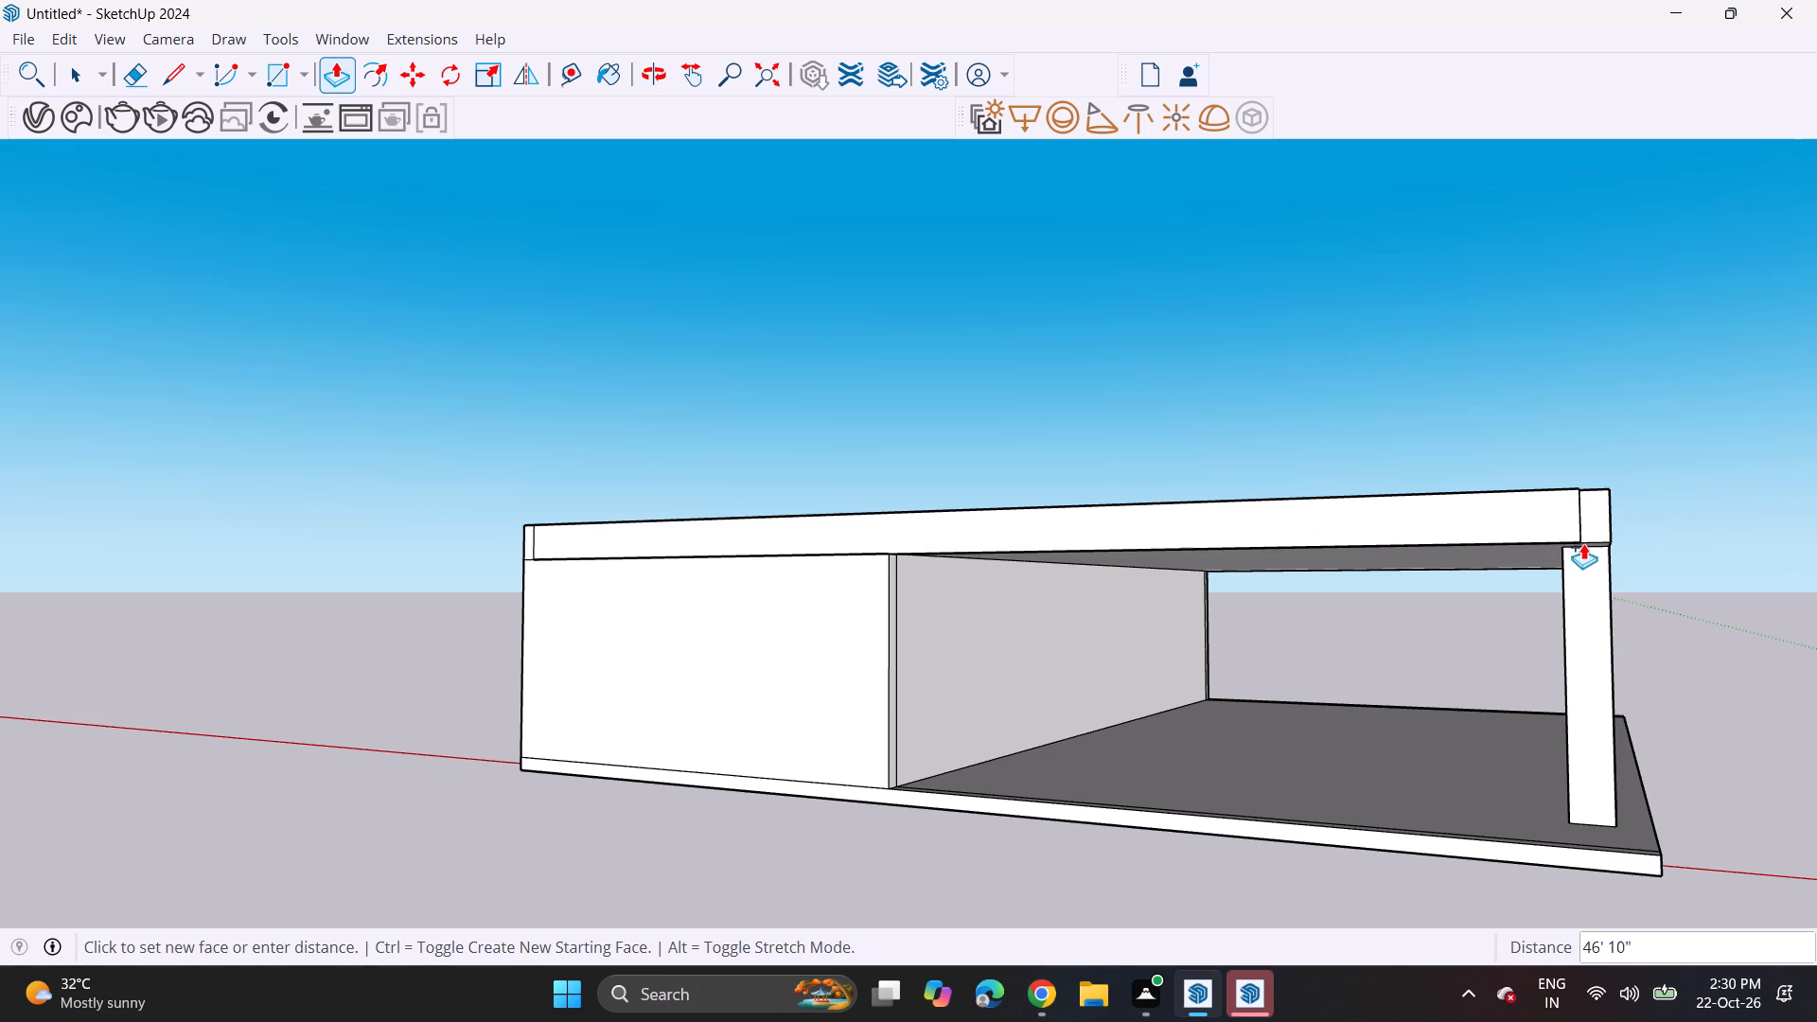
{"action": "left_click", "coordinate": [1610, 552]}
Offset the outline of the slab's large top face about 9 11/16" inward.
{"action": "middle_click_drag", "start_coordinate": [1550, 525], "coordinate": [928, 486]}
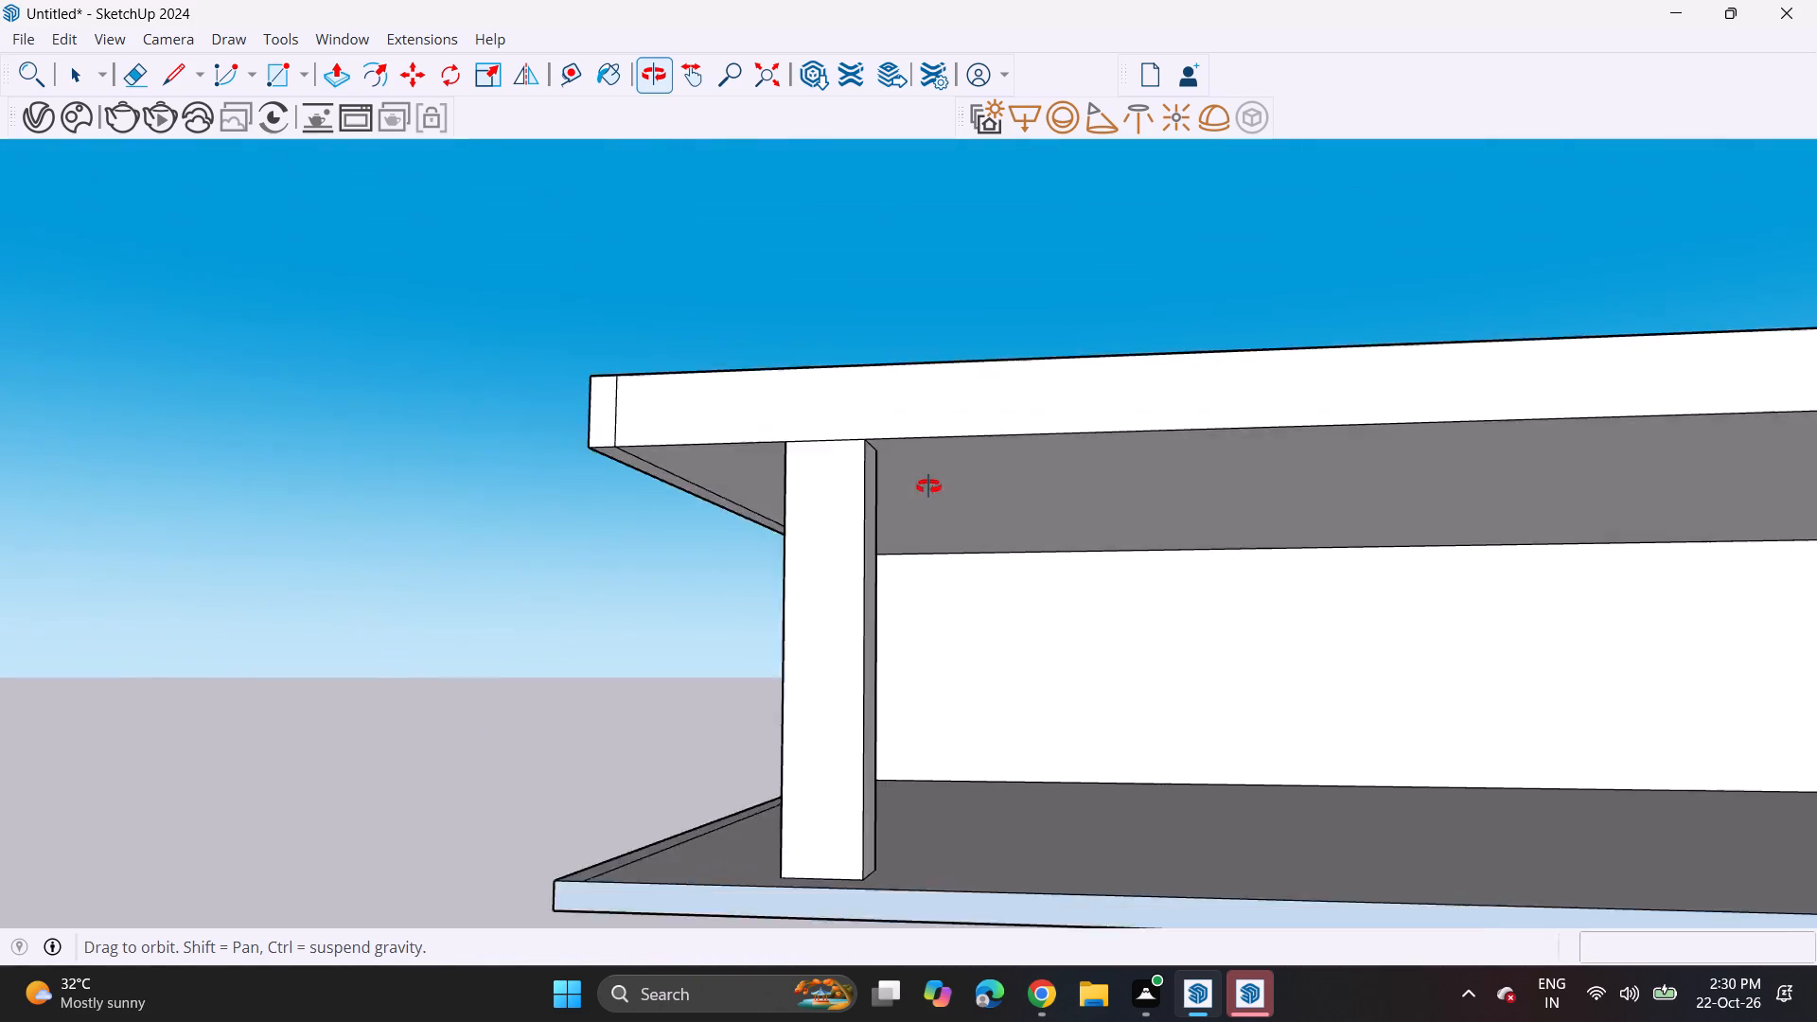
{"action": "middle_click_drag", "start_coordinate": [928, 486], "coordinate": [417, 525]}
{"action": "scroll", "coordinate": [415, 516], "scroll_direction": "up", "scroll_amount": 1}
{"action": "scroll", "coordinate": [409, 502], "scroll_direction": "down", "scroll_amount": 20}
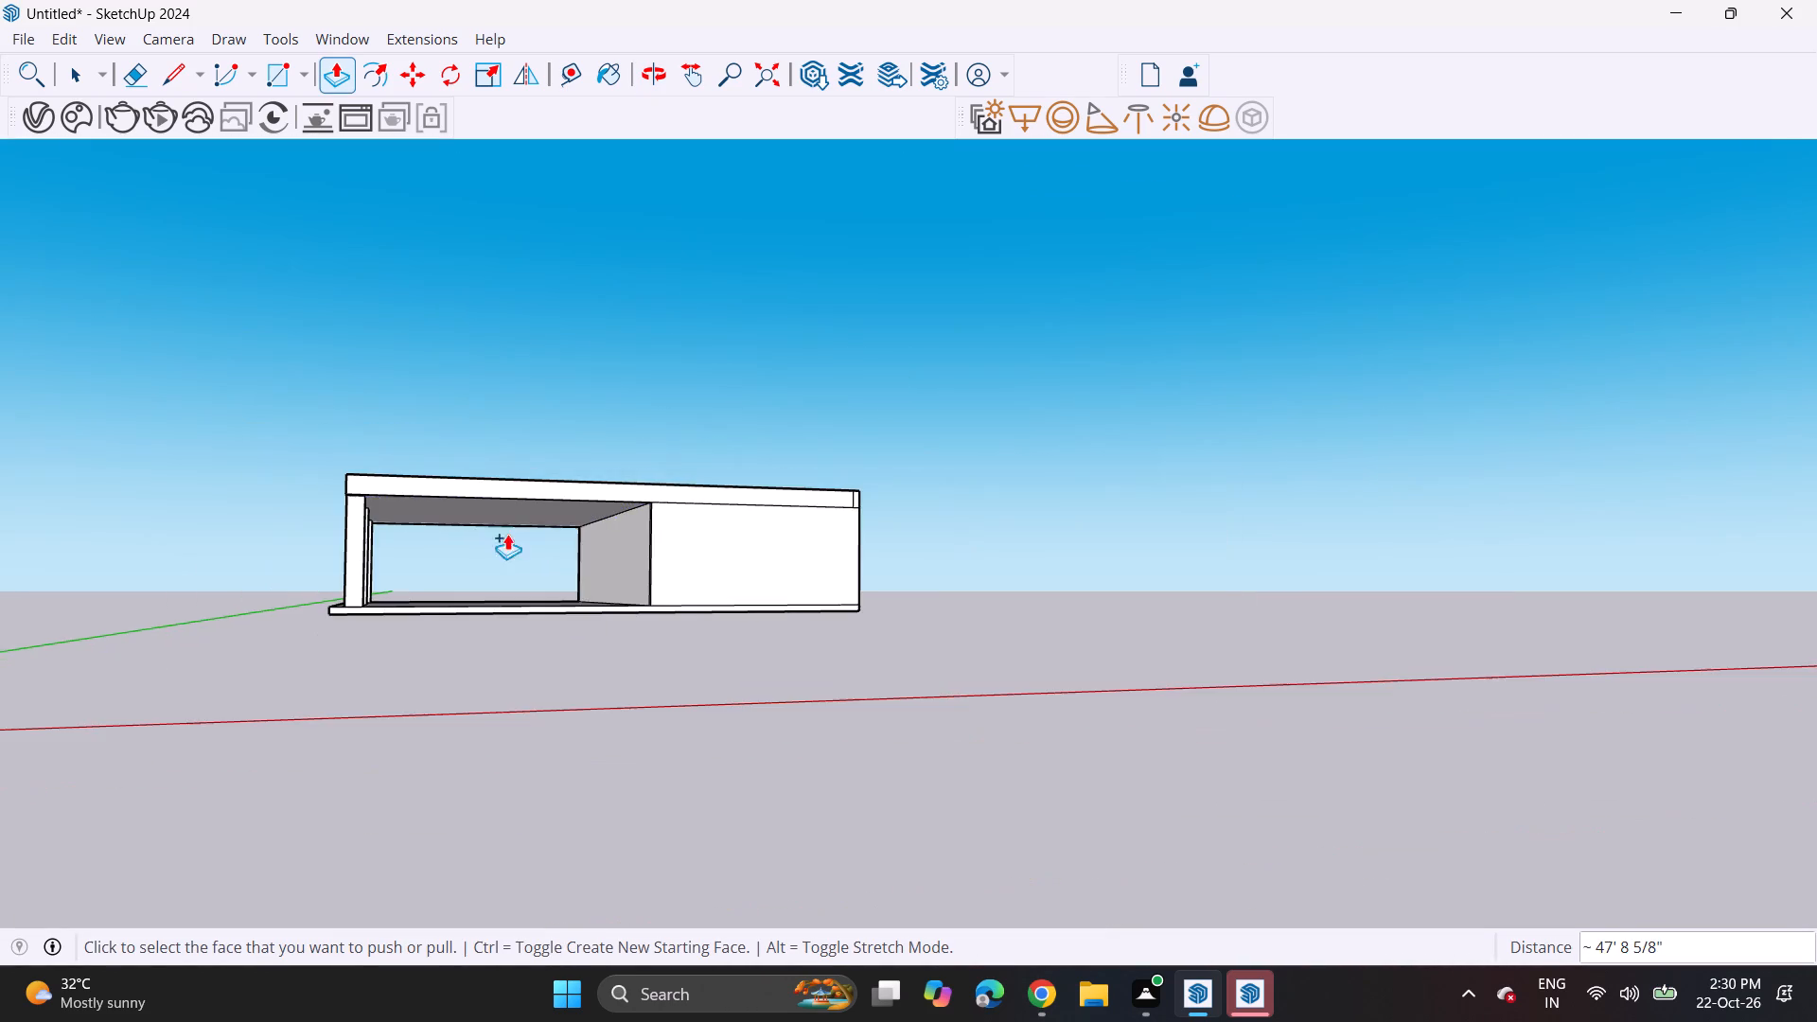
{"action": "middle_click_drag", "start_coordinate": [529, 525], "coordinate": [437, 506]}
{"action": "middle_click_drag", "start_coordinate": [458, 504], "coordinate": [703, 636]}
{"action": "middle_click_drag", "start_coordinate": [715, 627], "coordinate": [618, 620]}
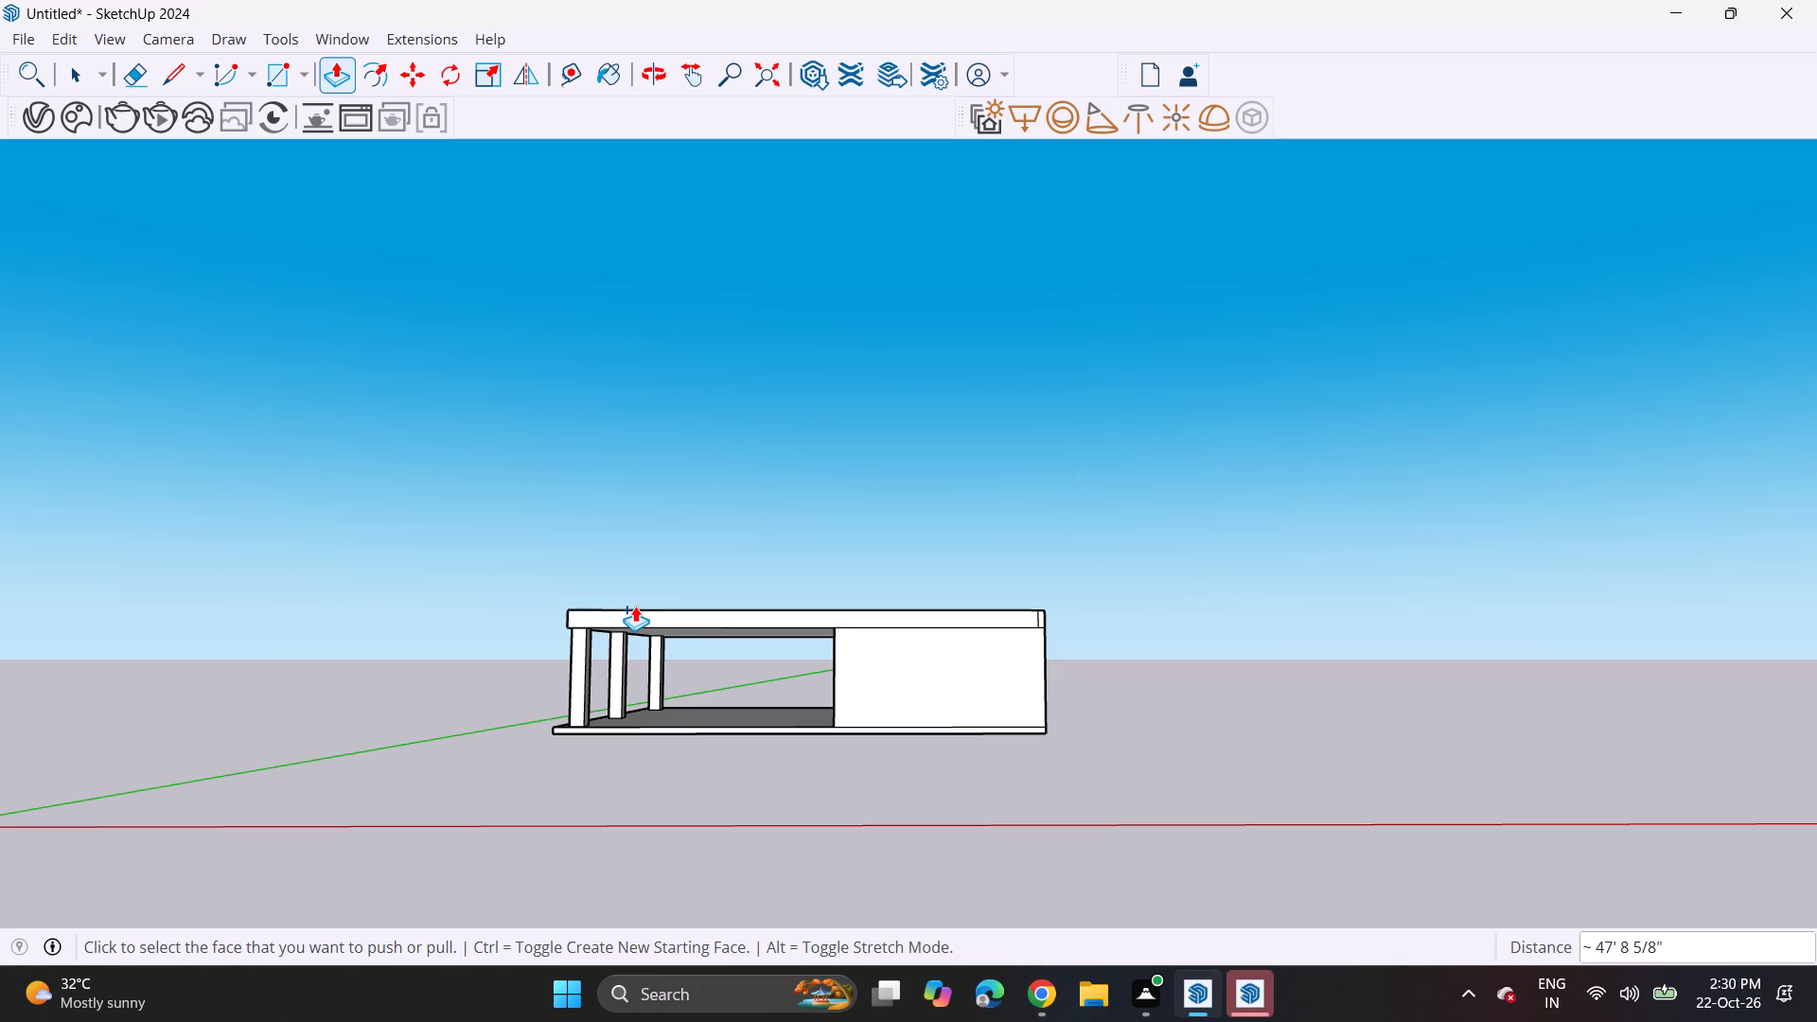
{"action": "middle_click_drag", "start_coordinate": [687, 569], "coordinate": [692, 789]}
{"action": "middle_click_drag", "start_coordinate": [620, 446], "coordinate": [620, 448]}
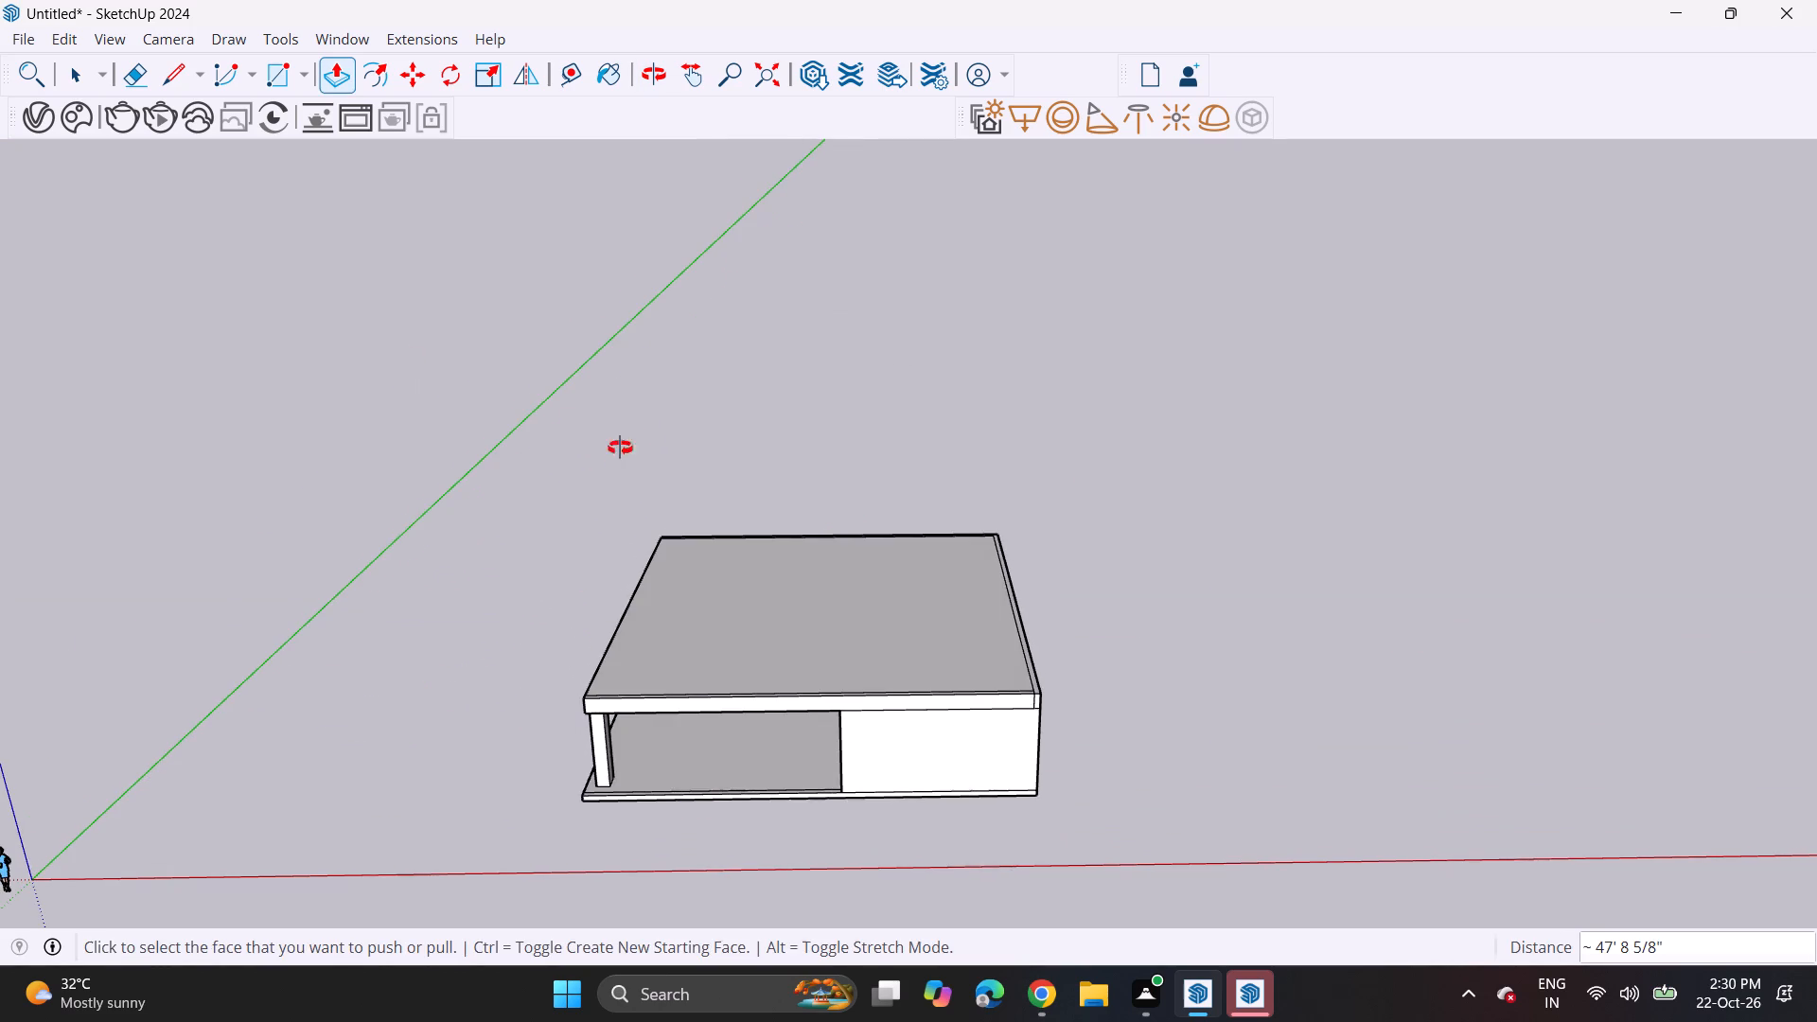
{"action": "middle_click_drag", "start_coordinate": [620, 448], "coordinate": [630, 667]}
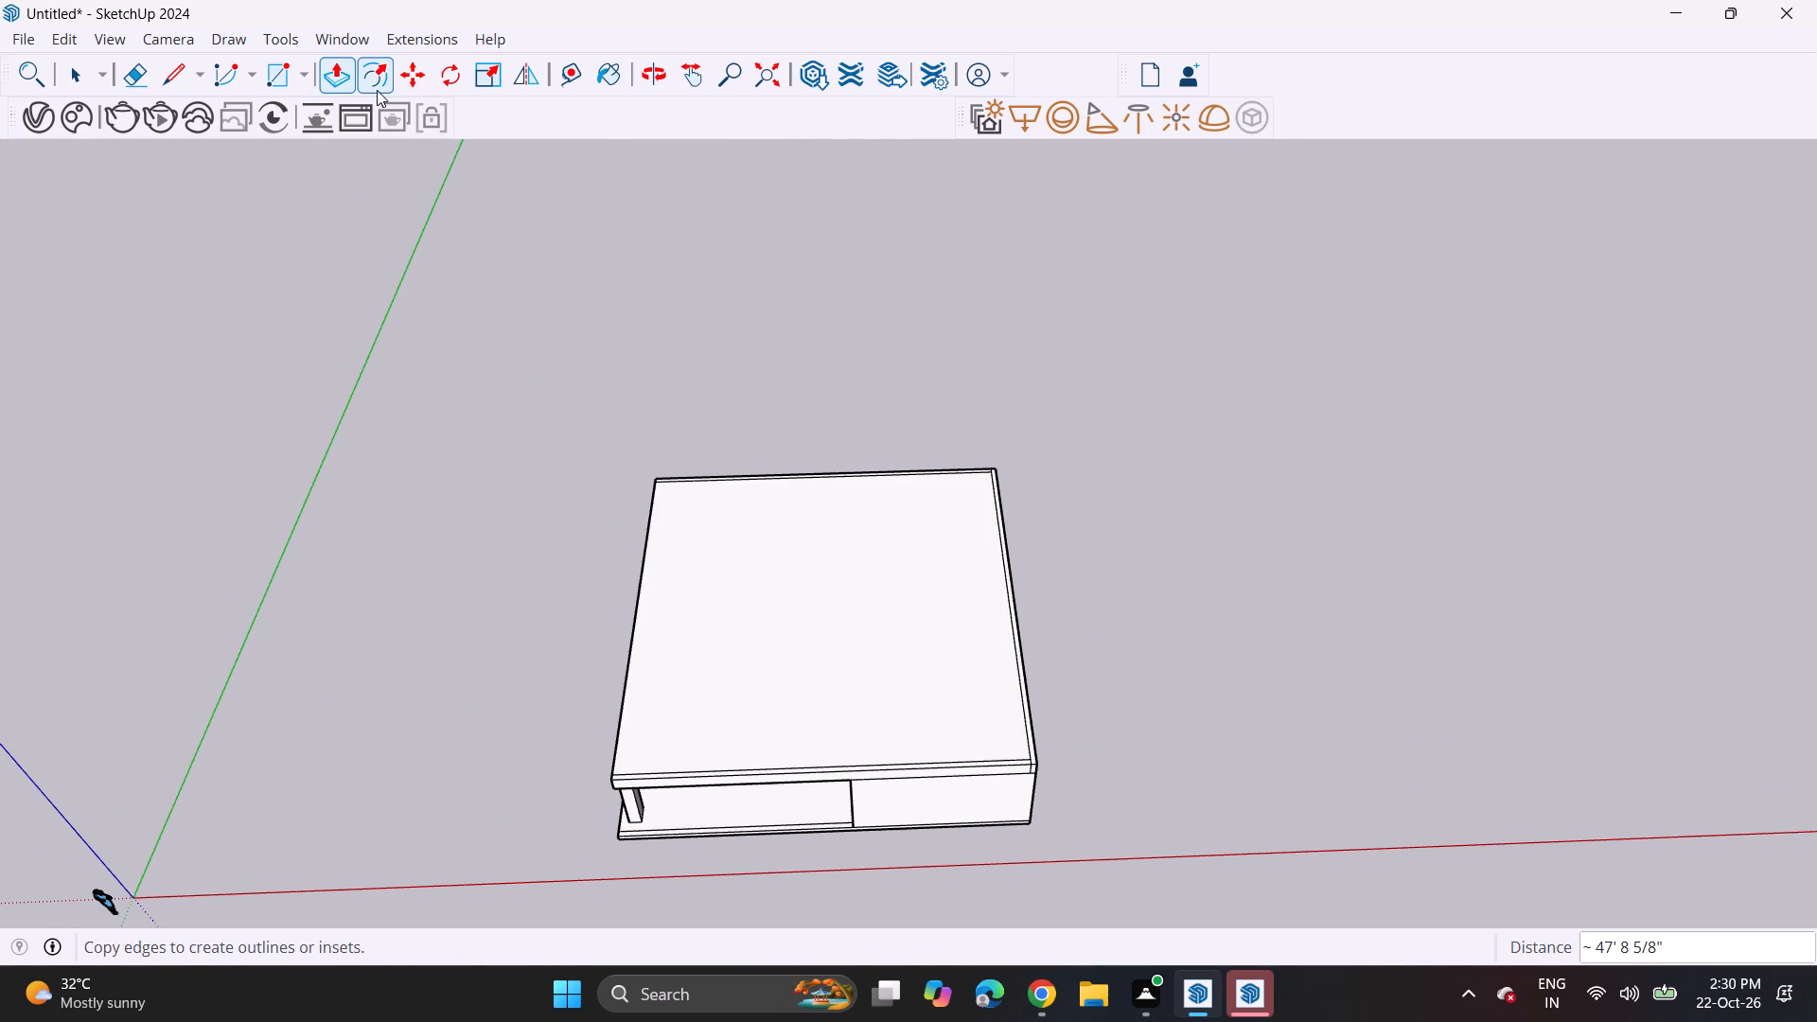
{"action": "left_click", "coordinate": [377, 68]}
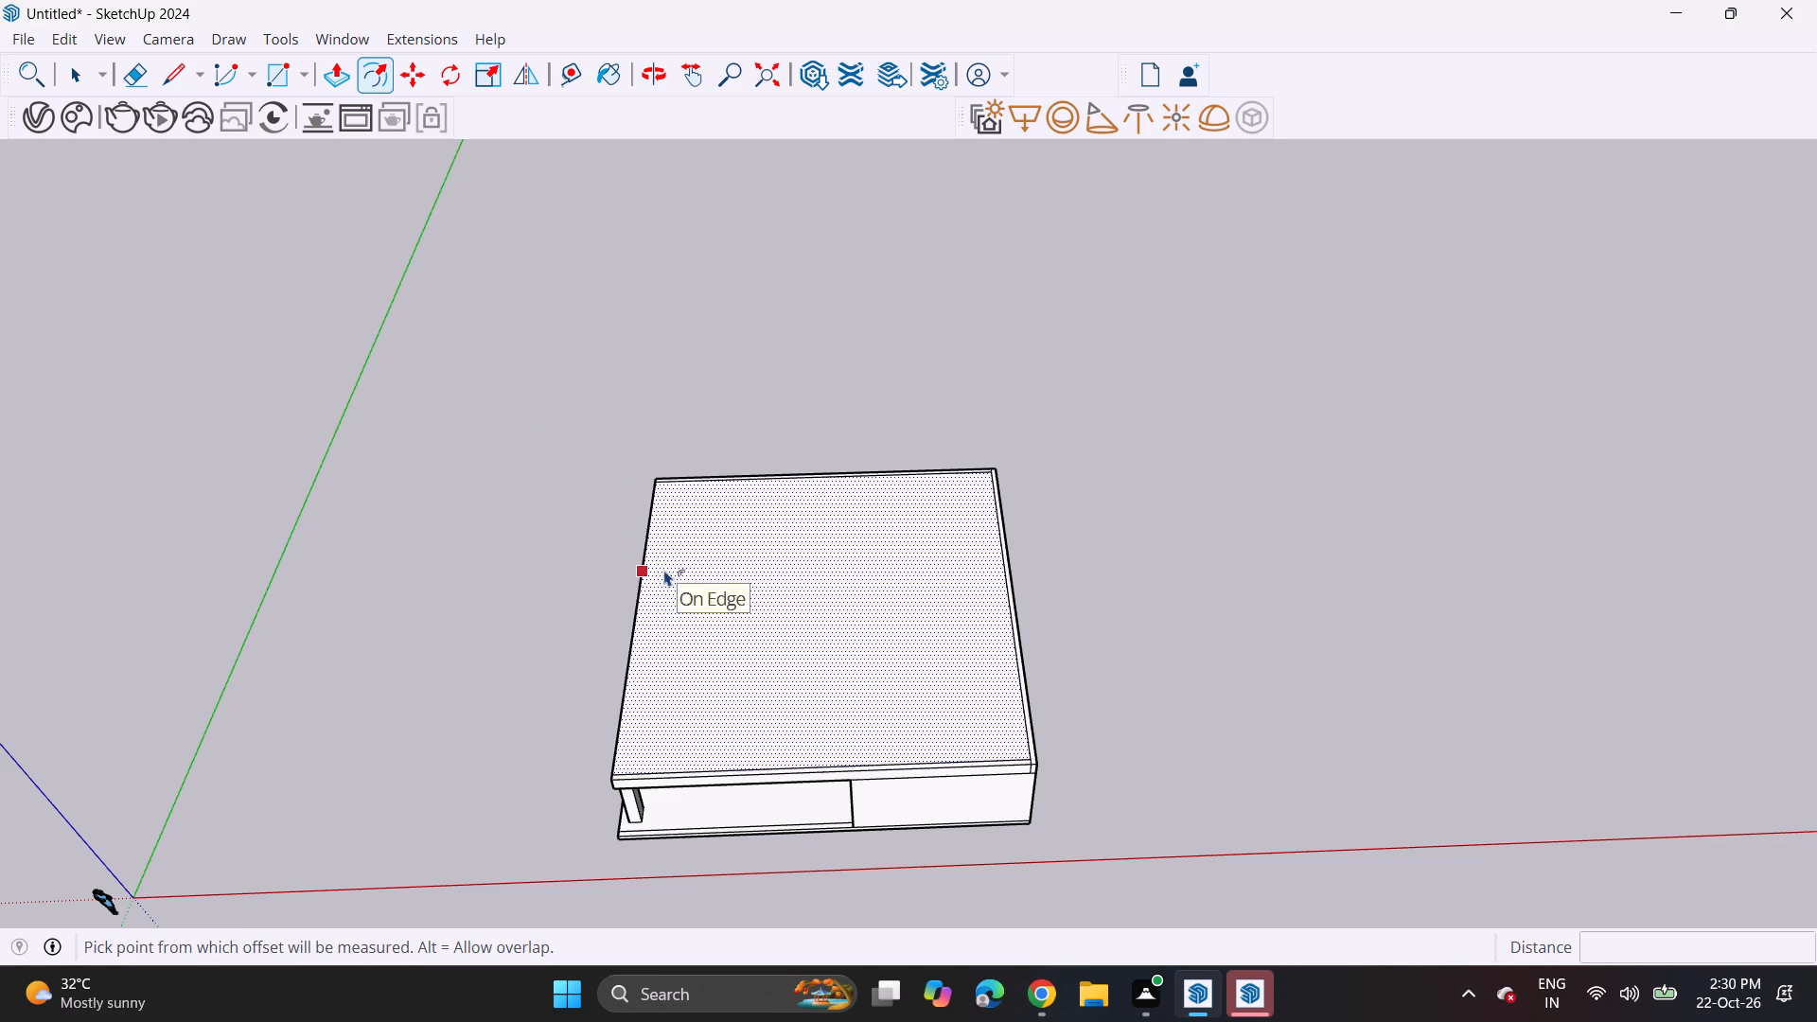
{"action": "left_click", "coordinate": [666, 565]}
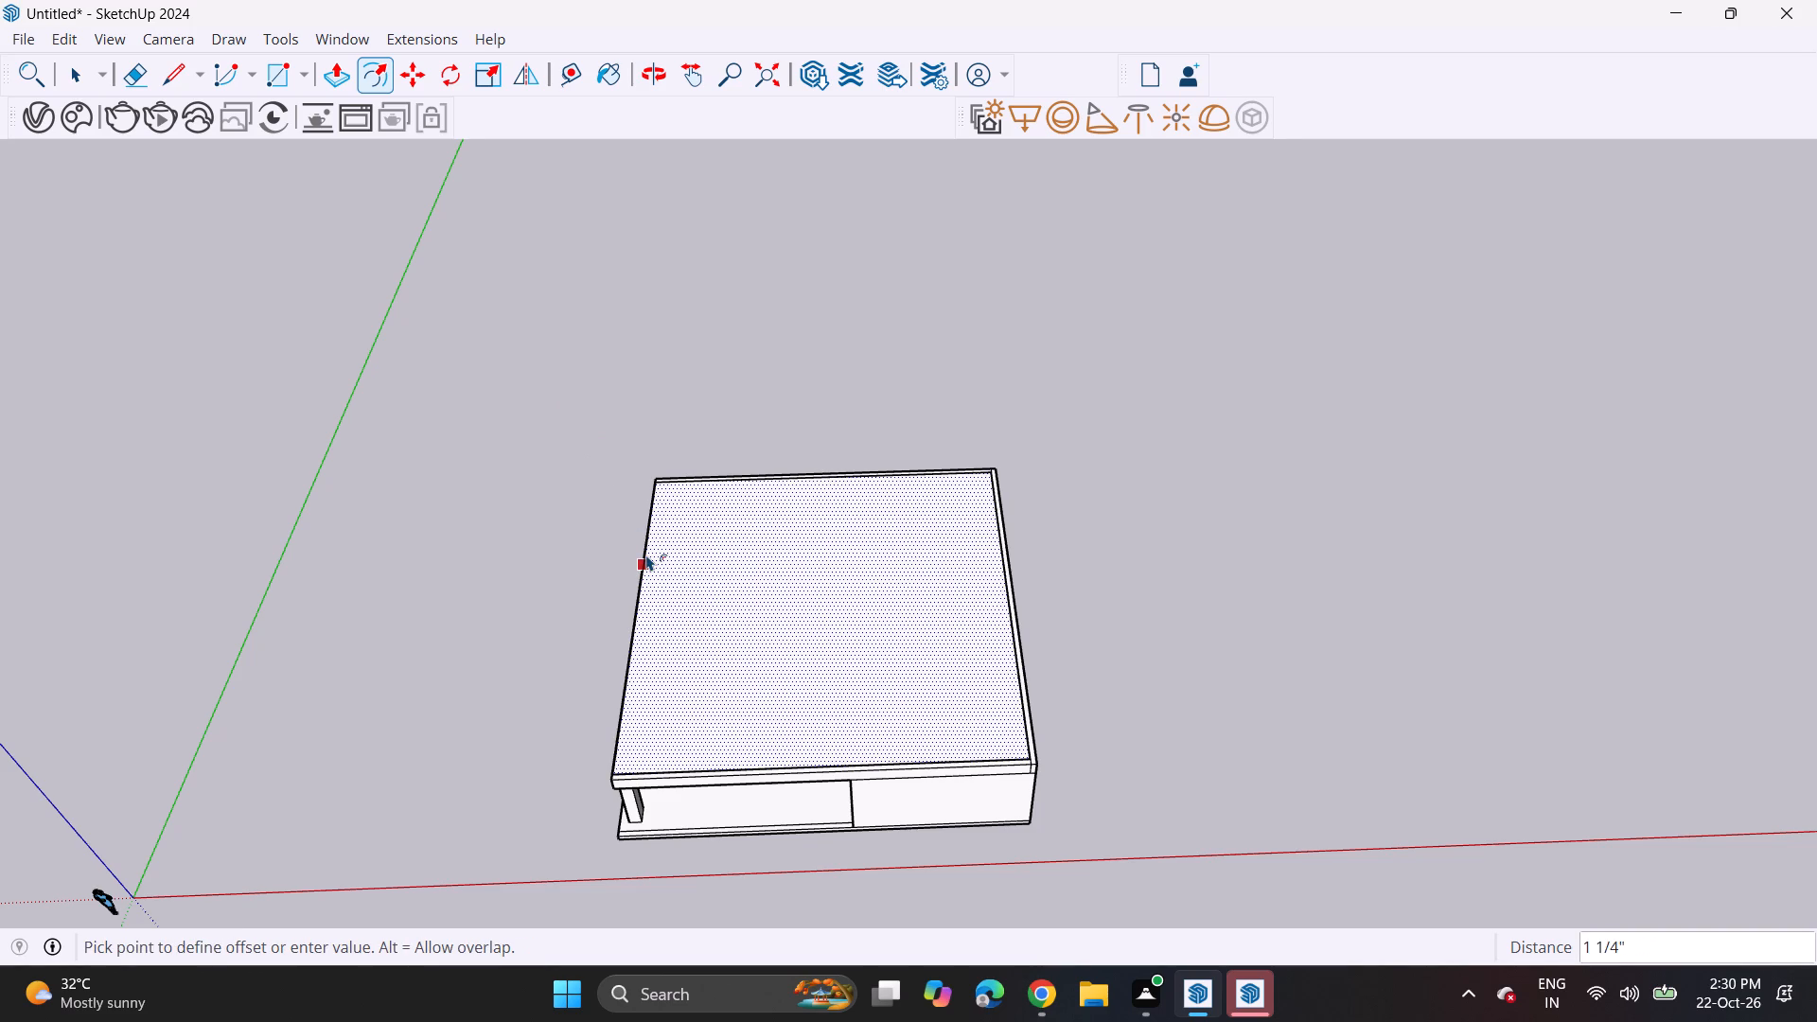
{"action": "left_click", "coordinate": [651, 558]}
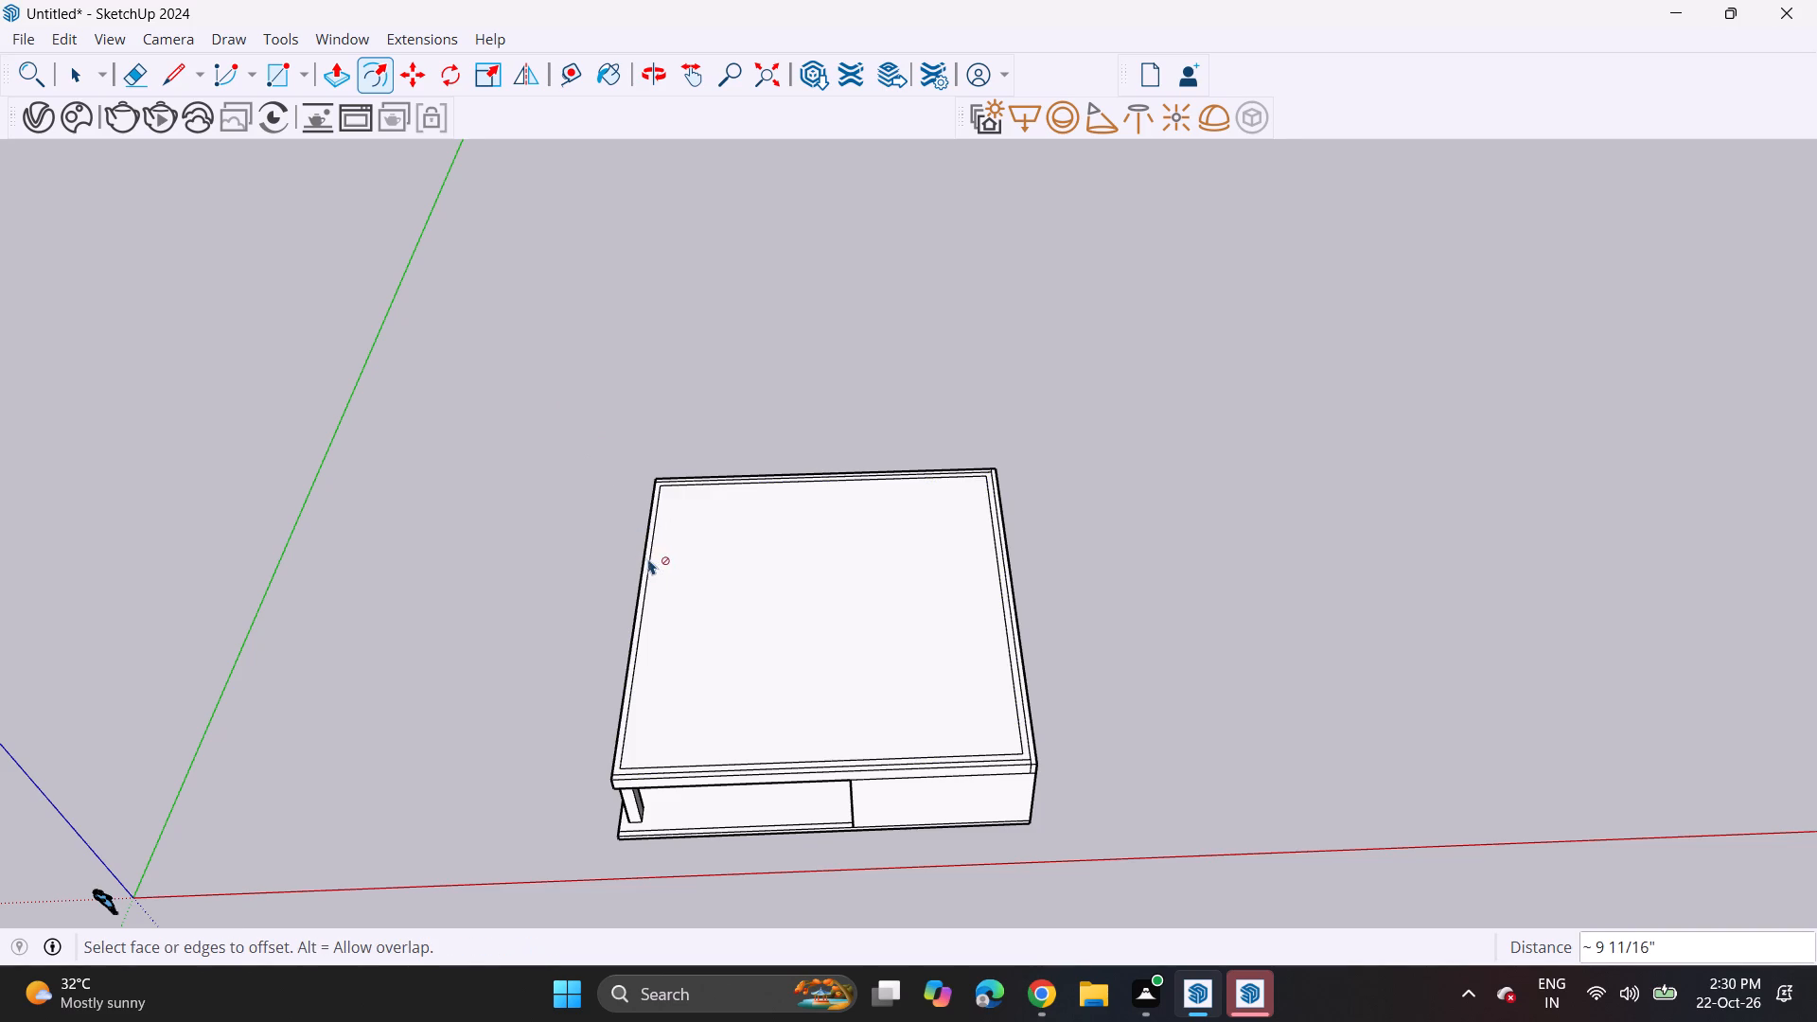
Draw an L-shaped line on the slab top, about 27' 6" in from the column-side edge near the front, turning to the front edge.
{"action": "left_click", "coordinate": [163, 79]}
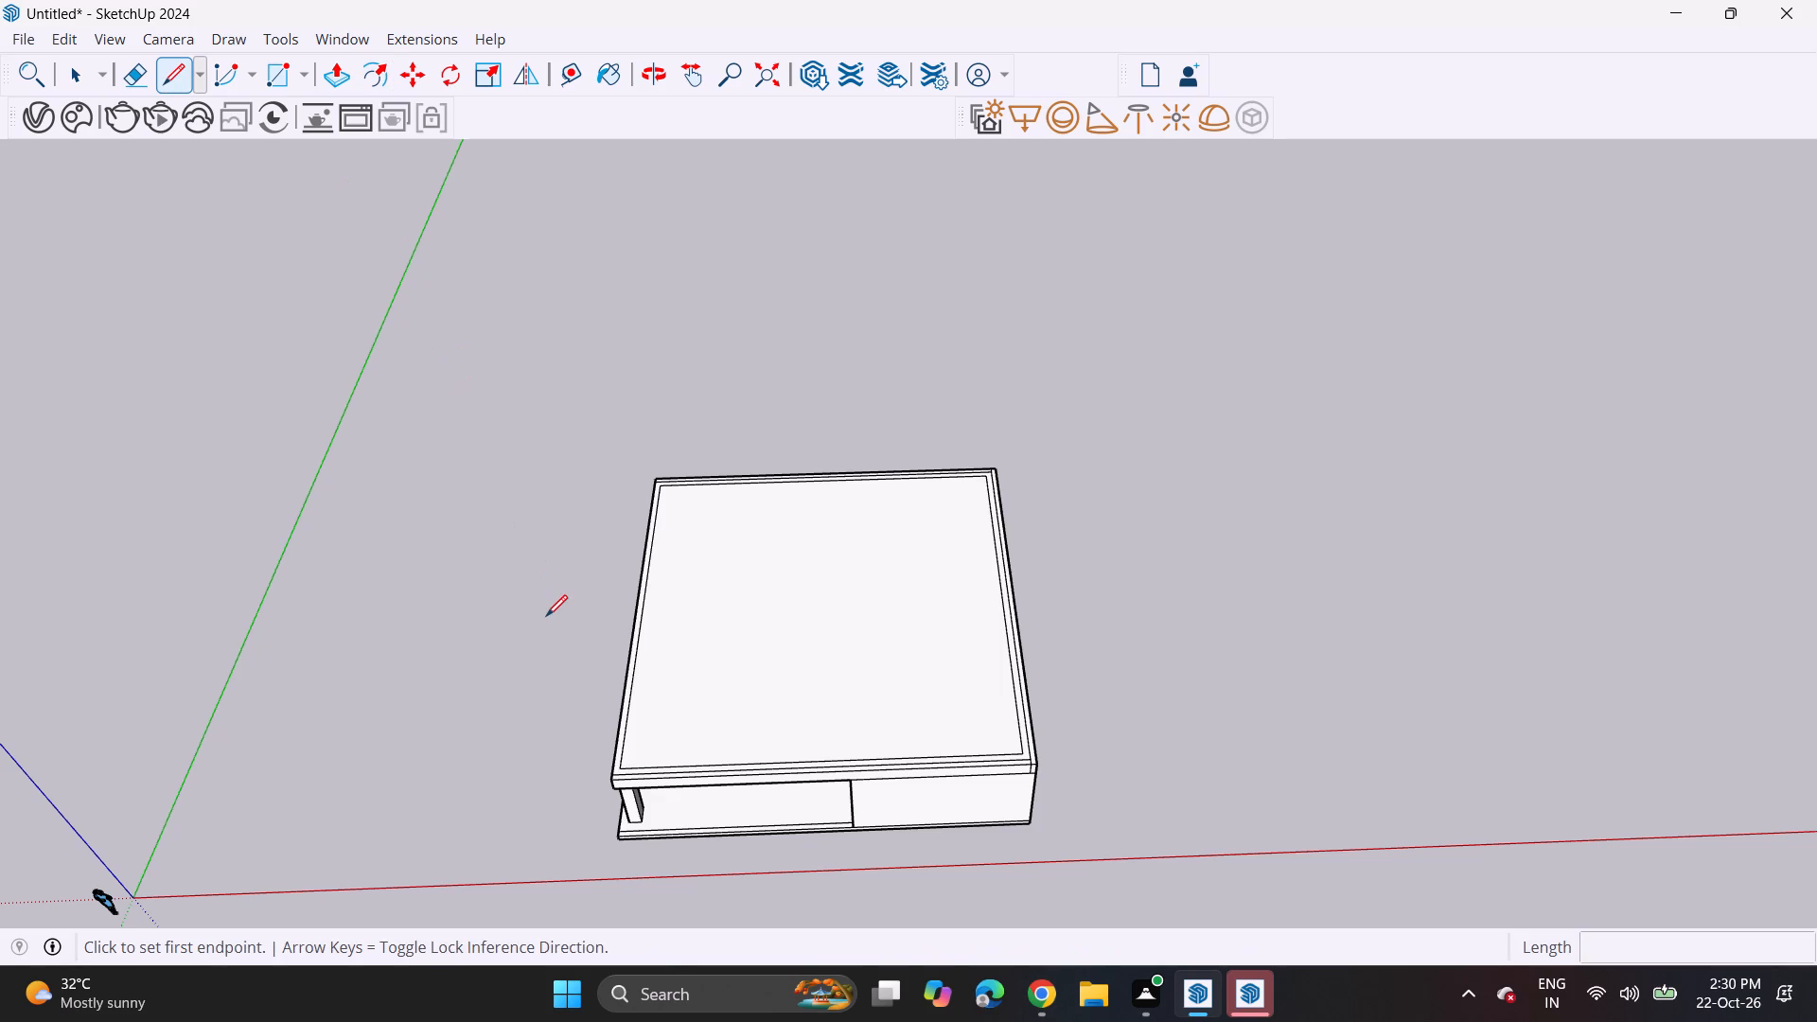
{"action": "scroll", "coordinate": [630, 728], "scroll_direction": "up", "scroll_amount": 1}
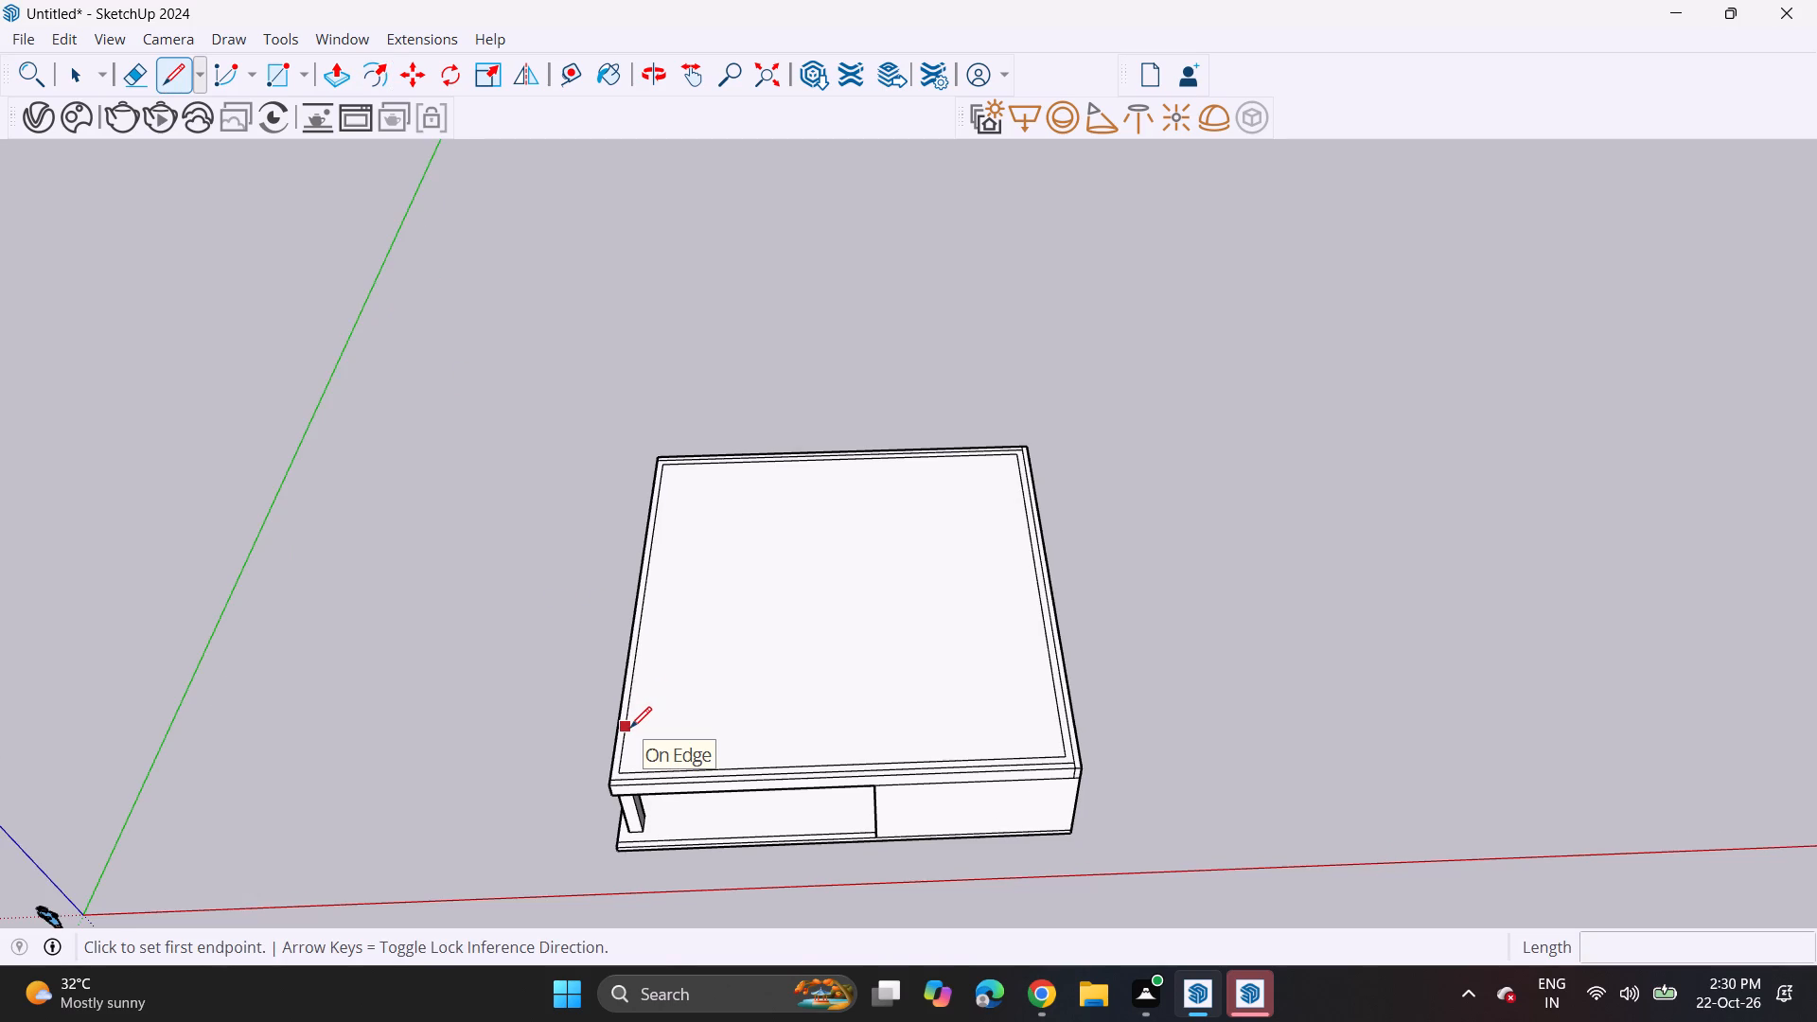
{"action": "scroll", "coordinate": [629, 728], "scroll_direction": "up", "scroll_amount": 6}
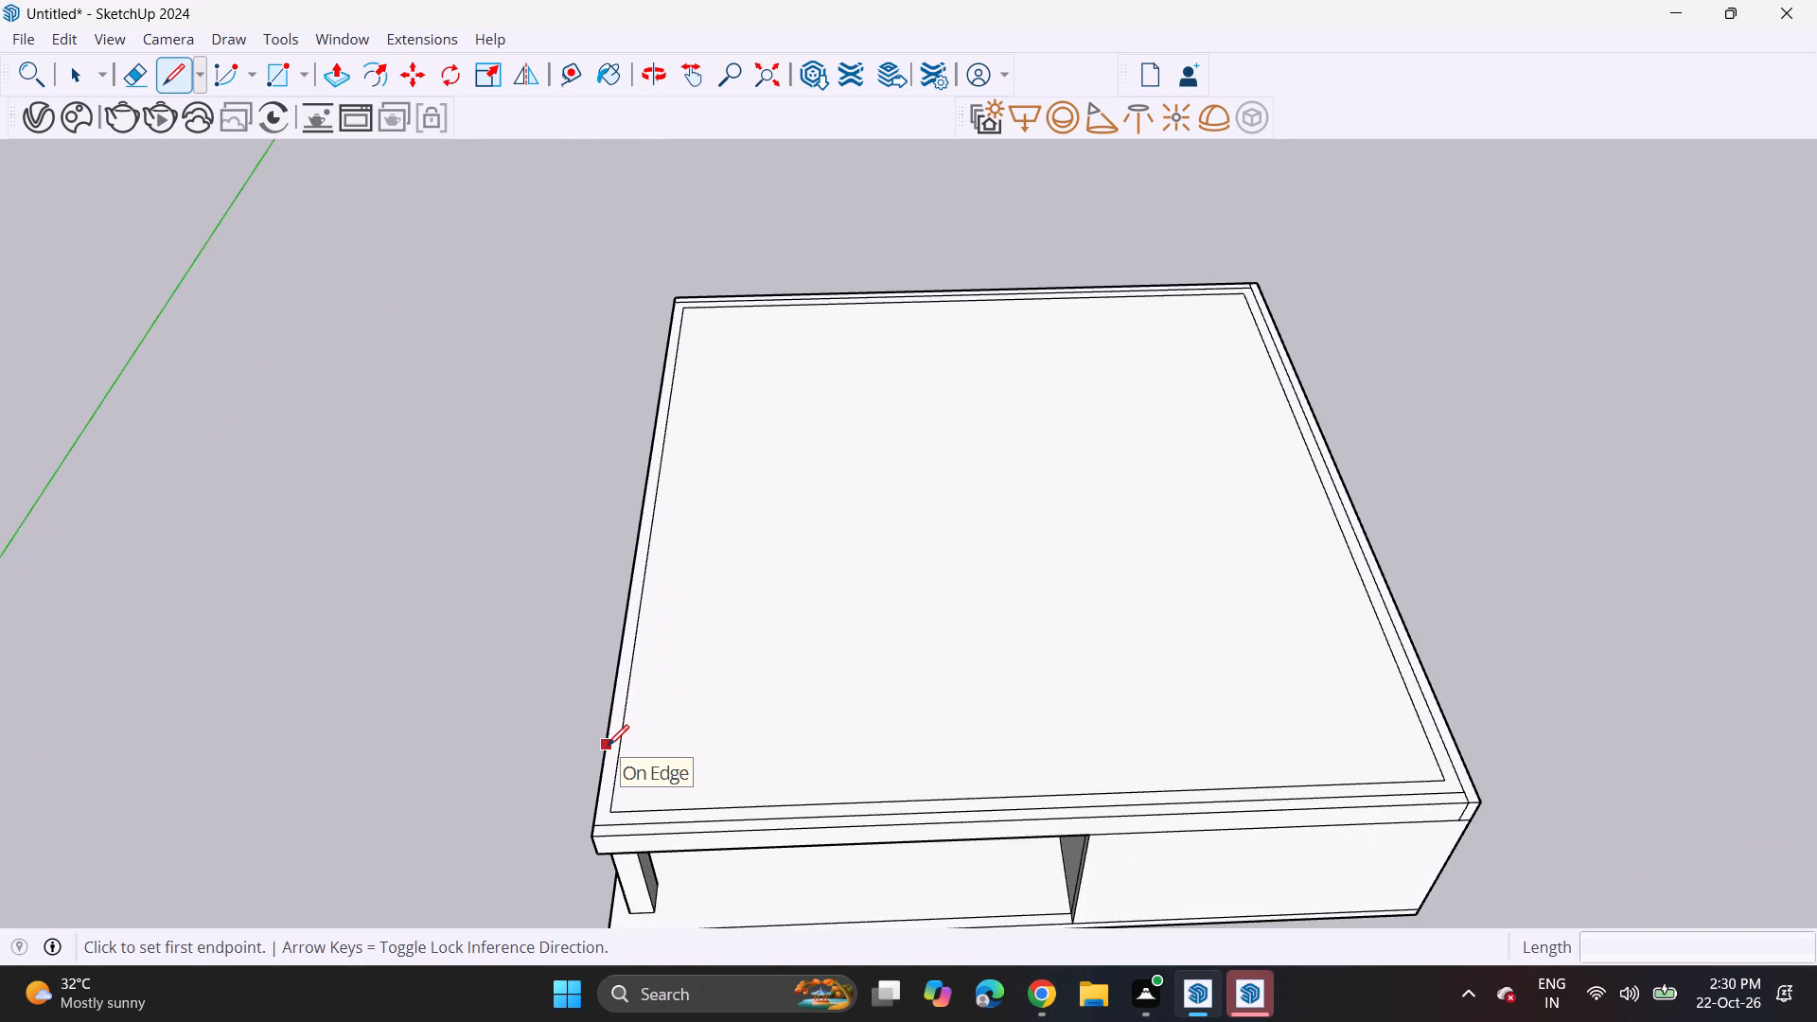
{"action": "left_click", "coordinate": [608, 746]}
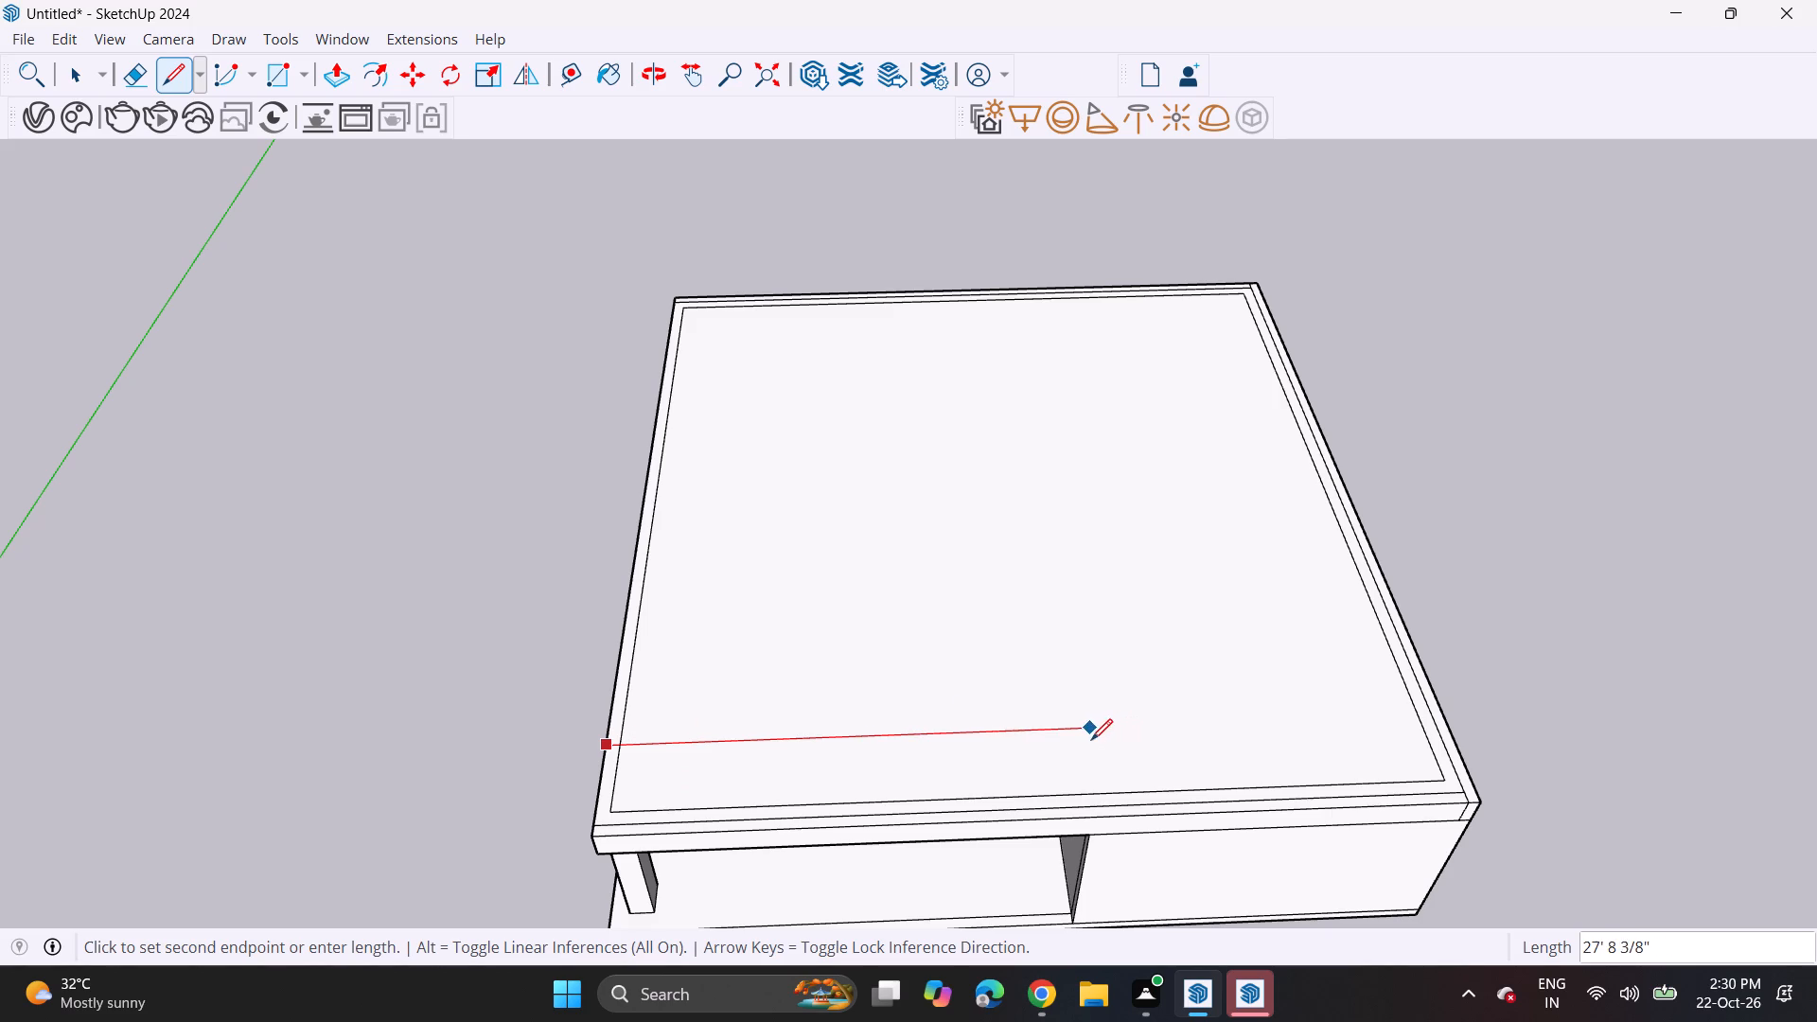
{"action": "left_click", "coordinate": [1087, 731]}
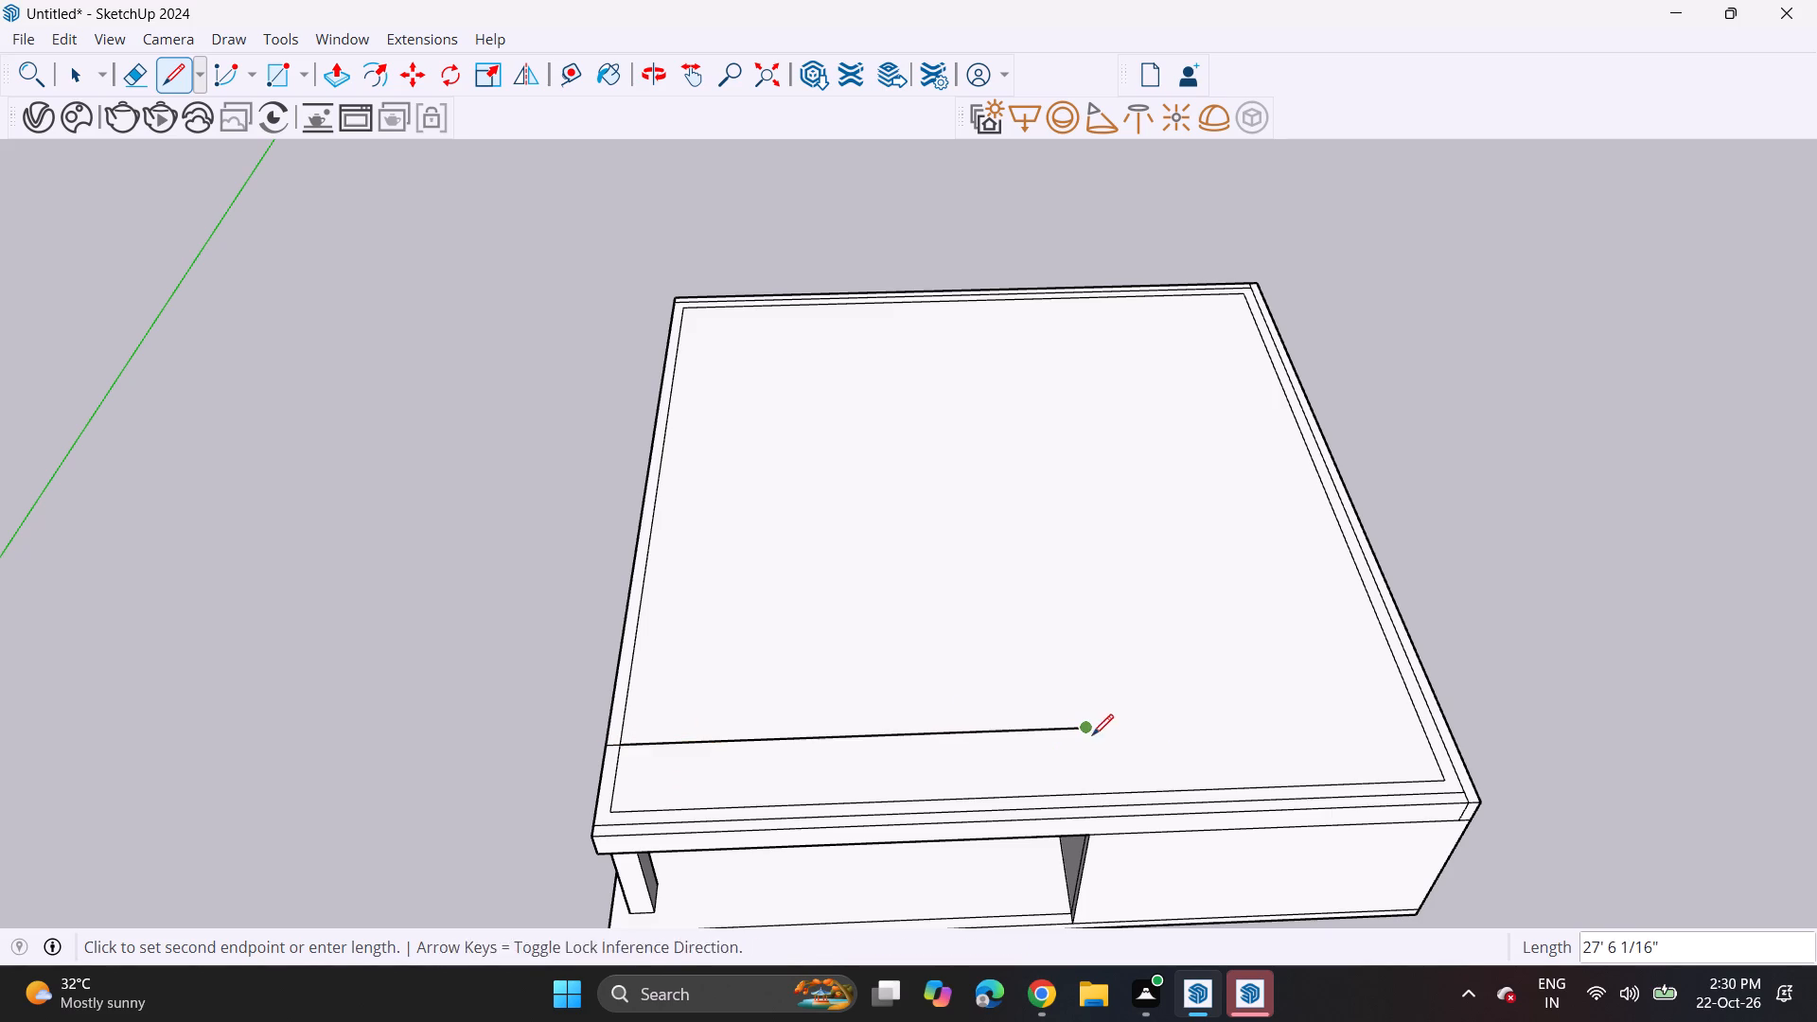
{"action": "left_click", "coordinate": [1102, 814]}
Draw a second, parallel L-shaped line just outside the first, with a return about 7' 3" long to the front edge, for wall thickness.
{"action": "middle_click_drag", "start_coordinate": [1116, 715], "coordinate": [1090, 630]}
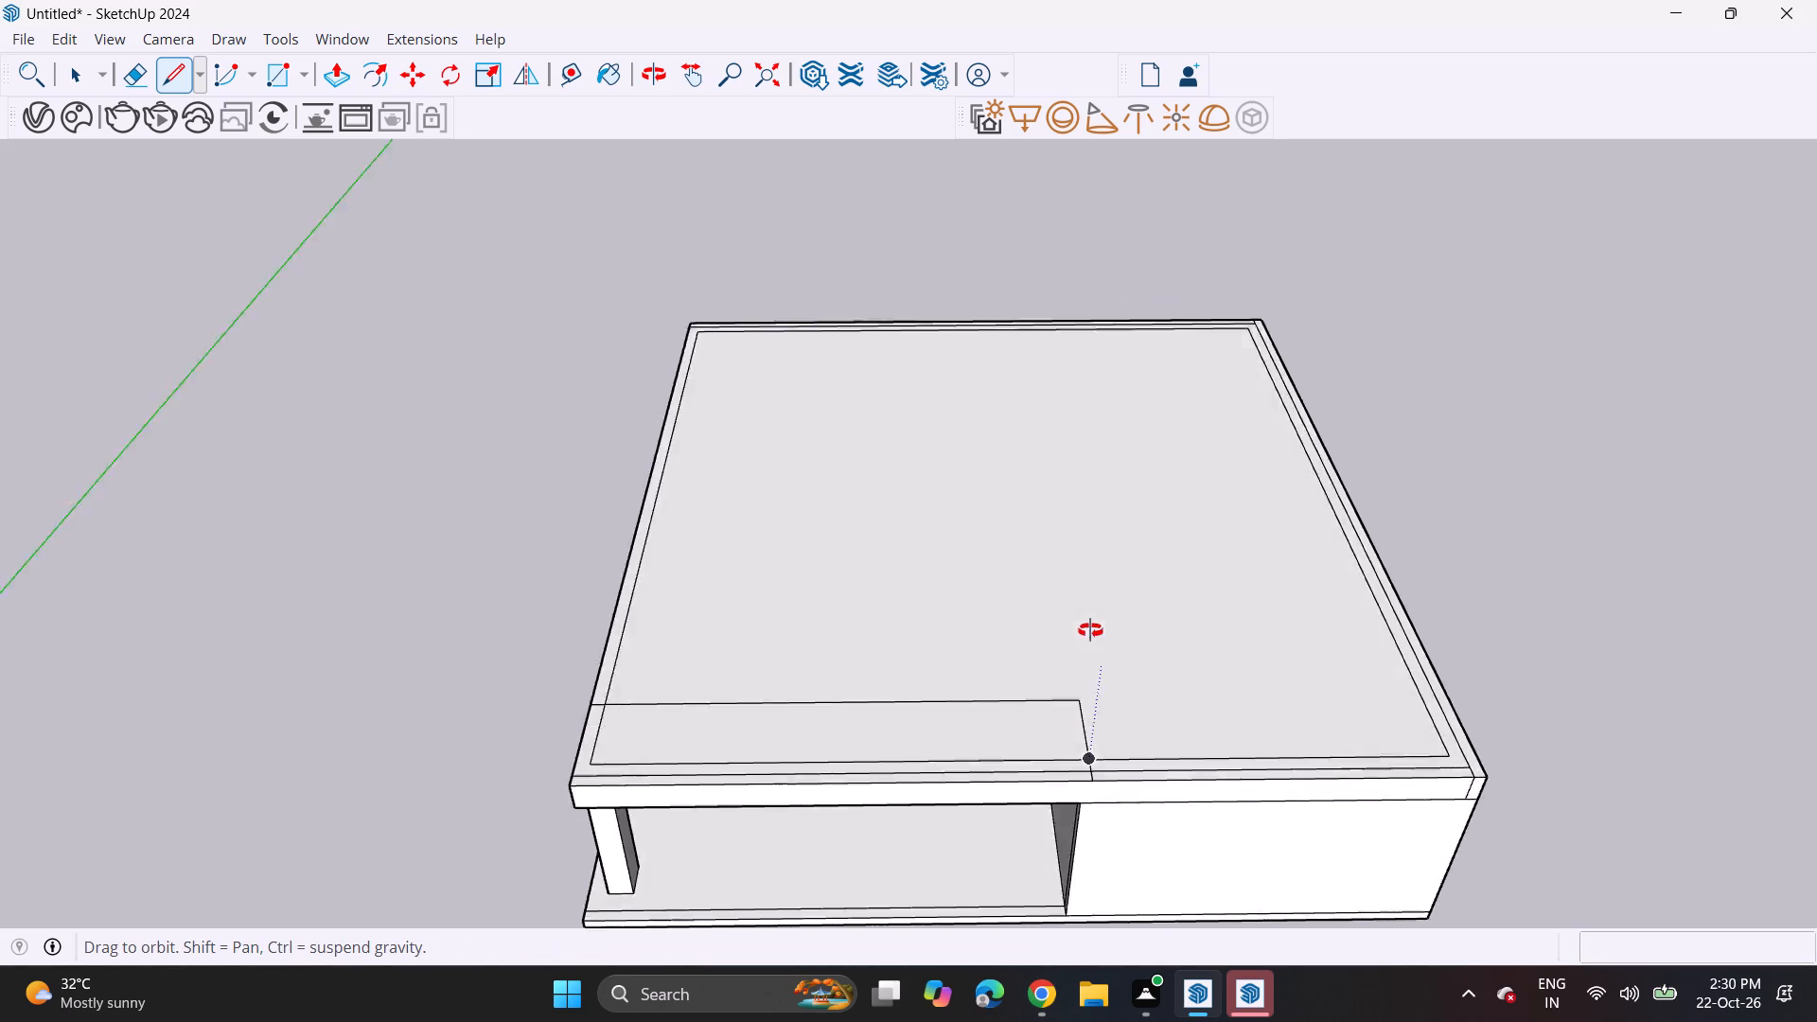
{"action": "middle_click_drag", "start_coordinate": [1090, 630], "coordinate": [1084, 777]}
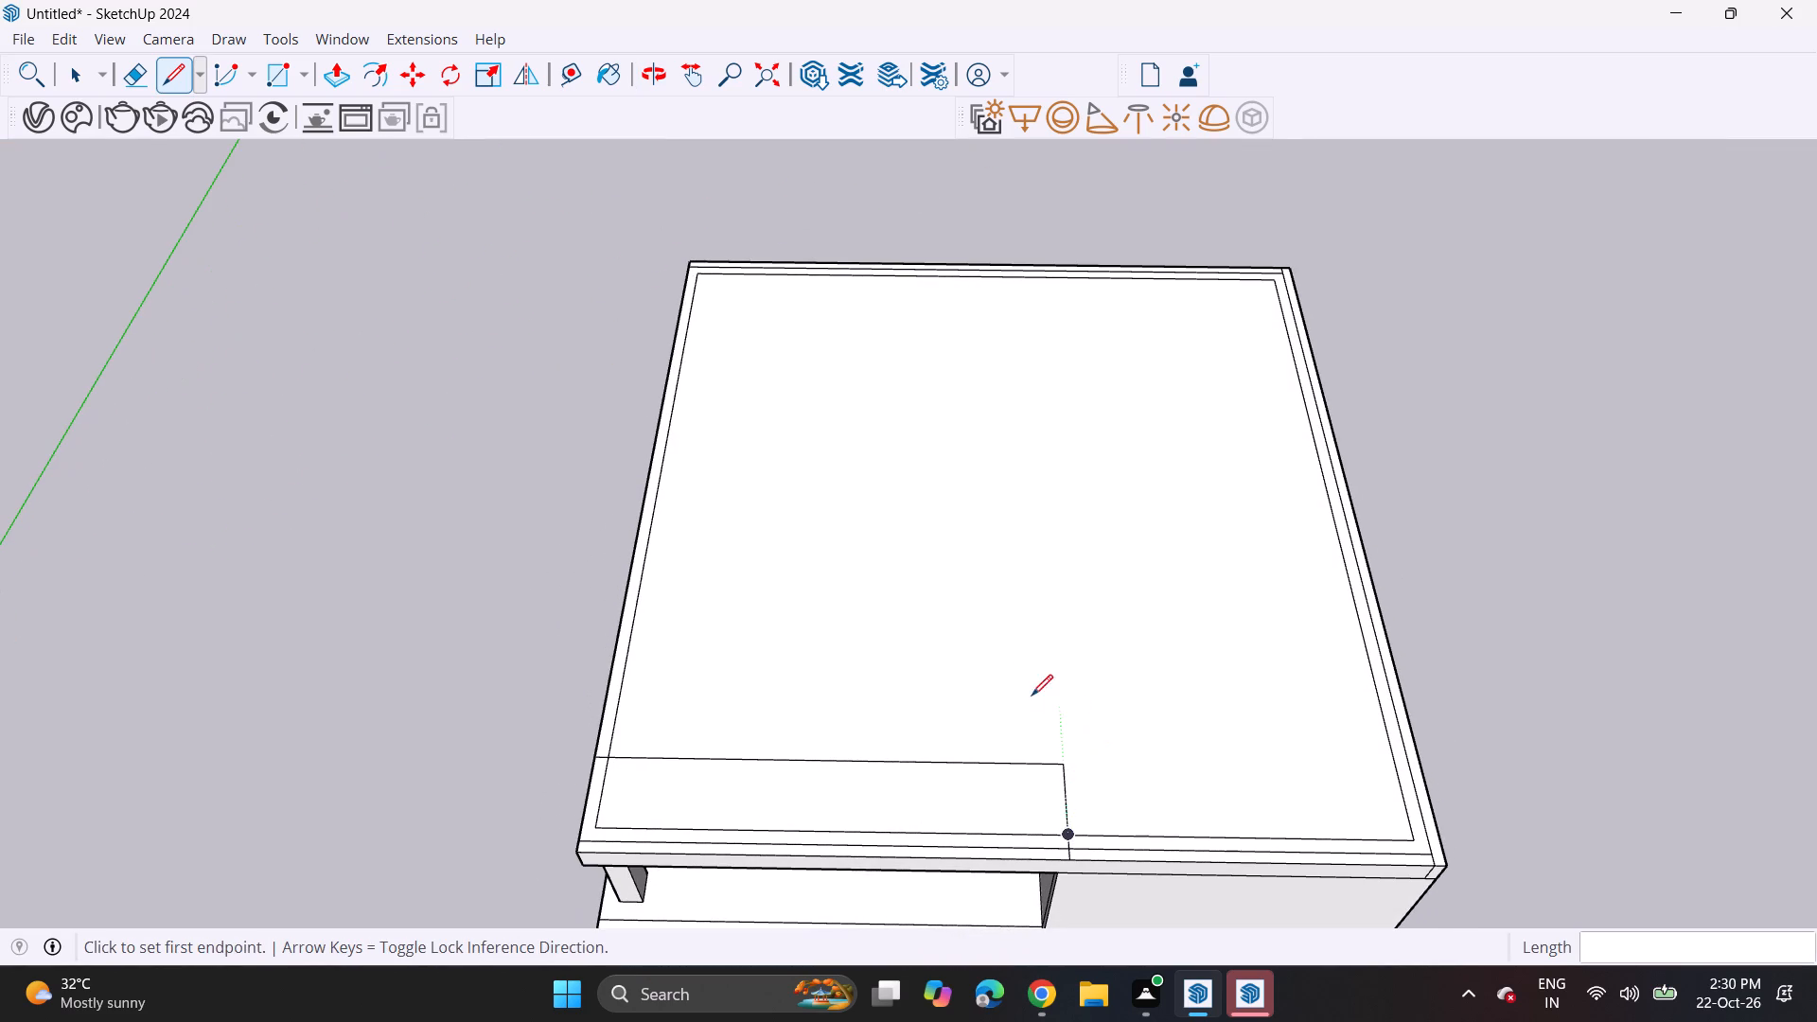
{"action": "left_click", "coordinate": [599, 737]}
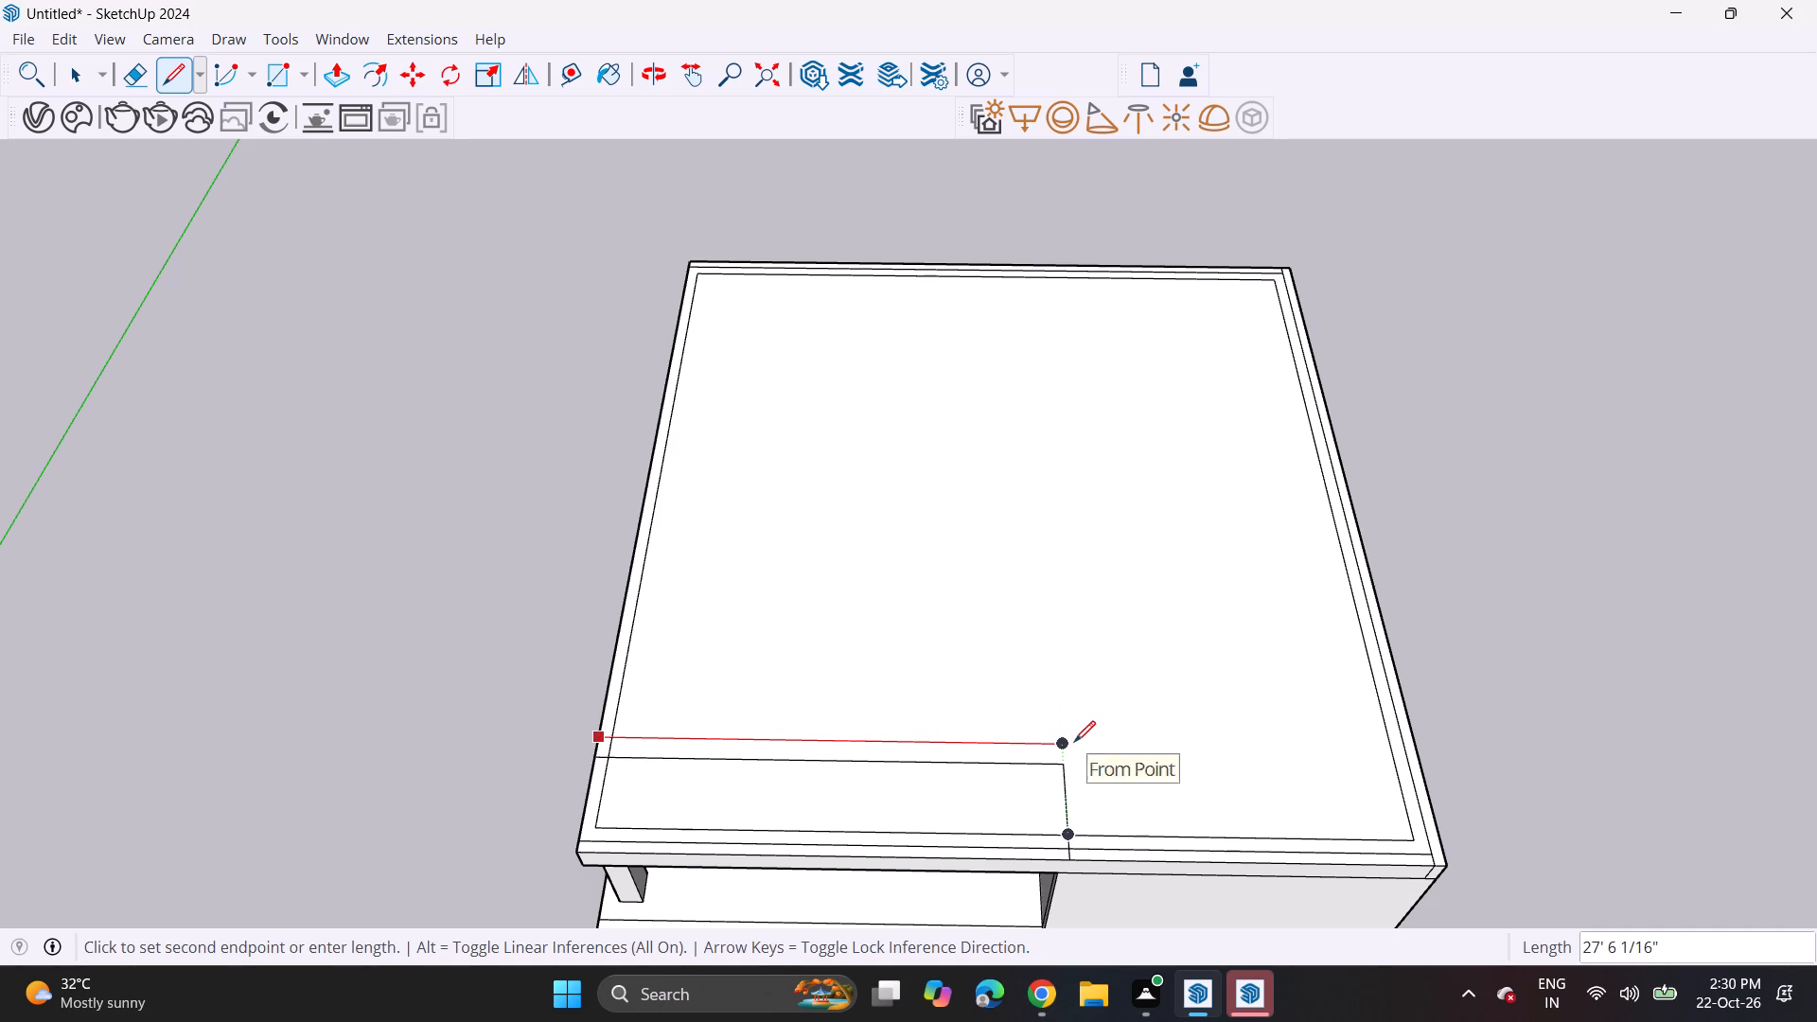
{"action": "left_click", "coordinate": [1074, 742]}
{"action": "left_click", "coordinate": [1058, 737]}
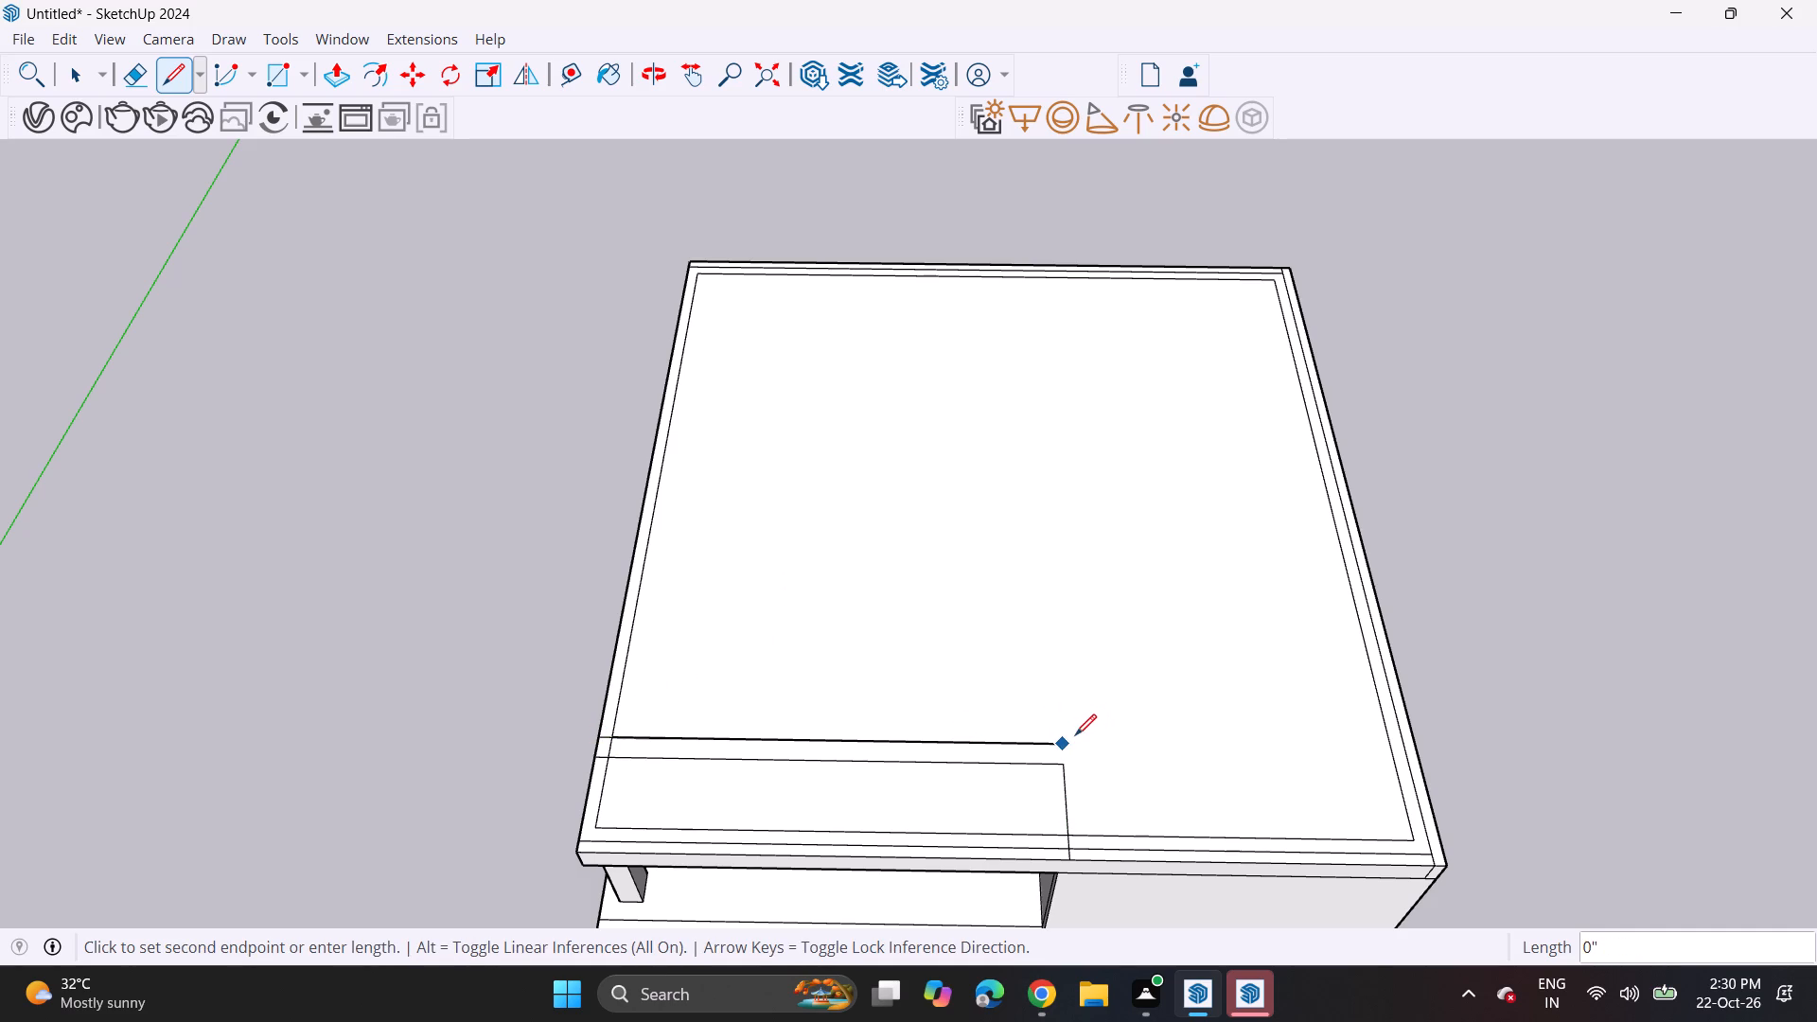
{"action": "left_click", "coordinate": [1084, 735]}
{"action": "left_click", "coordinate": [1091, 863]}
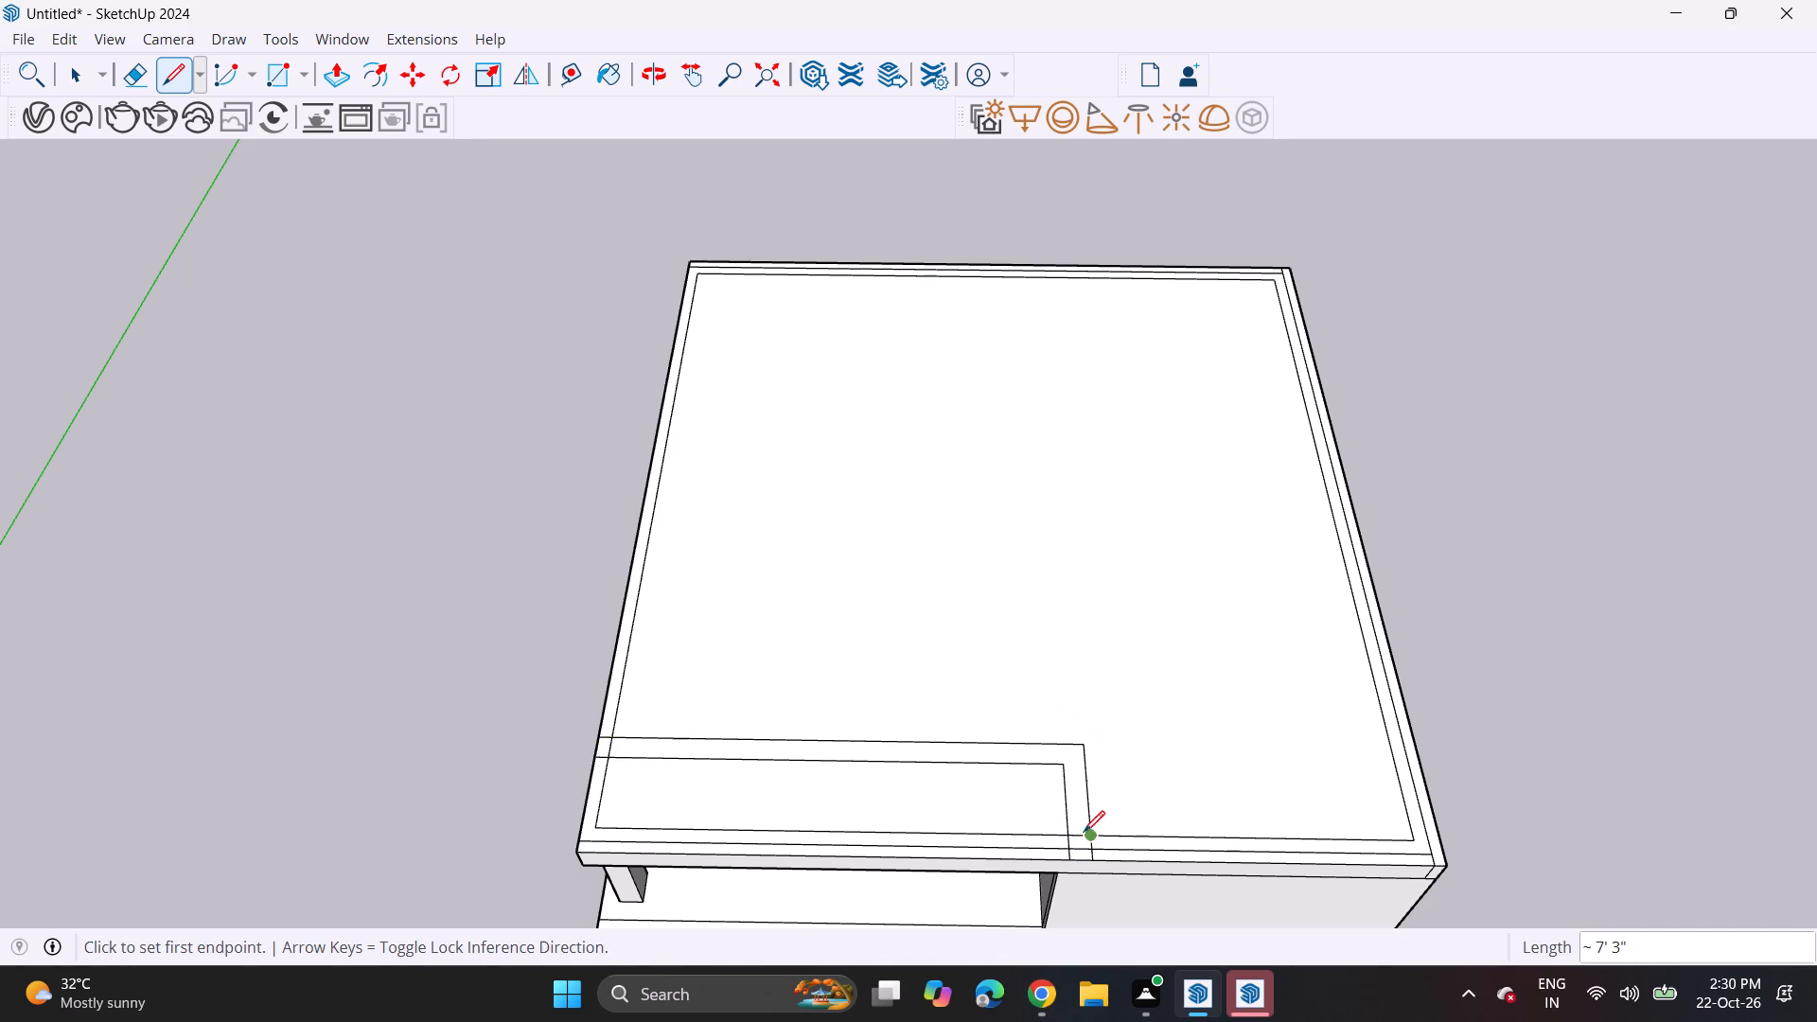
Erase the overlapping line segments where the two L-shaped lines cross the offset and beam lines, joining them into one wall outline.
{"action": "left_click", "coordinate": [132, 79]}
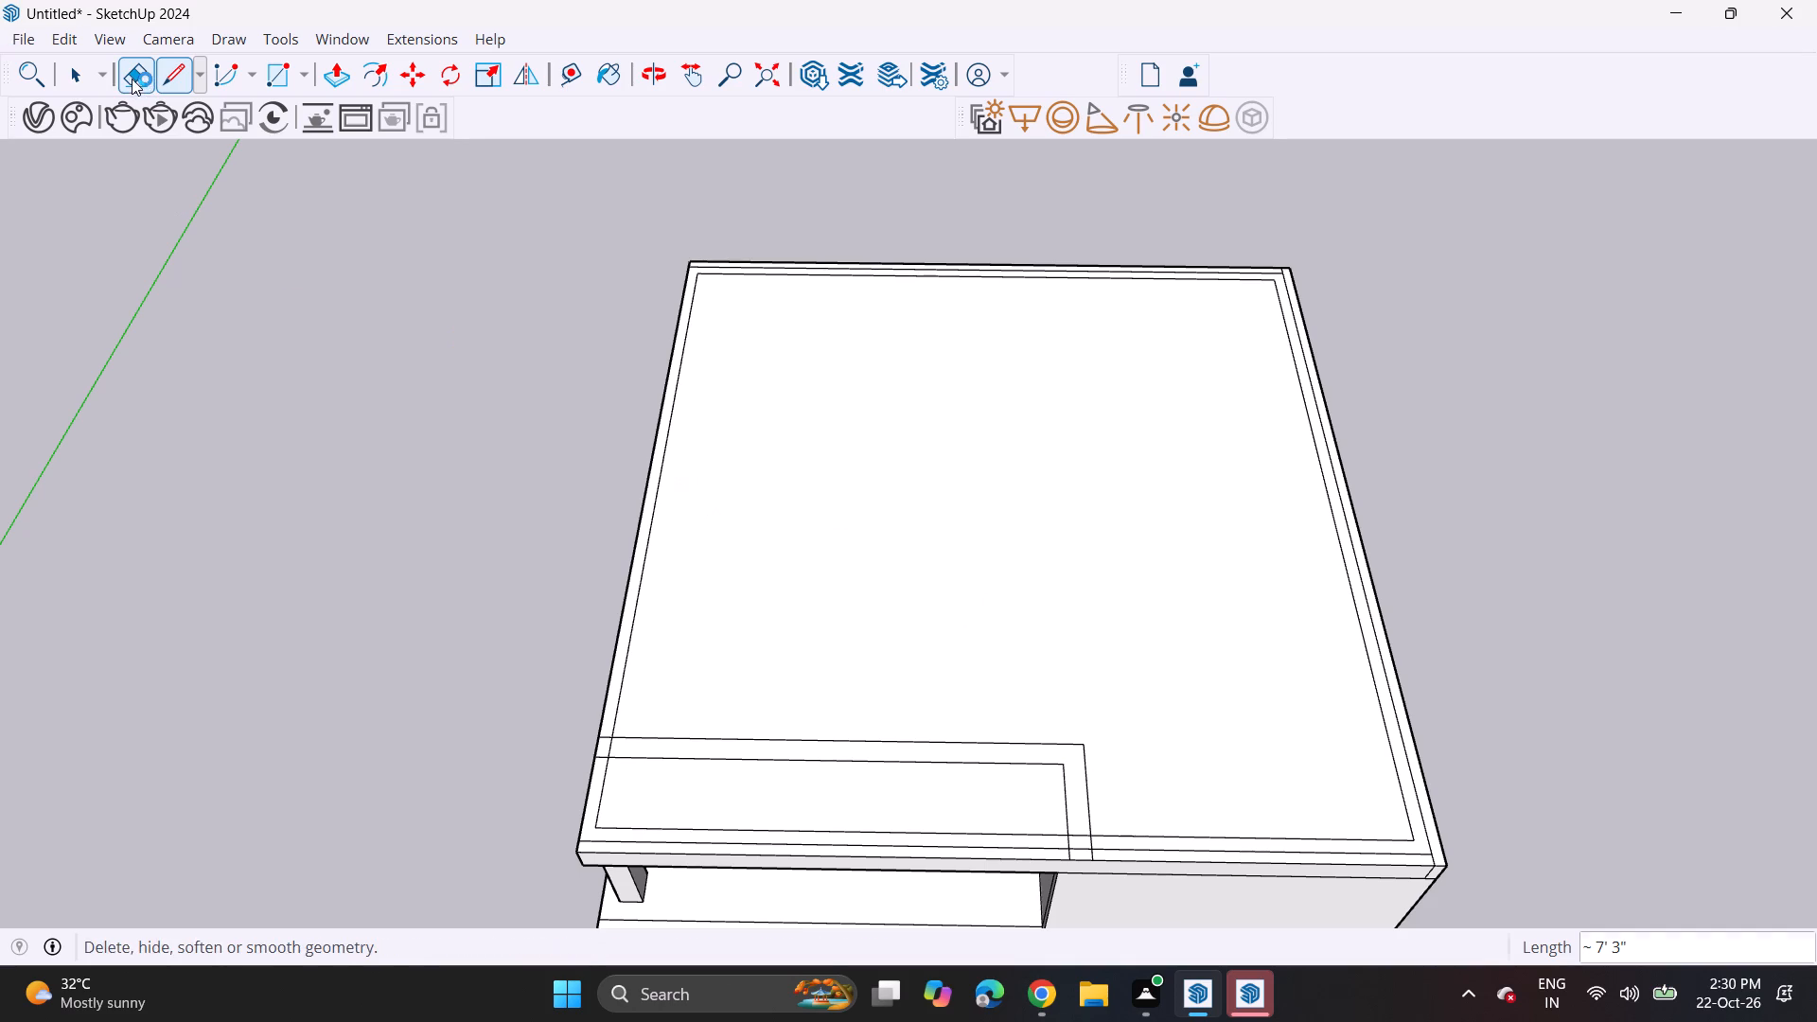
{"action": "scroll", "coordinate": [612, 769], "scroll_direction": "up", "scroll_amount": 11}
{"action": "left_click", "coordinate": [599, 719]}
{"action": "left_click_drag", "start_coordinate": [616, 745], "coordinate": [625, 746]}
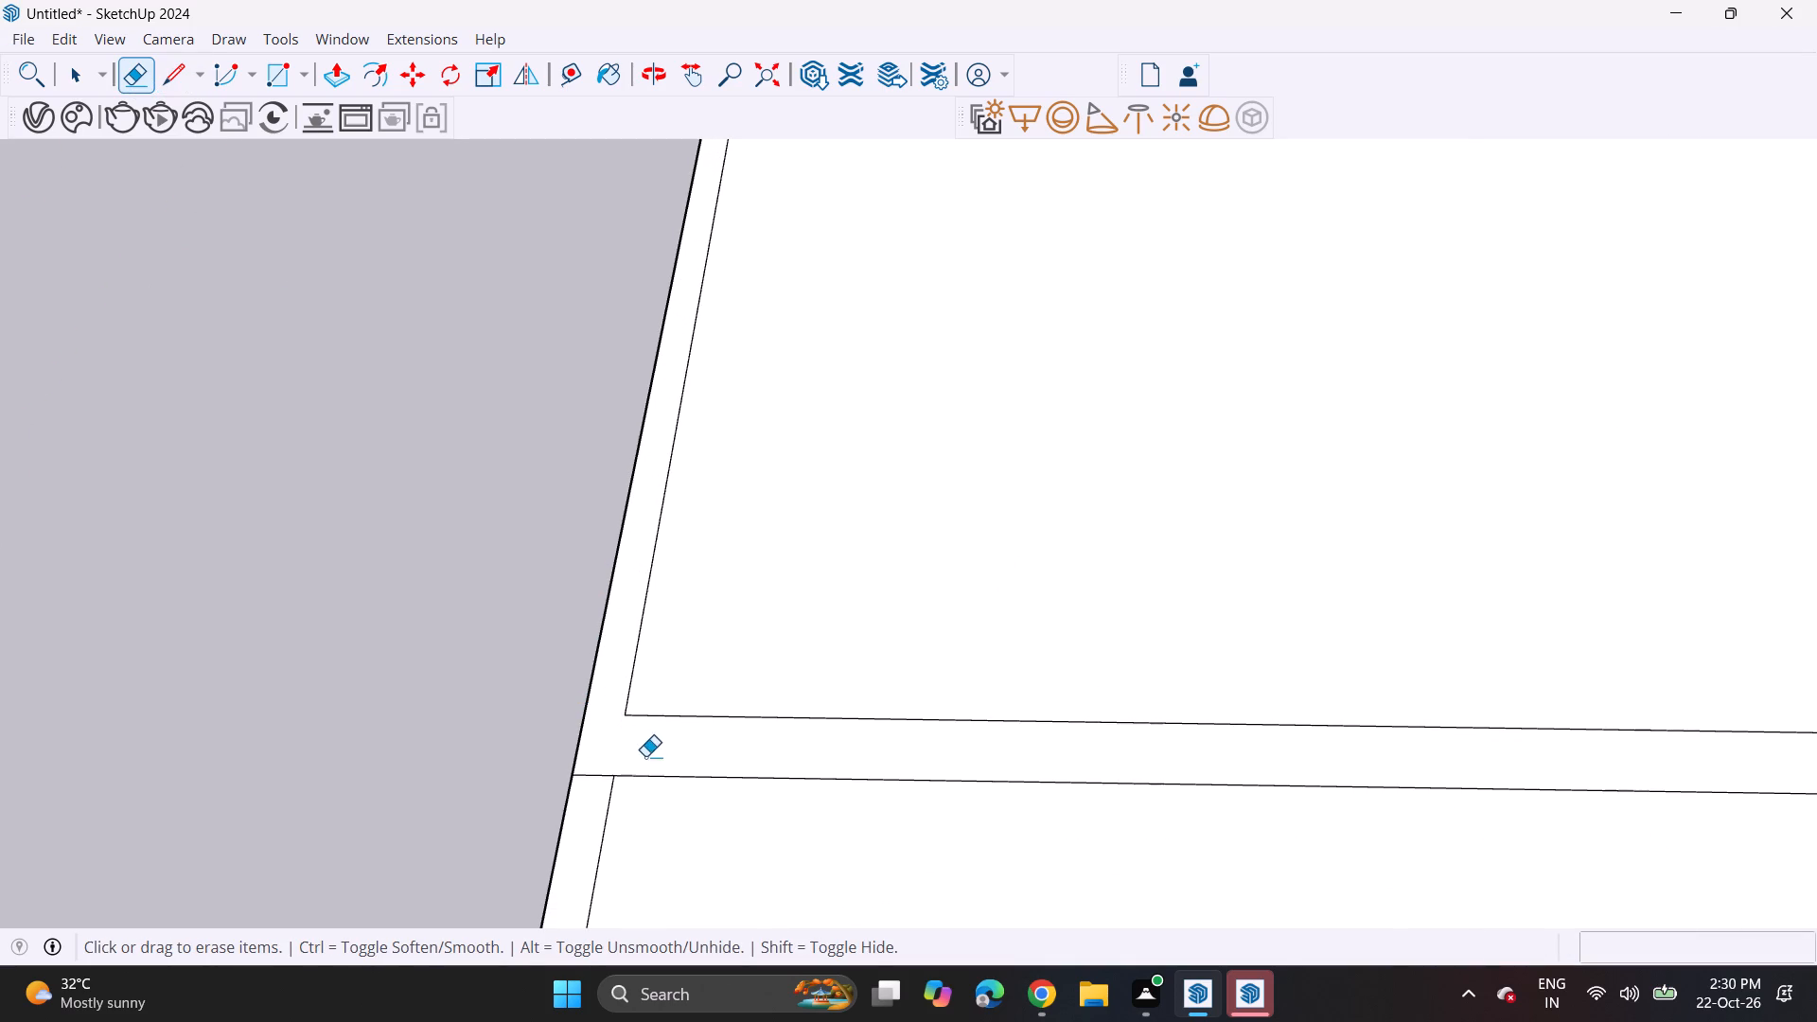
{"action": "scroll", "coordinate": [644, 756], "scroll_direction": "down", "scroll_amount": 8}
{"action": "scroll", "coordinate": [1191, 789], "scroll_direction": "down", "scroll_amount": 7}
{"action": "scroll", "coordinate": [1368, 872], "scroll_direction": "up", "scroll_amount": 14}
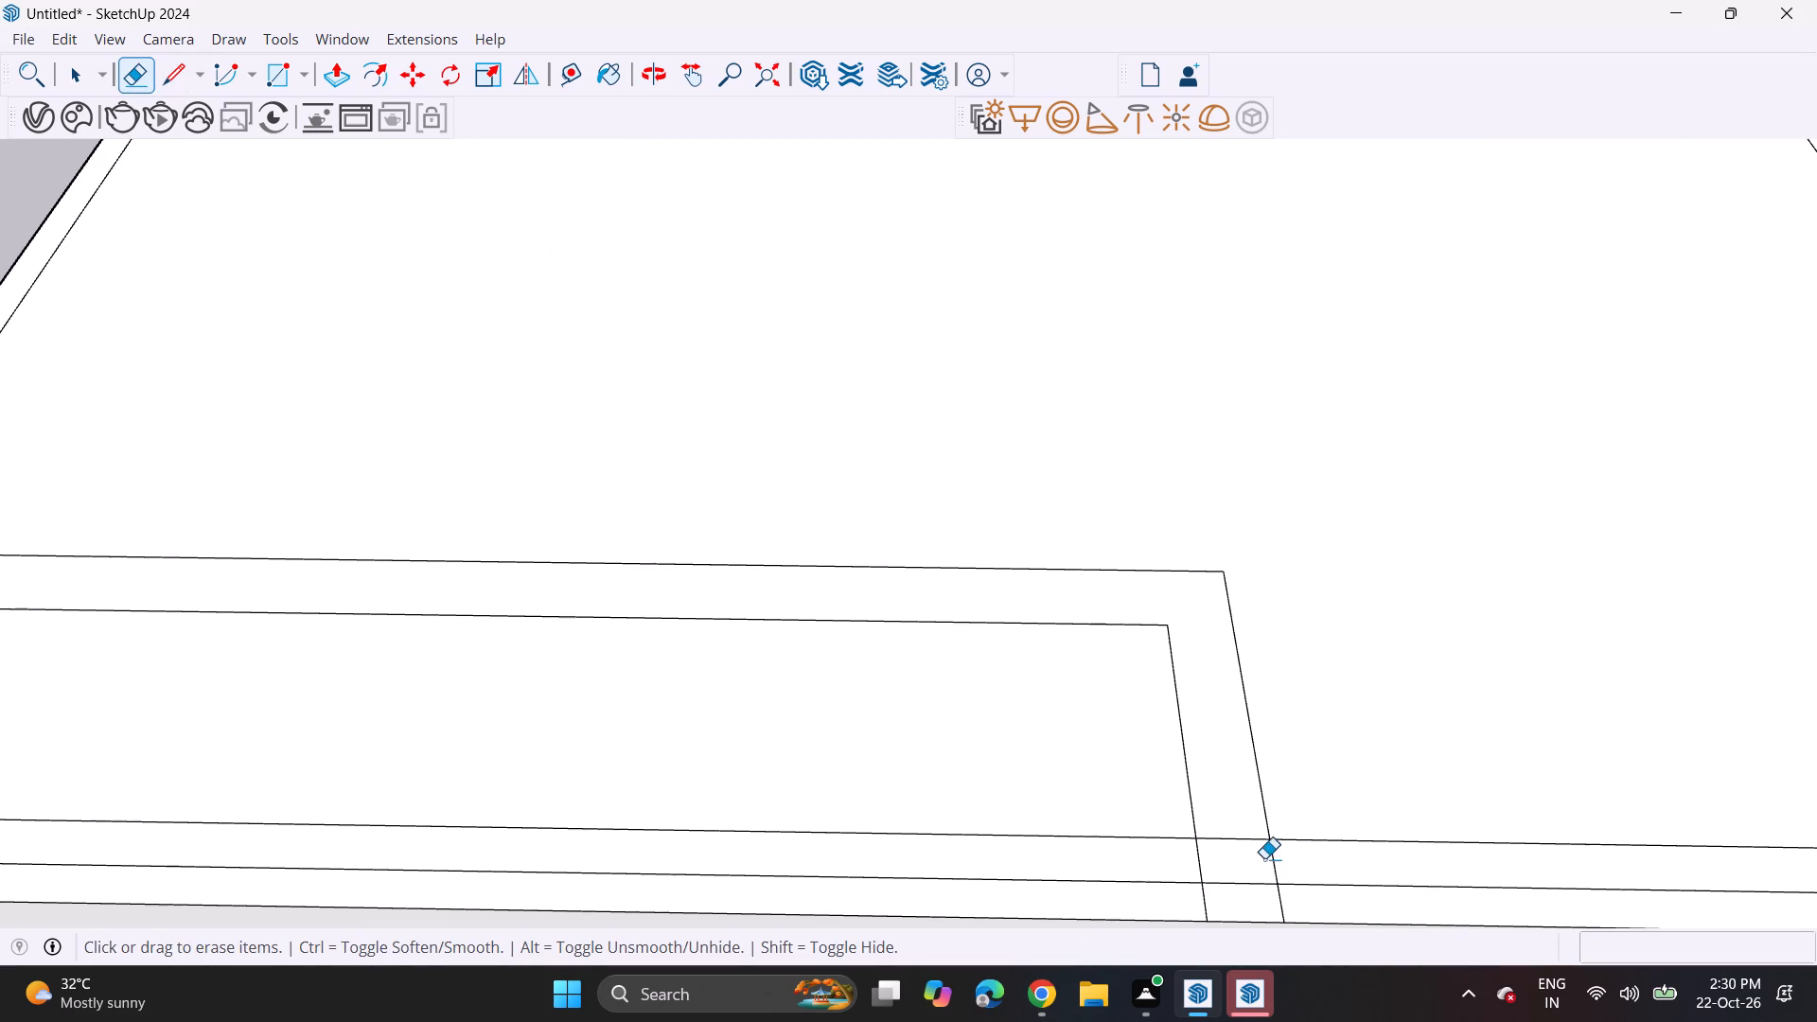
{"action": "left_click_drag", "start_coordinate": [1248, 837], "coordinate": [1244, 864]}
{"action": "left_click_drag", "start_coordinate": [1244, 880], "coordinate": [1246, 893]}
{"action": "left_click", "coordinate": [1278, 879]}
{"action": "left_click", "coordinate": [1279, 882]}
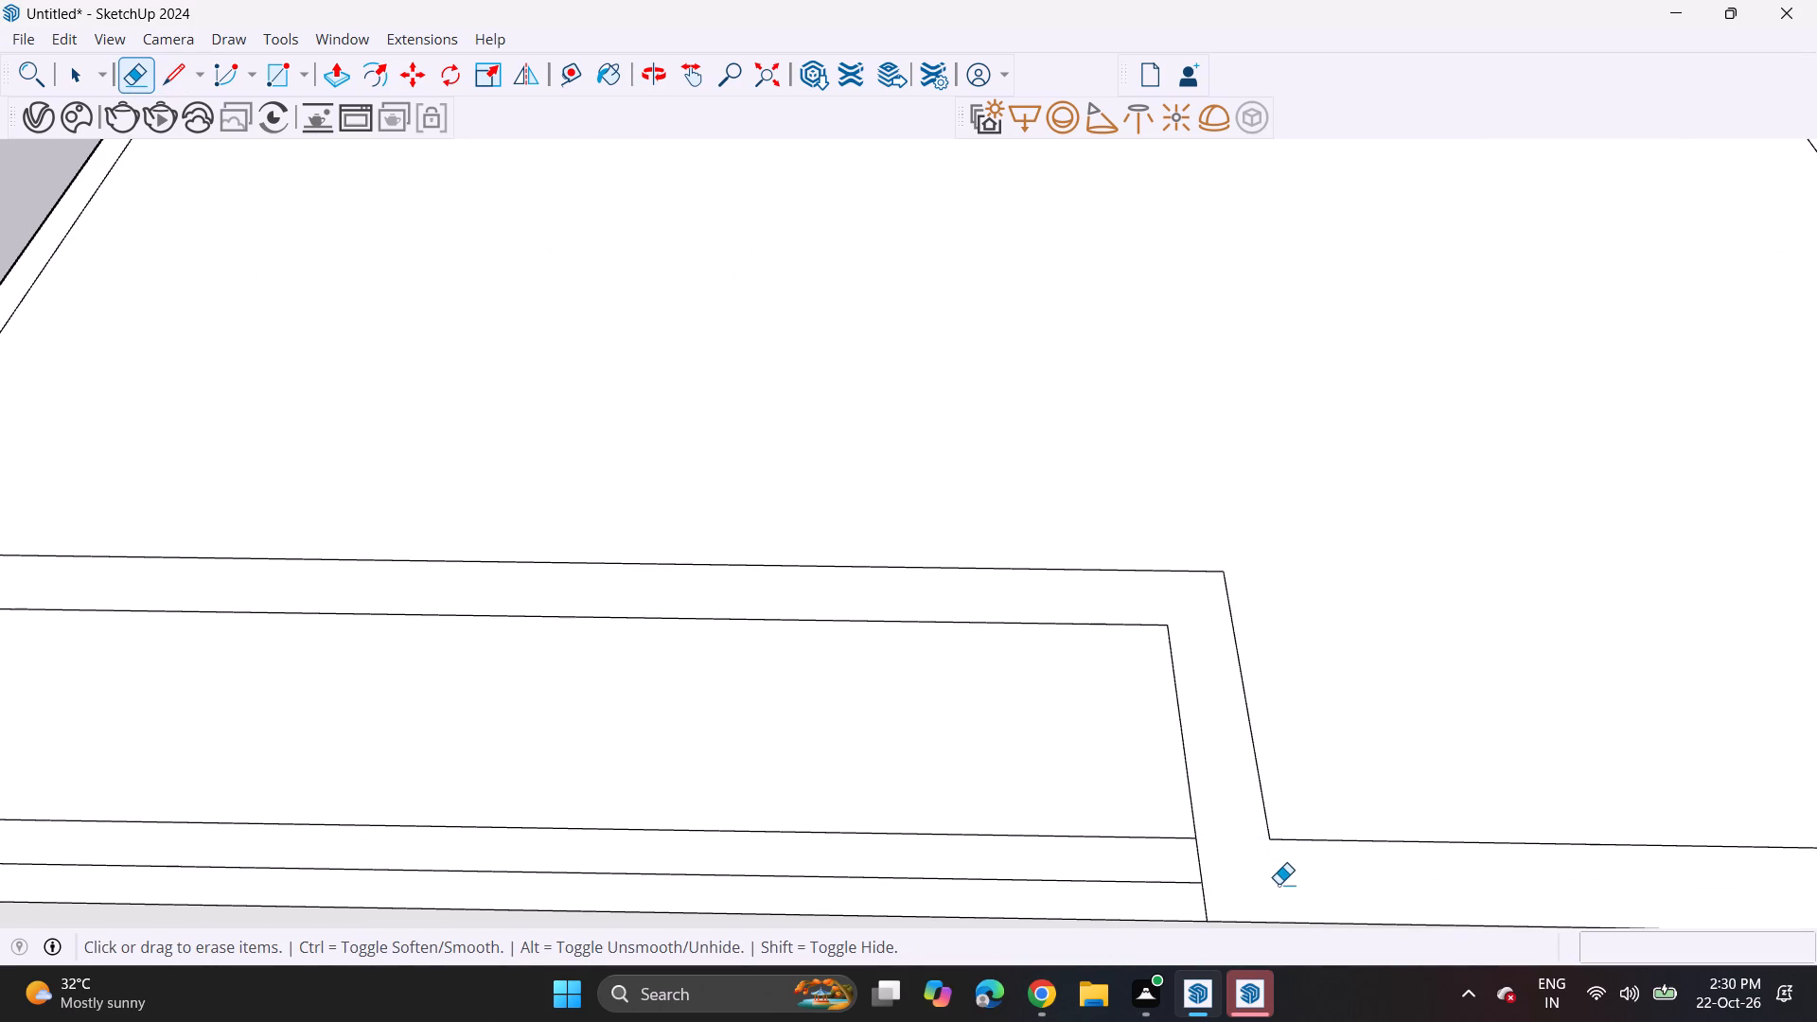
Erase the seam along the room-side strip of the slab top and the short leftover line at its front corner.
{"action": "scroll", "coordinate": [1270, 885], "scroll_direction": "down", "scroll_amount": 15}
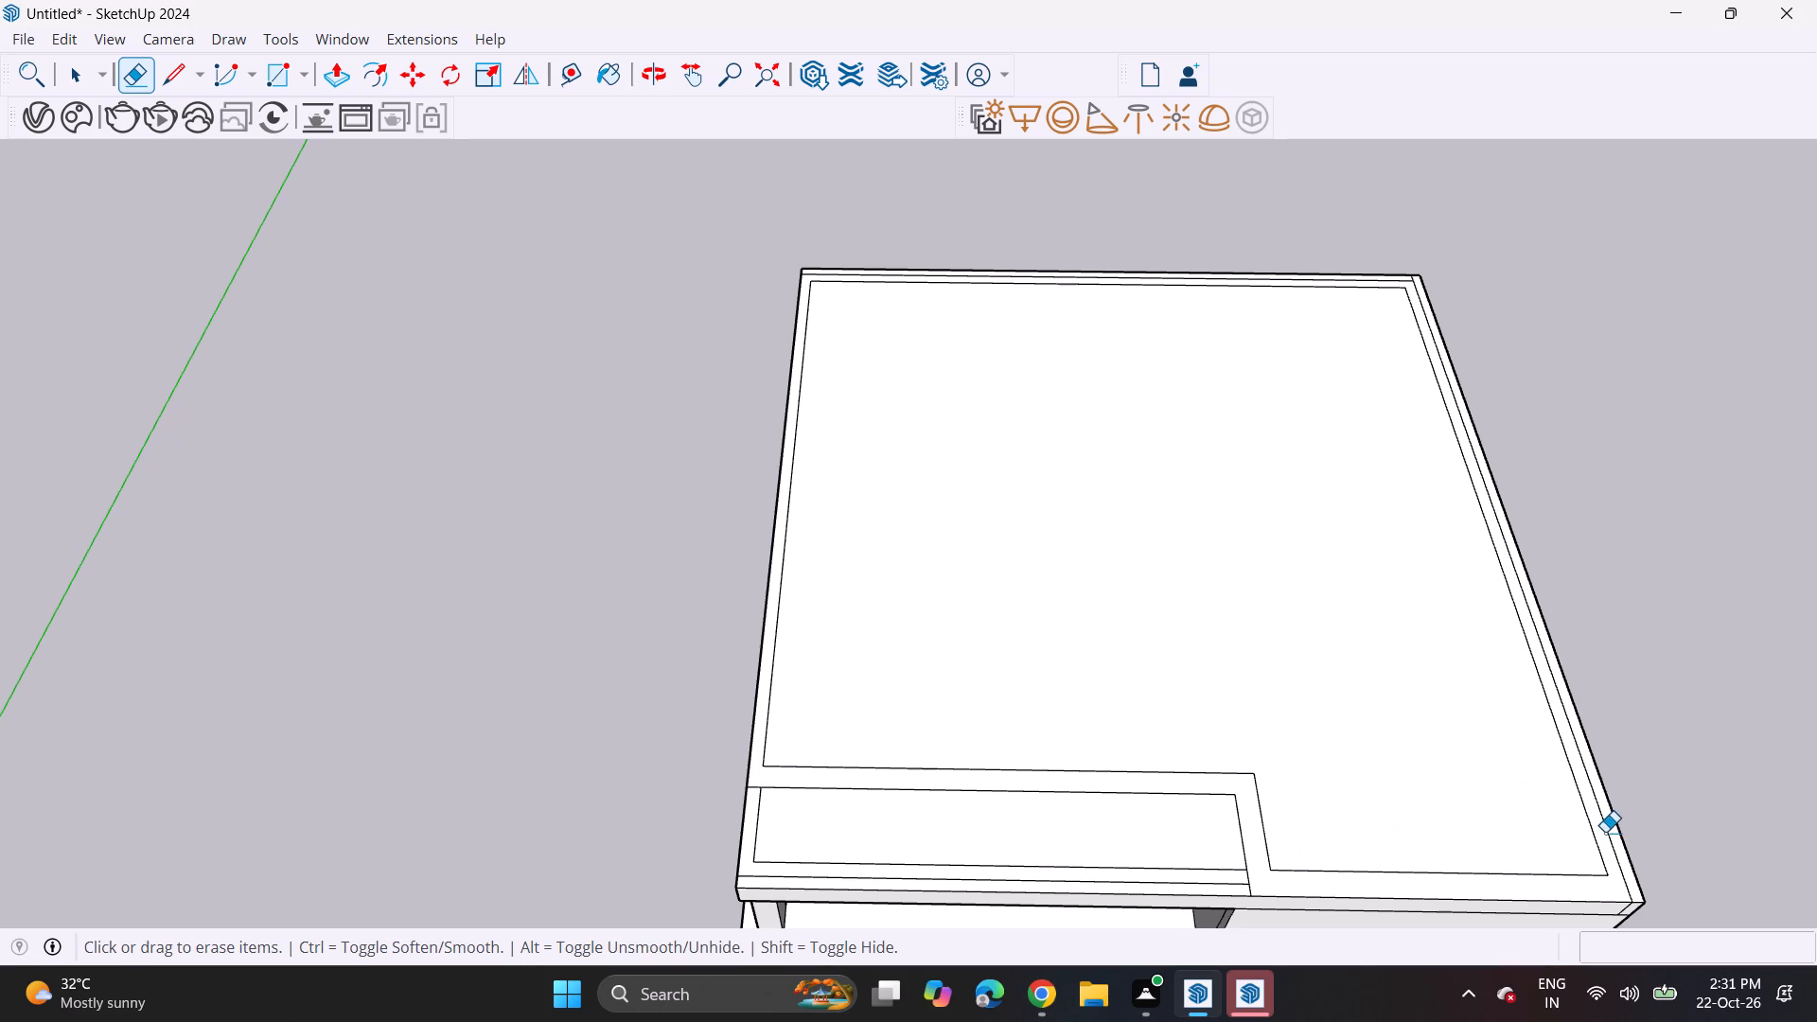
{"action": "left_click", "coordinate": [1608, 836]}
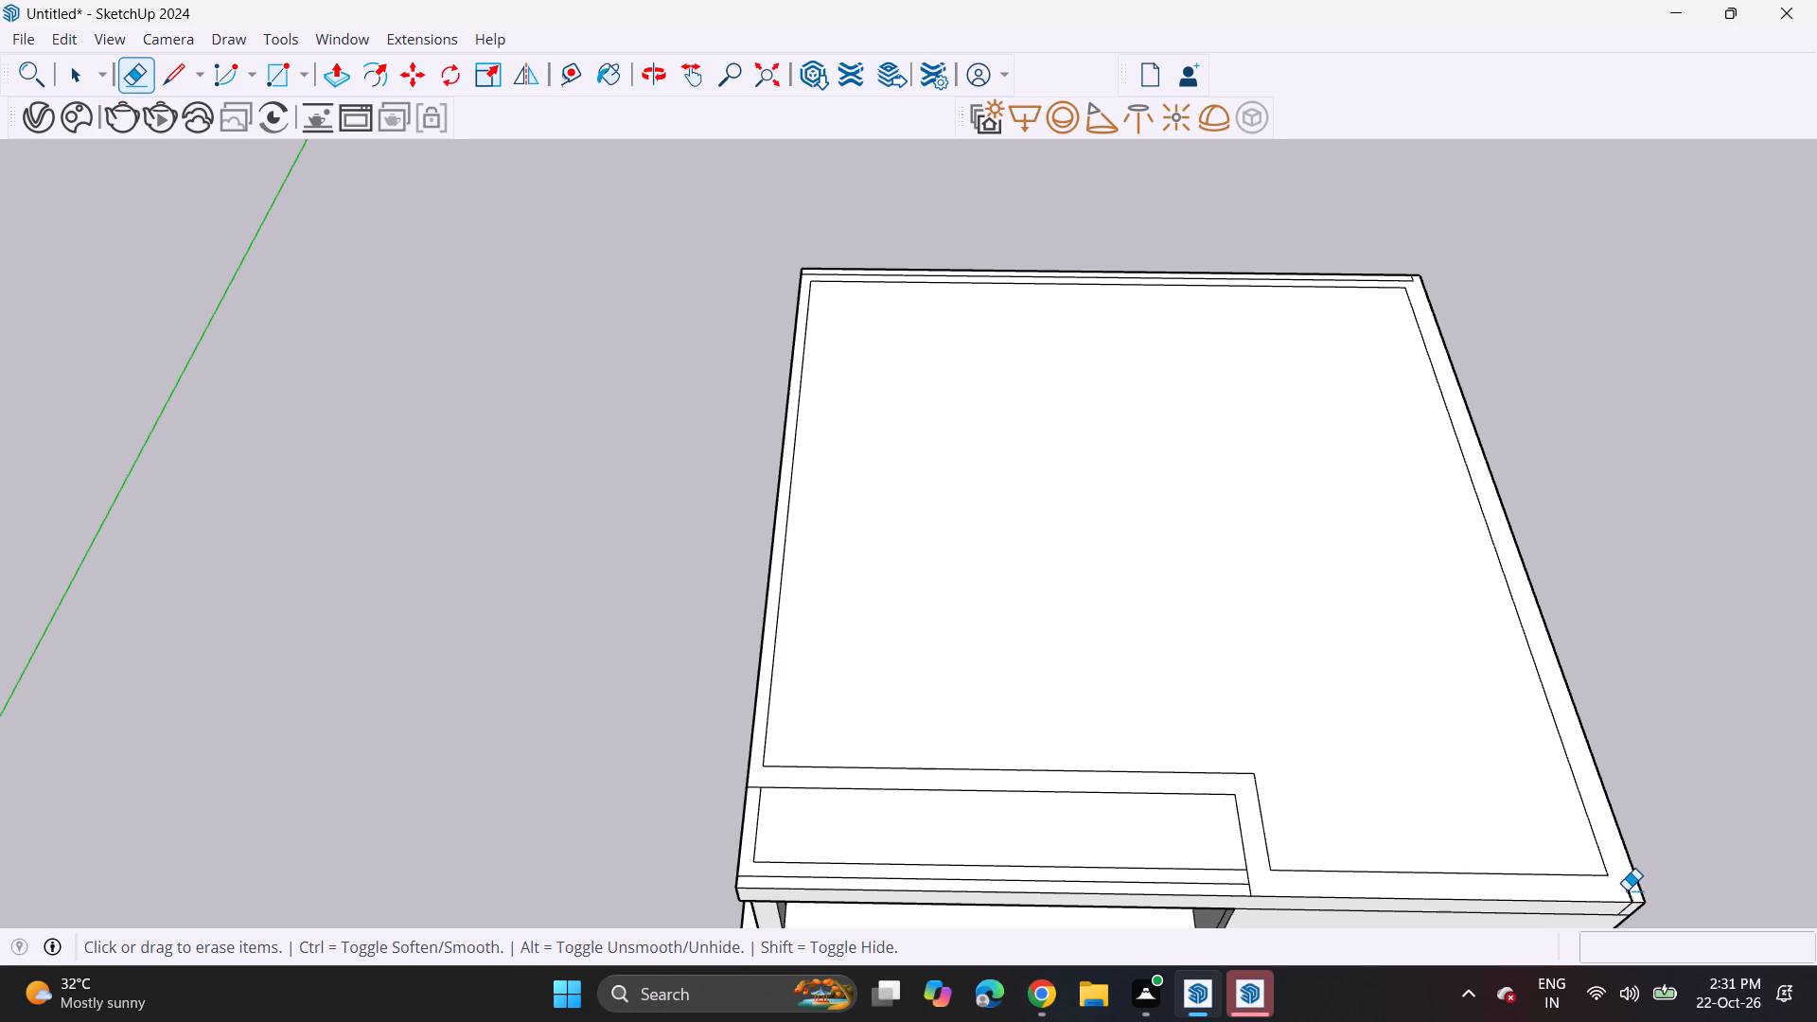
{"action": "left_click", "coordinate": [1627, 890]}
{"action": "left_click", "coordinate": [1629, 890]}
Push/pull the wall outline on the slab top up 10' to form the upper-floor walls around the recessed front balcony.
{"action": "left_click", "coordinate": [341, 78]}
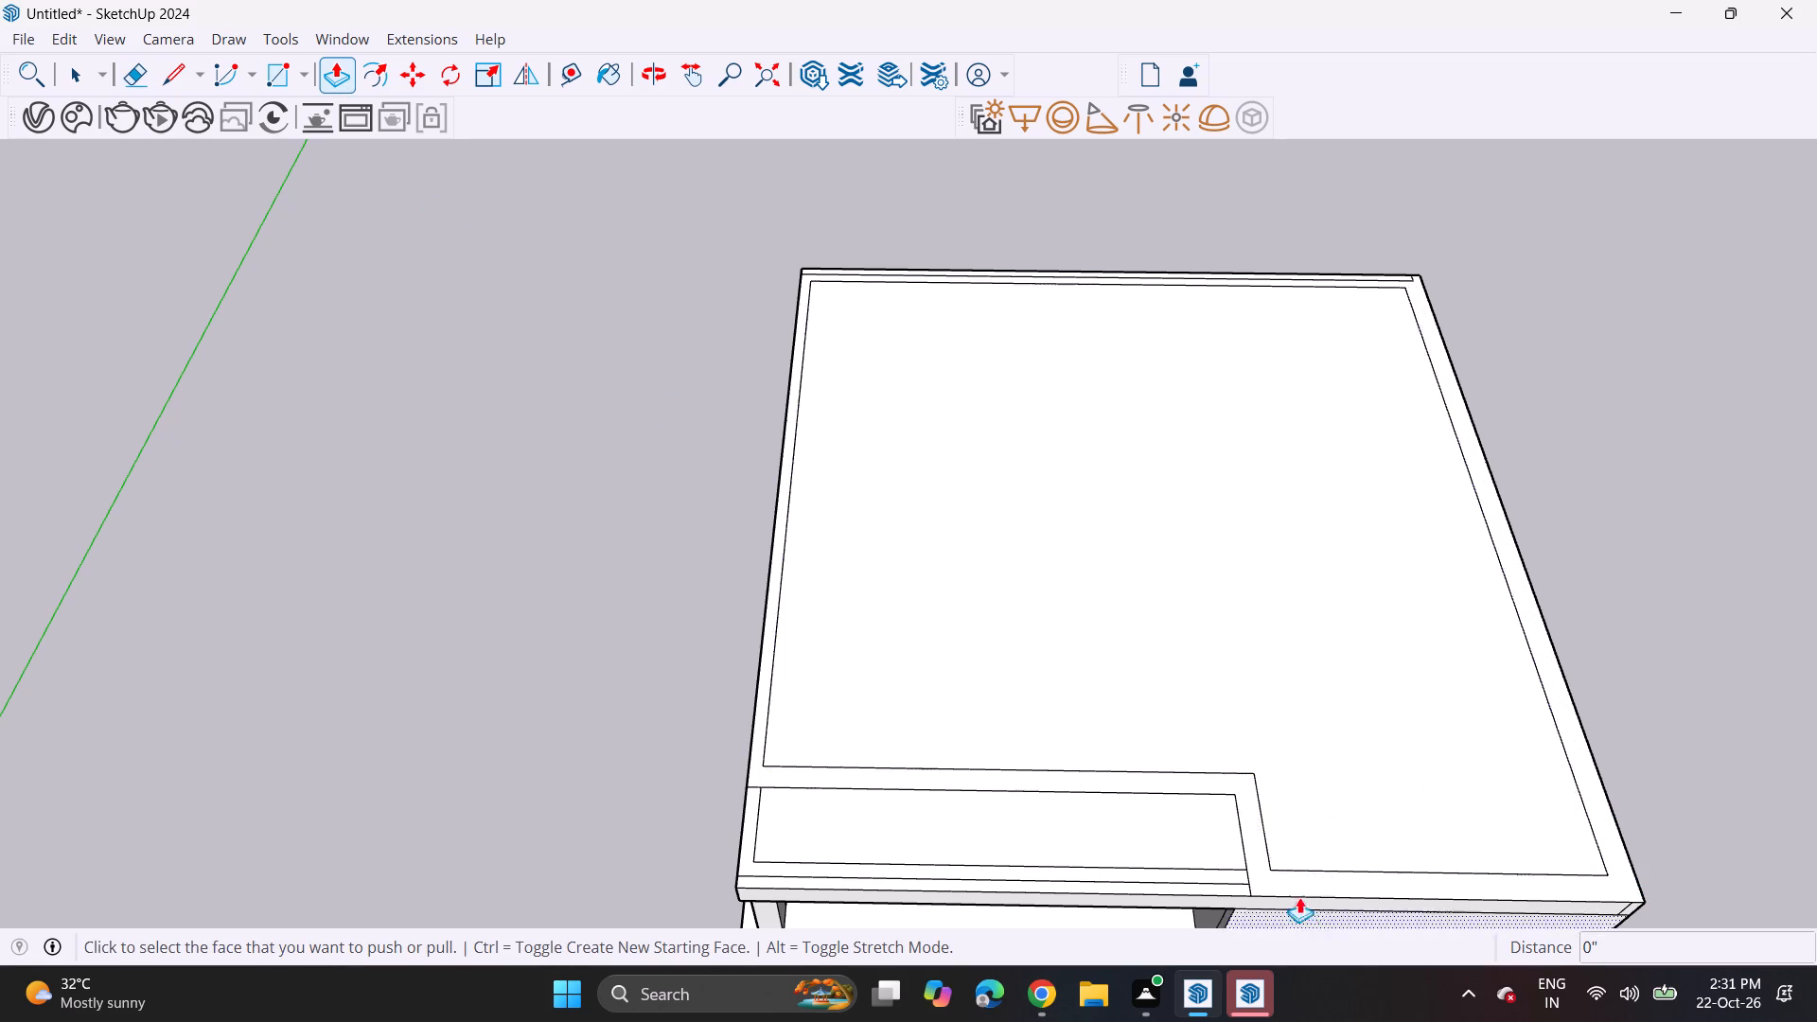
{"action": "left_click", "coordinate": [1251, 843]}
{"action": "type", "text": "10'"}
{"action": "key", "text": "Return"}
Draw a line about 1' 4" long across the upper-floor wall top at the balcony's inner corner, splitting the wall-top face.
{"action": "middle_click_drag", "start_coordinate": [1291, 684], "coordinate": [1290, 615]}
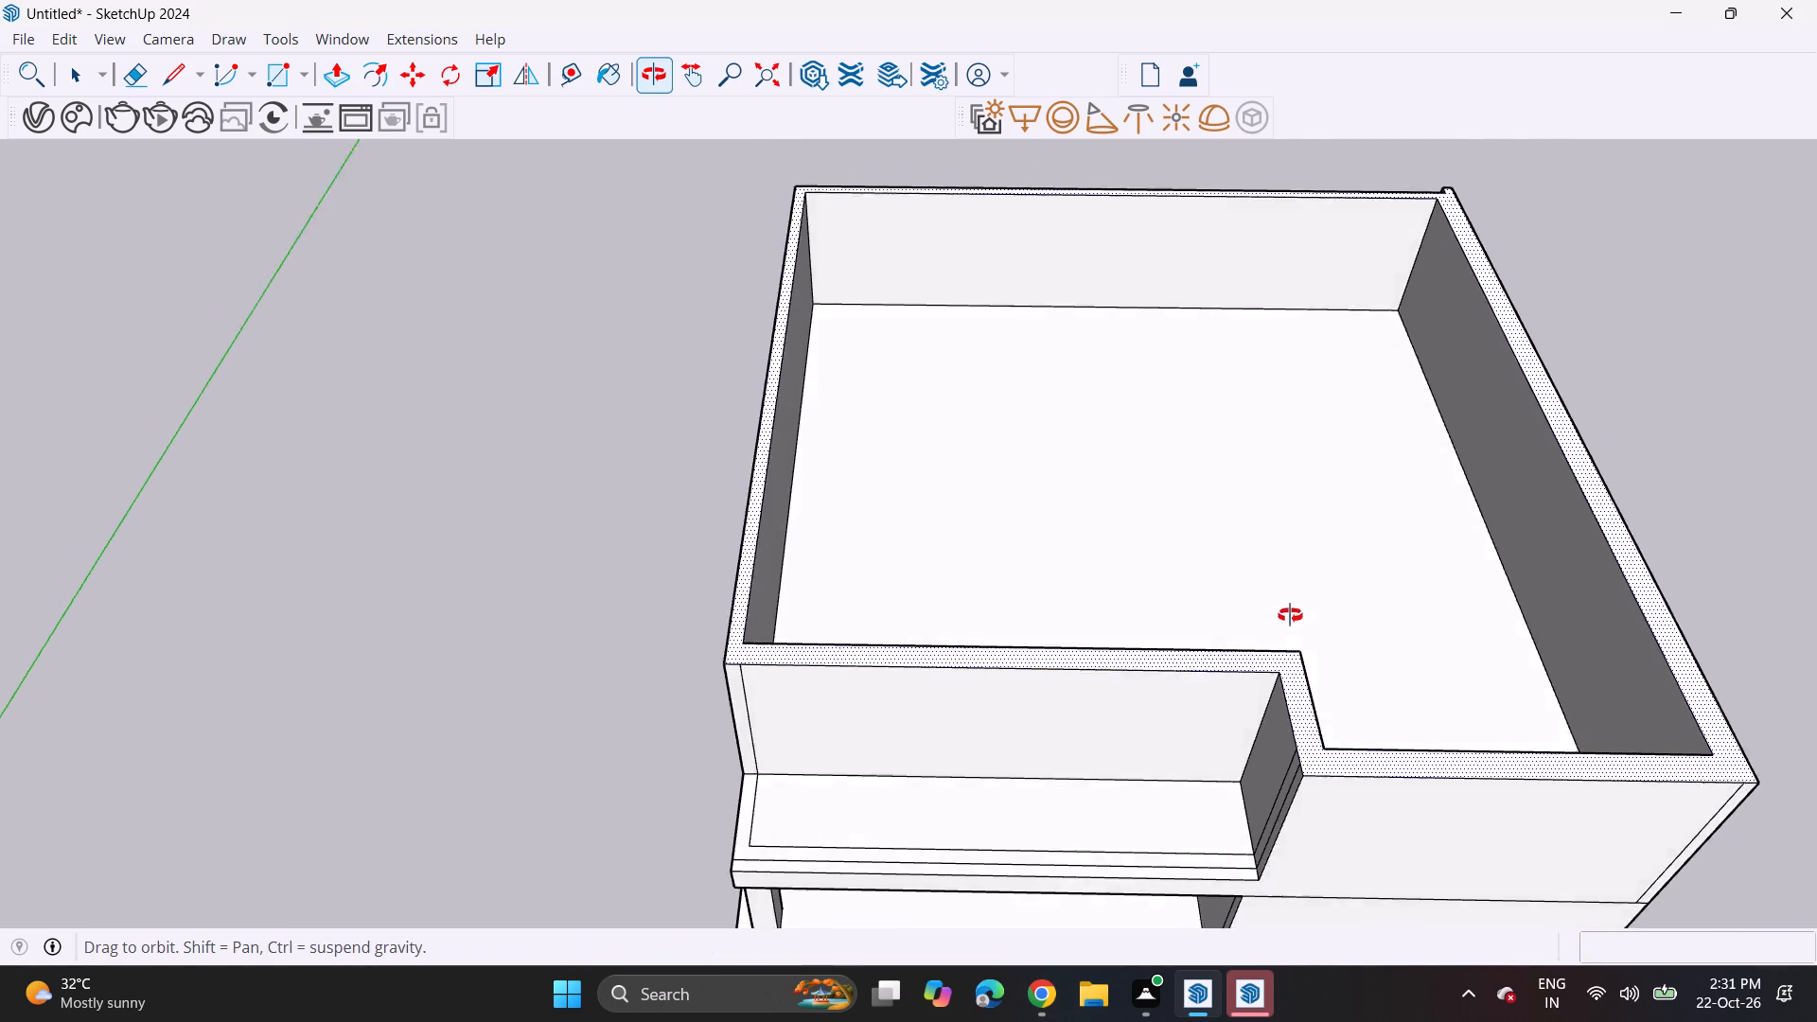
{"action": "middle_click_drag", "start_coordinate": [1290, 615], "coordinate": [1237, 334]}
{"action": "scroll", "coordinate": [1237, 334], "scroll_direction": "up", "scroll_amount": 2}
{"action": "scroll", "coordinate": [1227, 302], "scroll_direction": "down", "scroll_amount": 5}
{"action": "middle_click_drag", "start_coordinate": [1228, 292], "coordinate": [1211, 475]}
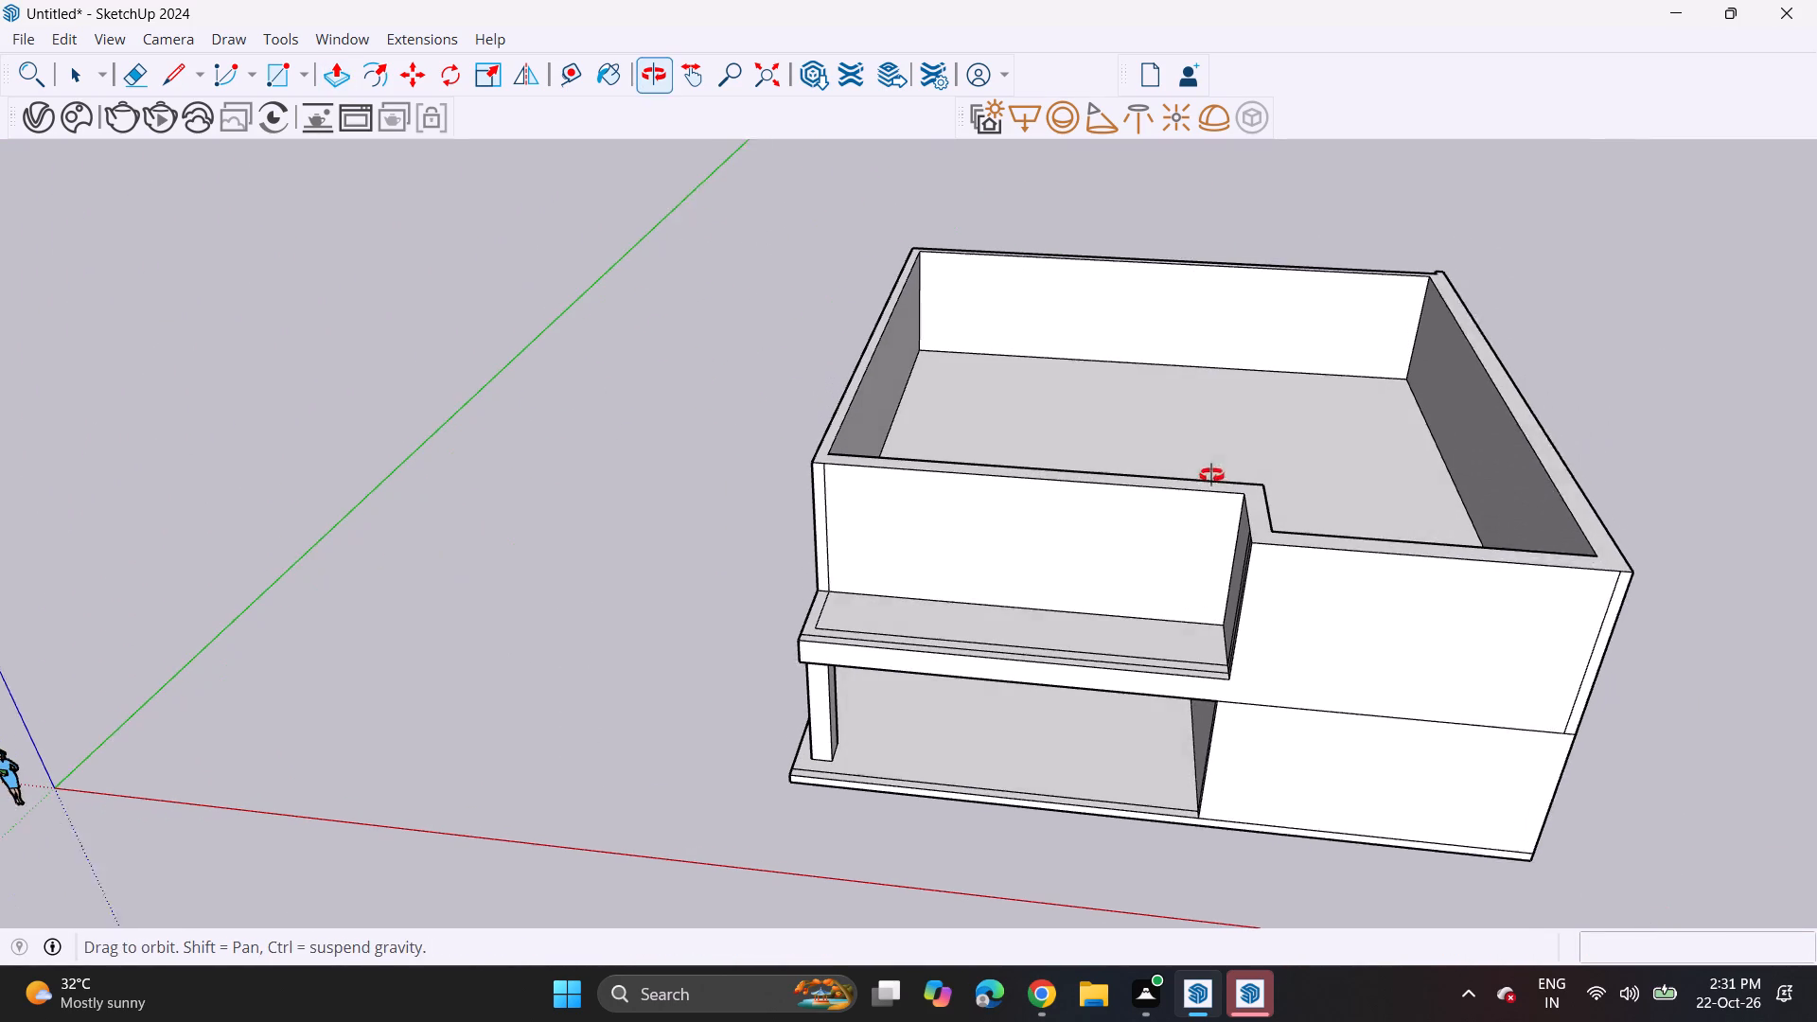
{"action": "middle_click_drag", "start_coordinate": [1211, 475], "coordinate": [1208, 485]}
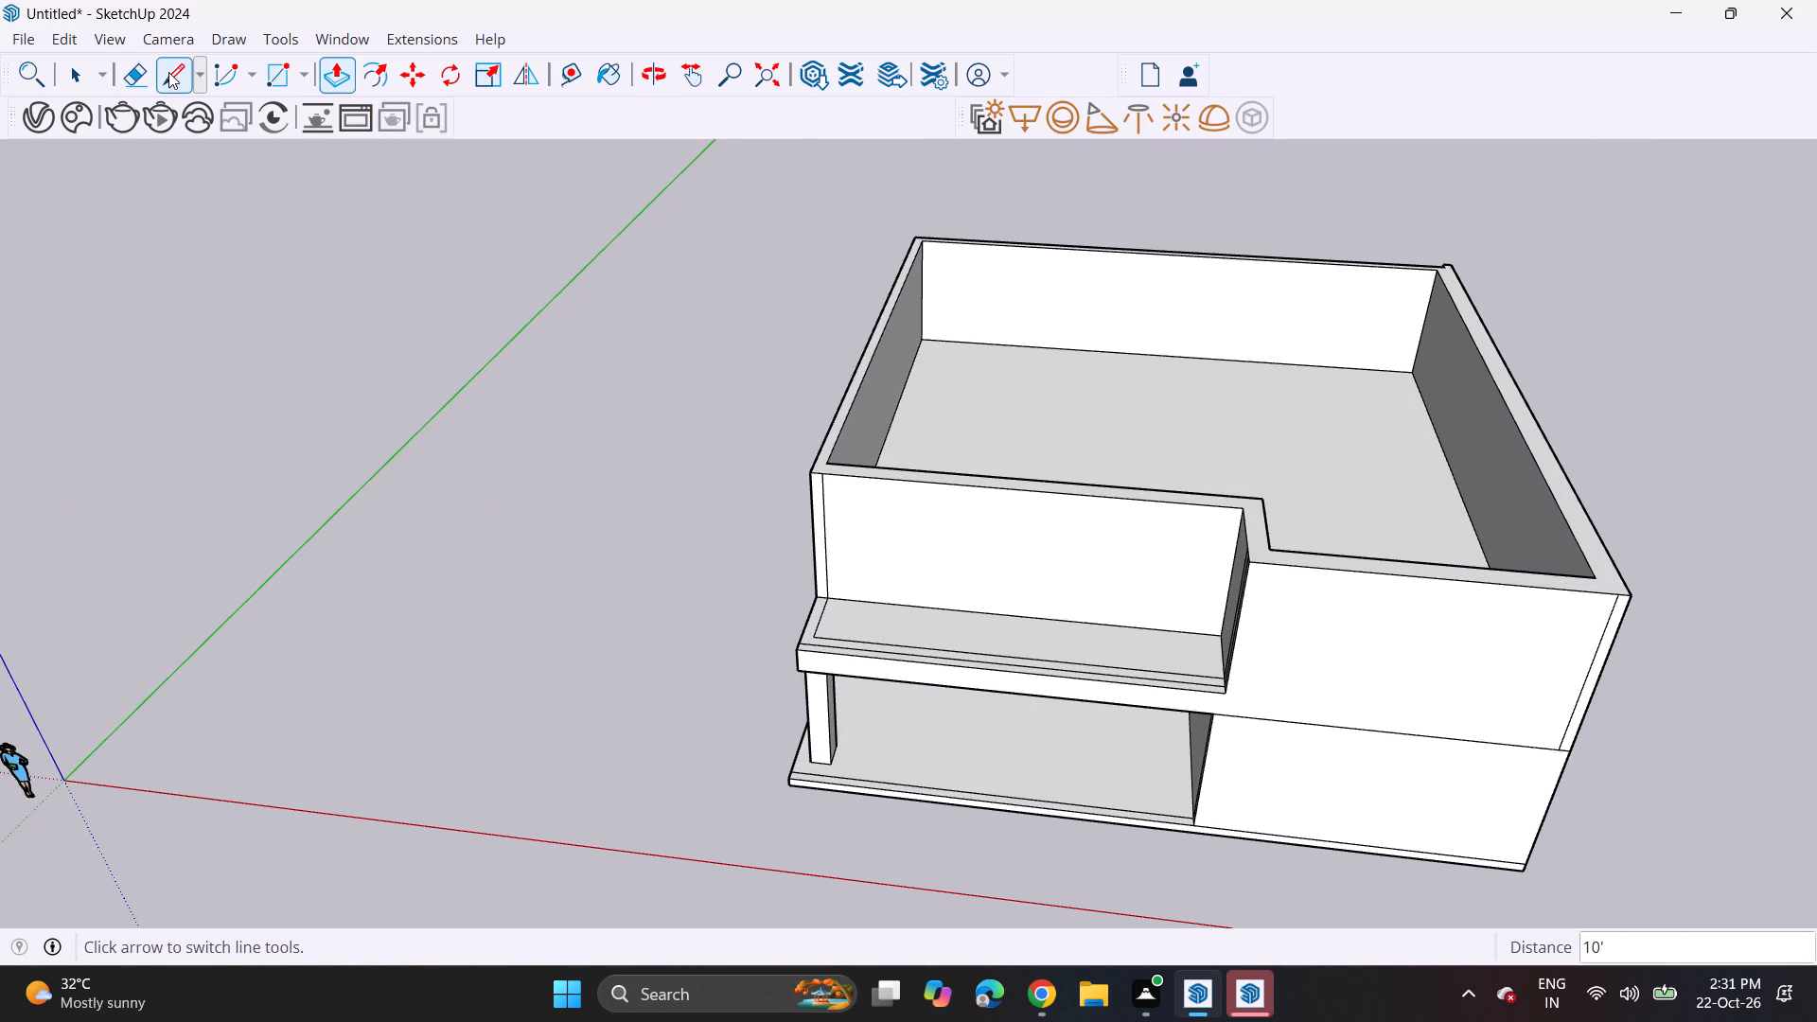
{"action": "left_click", "coordinate": [168, 72]}
{"action": "scroll", "coordinate": [1300, 618], "scroll_direction": "up", "scroll_amount": 4}
{"action": "left_click", "coordinate": [1216, 459]}
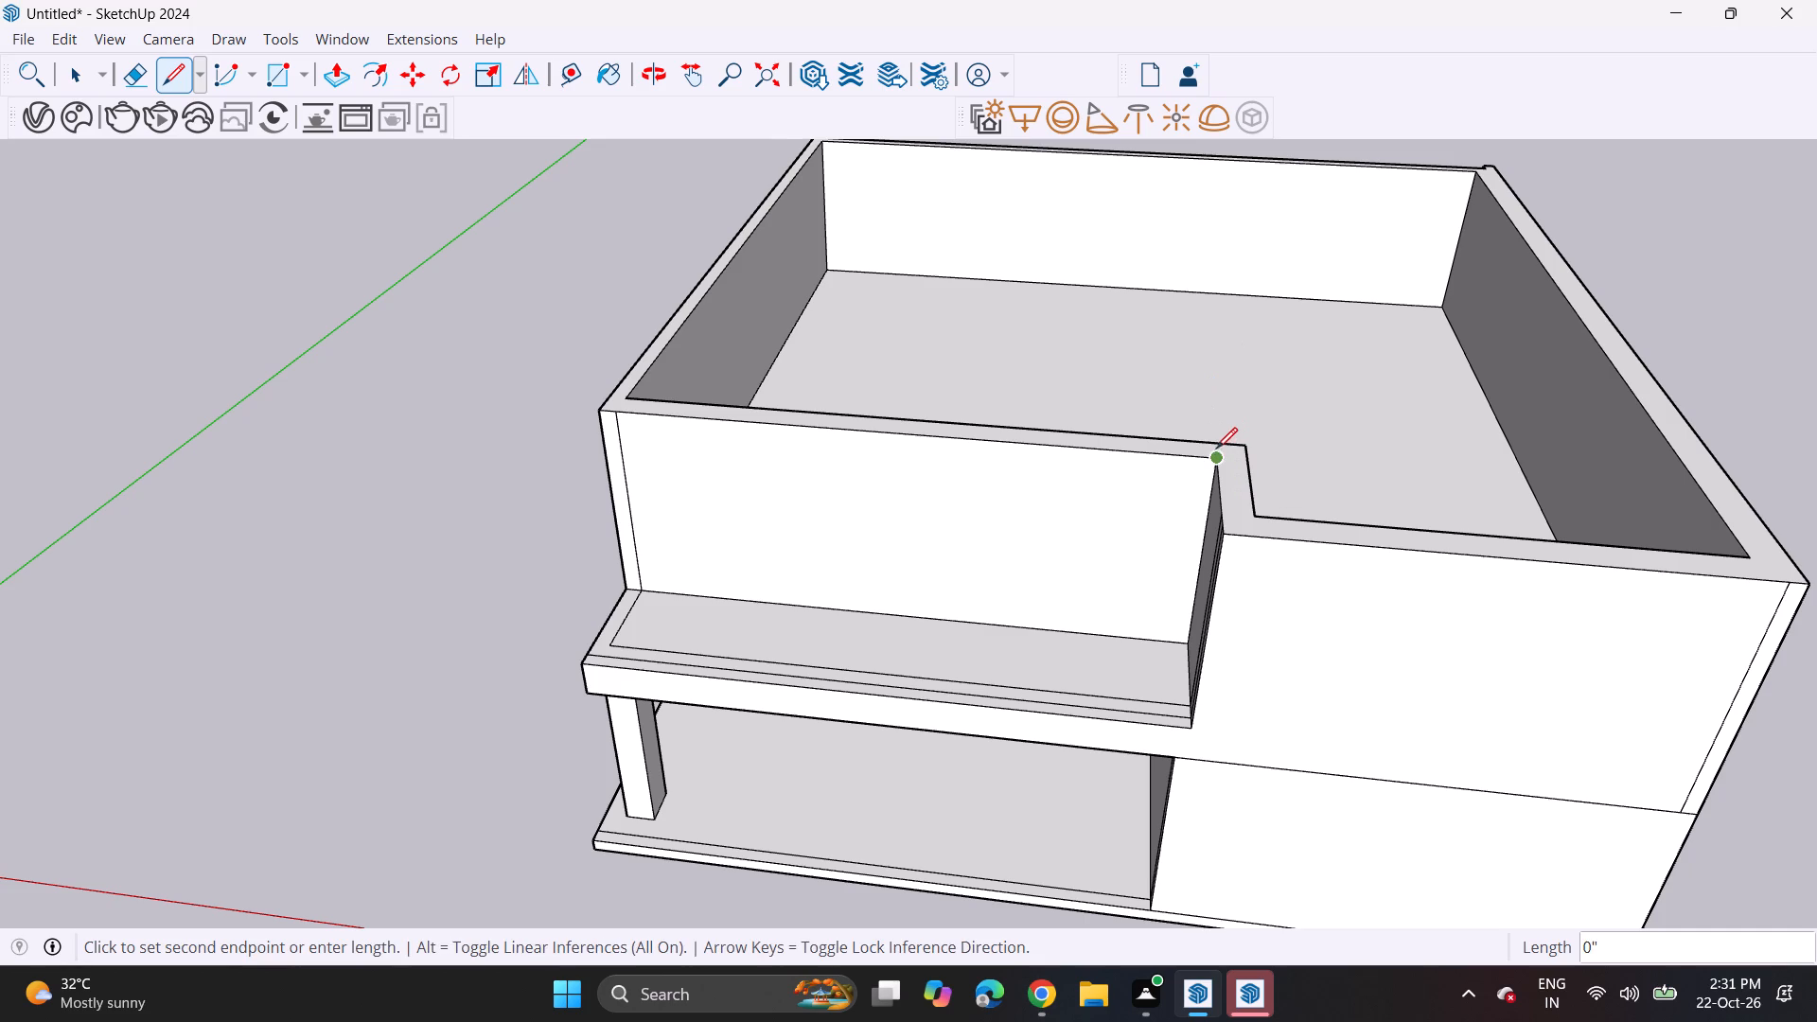
{"action": "left_click", "coordinate": [1214, 446]}
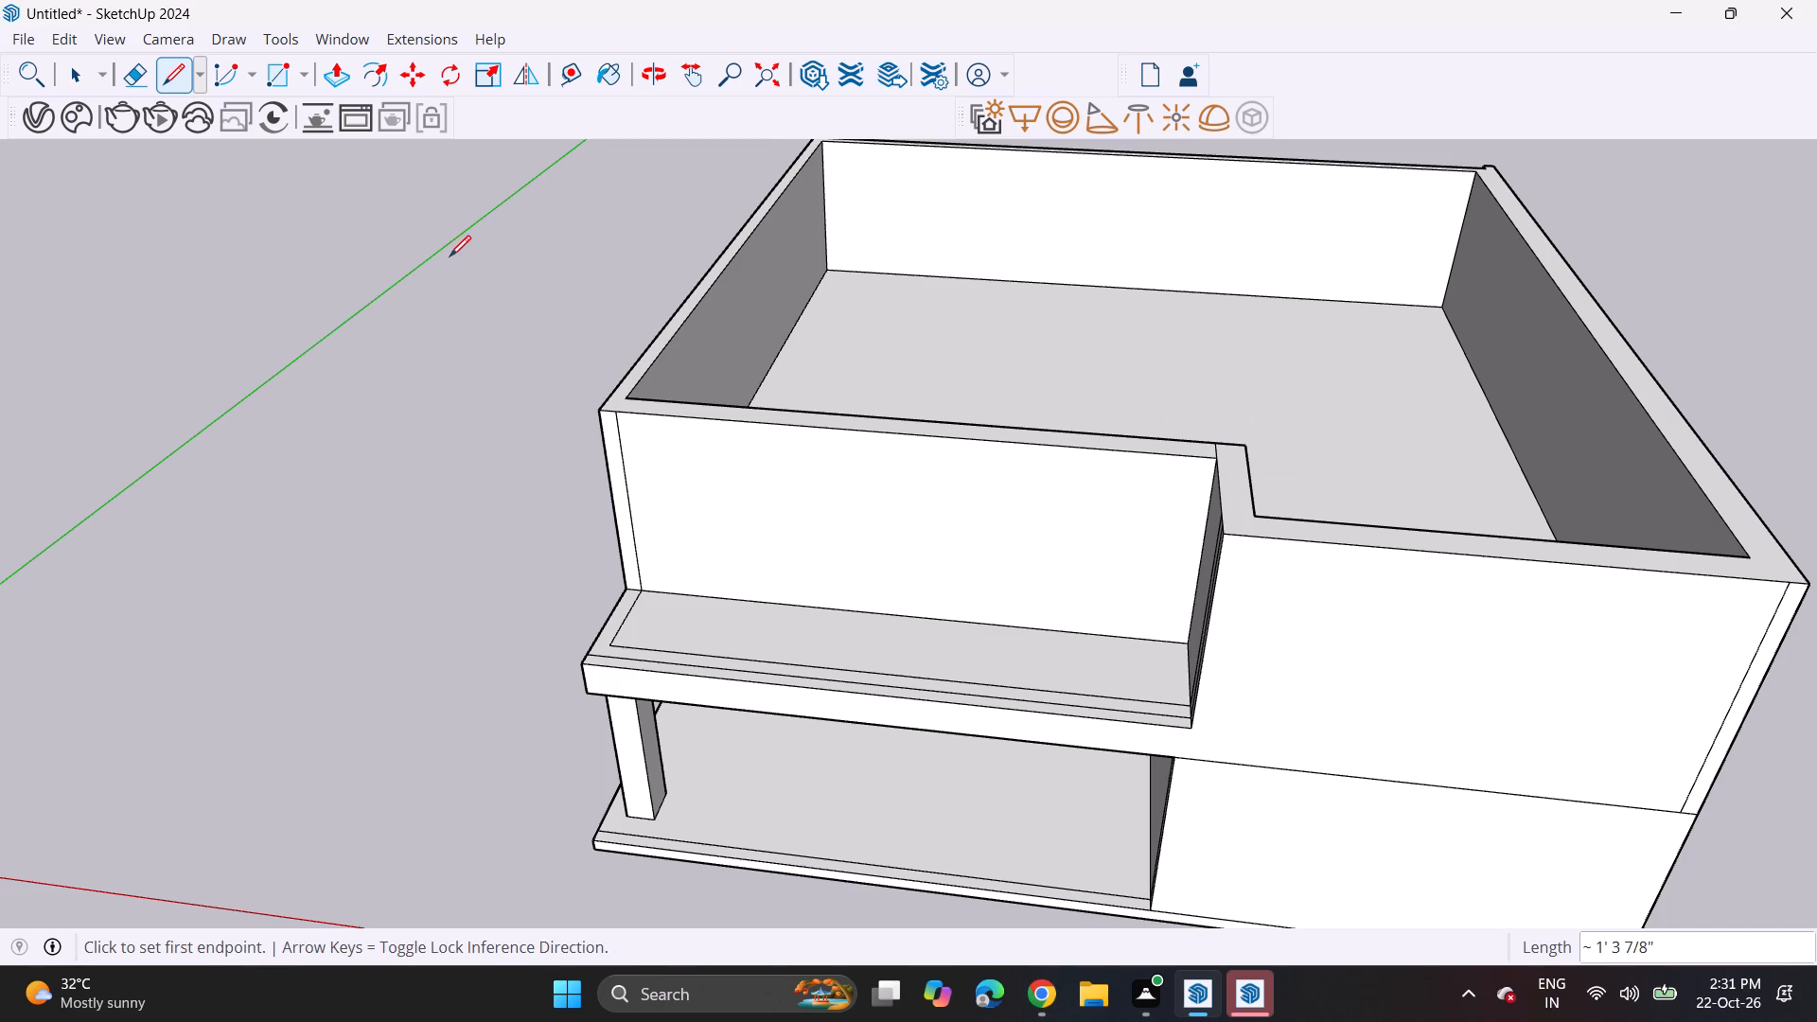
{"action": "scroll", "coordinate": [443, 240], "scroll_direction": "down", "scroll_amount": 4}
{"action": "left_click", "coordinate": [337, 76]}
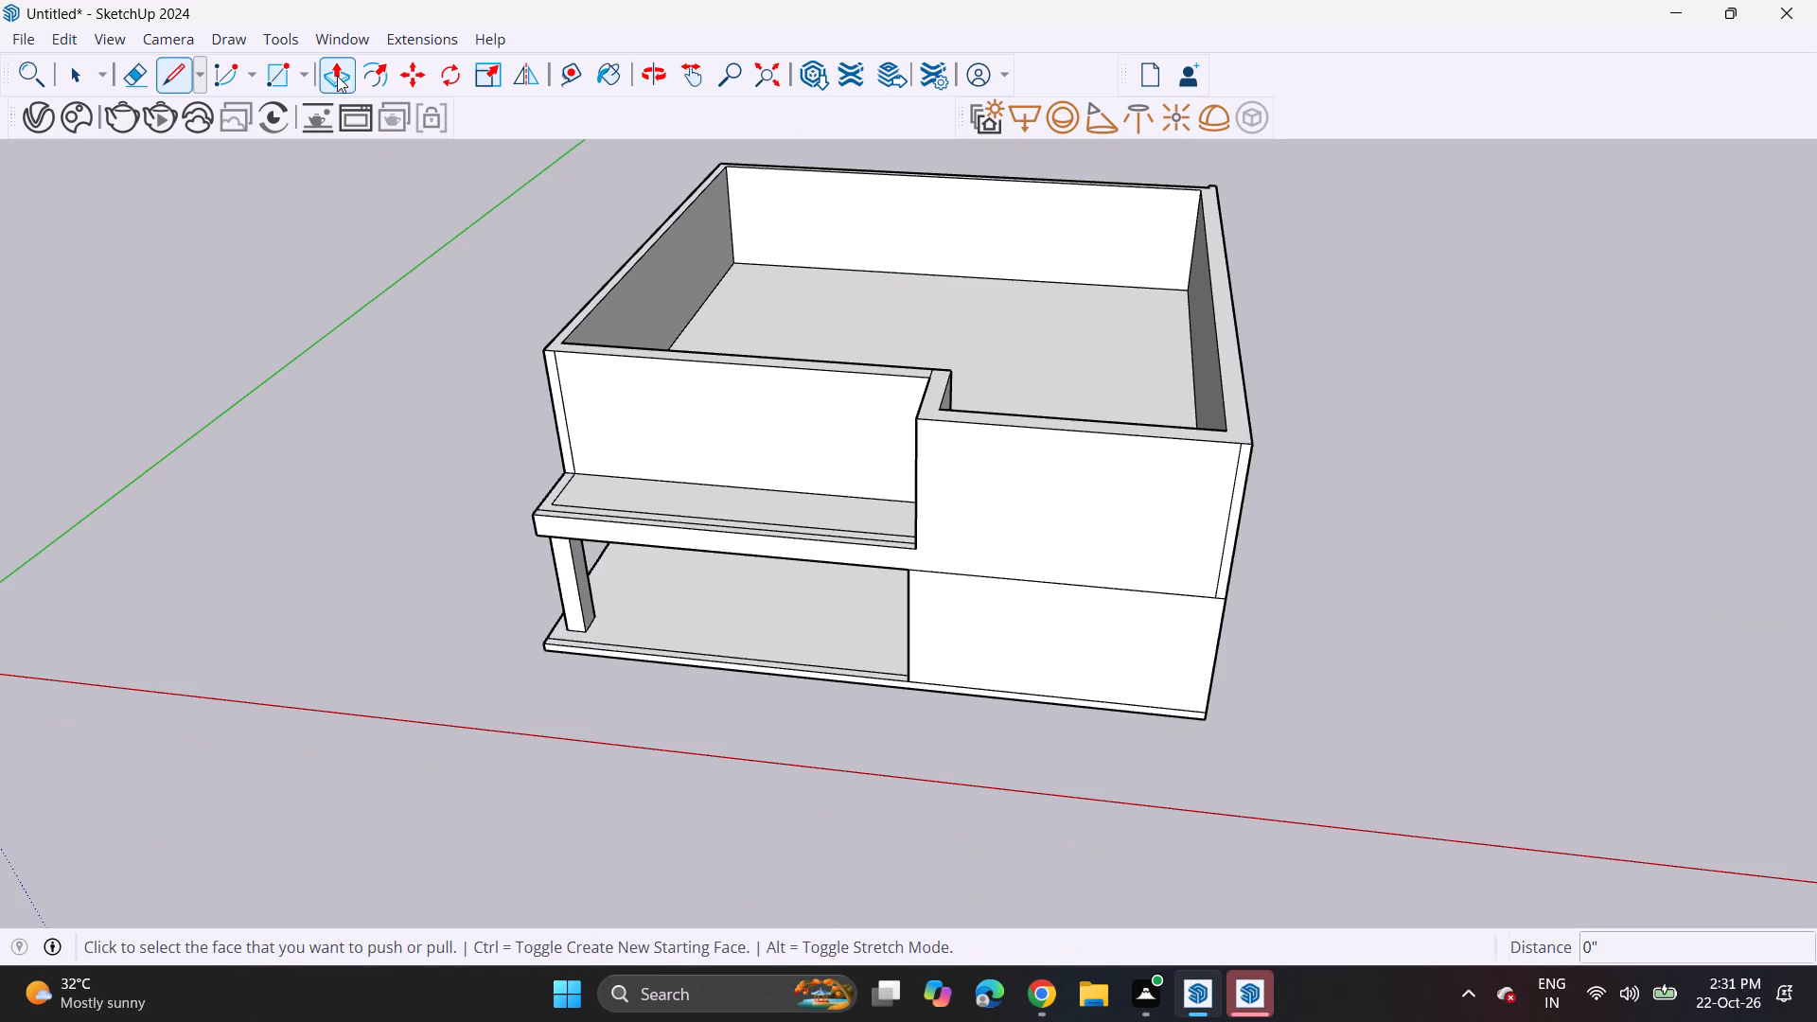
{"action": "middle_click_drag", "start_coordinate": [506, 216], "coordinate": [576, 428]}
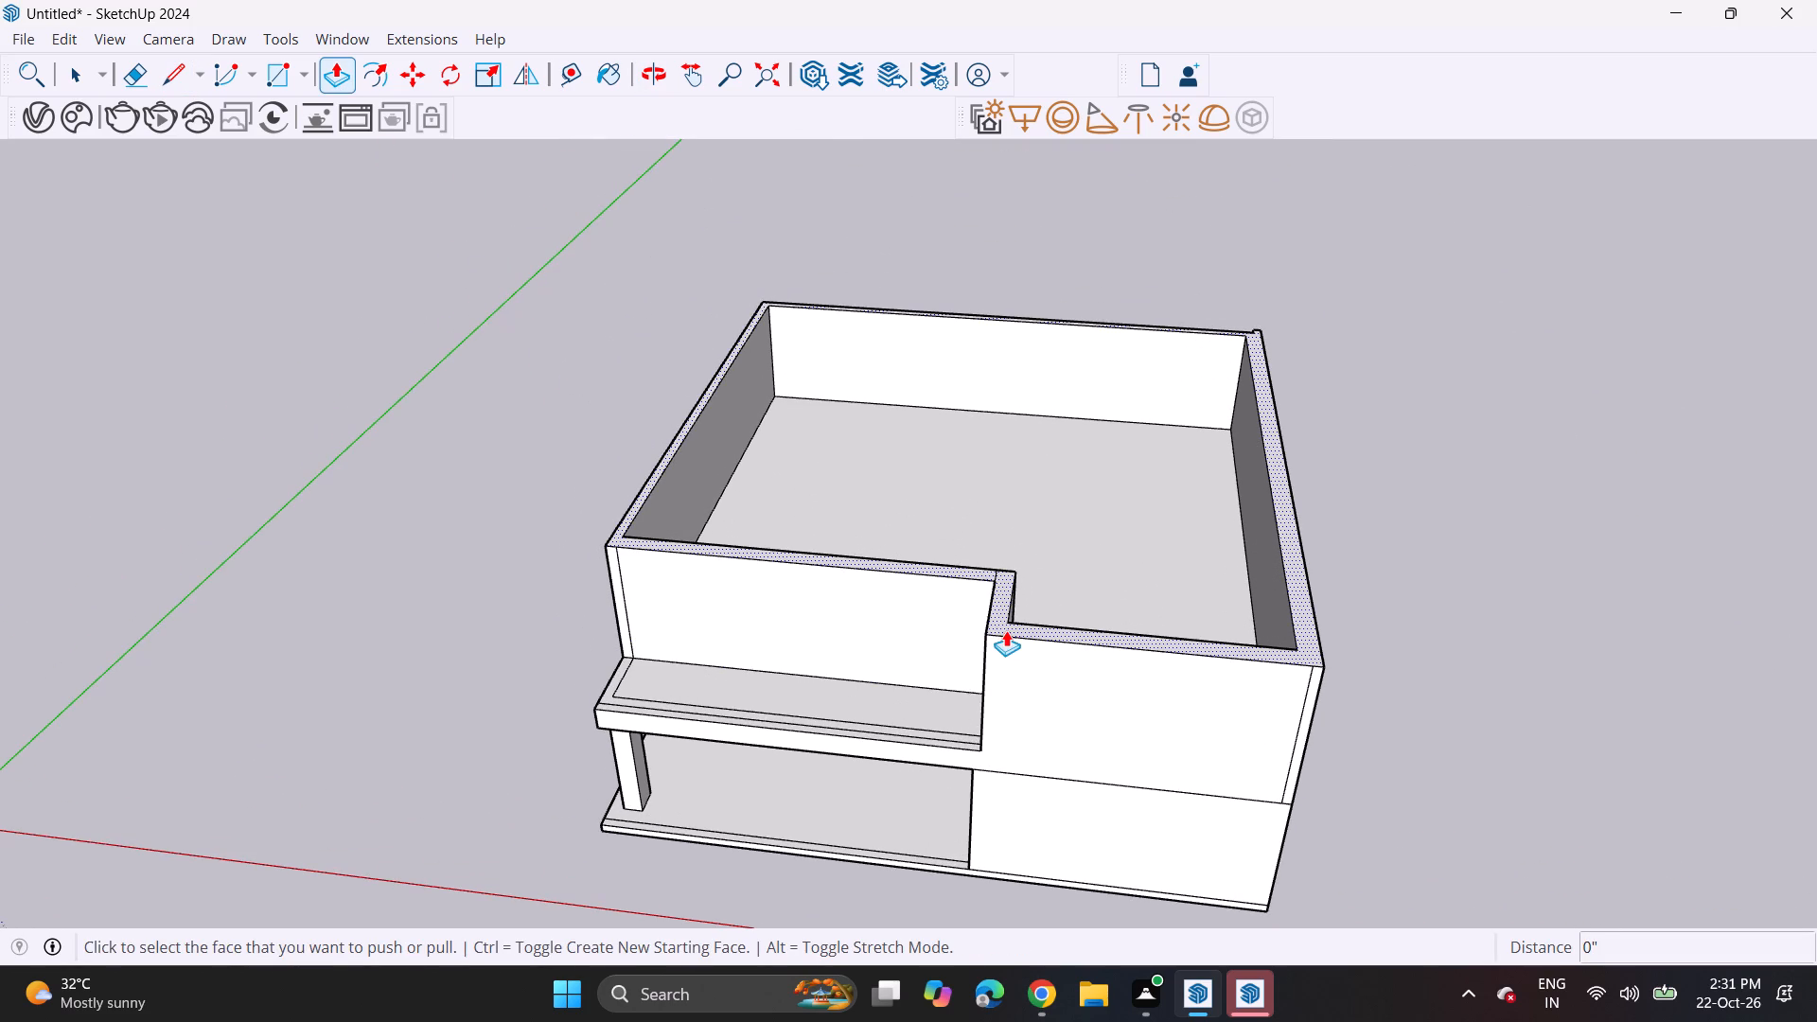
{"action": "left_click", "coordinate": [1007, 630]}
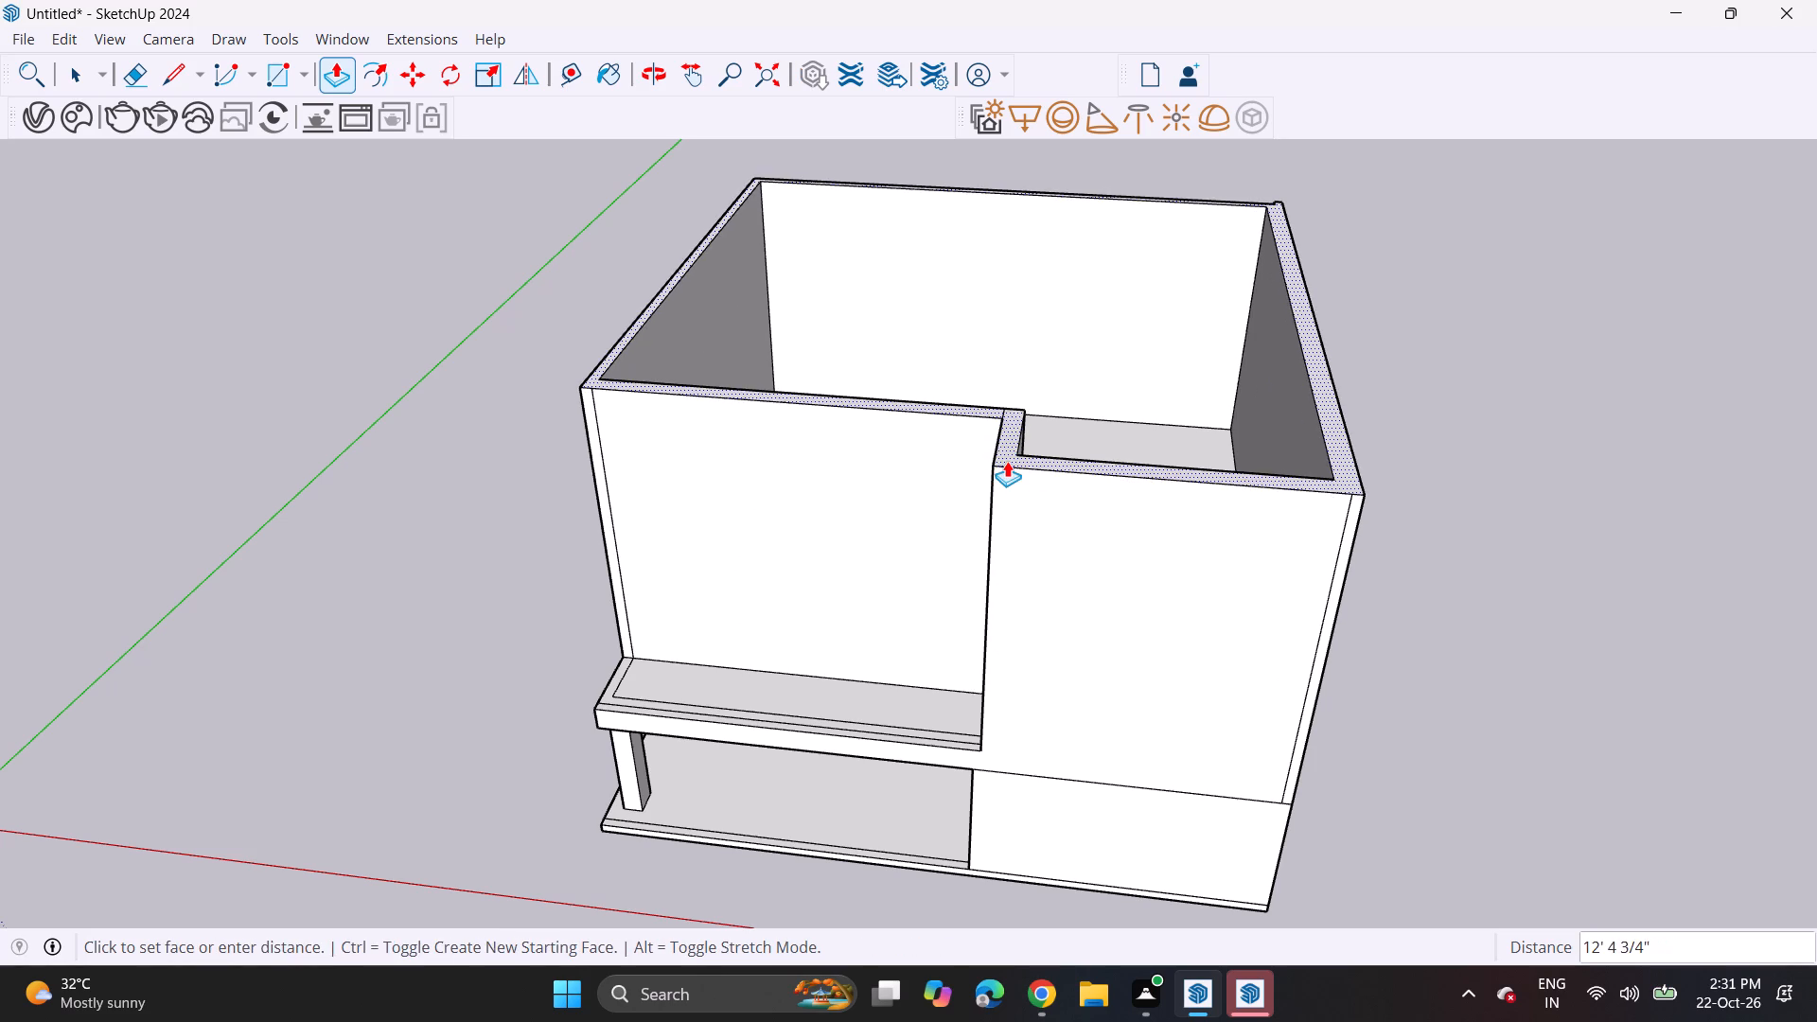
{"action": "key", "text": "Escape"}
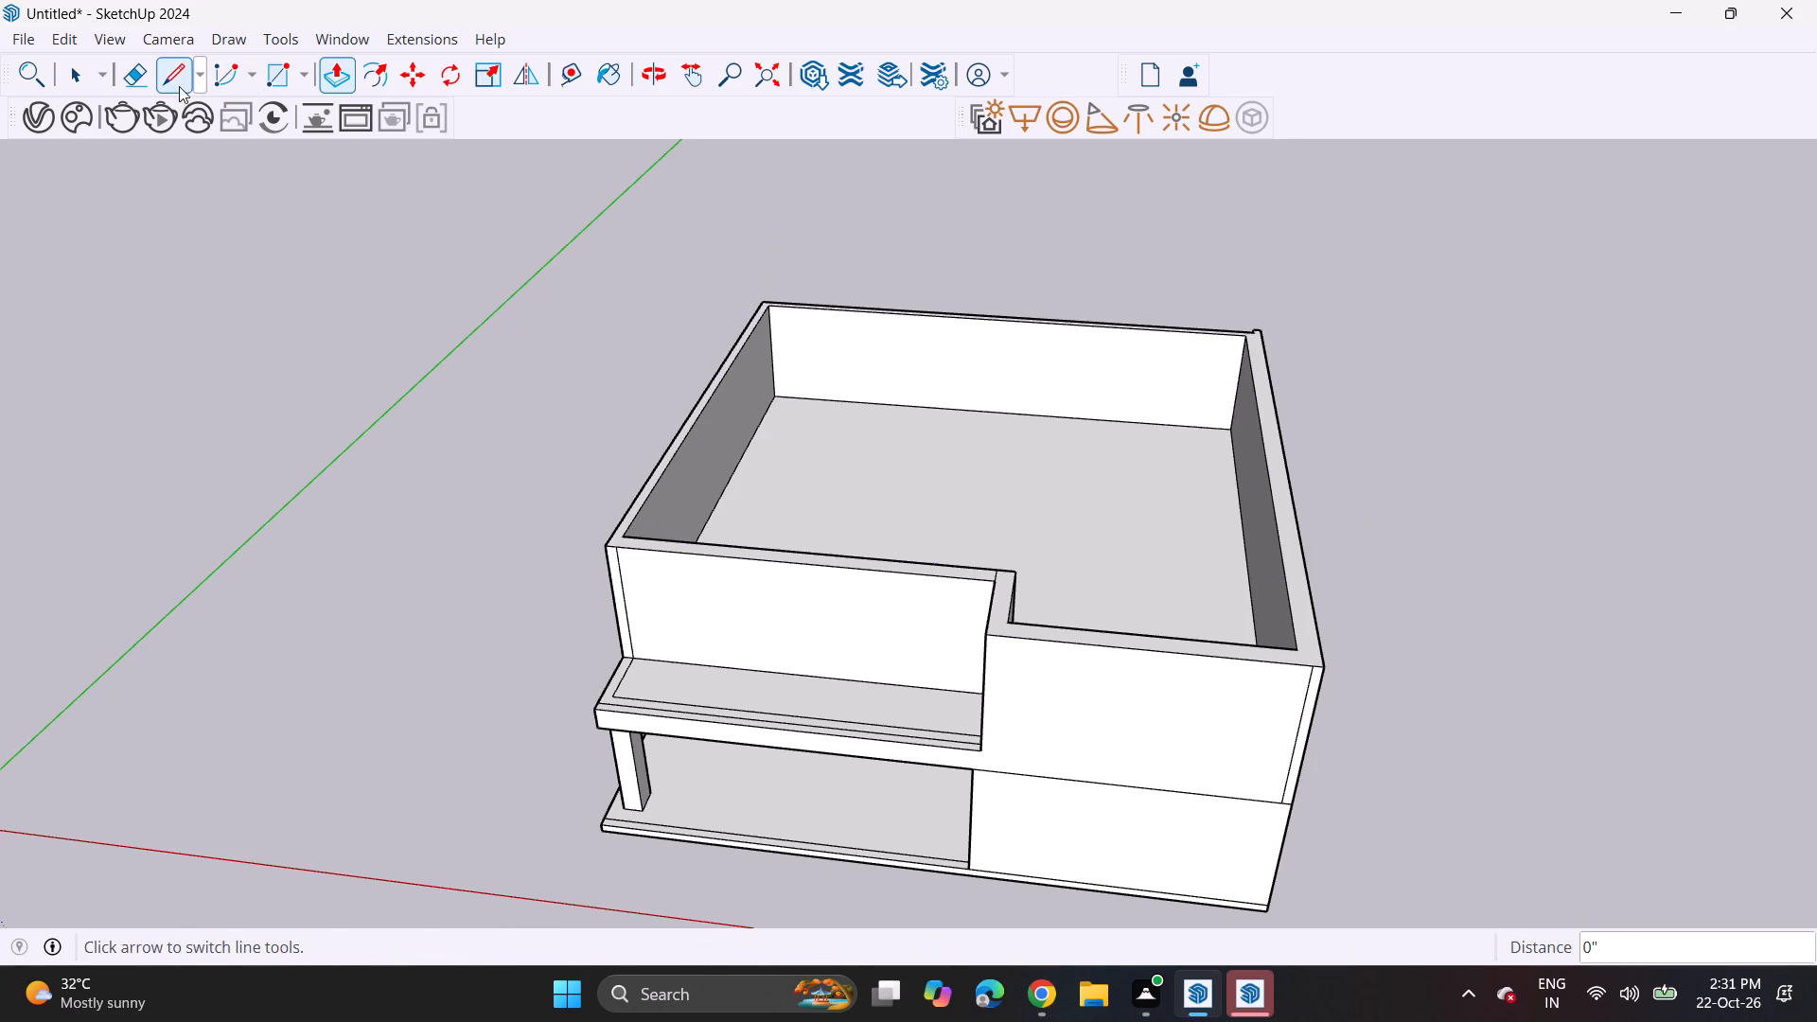
Draw a line about 10" long across the rear wall's top near its middle, dividing the wall-top outline into two sections.
{"action": "left_click", "coordinate": [174, 83]}
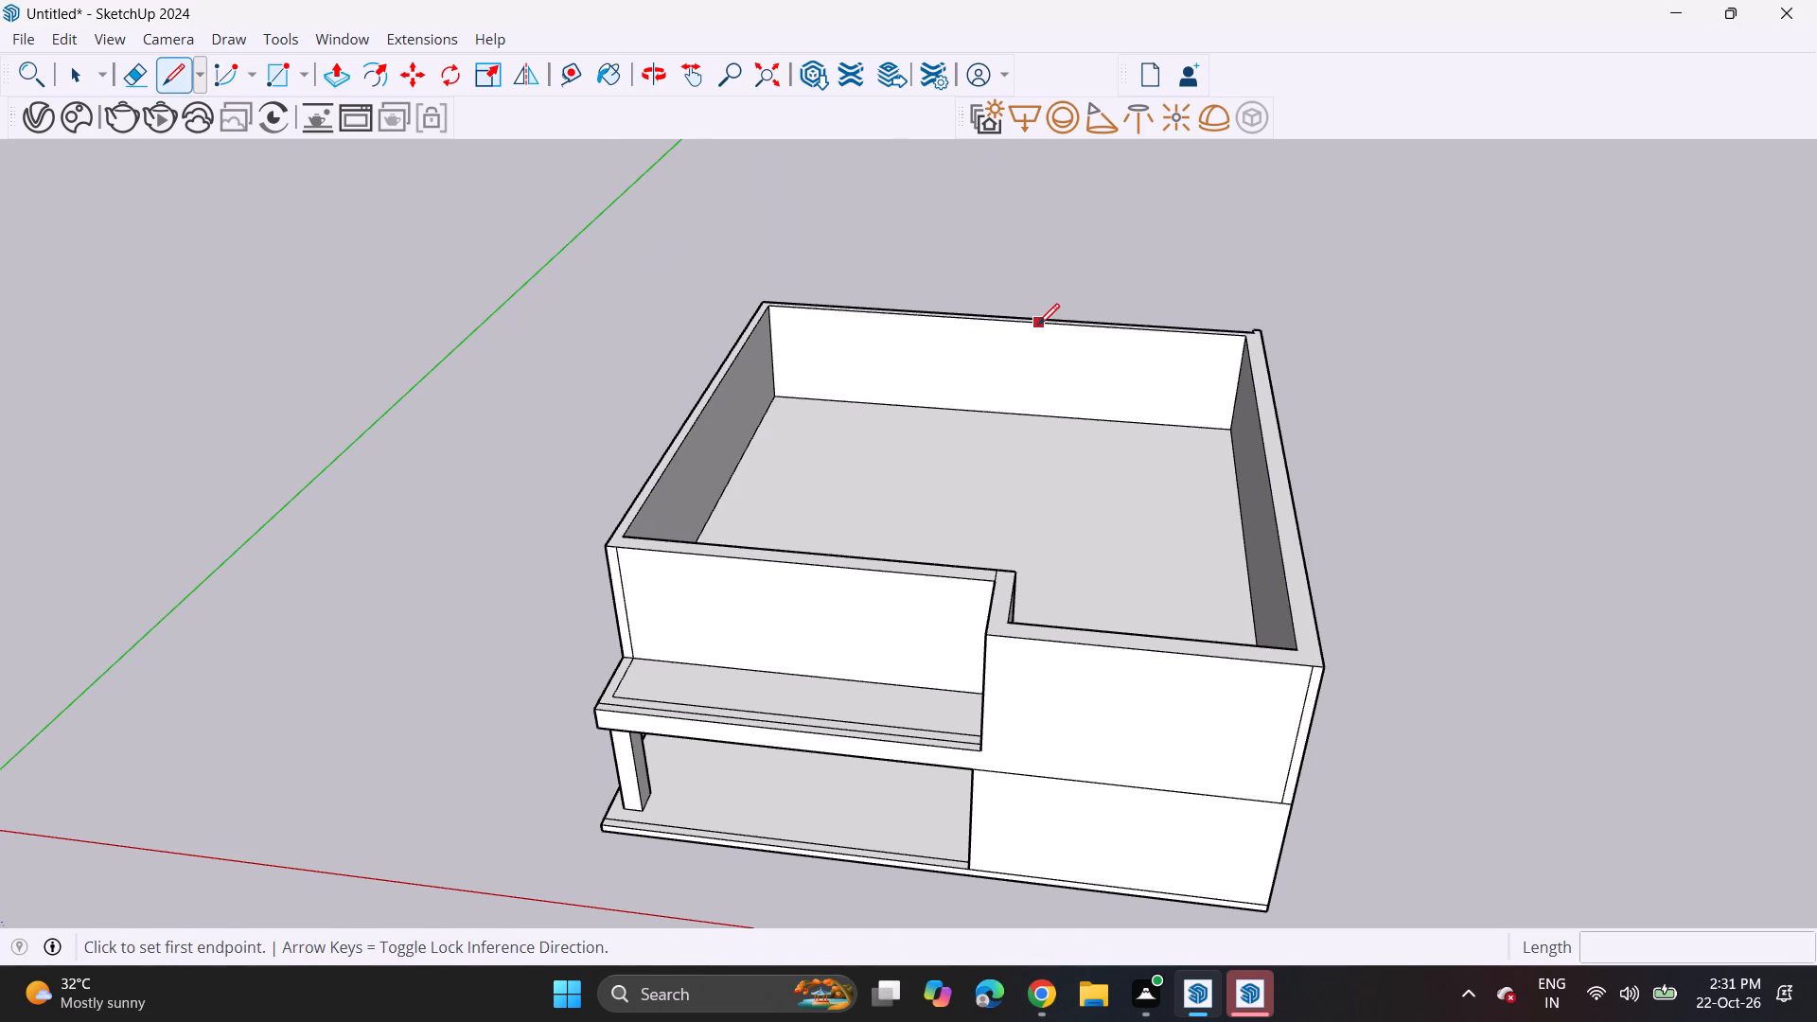
{"action": "left_click", "coordinate": [1032, 321]}
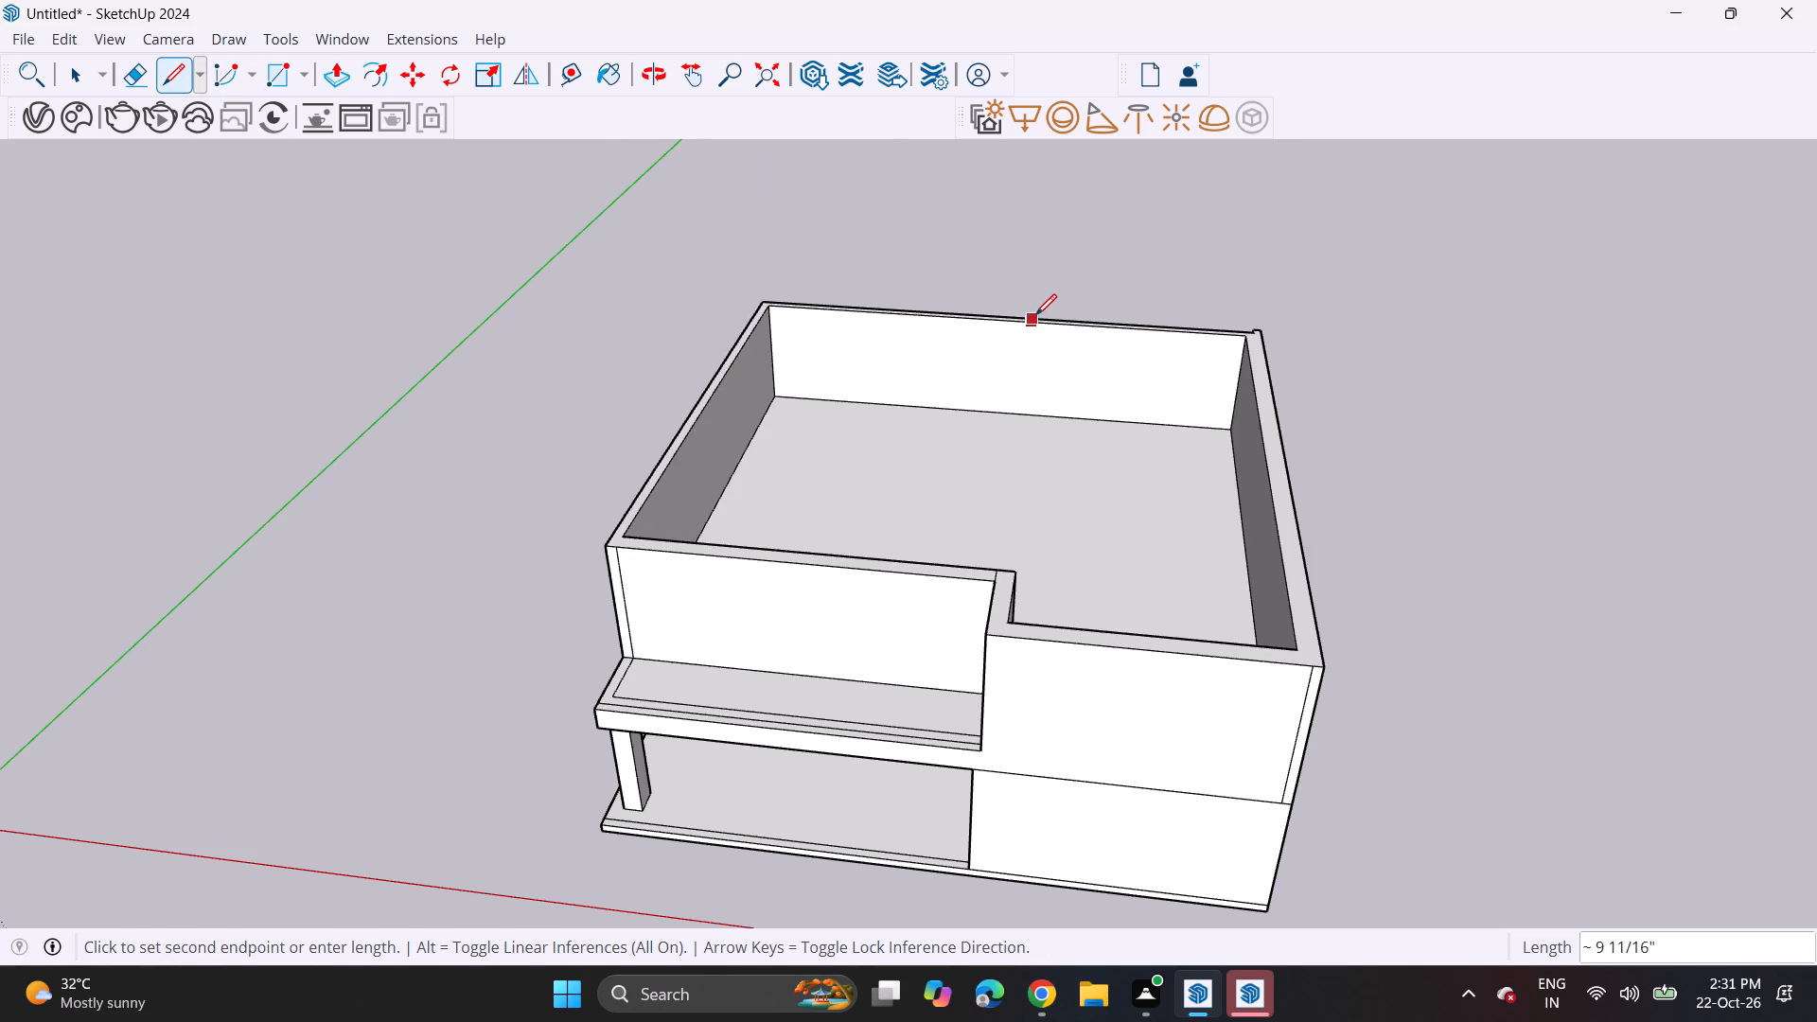
{"action": "middle_click_drag", "start_coordinate": [1036, 308], "coordinate": [1011, 443]}
{"action": "scroll", "coordinate": [1048, 291], "scroll_direction": "up", "scroll_amount": 12}
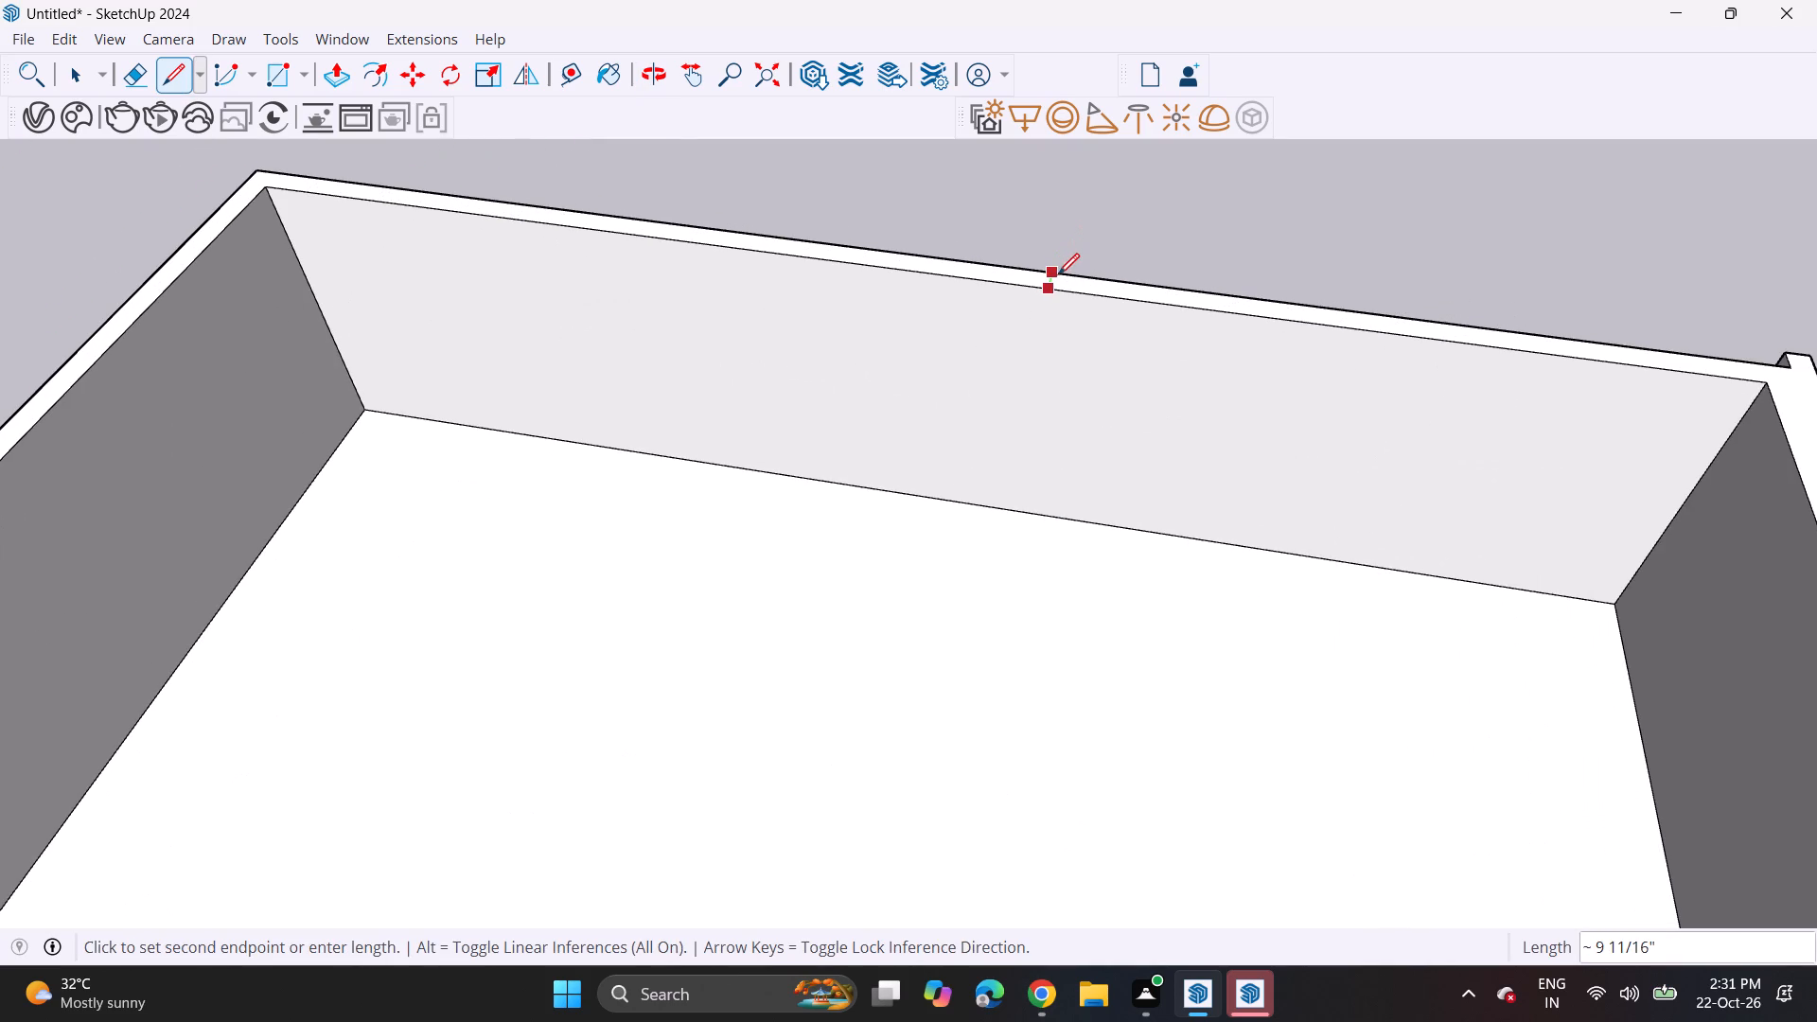
{"action": "left_click", "coordinate": [1058, 274]}
Push/pull the wall-top section of the projecting room beside the balcony up about 16' 5" to form a taller block.
{"action": "scroll", "coordinate": [1049, 285], "scroll_direction": "down", "scroll_amount": 13}
{"action": "left_click", "coordinate": [337, 87]}
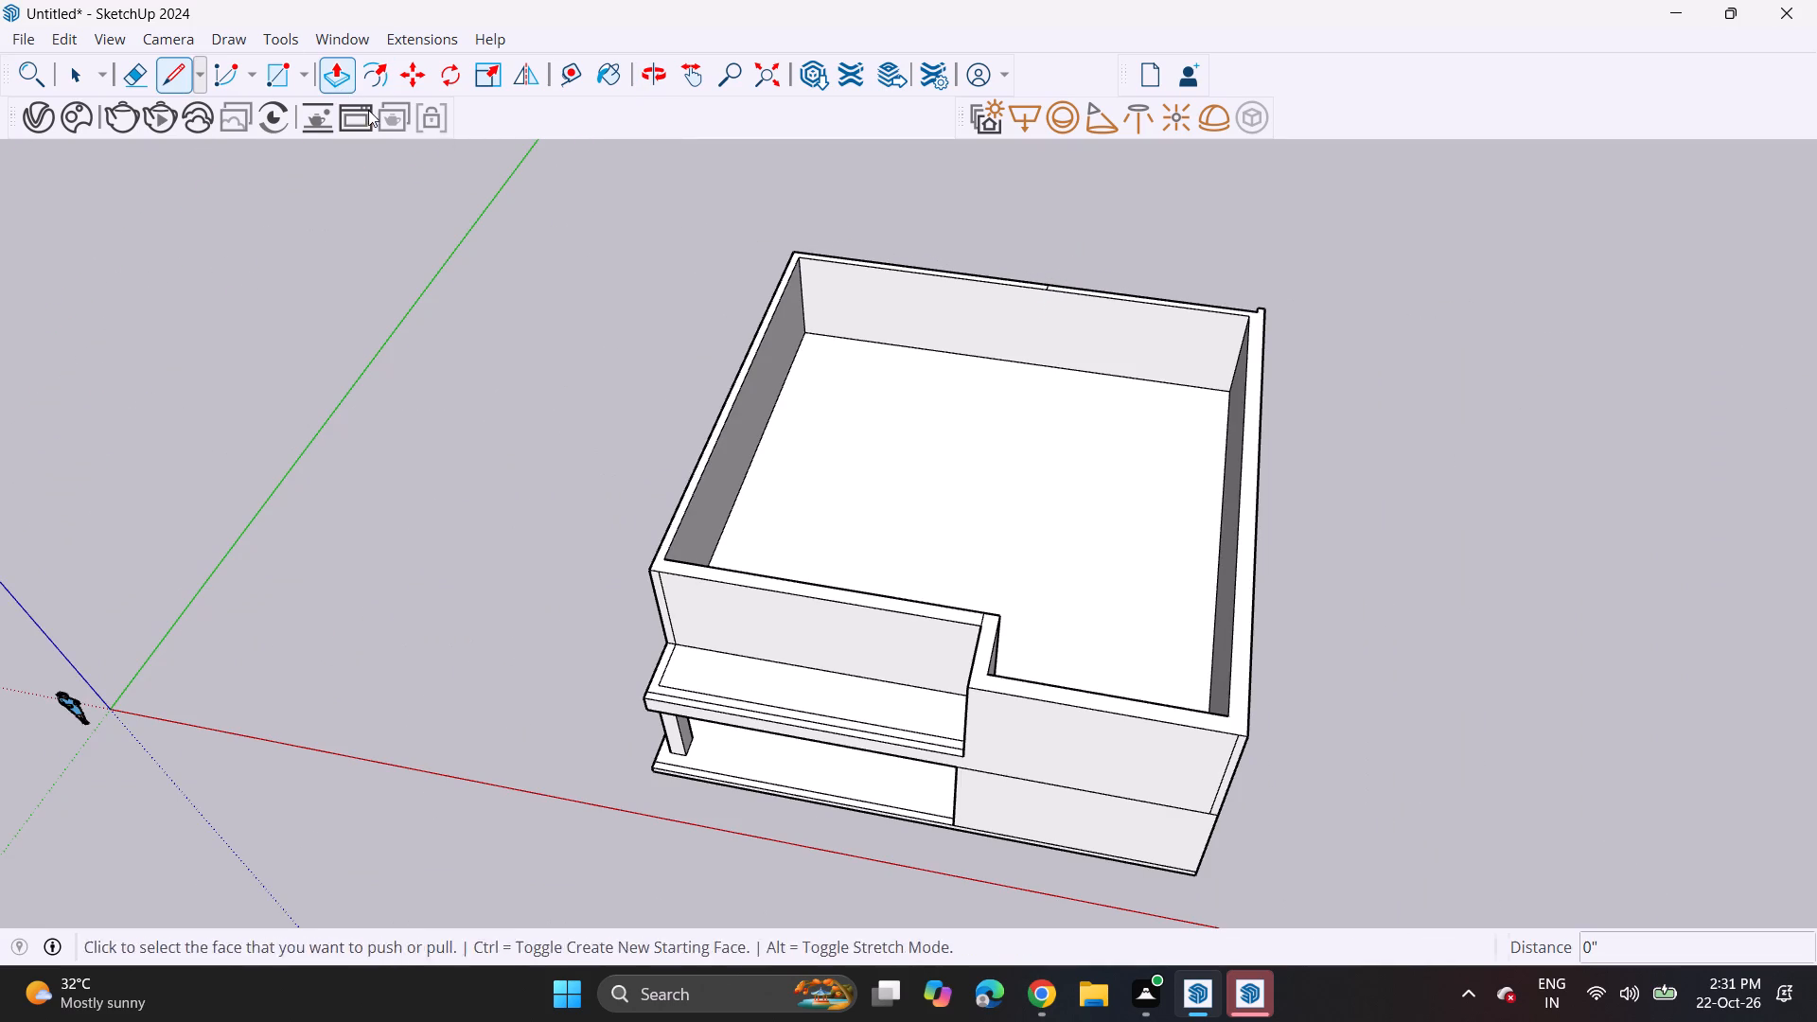
{"action": "left_click", "coordinate": [1207, 727]}
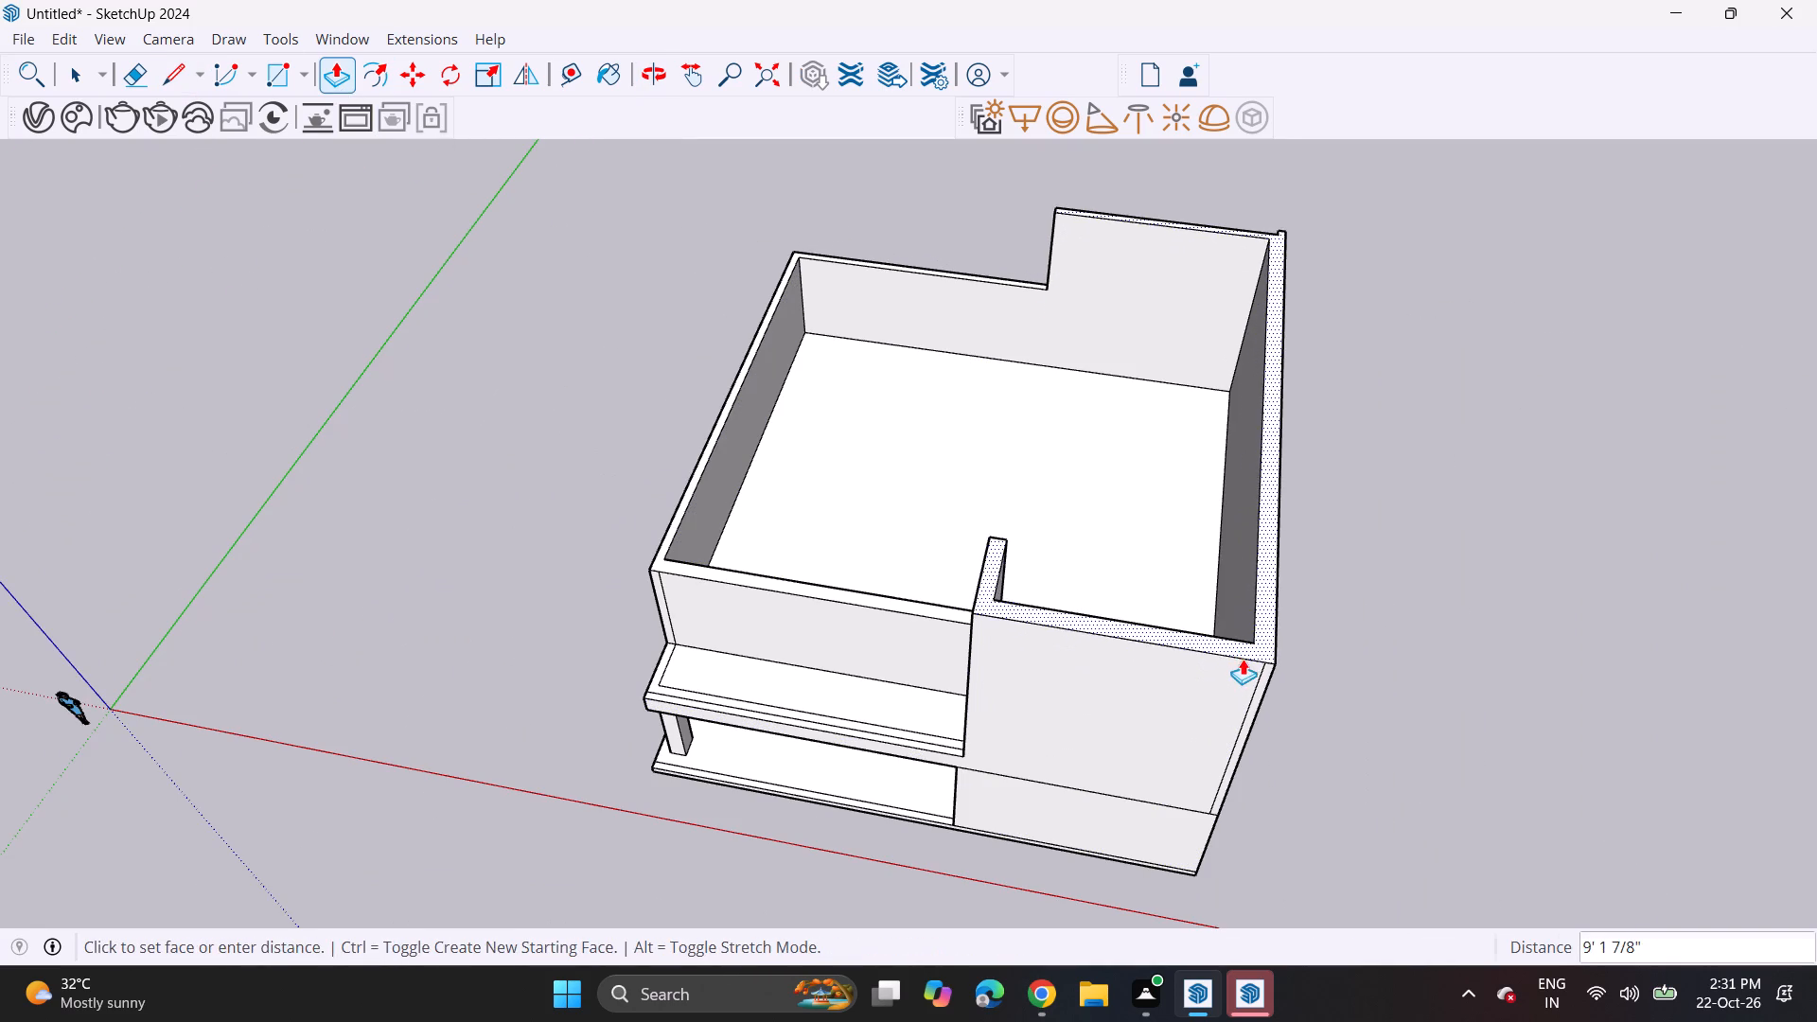
{"action": "middle_click_drag", "start_coordinate": [1243, 659], "coordinate": [1306, 376]}
{"action": "scroll", "coordinate": [1306, 376], "scroll_direction": "up", "scroll_amount": 1}
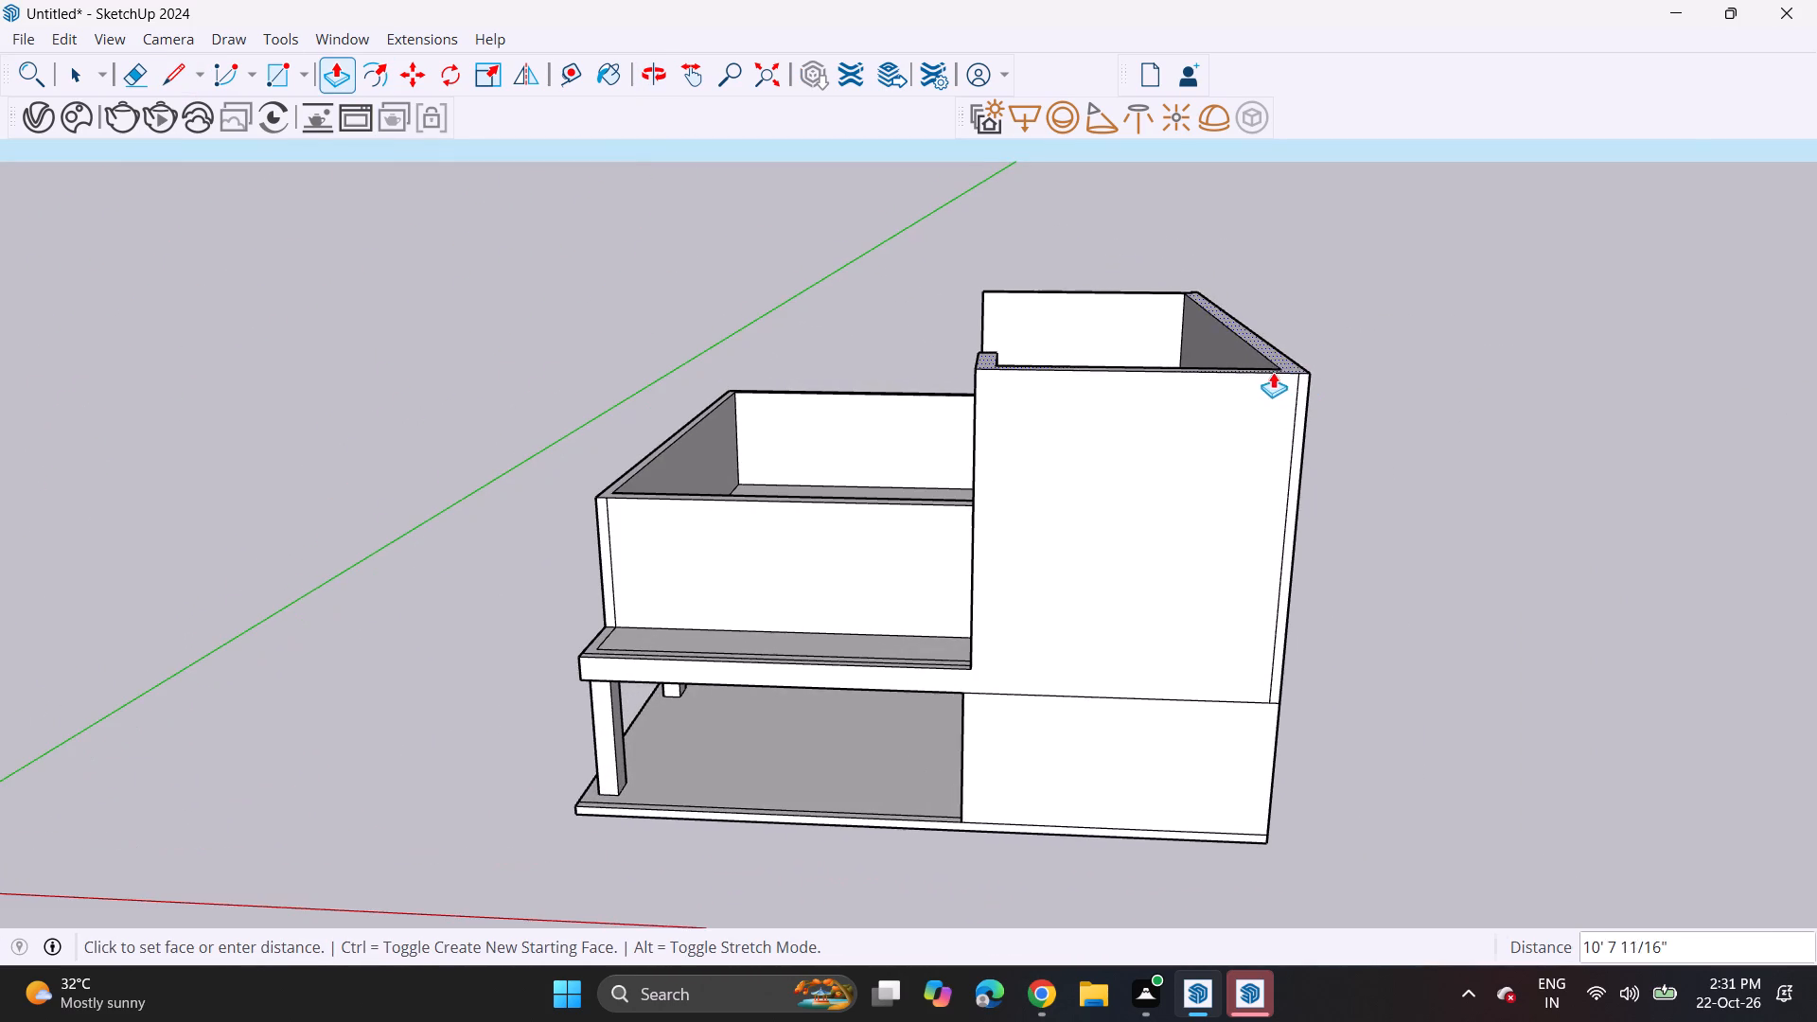
{"action": "middle_click_drag", "start_coordinate": [1273, 372], "coordinate": [1269, 388], "text": "shift"}
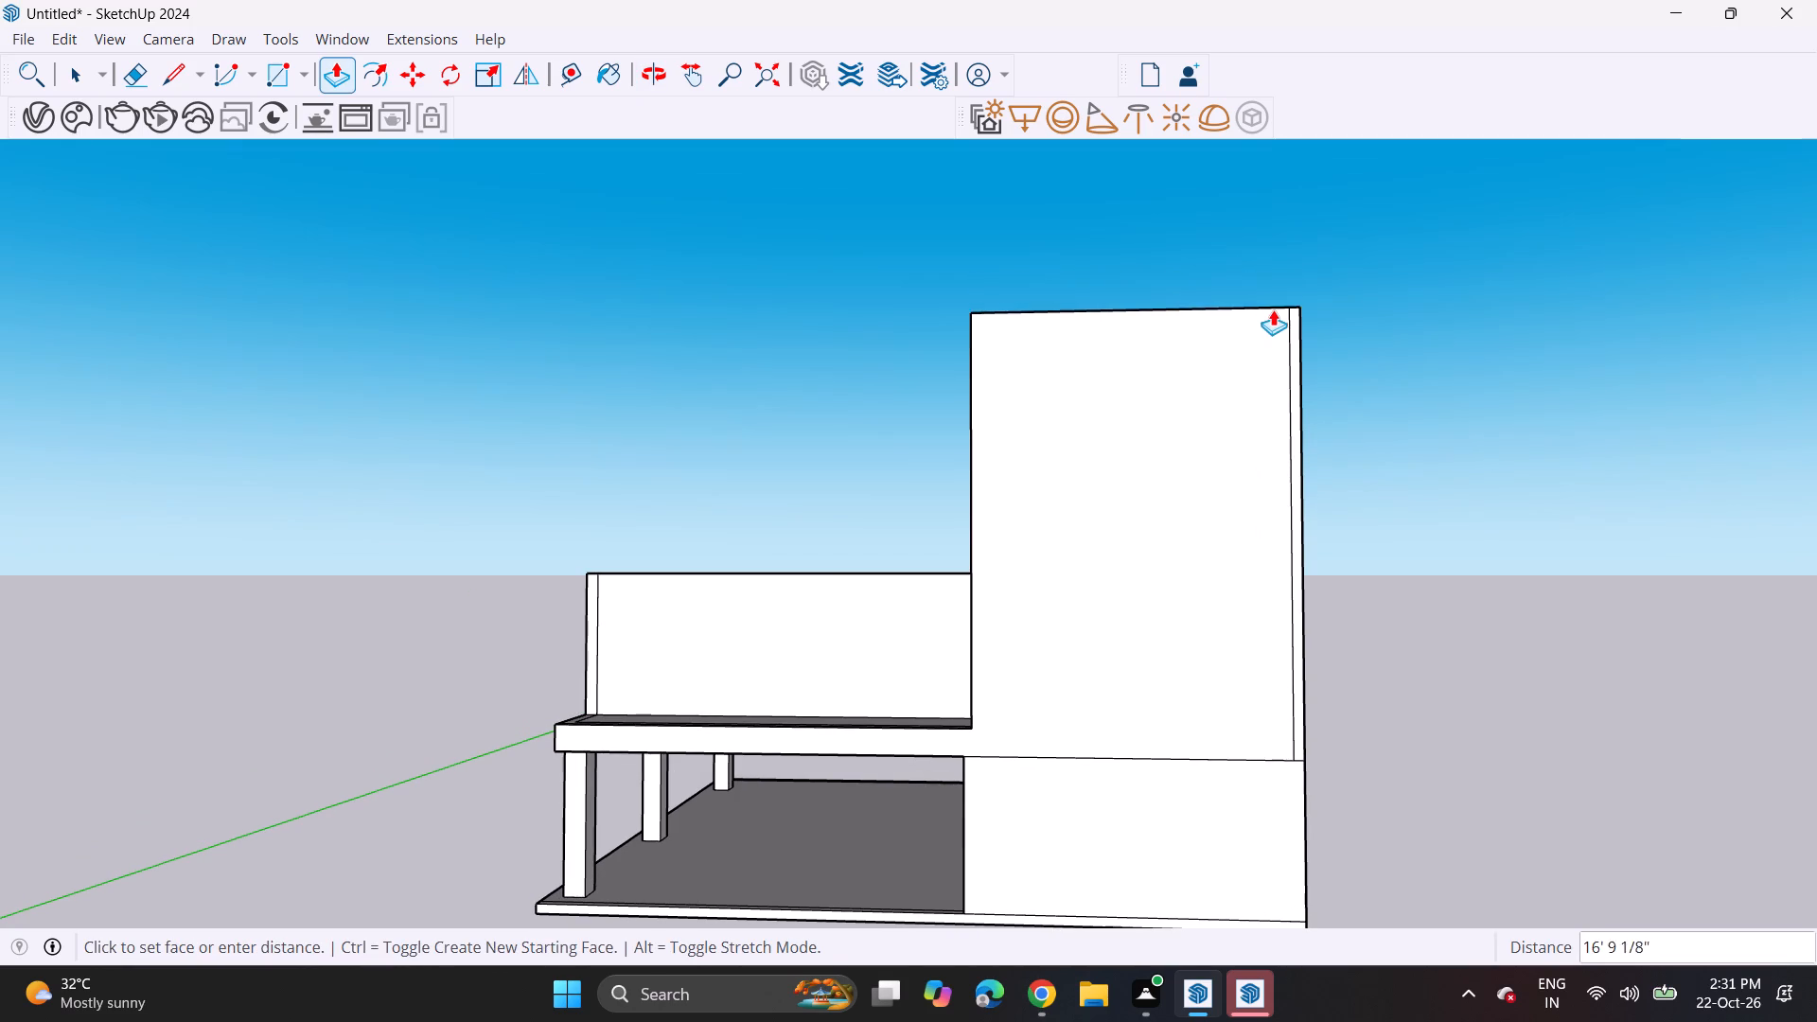
{"action": "left_click", "coordinate": [1274, 314]}
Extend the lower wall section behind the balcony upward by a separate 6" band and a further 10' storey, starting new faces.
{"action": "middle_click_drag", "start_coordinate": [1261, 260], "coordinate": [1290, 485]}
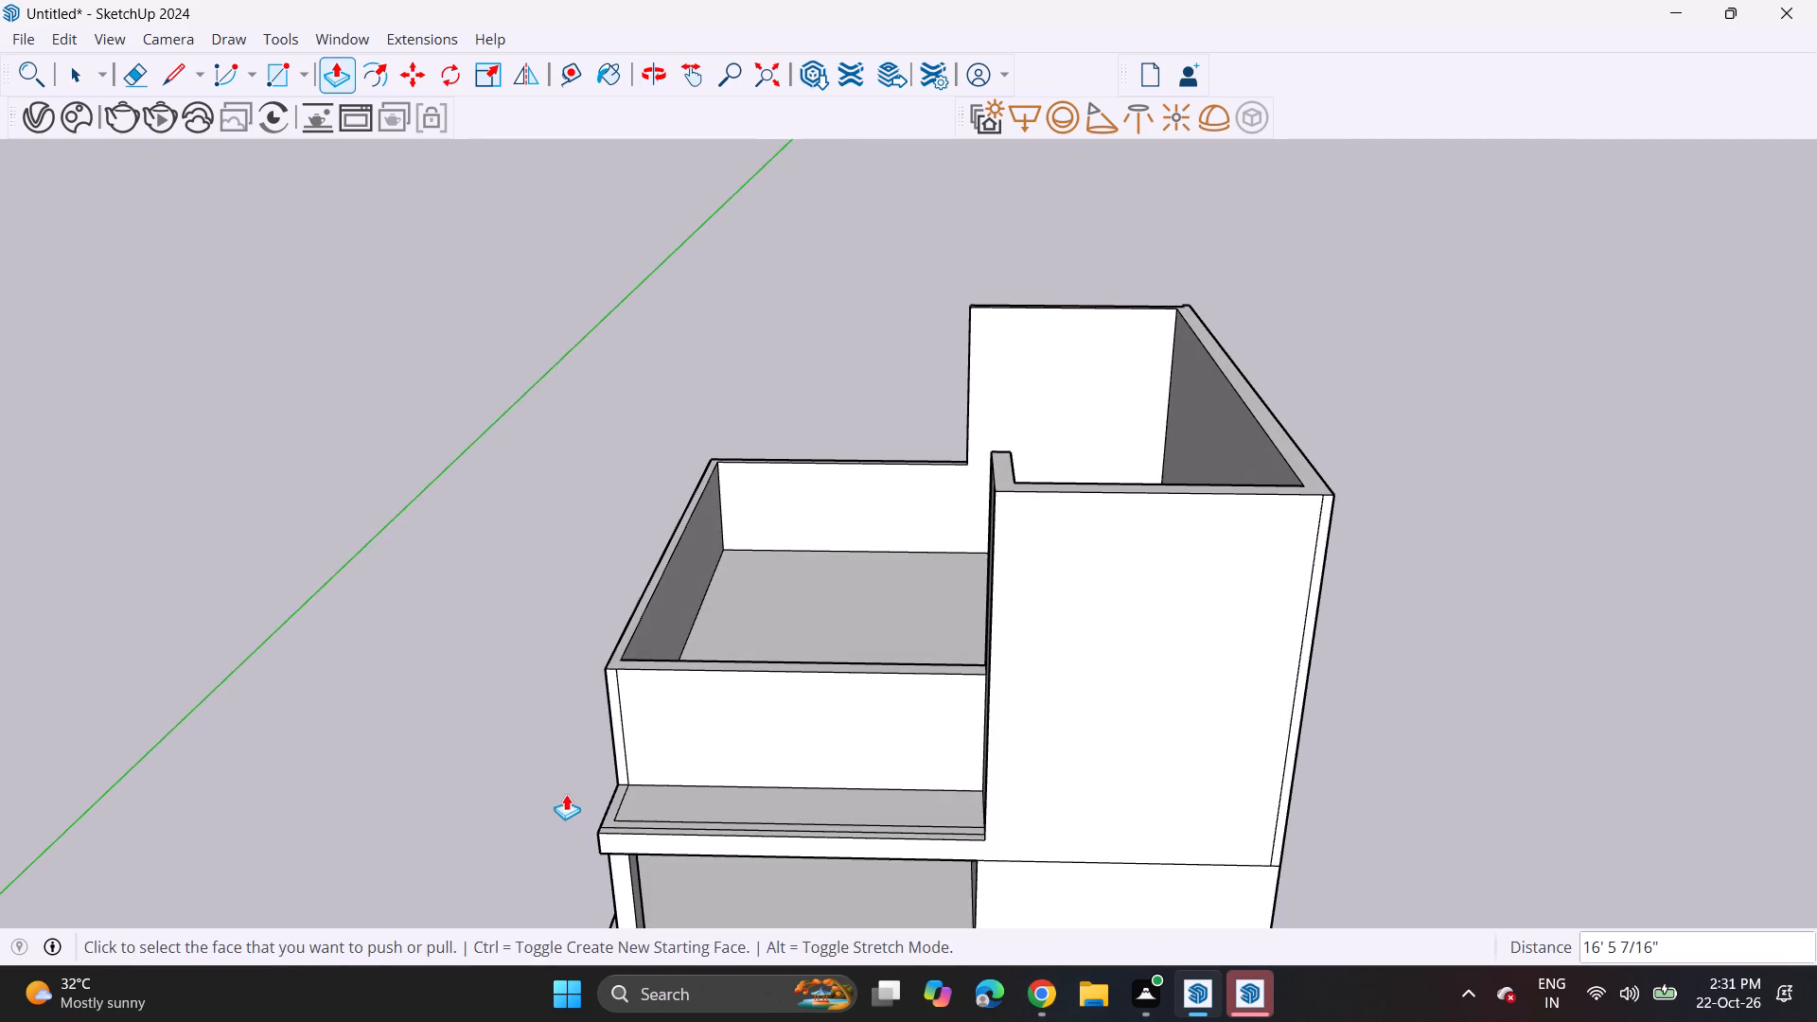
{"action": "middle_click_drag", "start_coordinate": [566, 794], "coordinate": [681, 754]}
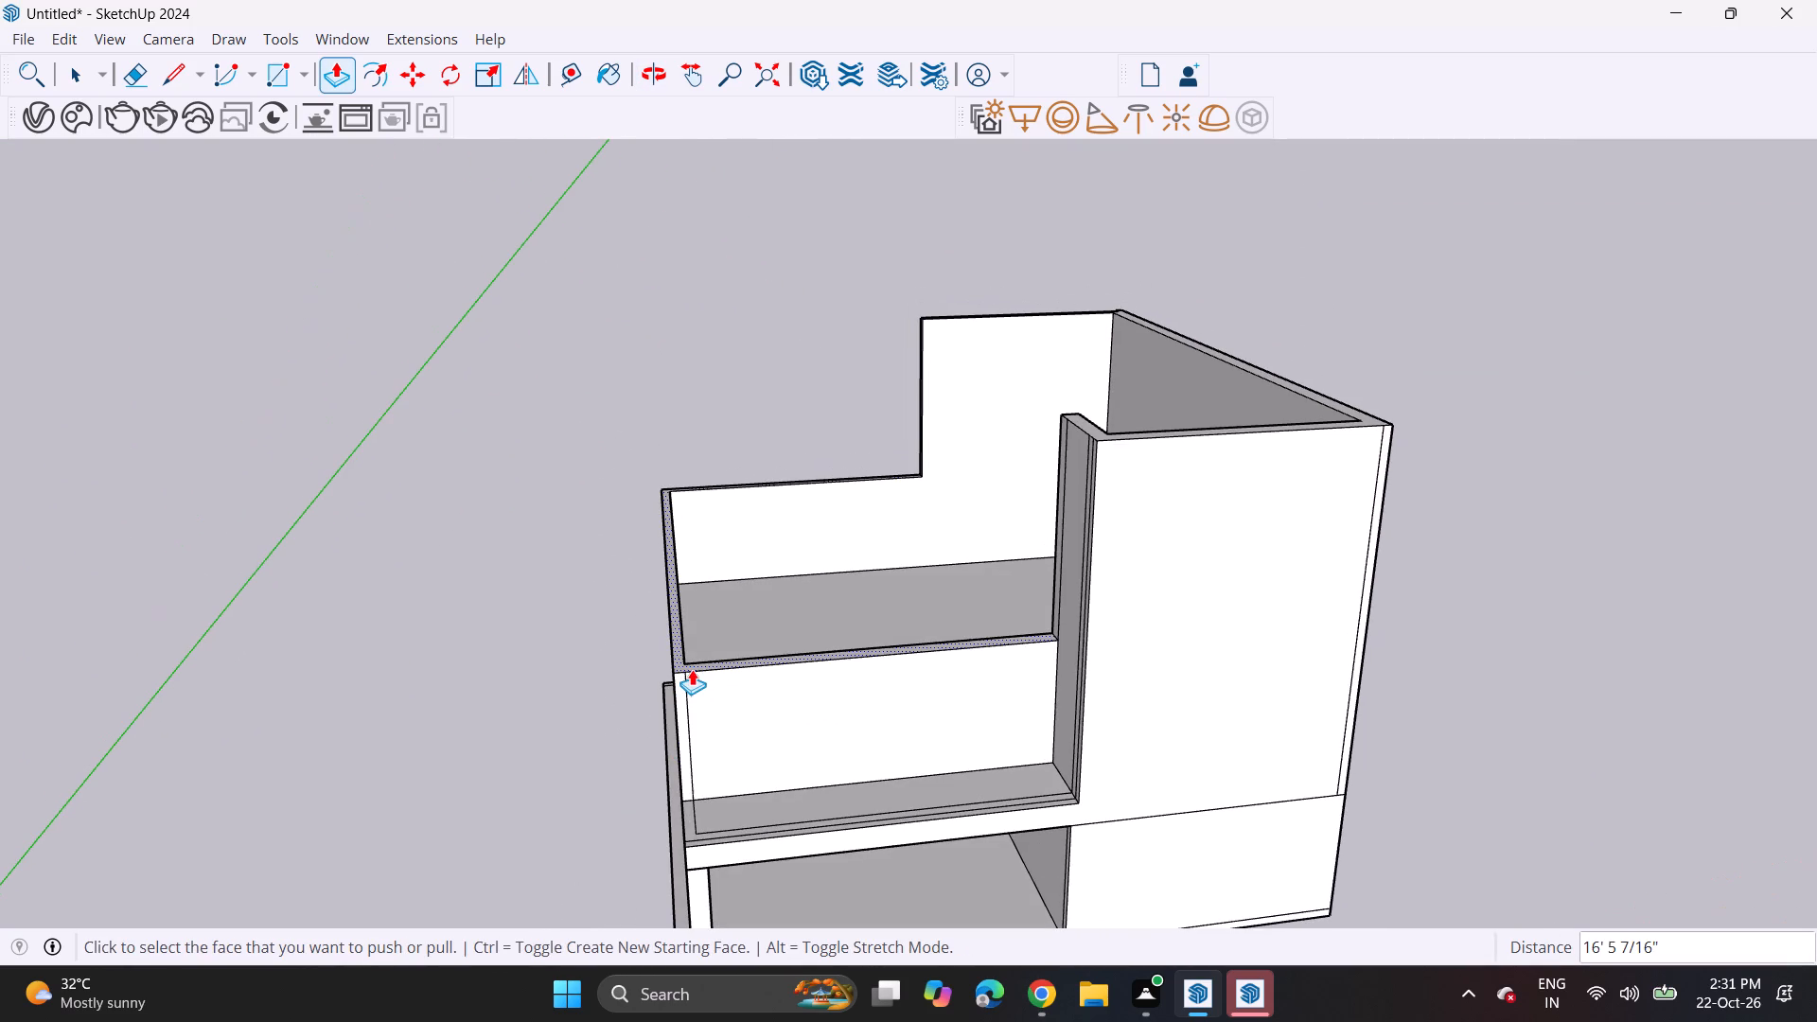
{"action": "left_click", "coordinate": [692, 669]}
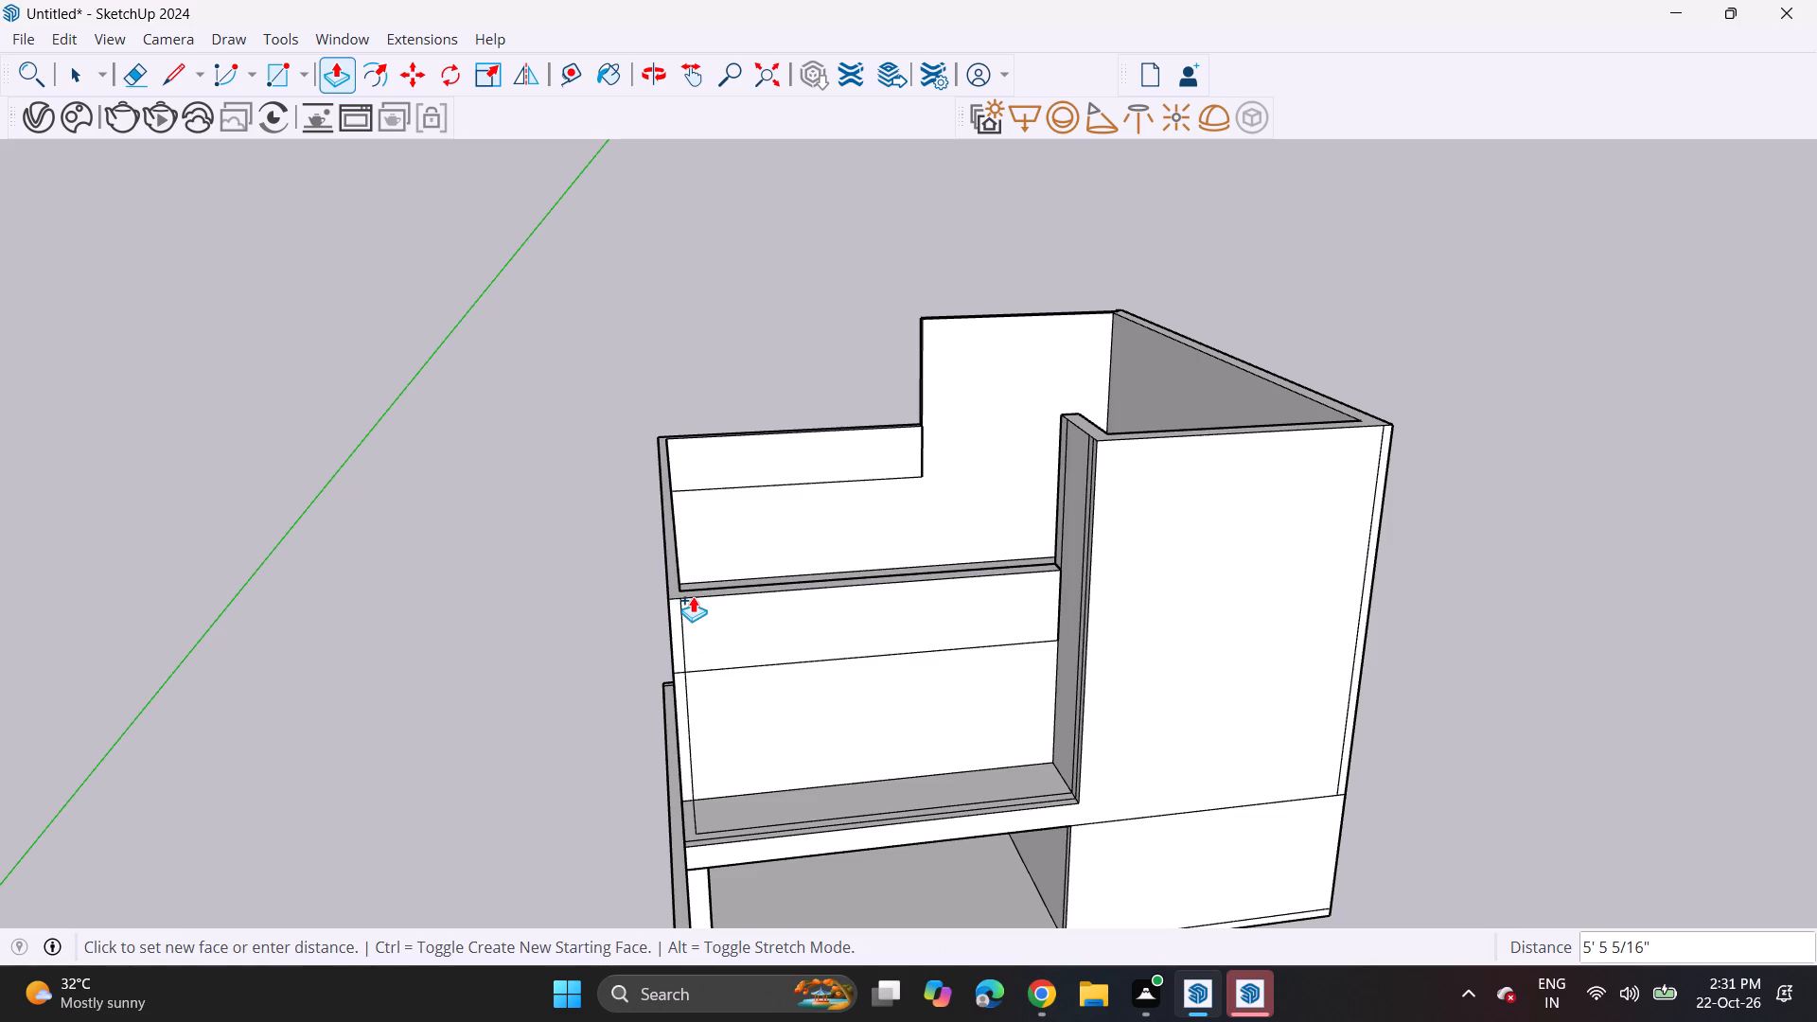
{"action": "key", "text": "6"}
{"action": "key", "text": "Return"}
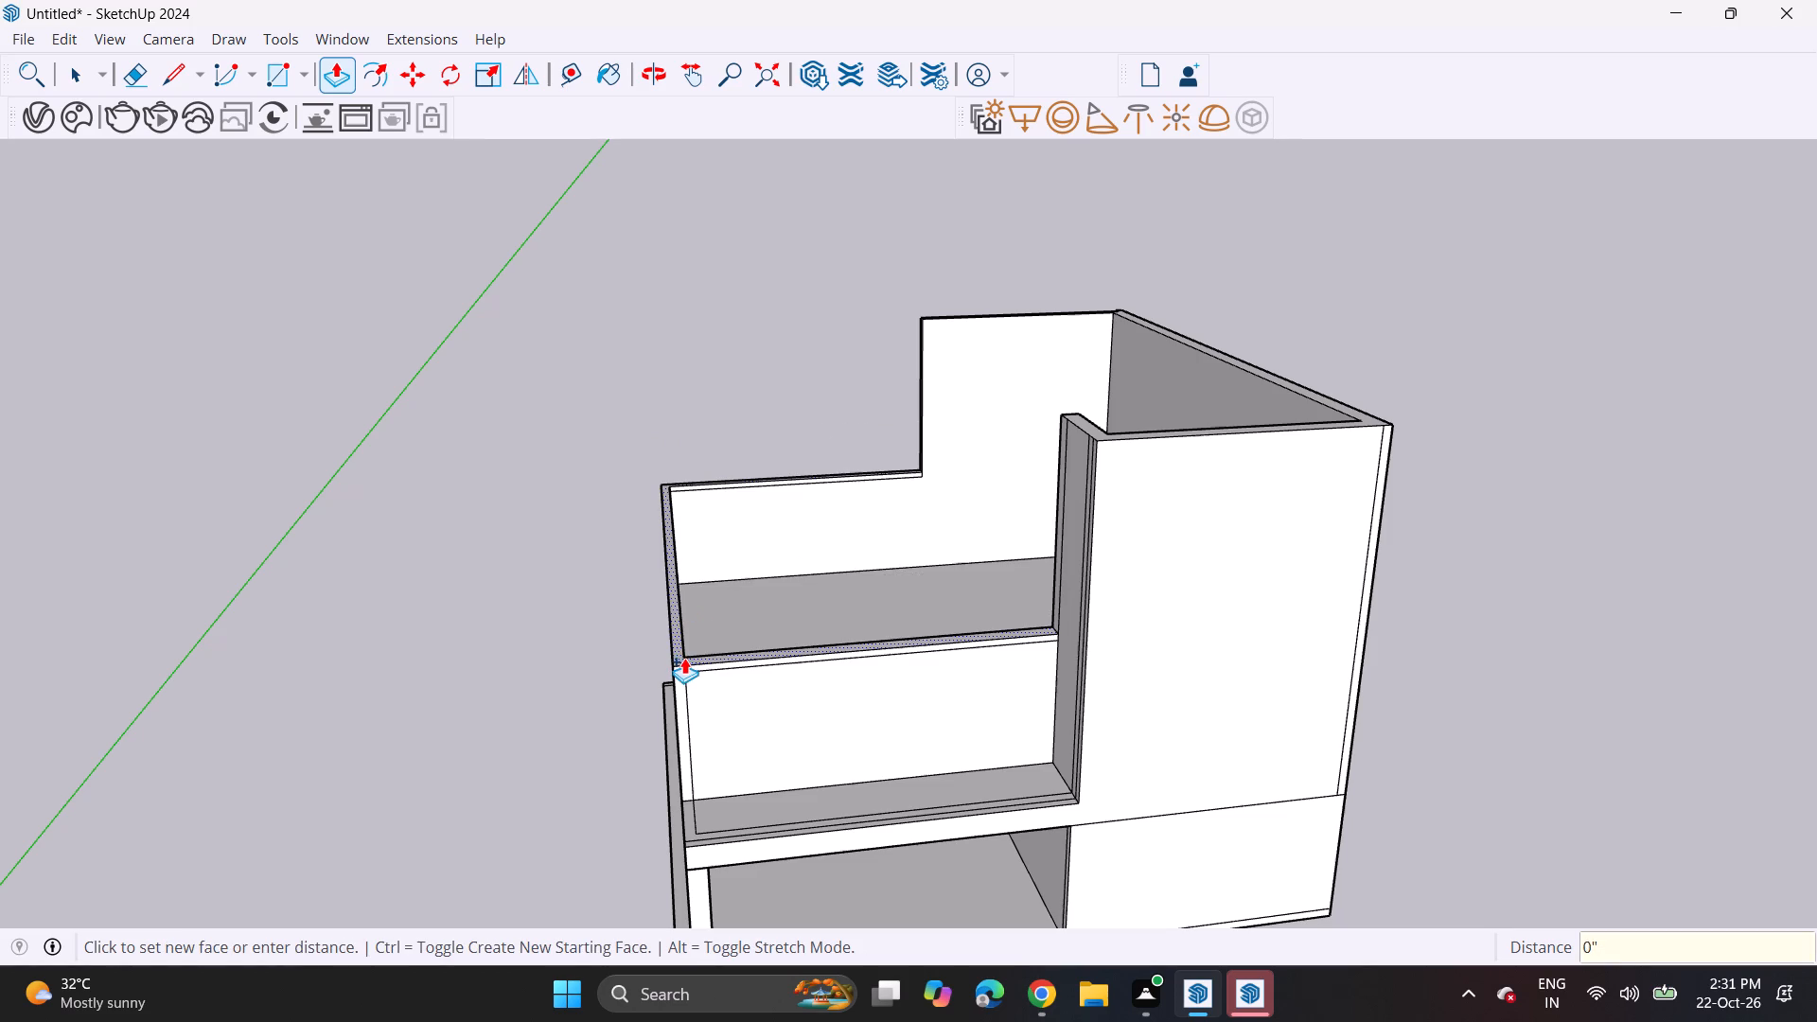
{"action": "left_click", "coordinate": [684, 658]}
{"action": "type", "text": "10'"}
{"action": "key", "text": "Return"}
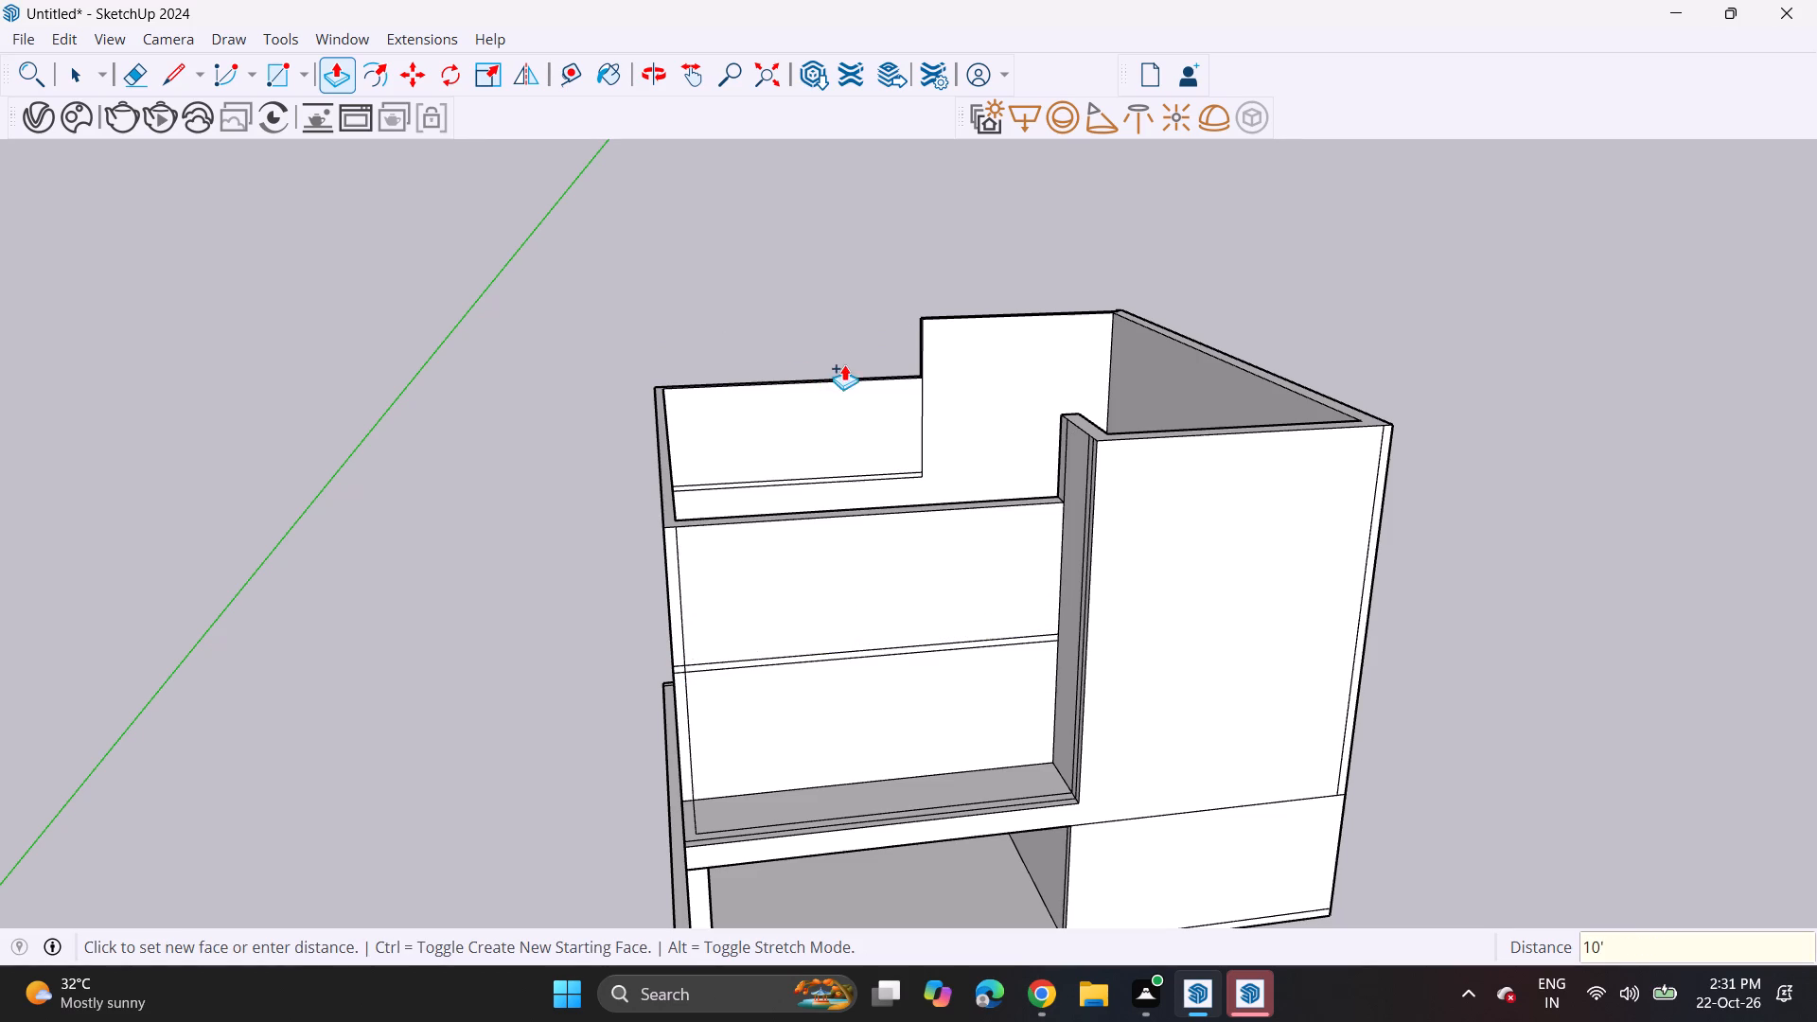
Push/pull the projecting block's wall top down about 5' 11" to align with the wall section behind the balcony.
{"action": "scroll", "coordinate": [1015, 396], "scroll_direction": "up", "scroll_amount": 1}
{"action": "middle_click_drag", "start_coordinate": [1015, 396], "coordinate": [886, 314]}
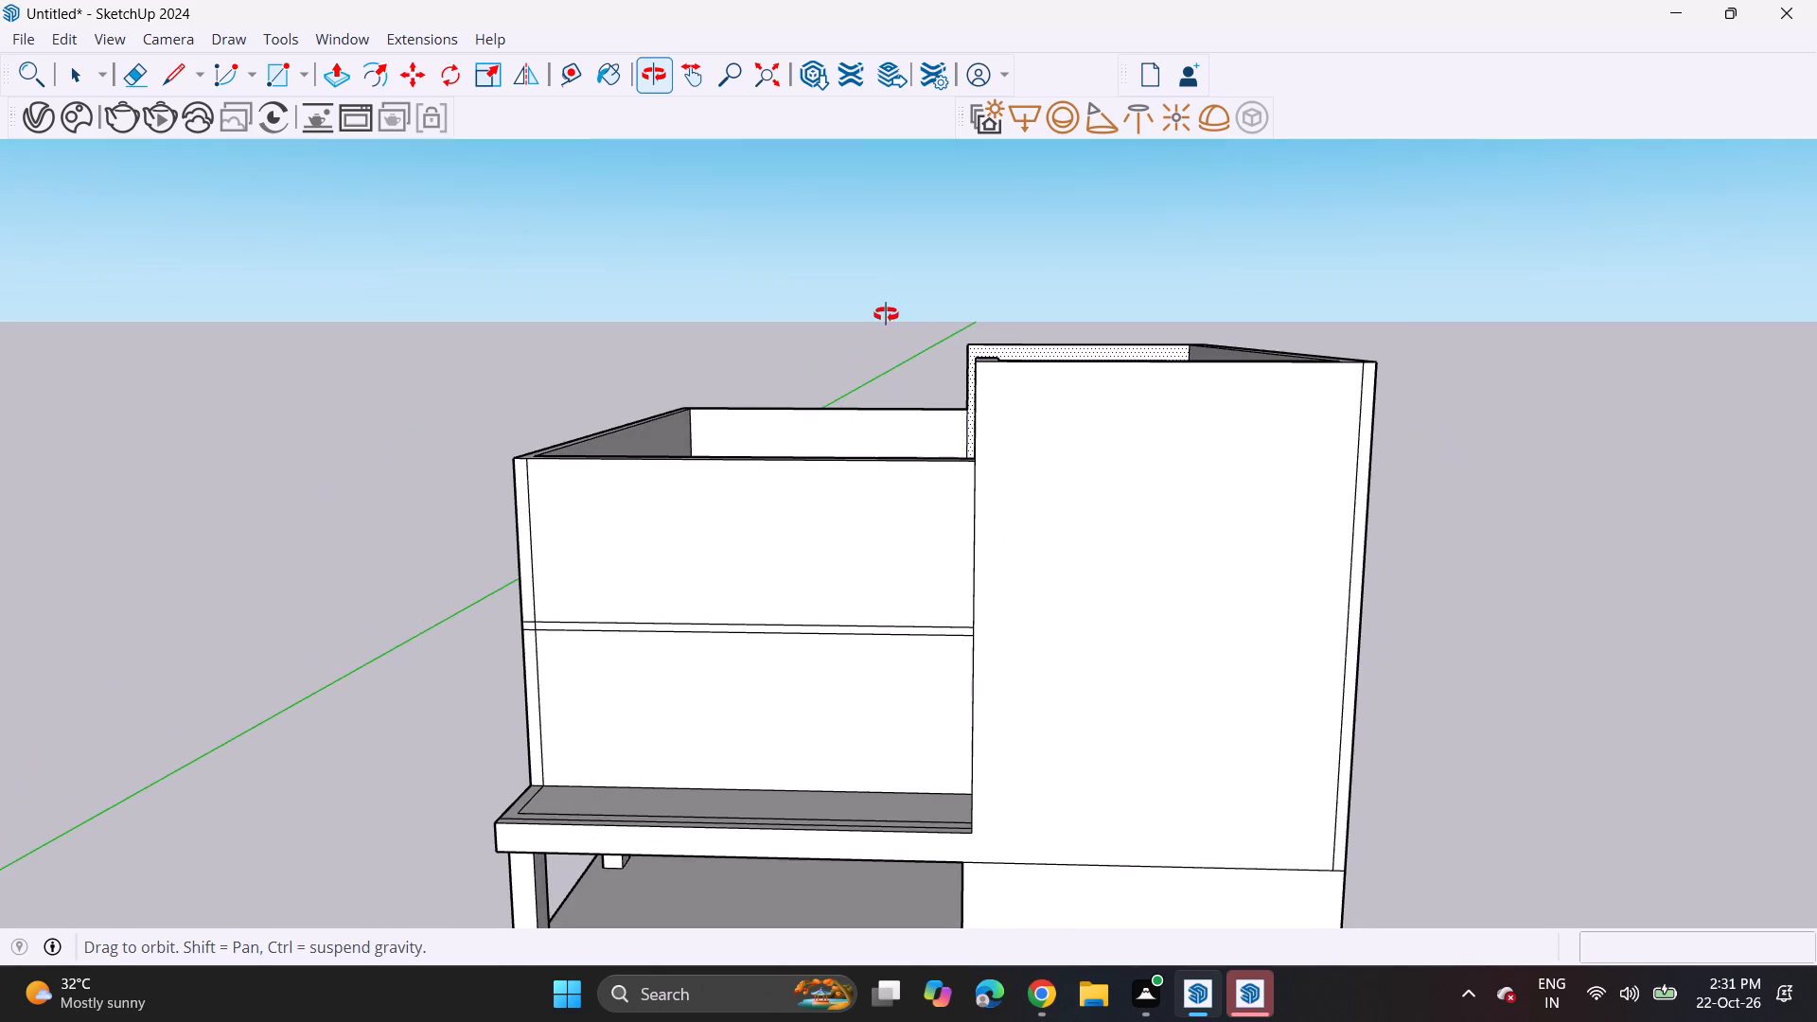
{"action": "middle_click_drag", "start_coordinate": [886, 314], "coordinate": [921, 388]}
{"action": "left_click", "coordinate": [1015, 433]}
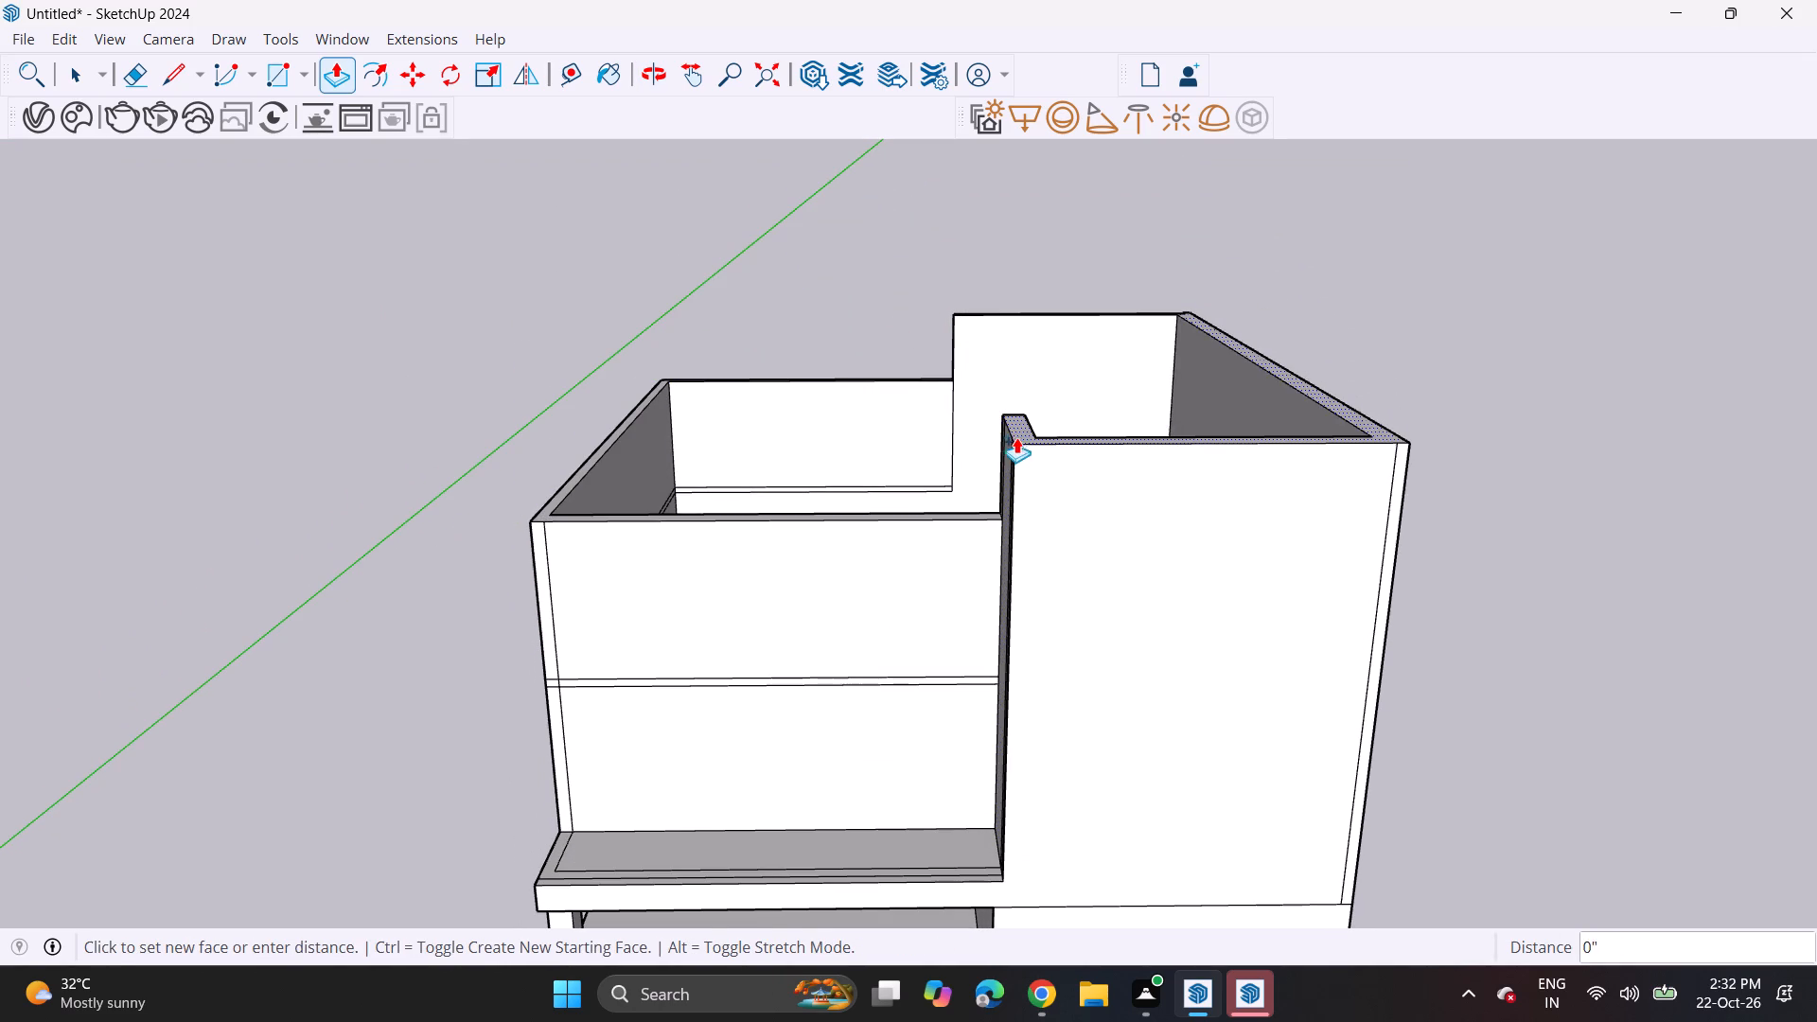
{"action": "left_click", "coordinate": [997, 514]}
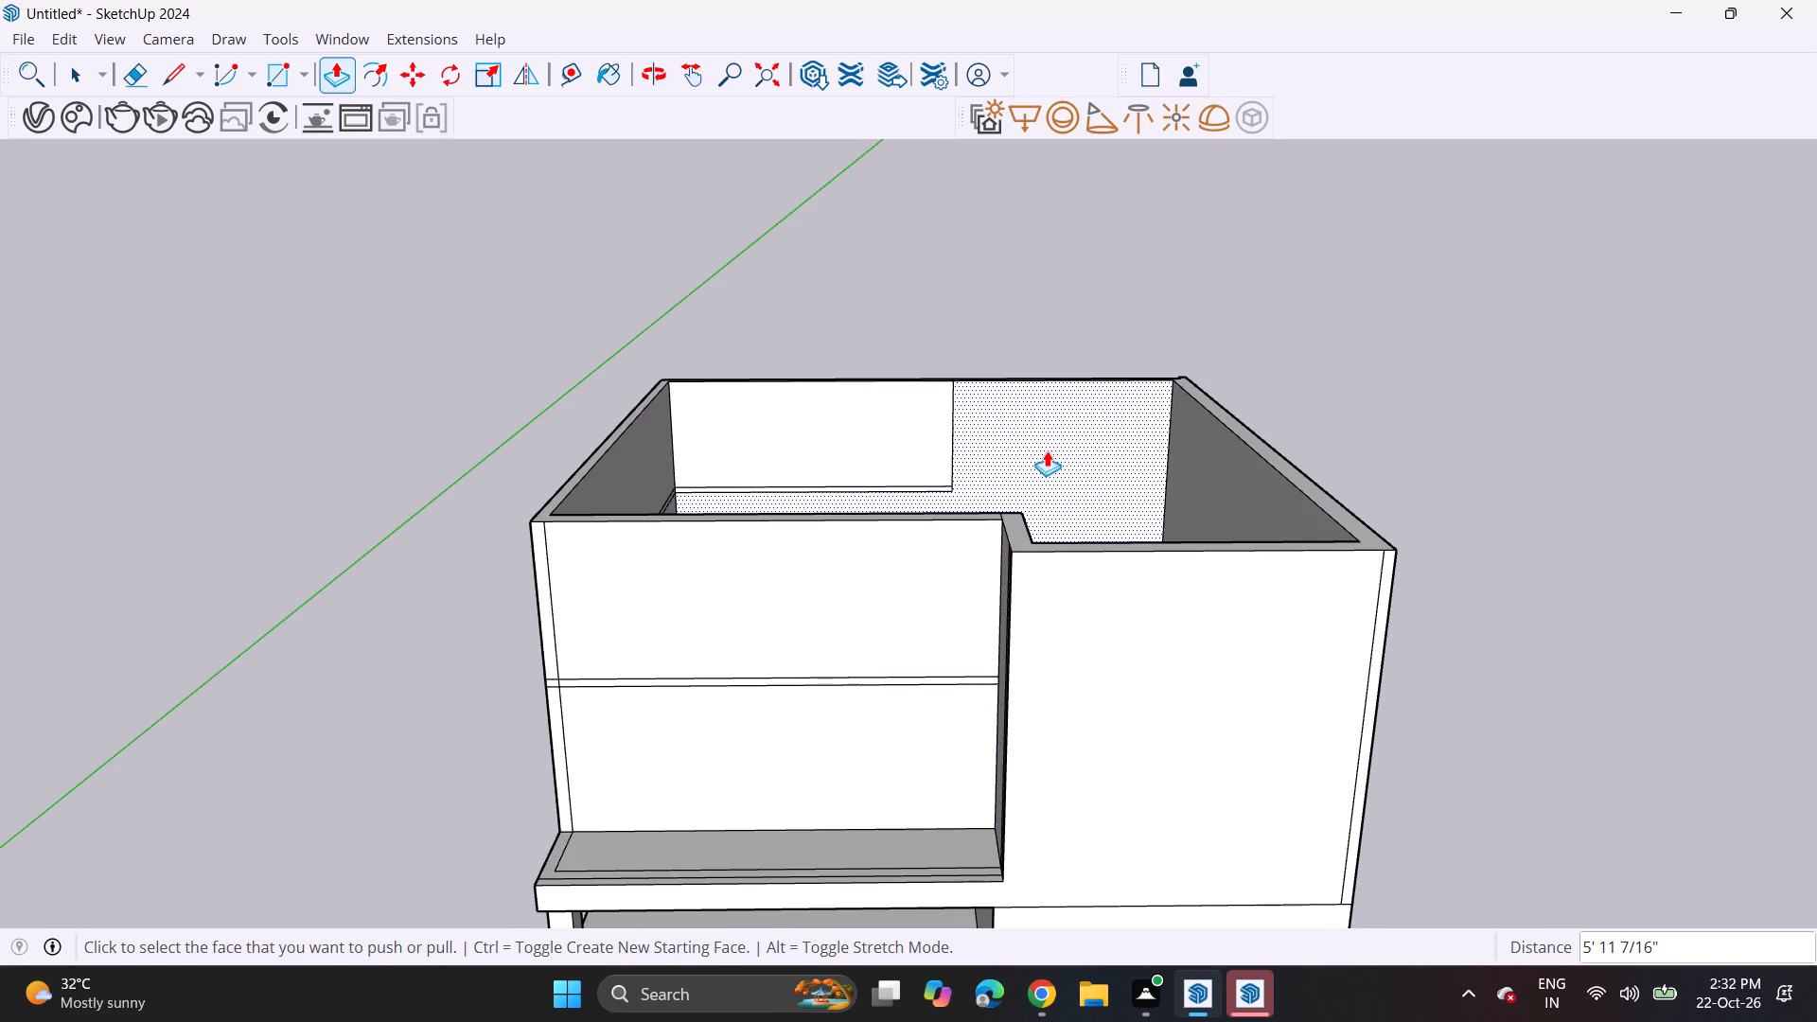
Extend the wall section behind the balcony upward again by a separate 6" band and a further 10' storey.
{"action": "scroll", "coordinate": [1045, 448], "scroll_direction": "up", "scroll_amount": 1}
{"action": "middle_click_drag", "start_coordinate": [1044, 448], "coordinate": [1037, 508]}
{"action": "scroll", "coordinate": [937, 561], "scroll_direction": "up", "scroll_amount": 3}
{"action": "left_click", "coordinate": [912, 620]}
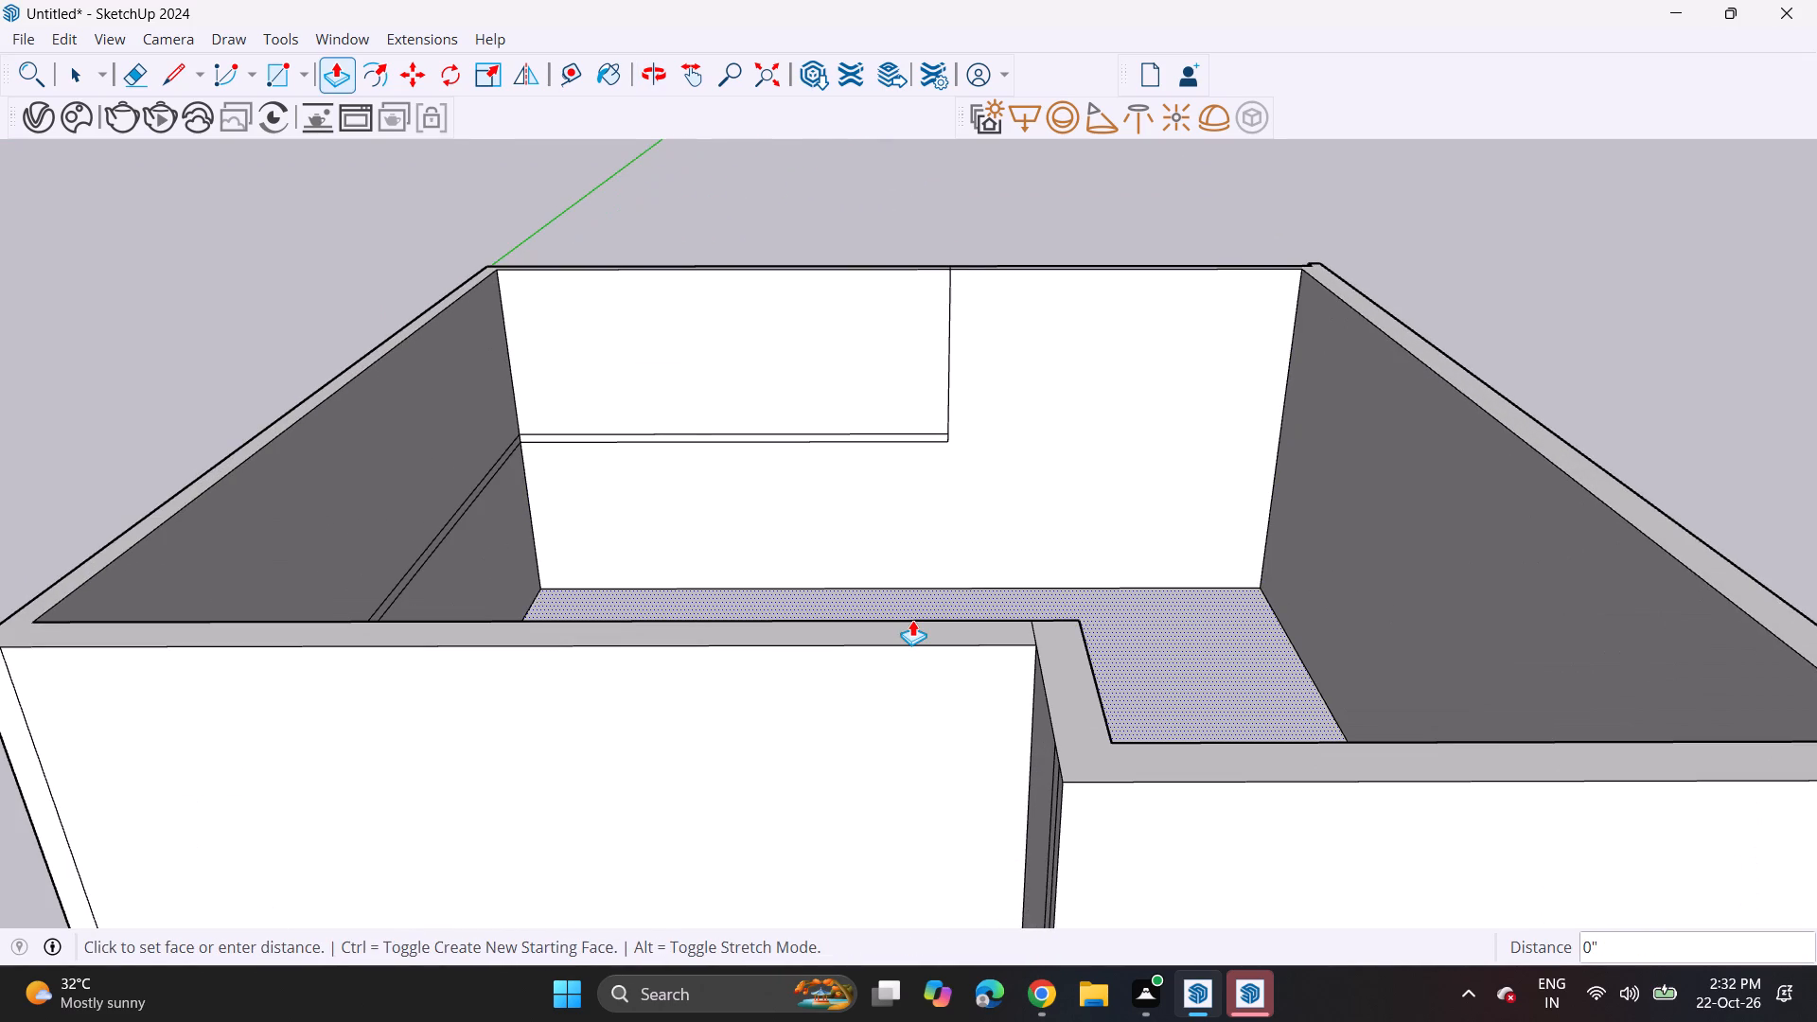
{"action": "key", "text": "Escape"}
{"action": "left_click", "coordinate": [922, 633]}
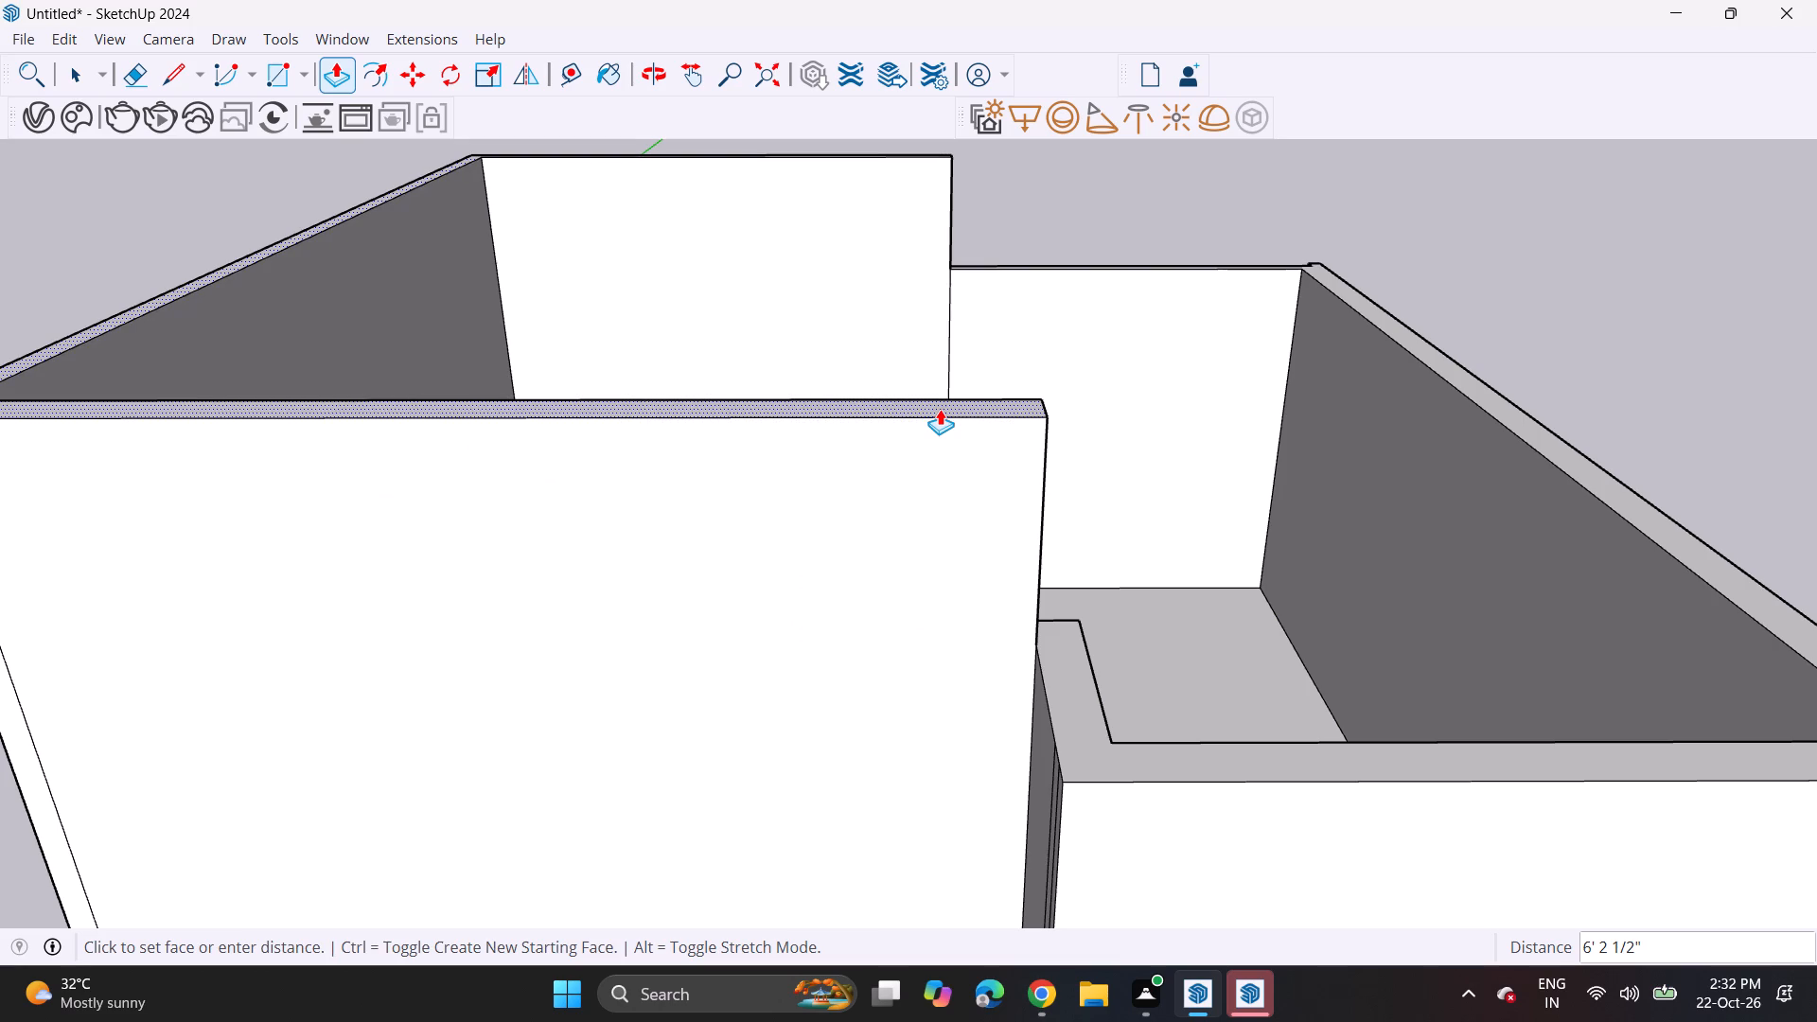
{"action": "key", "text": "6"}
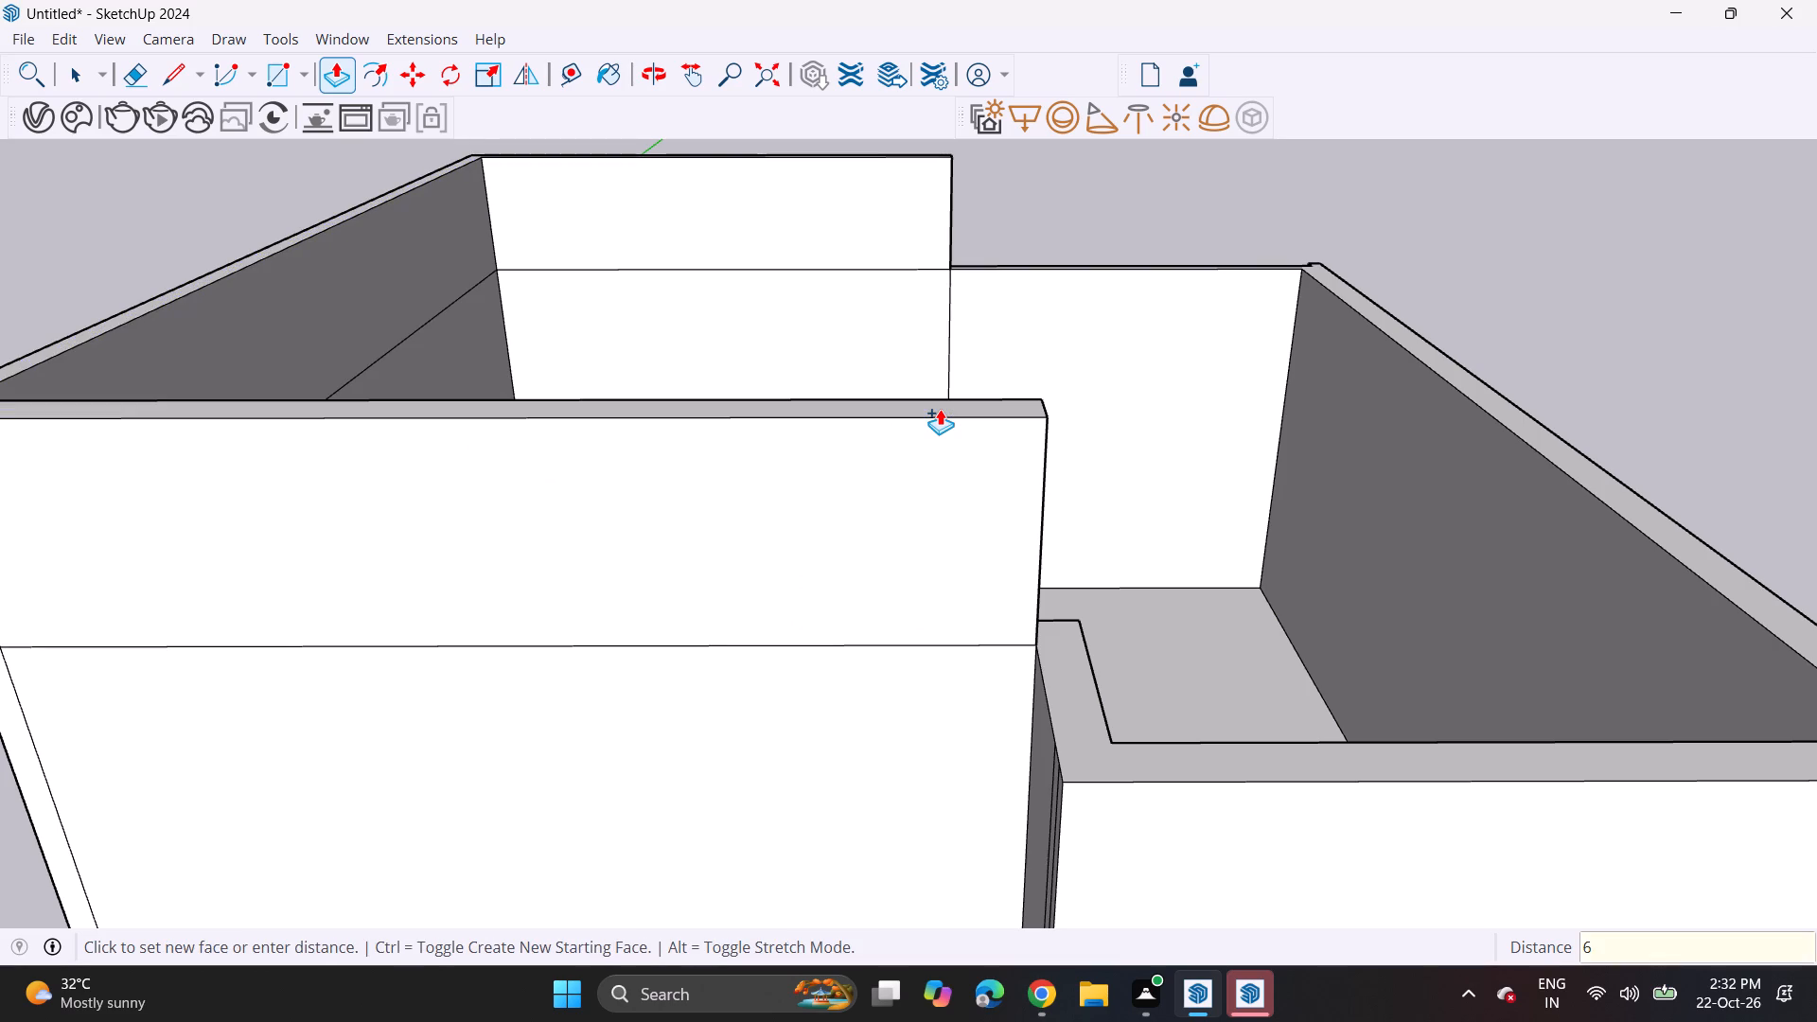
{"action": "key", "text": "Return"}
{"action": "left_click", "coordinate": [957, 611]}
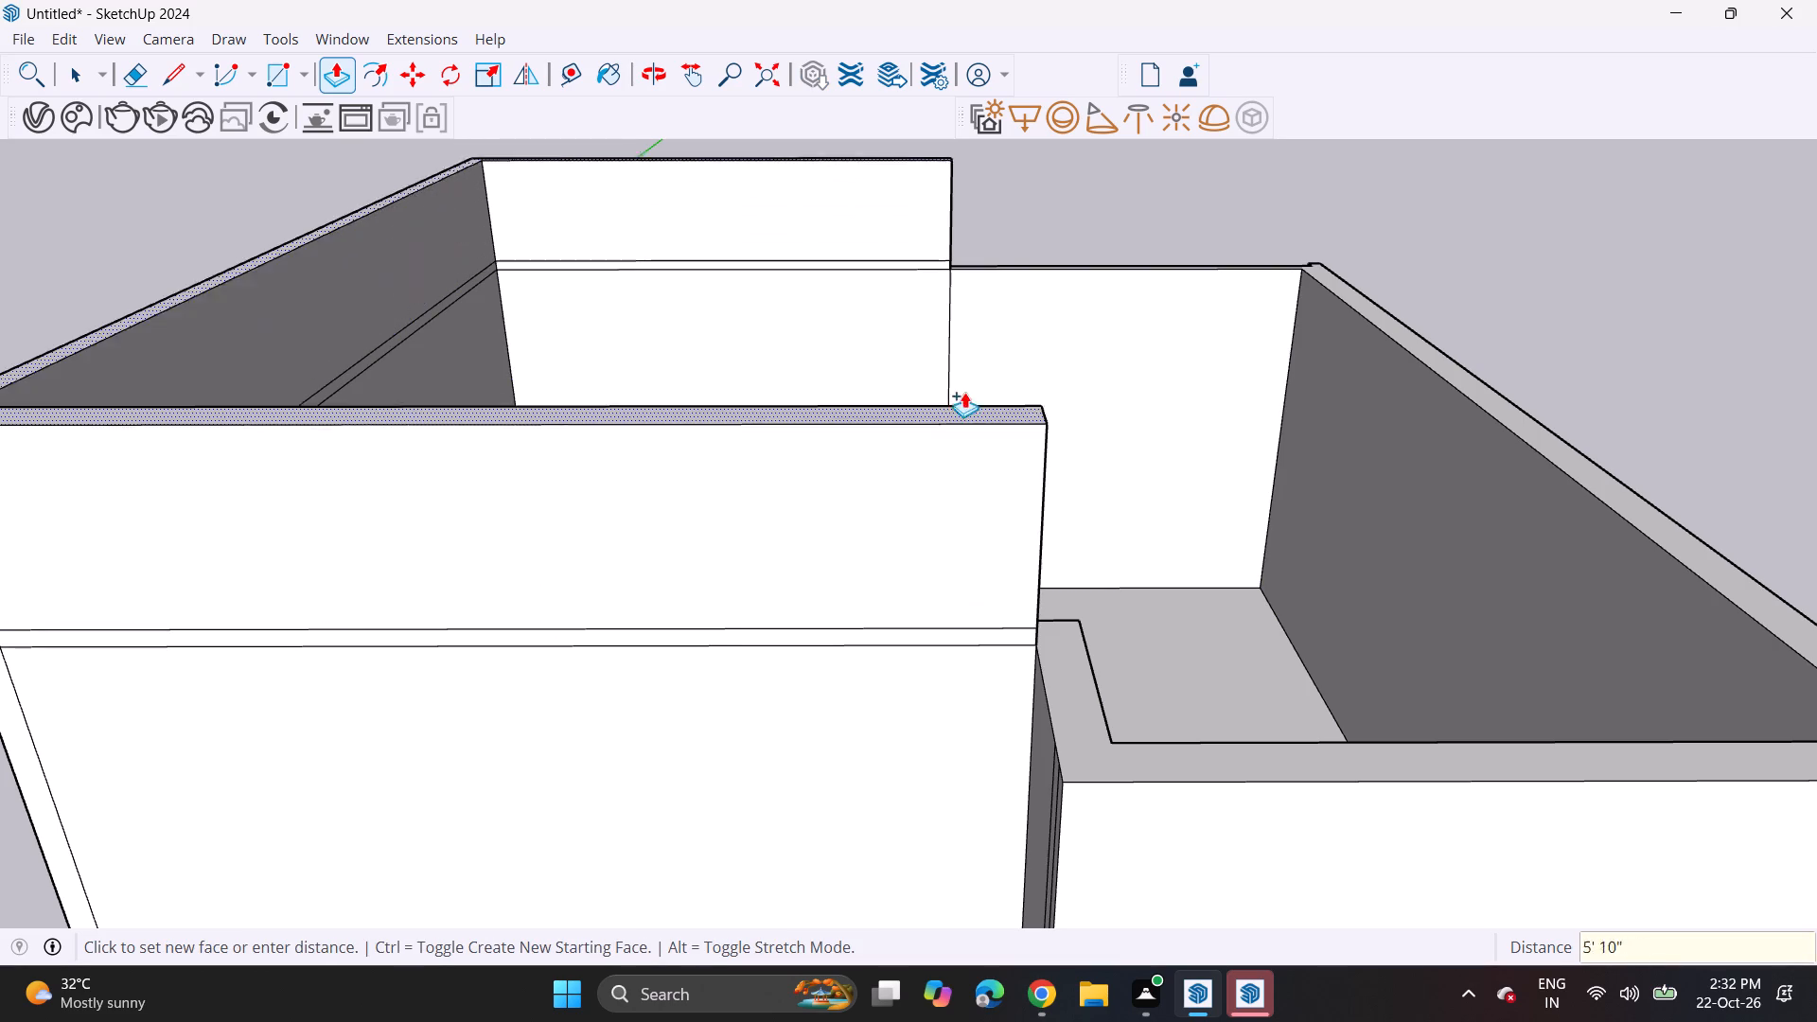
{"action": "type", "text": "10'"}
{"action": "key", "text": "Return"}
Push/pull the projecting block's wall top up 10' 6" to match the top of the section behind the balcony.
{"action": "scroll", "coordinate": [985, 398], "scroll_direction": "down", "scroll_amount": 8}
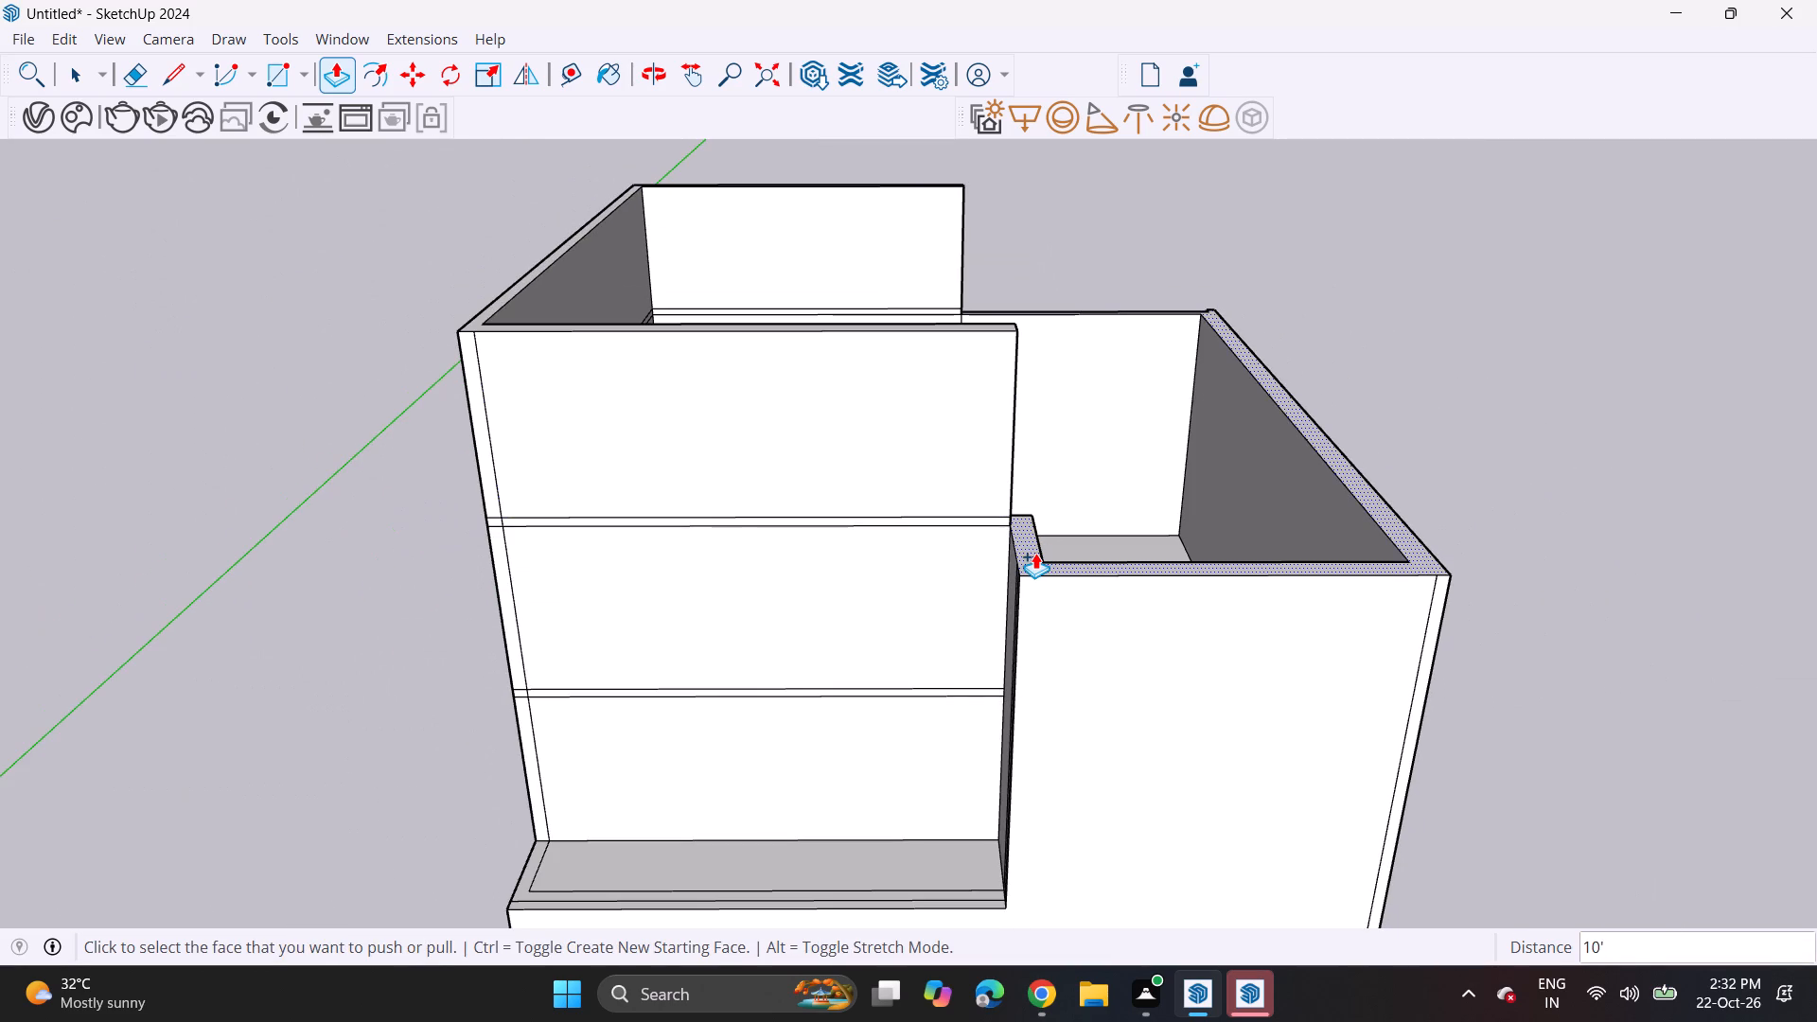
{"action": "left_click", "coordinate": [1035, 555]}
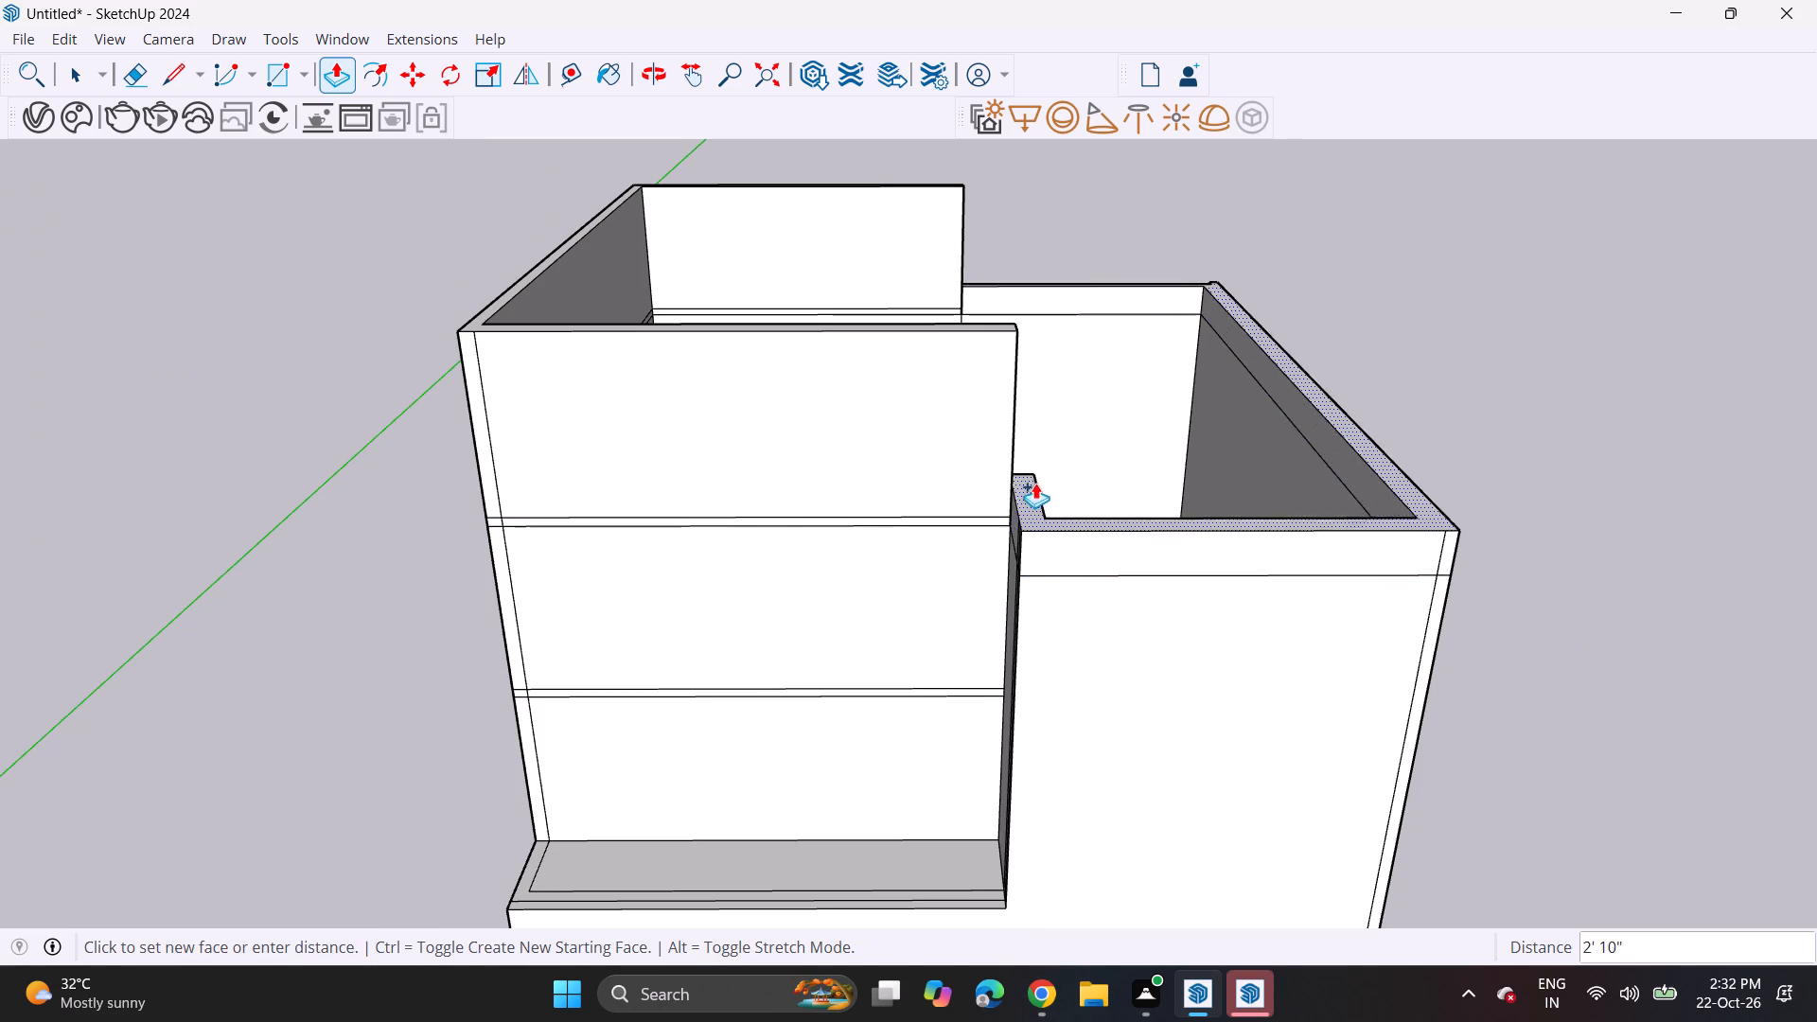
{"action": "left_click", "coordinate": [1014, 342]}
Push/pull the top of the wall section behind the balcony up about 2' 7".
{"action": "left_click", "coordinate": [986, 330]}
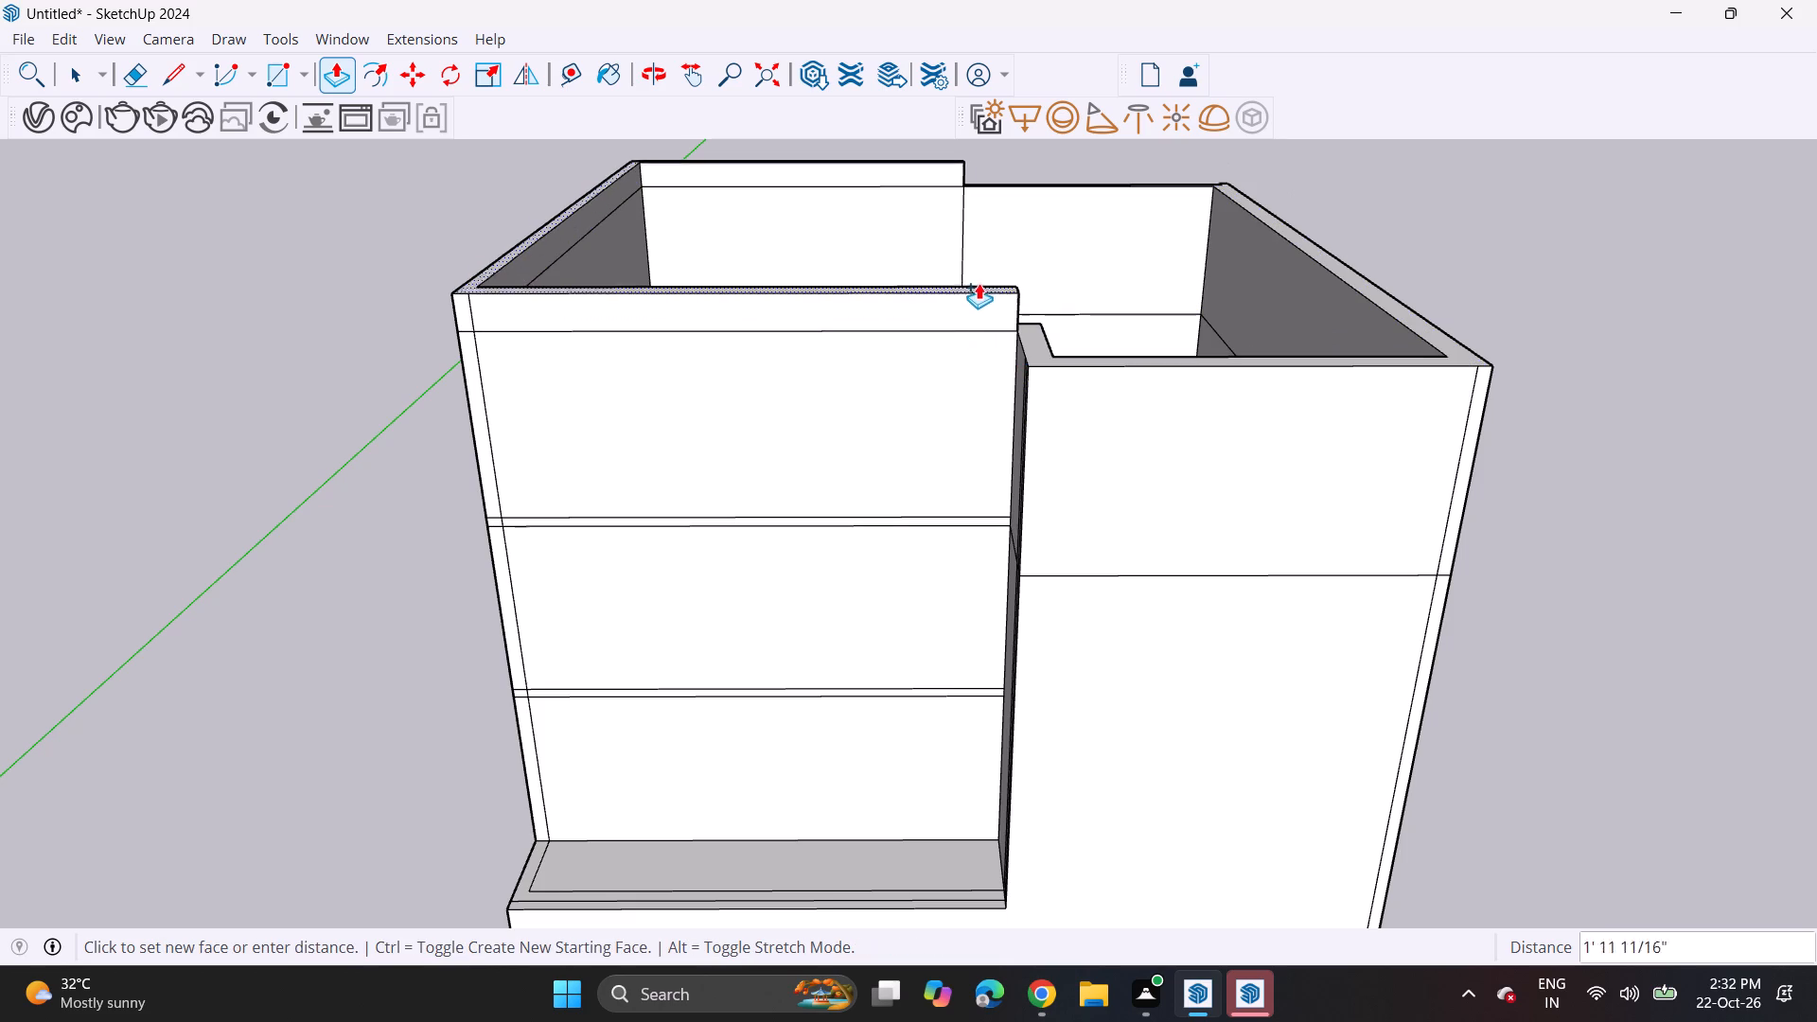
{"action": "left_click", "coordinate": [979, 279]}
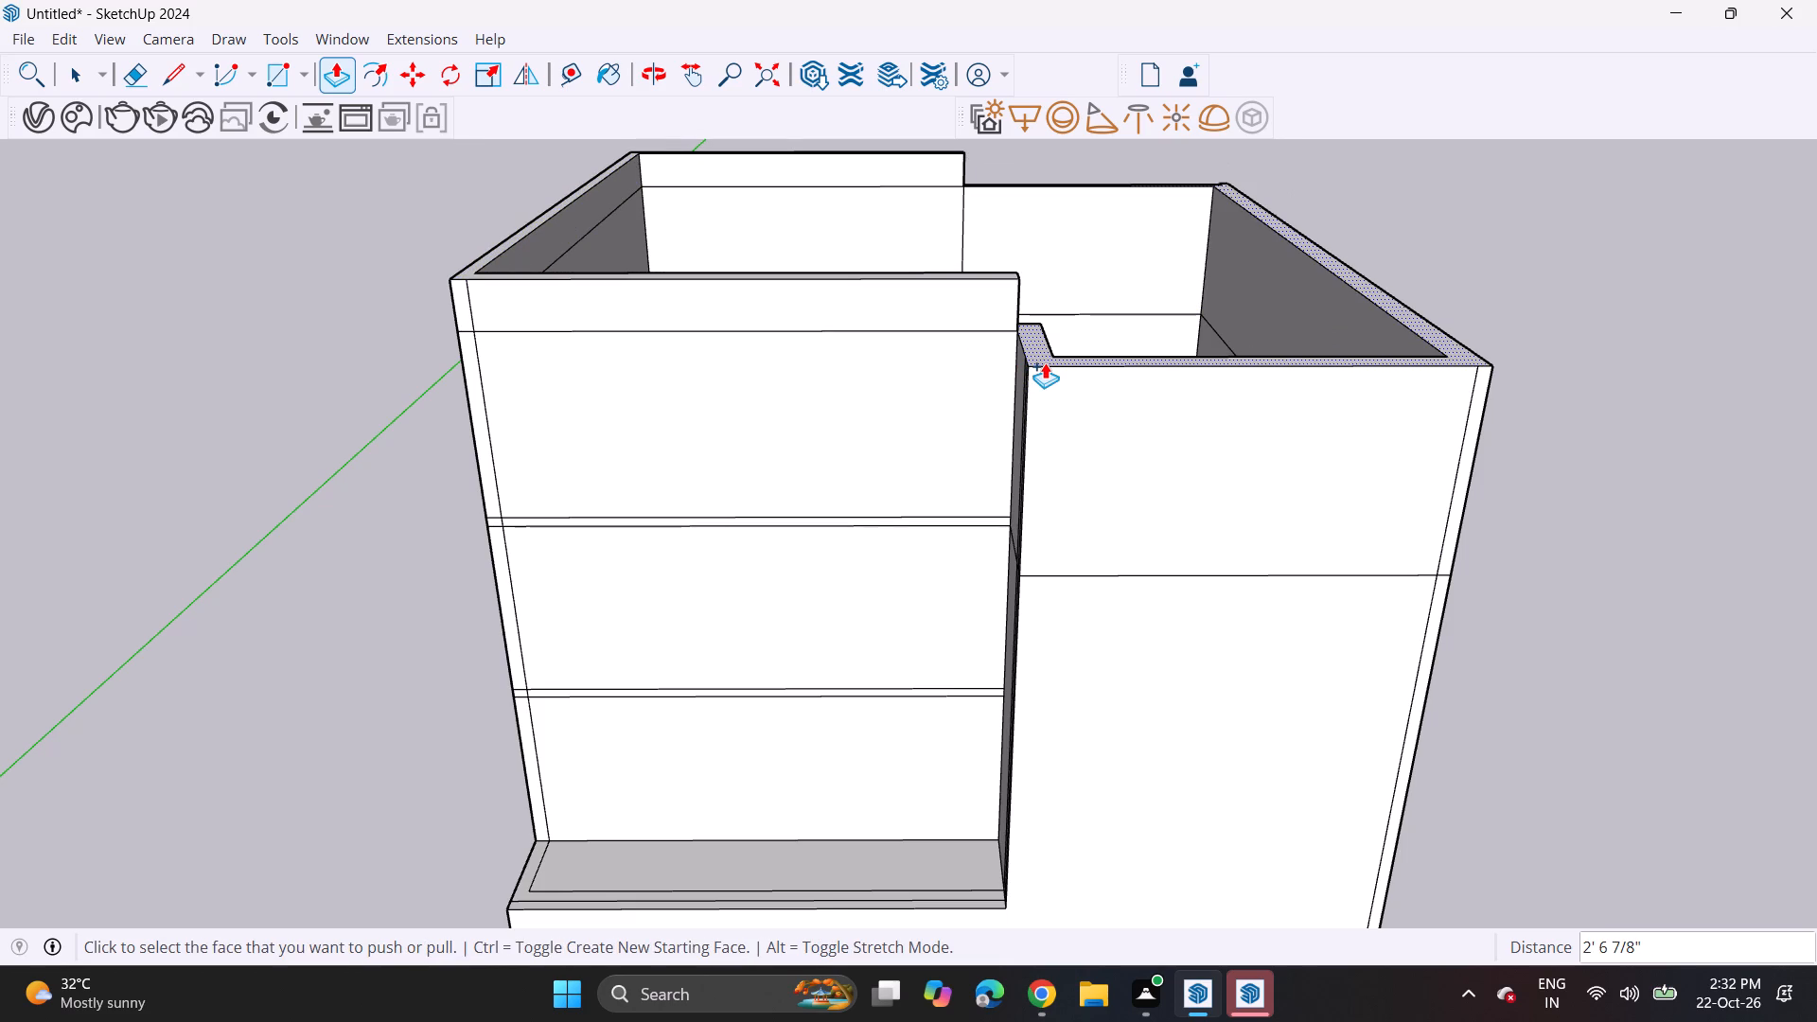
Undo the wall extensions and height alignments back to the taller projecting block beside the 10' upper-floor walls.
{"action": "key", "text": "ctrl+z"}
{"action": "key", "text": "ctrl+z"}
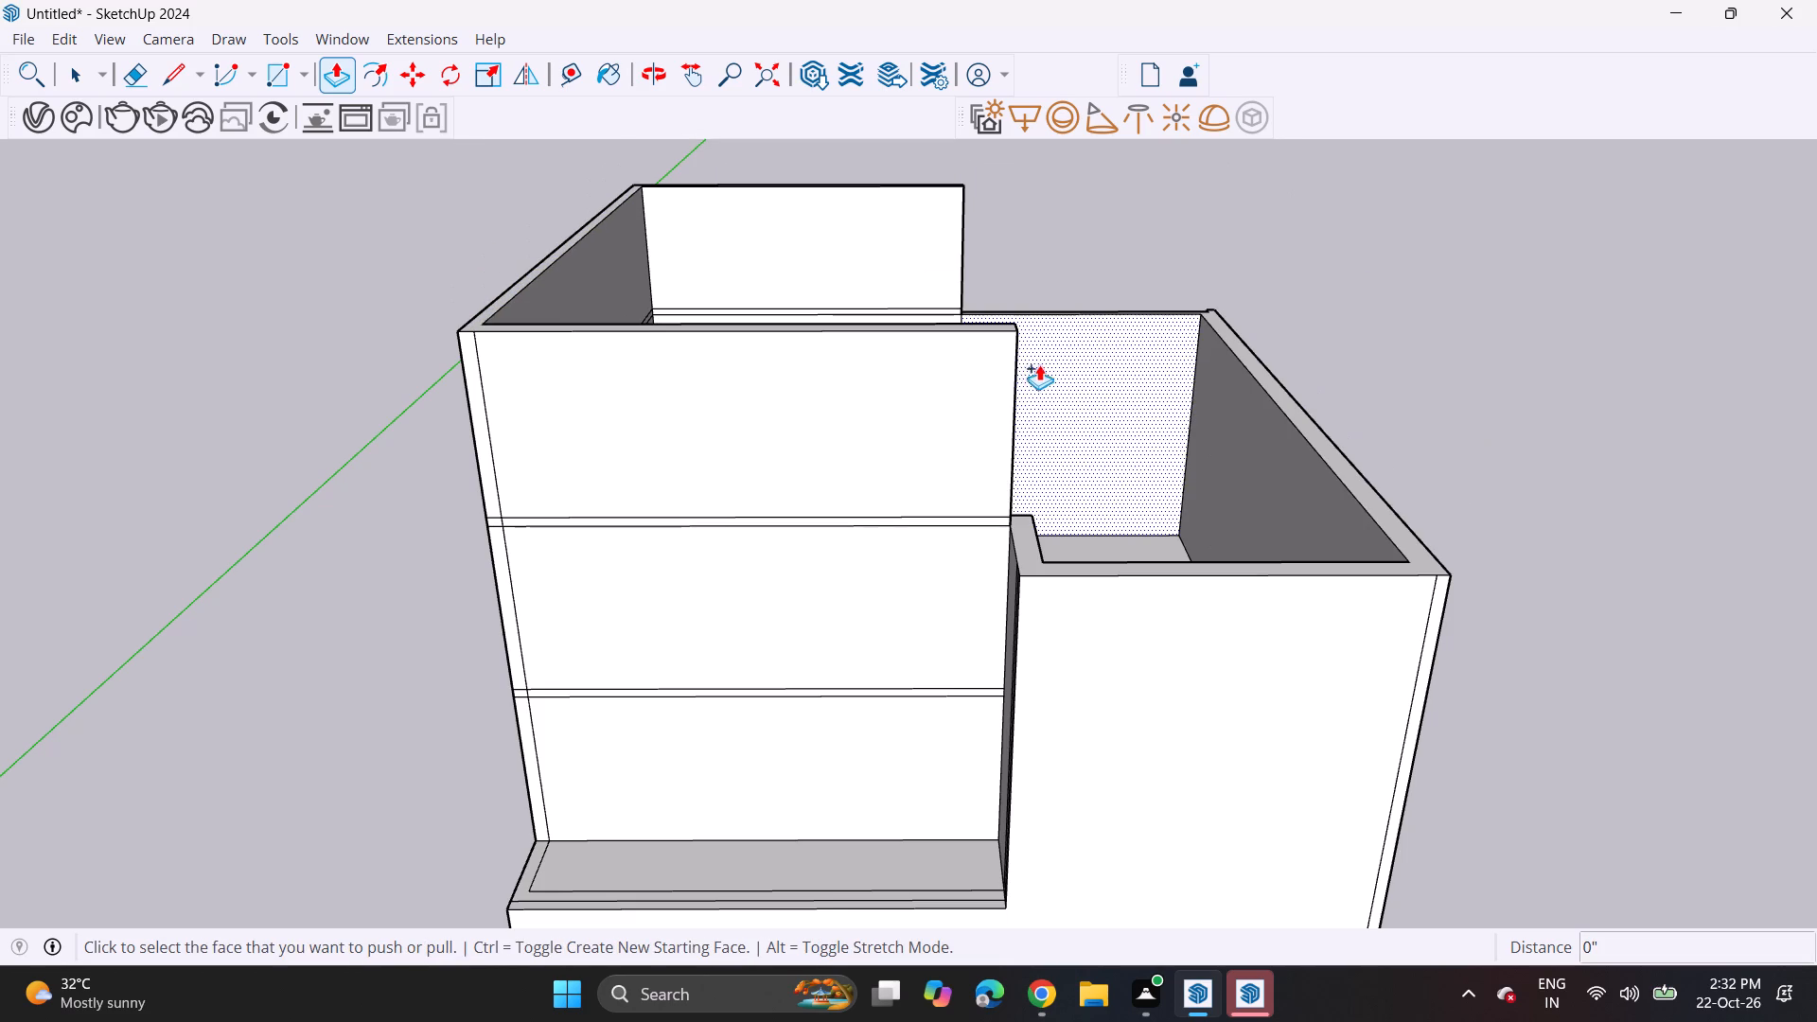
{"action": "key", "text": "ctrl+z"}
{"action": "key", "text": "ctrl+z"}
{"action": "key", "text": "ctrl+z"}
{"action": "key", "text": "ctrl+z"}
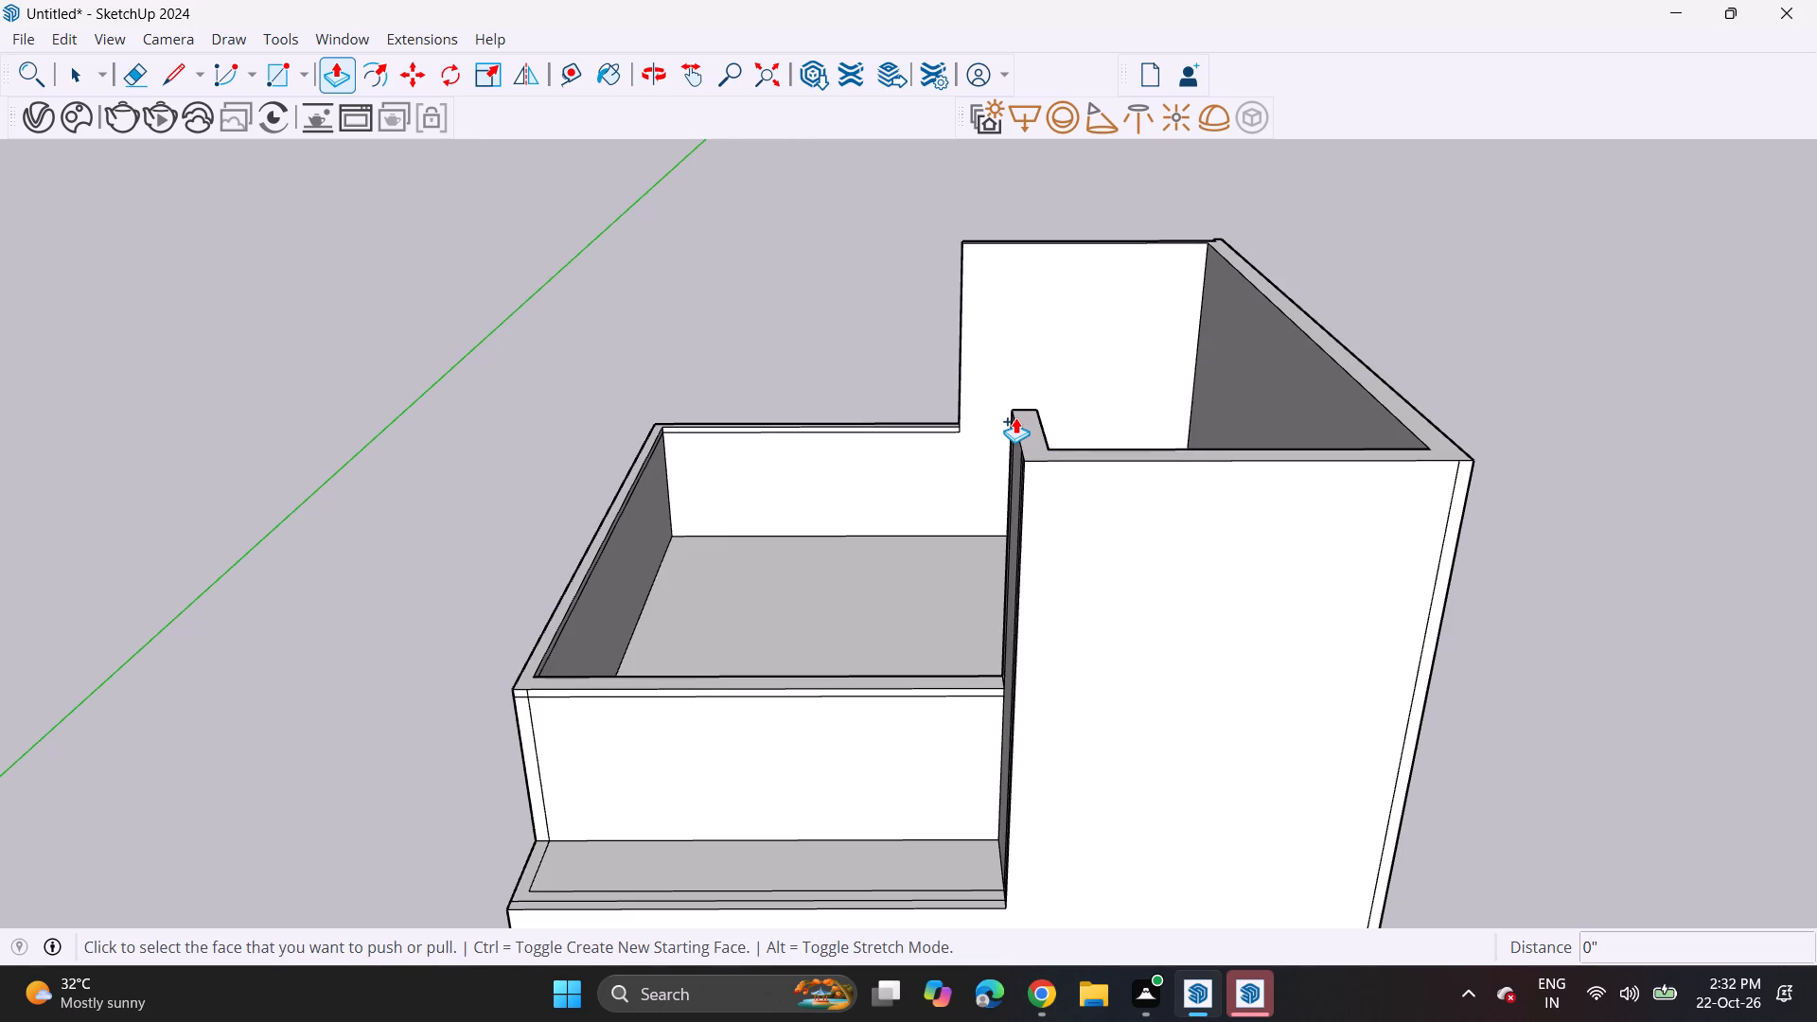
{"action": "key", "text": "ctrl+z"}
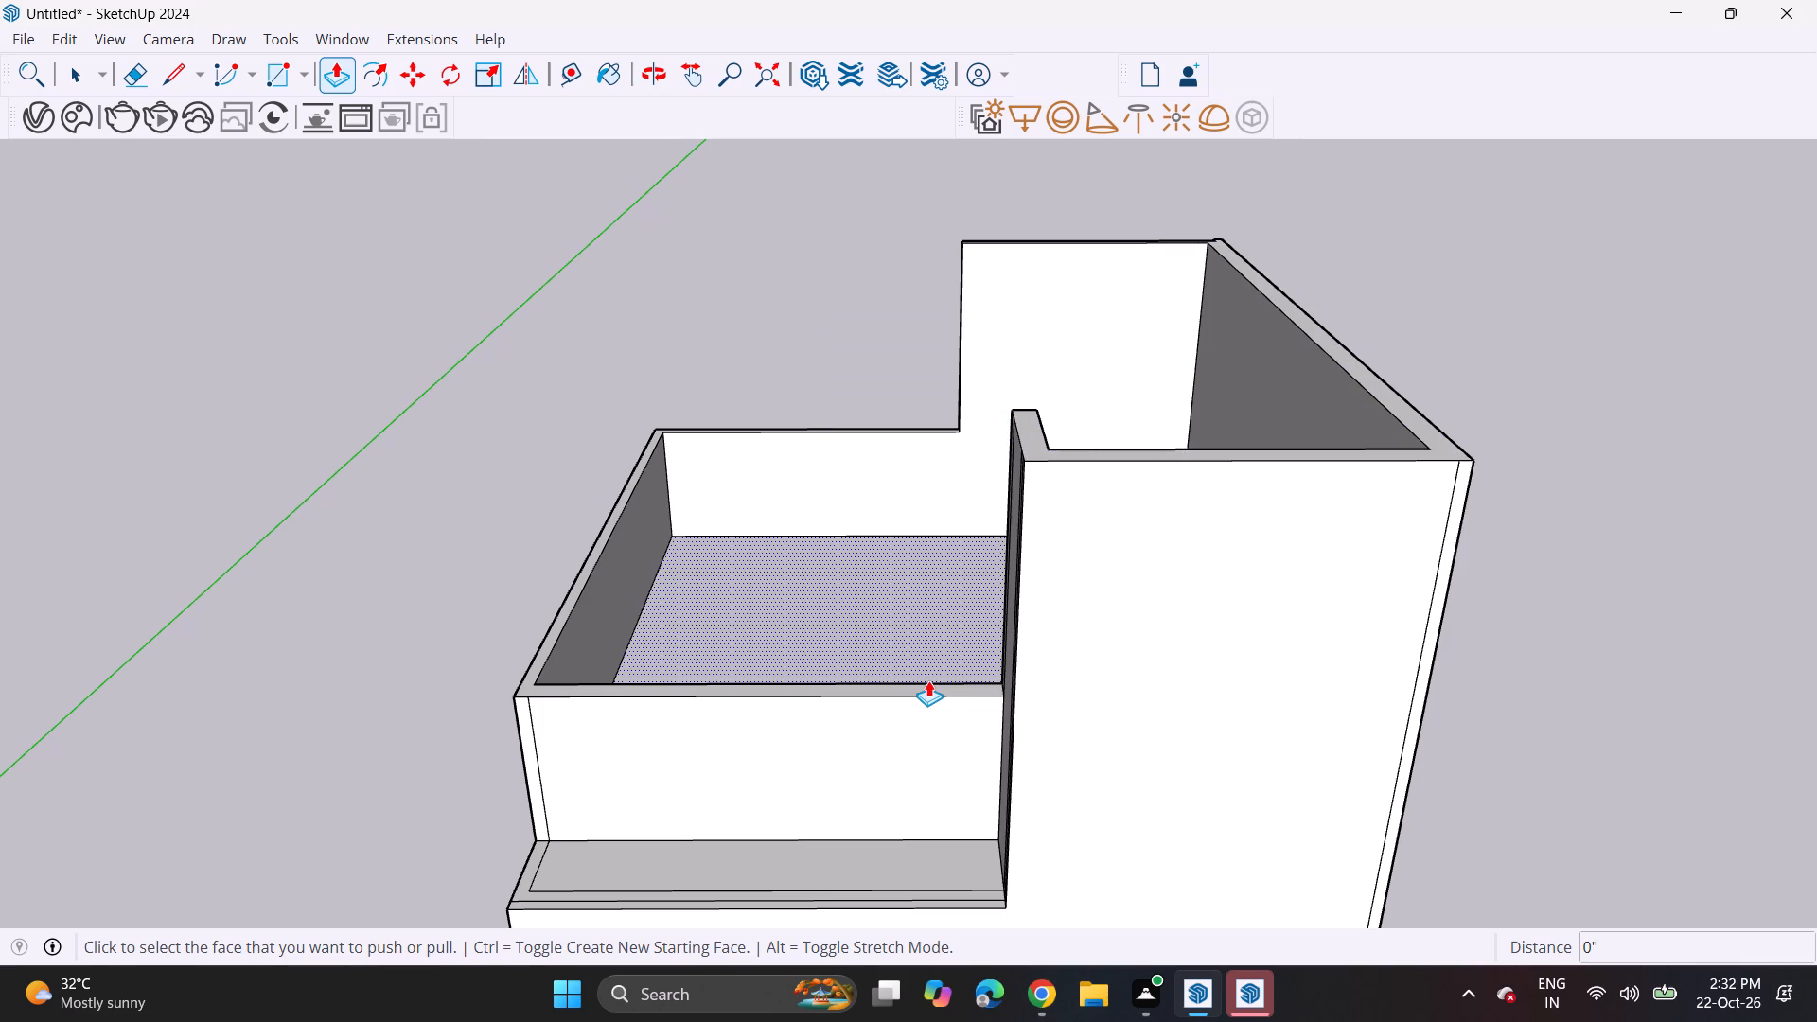
Redo the thin band atop the wall section behind the balcony and push/pull it up about 2' 9 3/4".
{"action": "key", "text": "ctrl+y"}
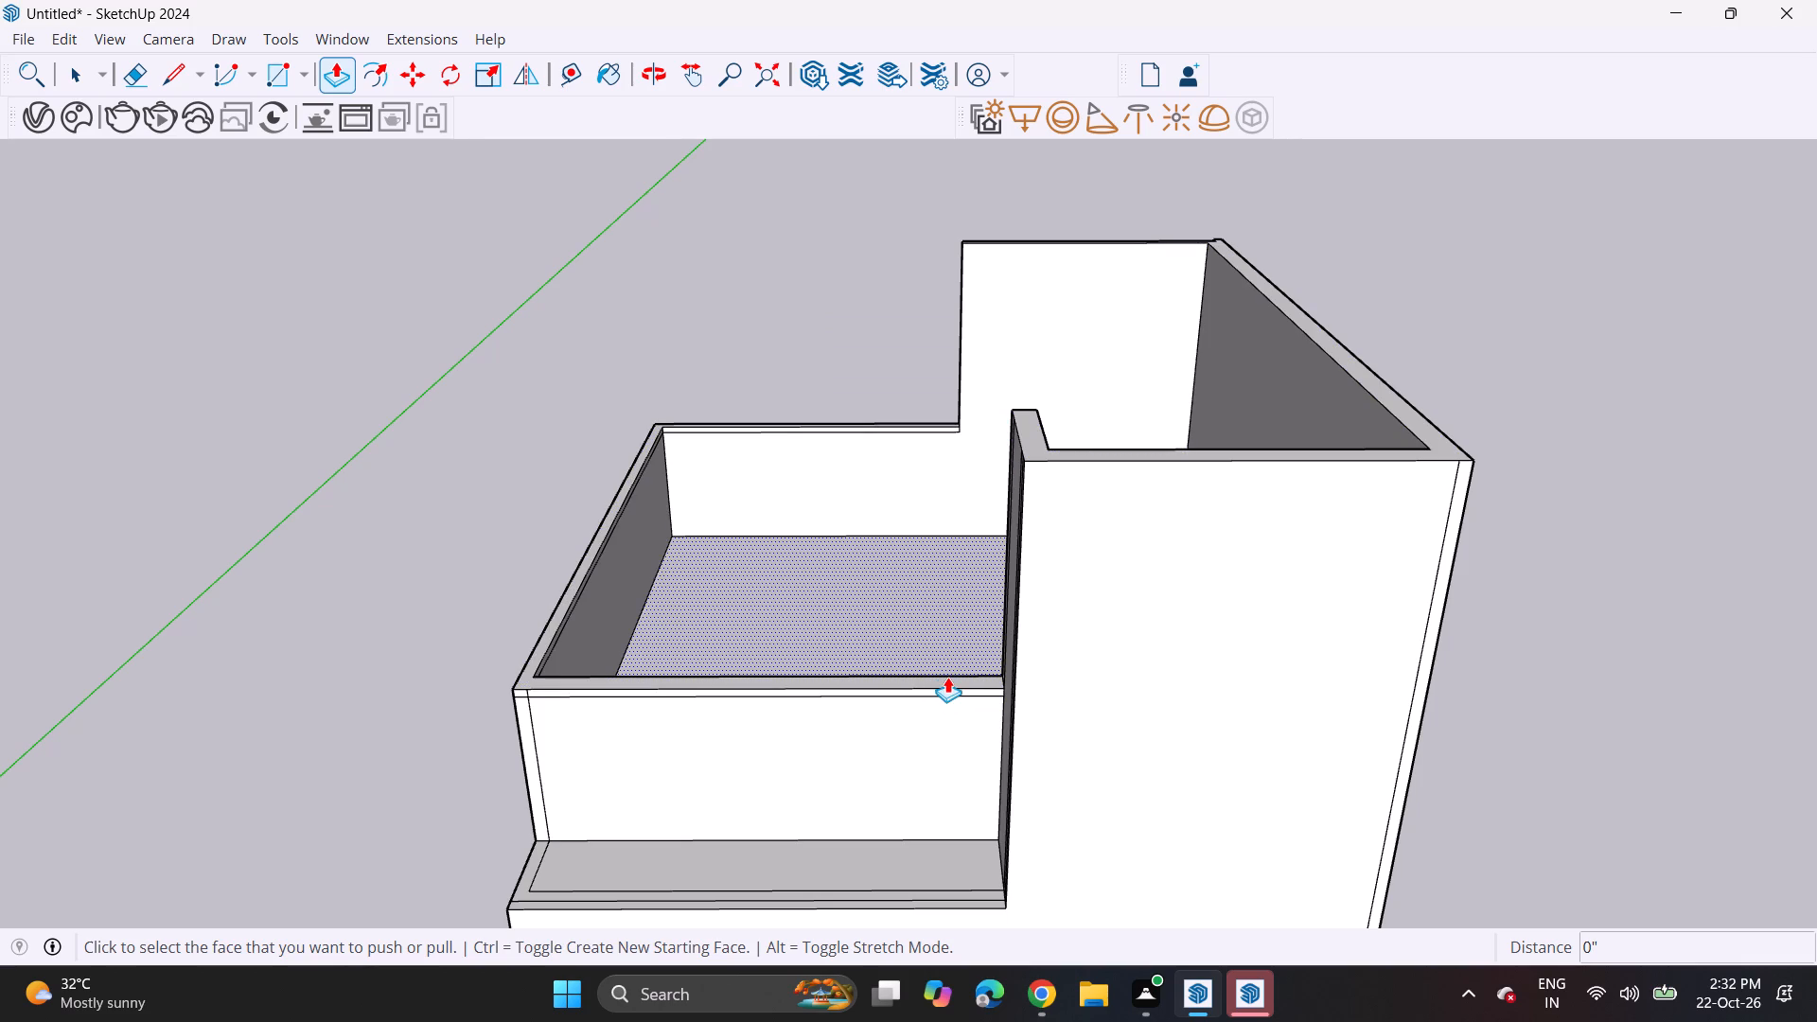
{"action": "left_click", "coordinate": [947, 681]}
{"action": "left_click", "coordinate": [943, 637]}
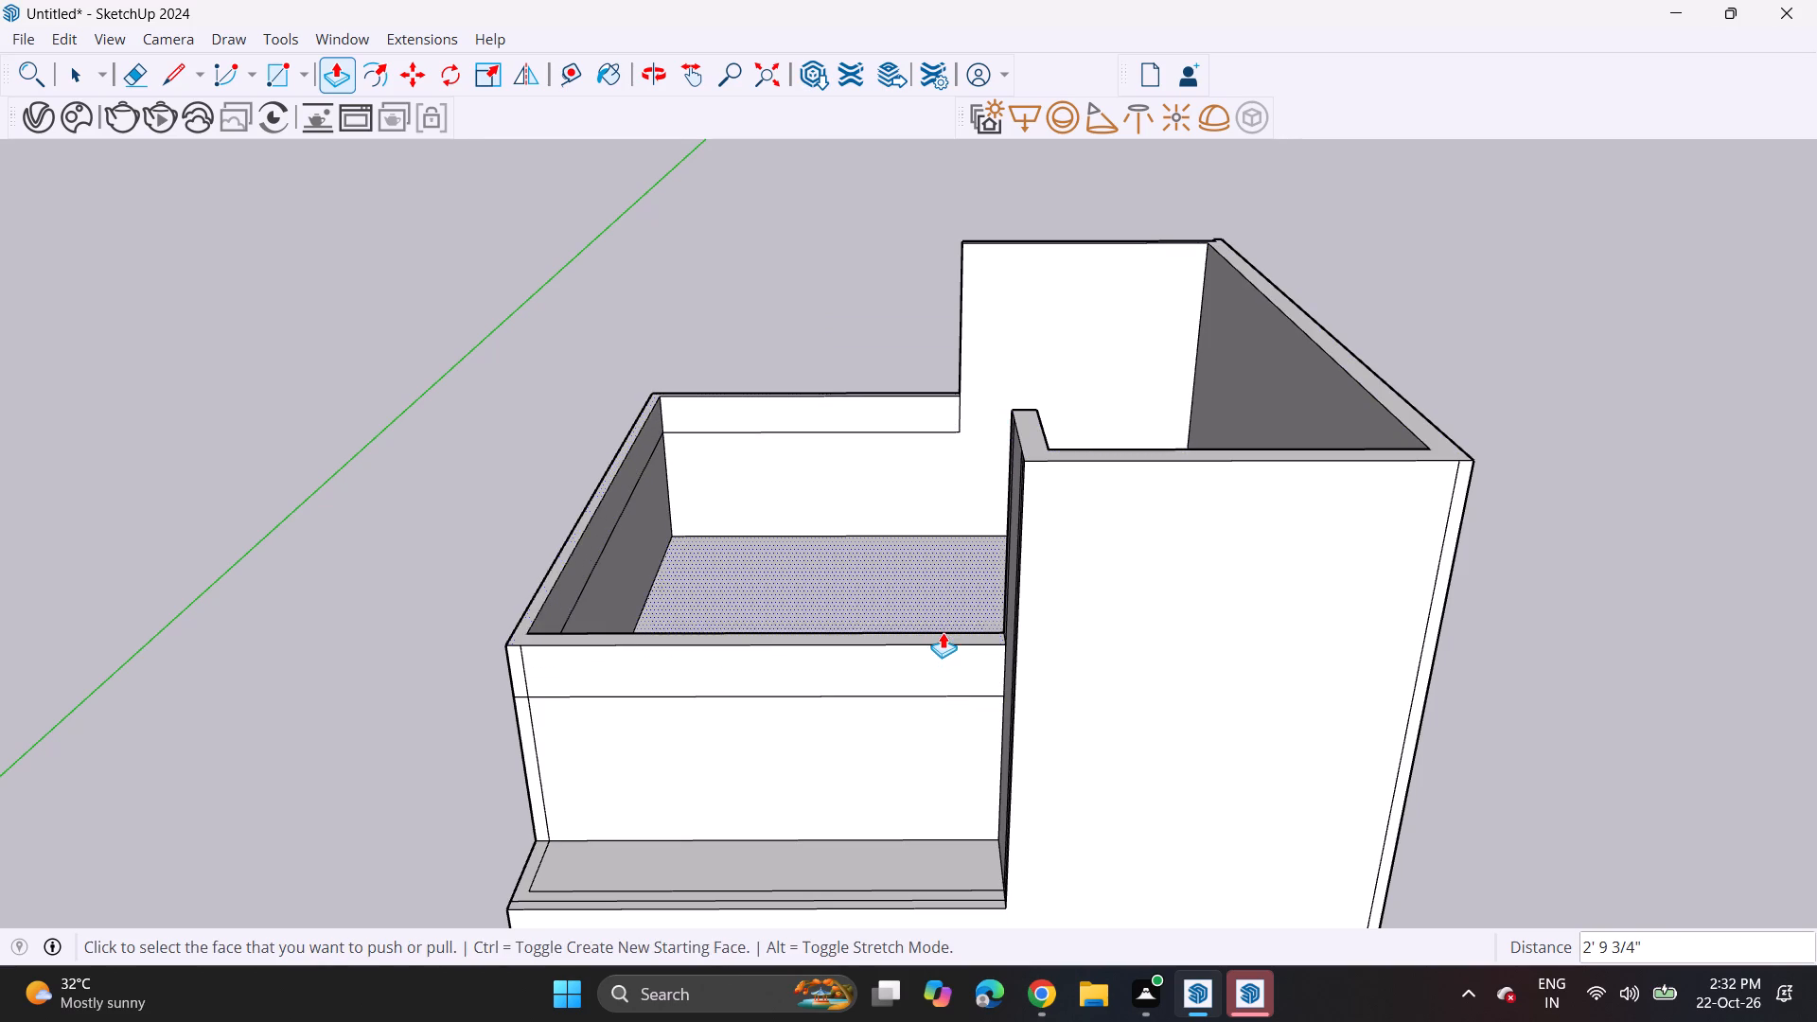
Extend the wall section behind the balcony upward by a separate 10' storey.
{"action": "left_click", "coordinate": [944, 639]}
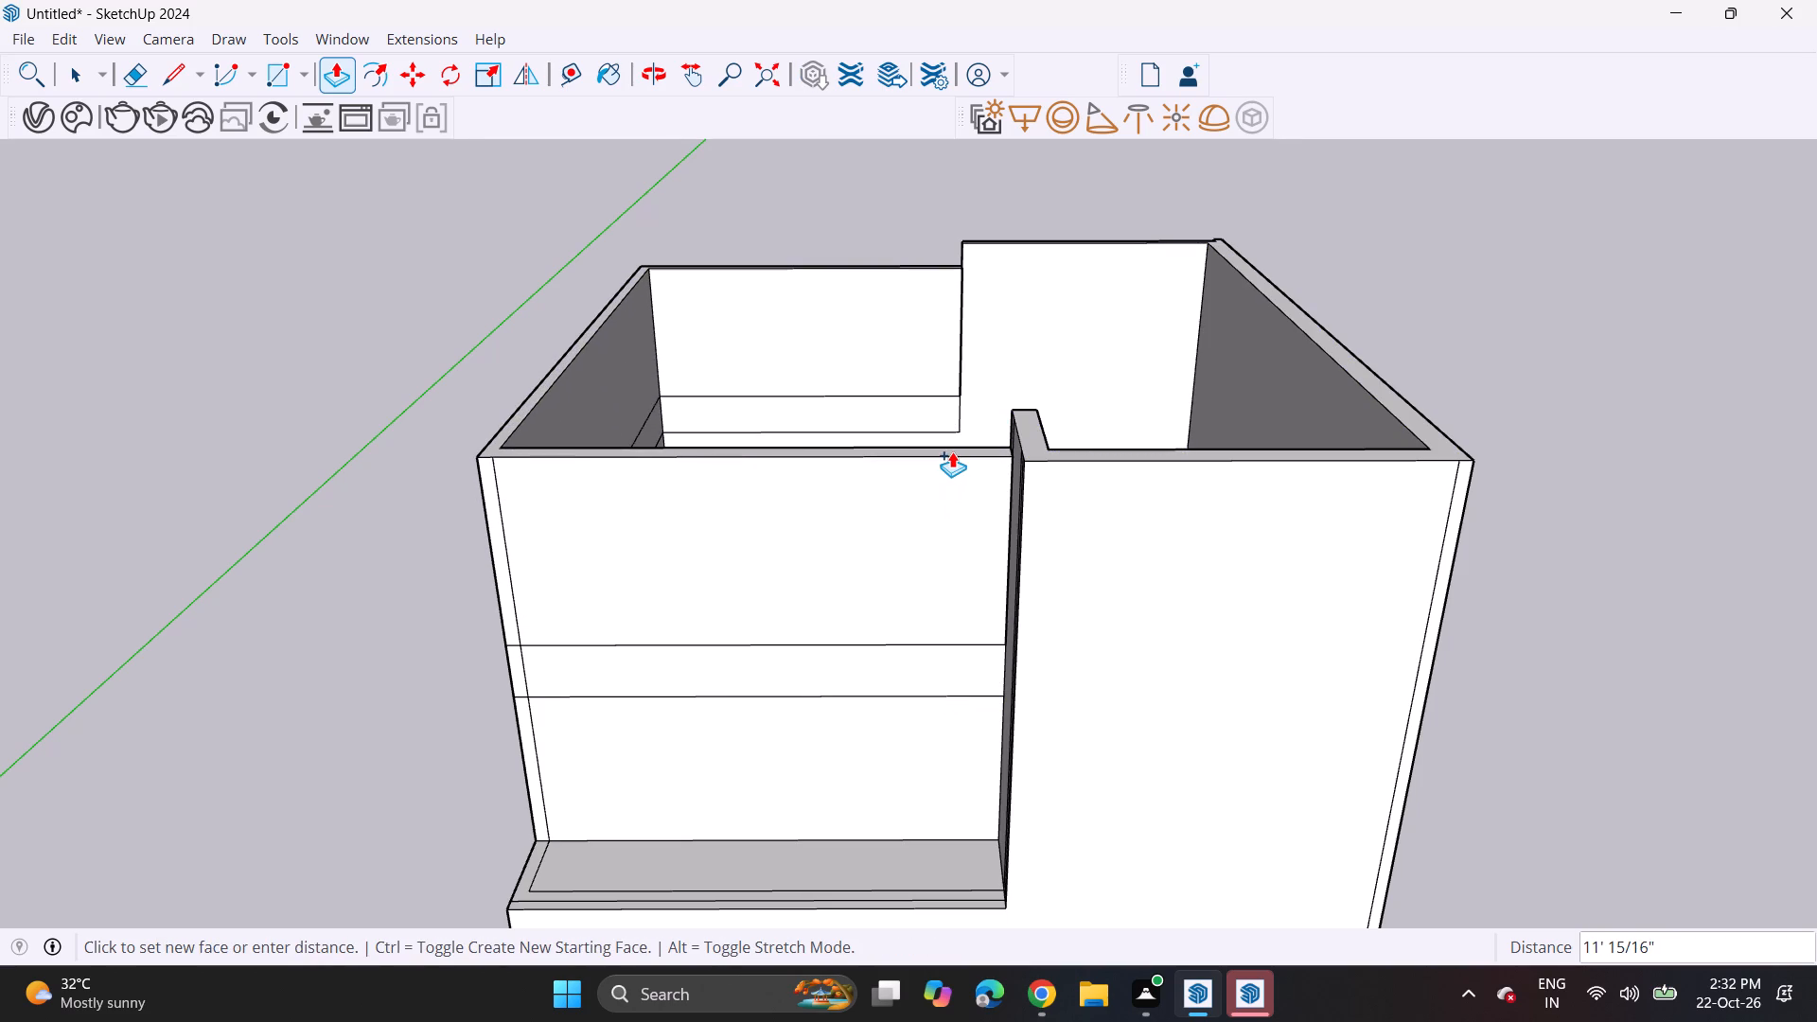
{"action": "type", "text": "10'"}
{"action": "key", "text": "Return"}
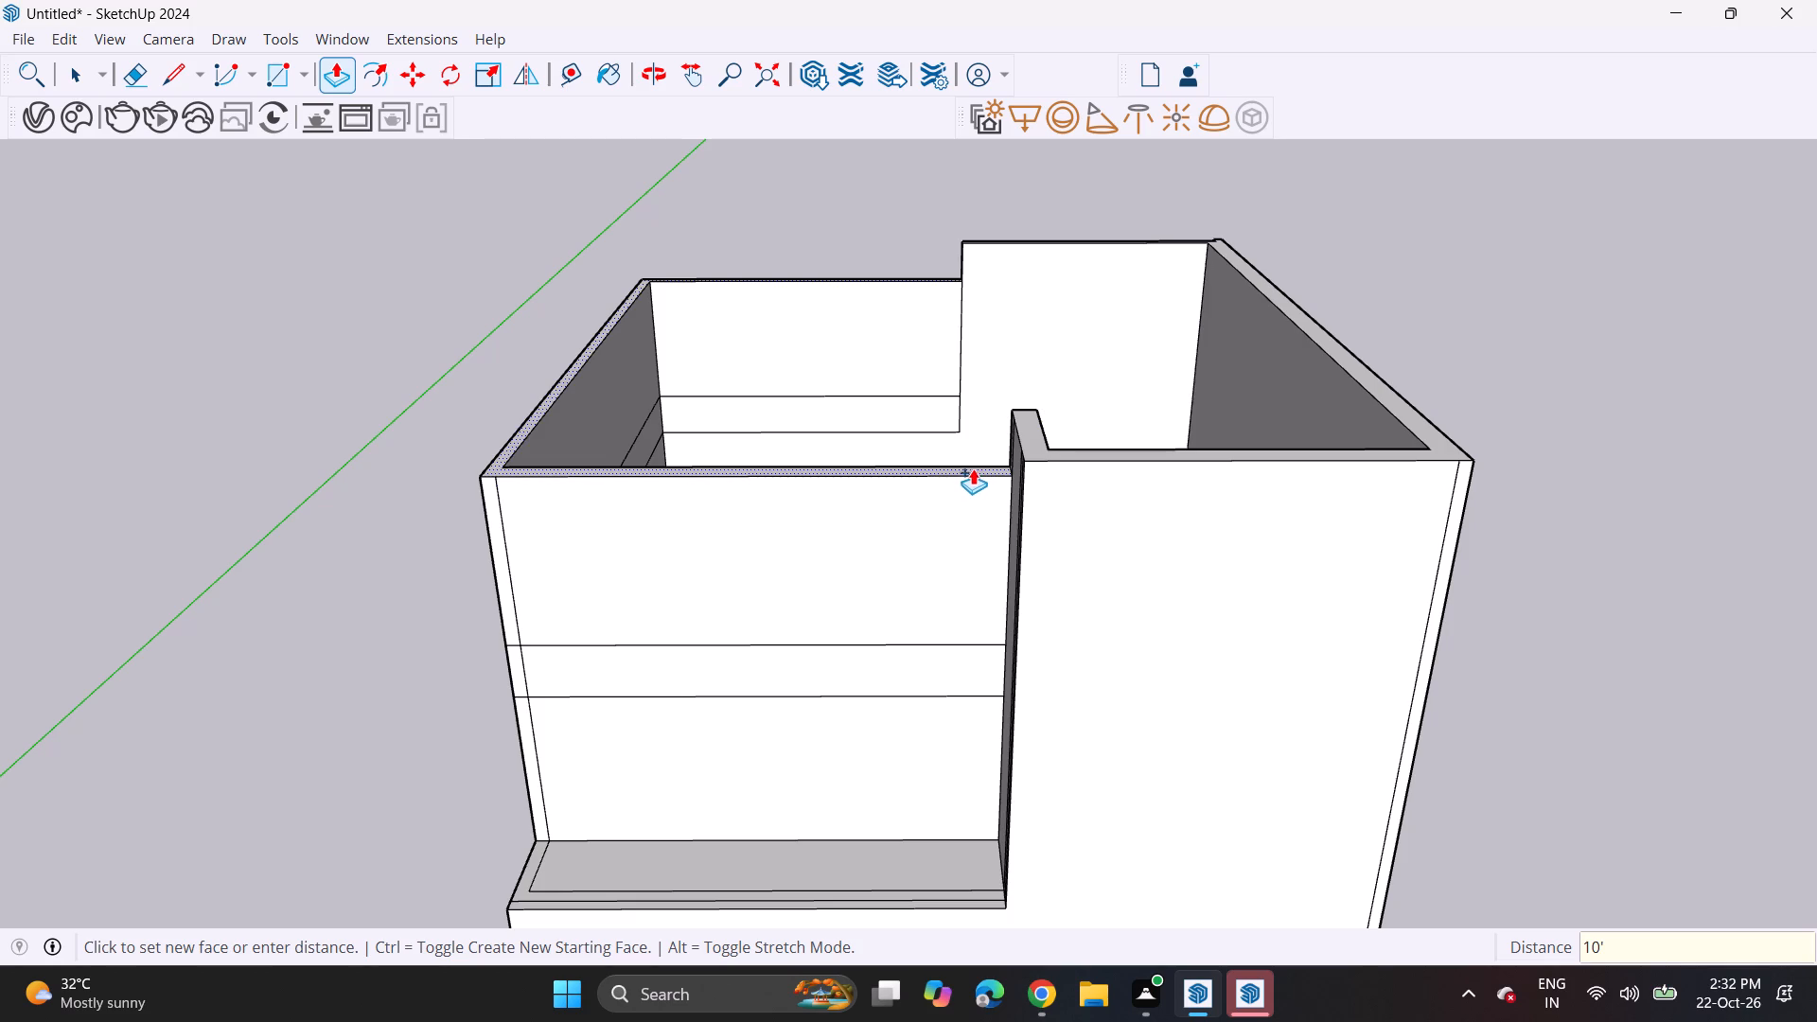
Add a separate band about 3' 2" high behind the balcony, level with the projecting block, and a further 10' storey above it.
{"action": "left_click", "coordinate": [975, 469]}
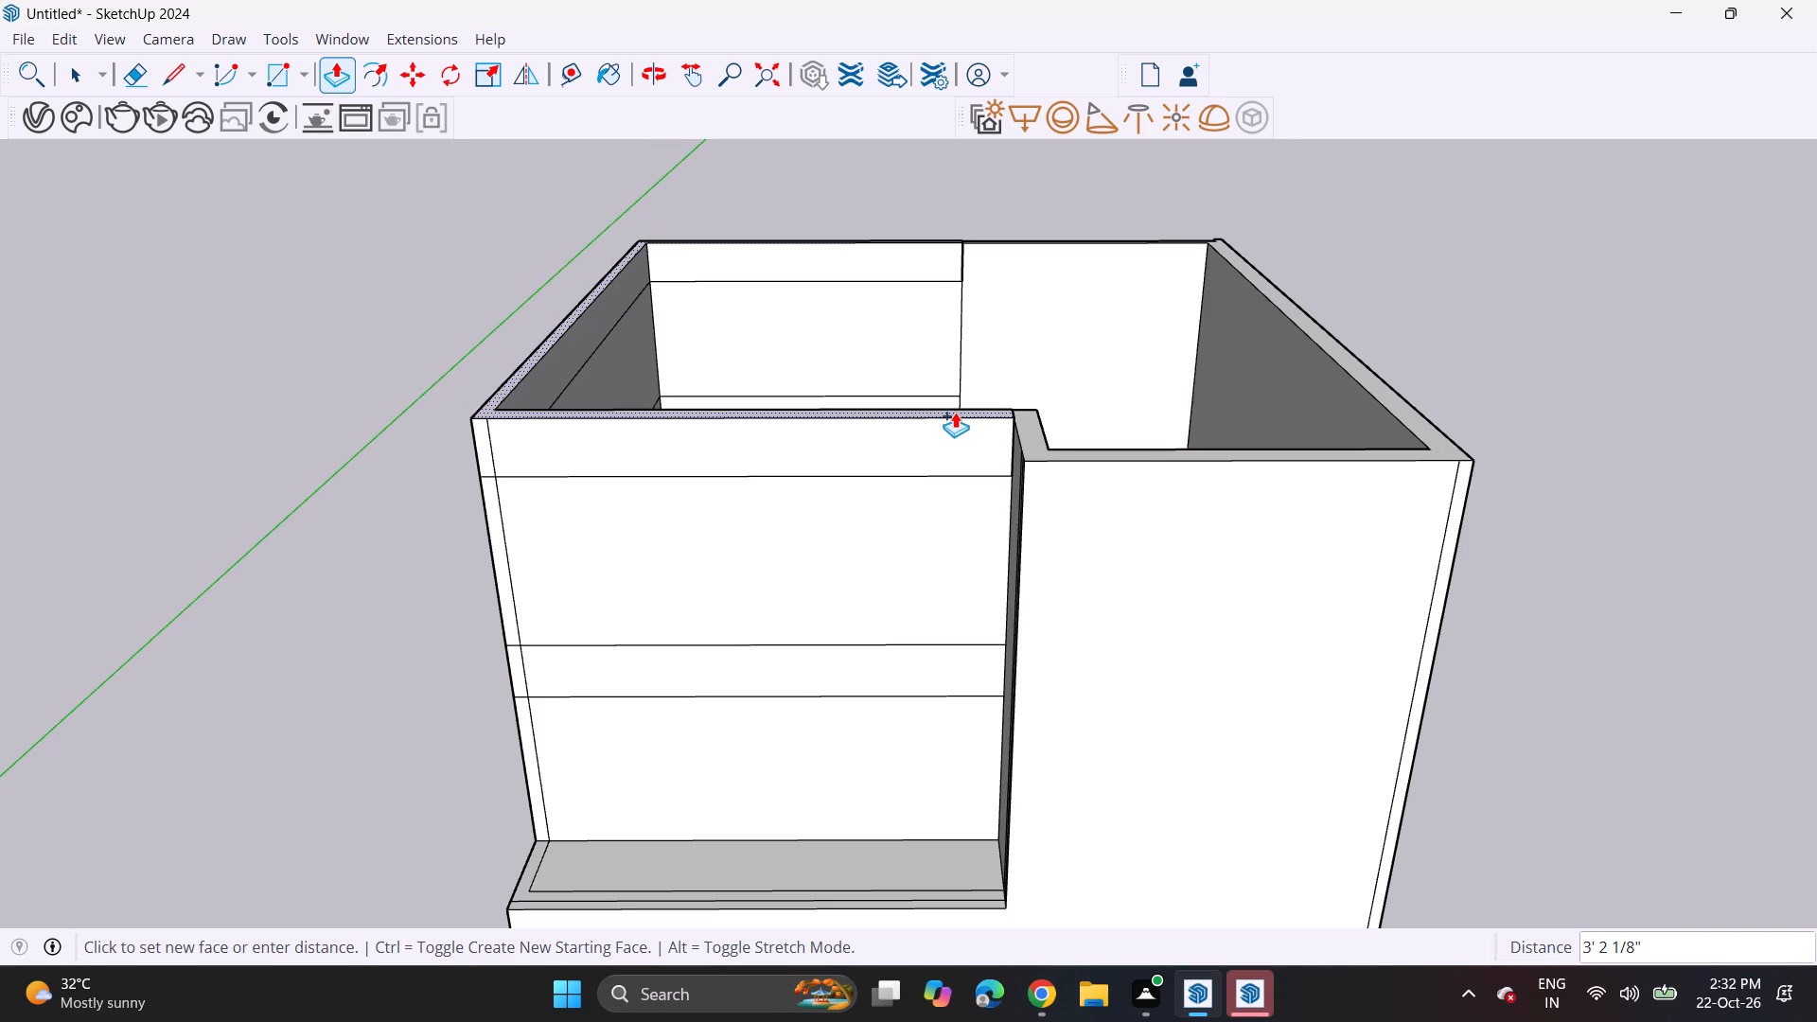
{"action": "left_click", "coordinate": [955, 412]}
{"action": "left_click", "coordinate": [962, 412]}
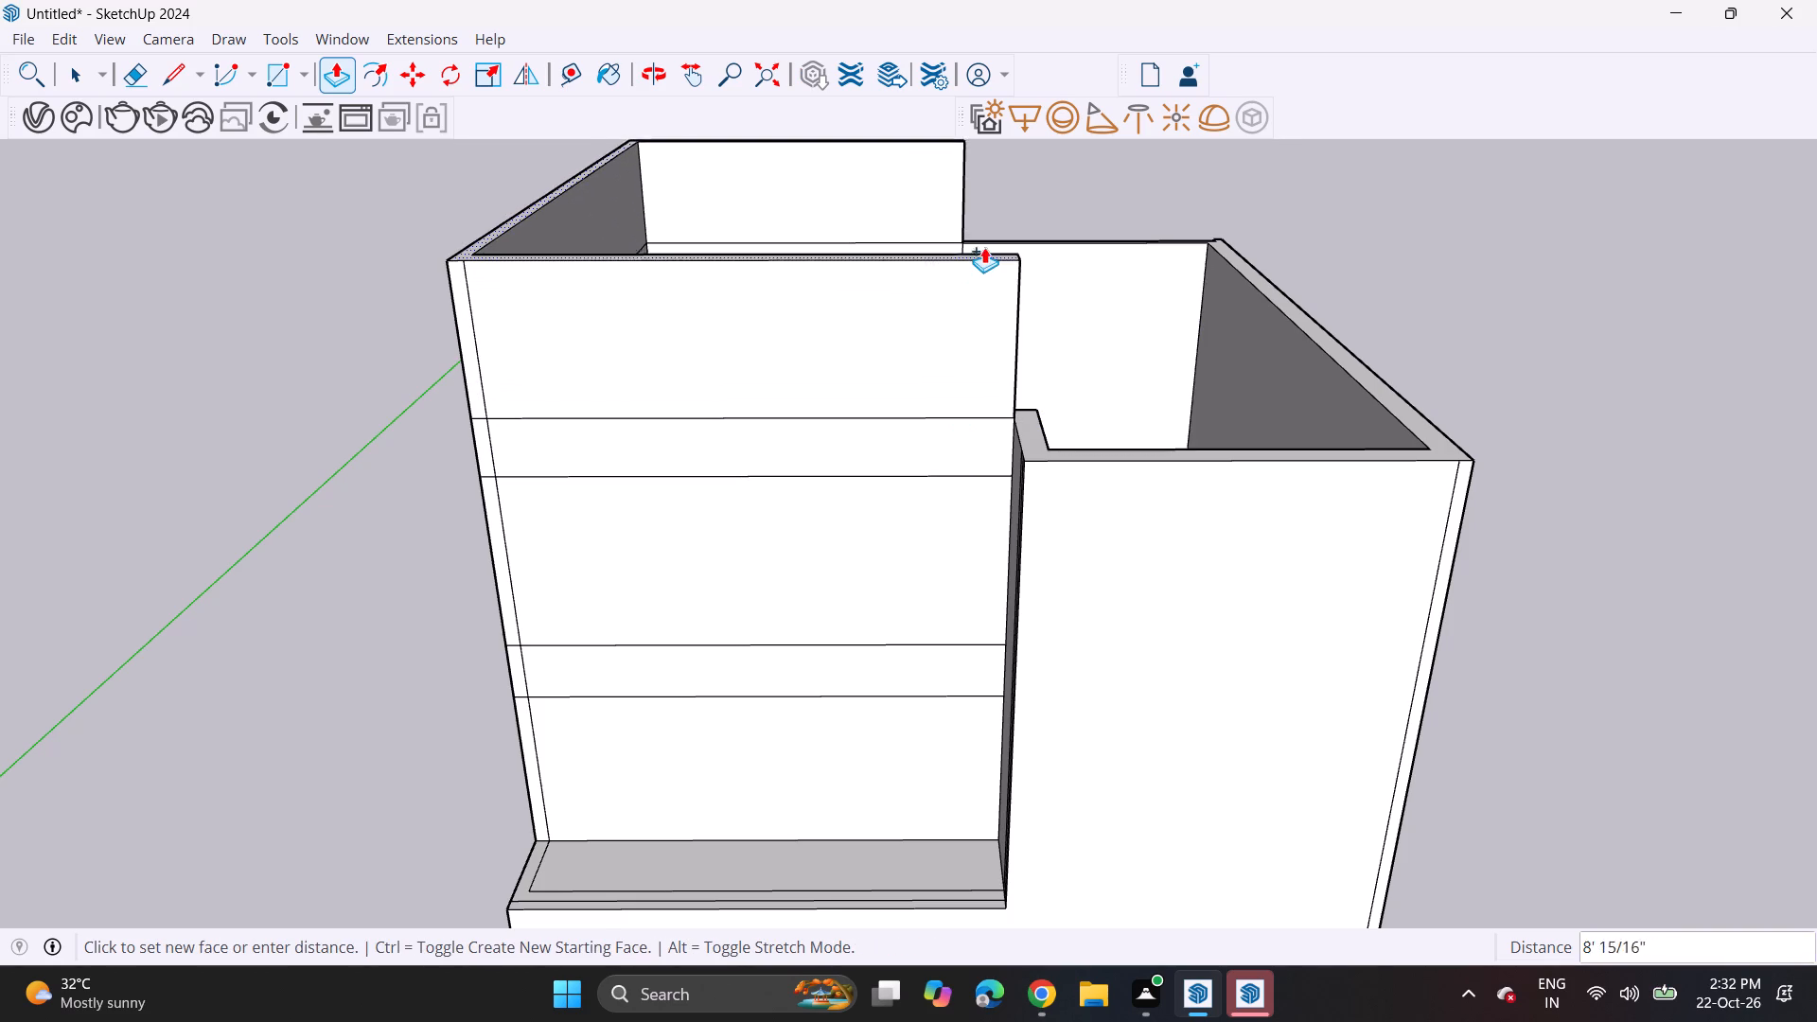
{"action": "type", "text": "10''"}
{"action": "key", "text": "Return"}
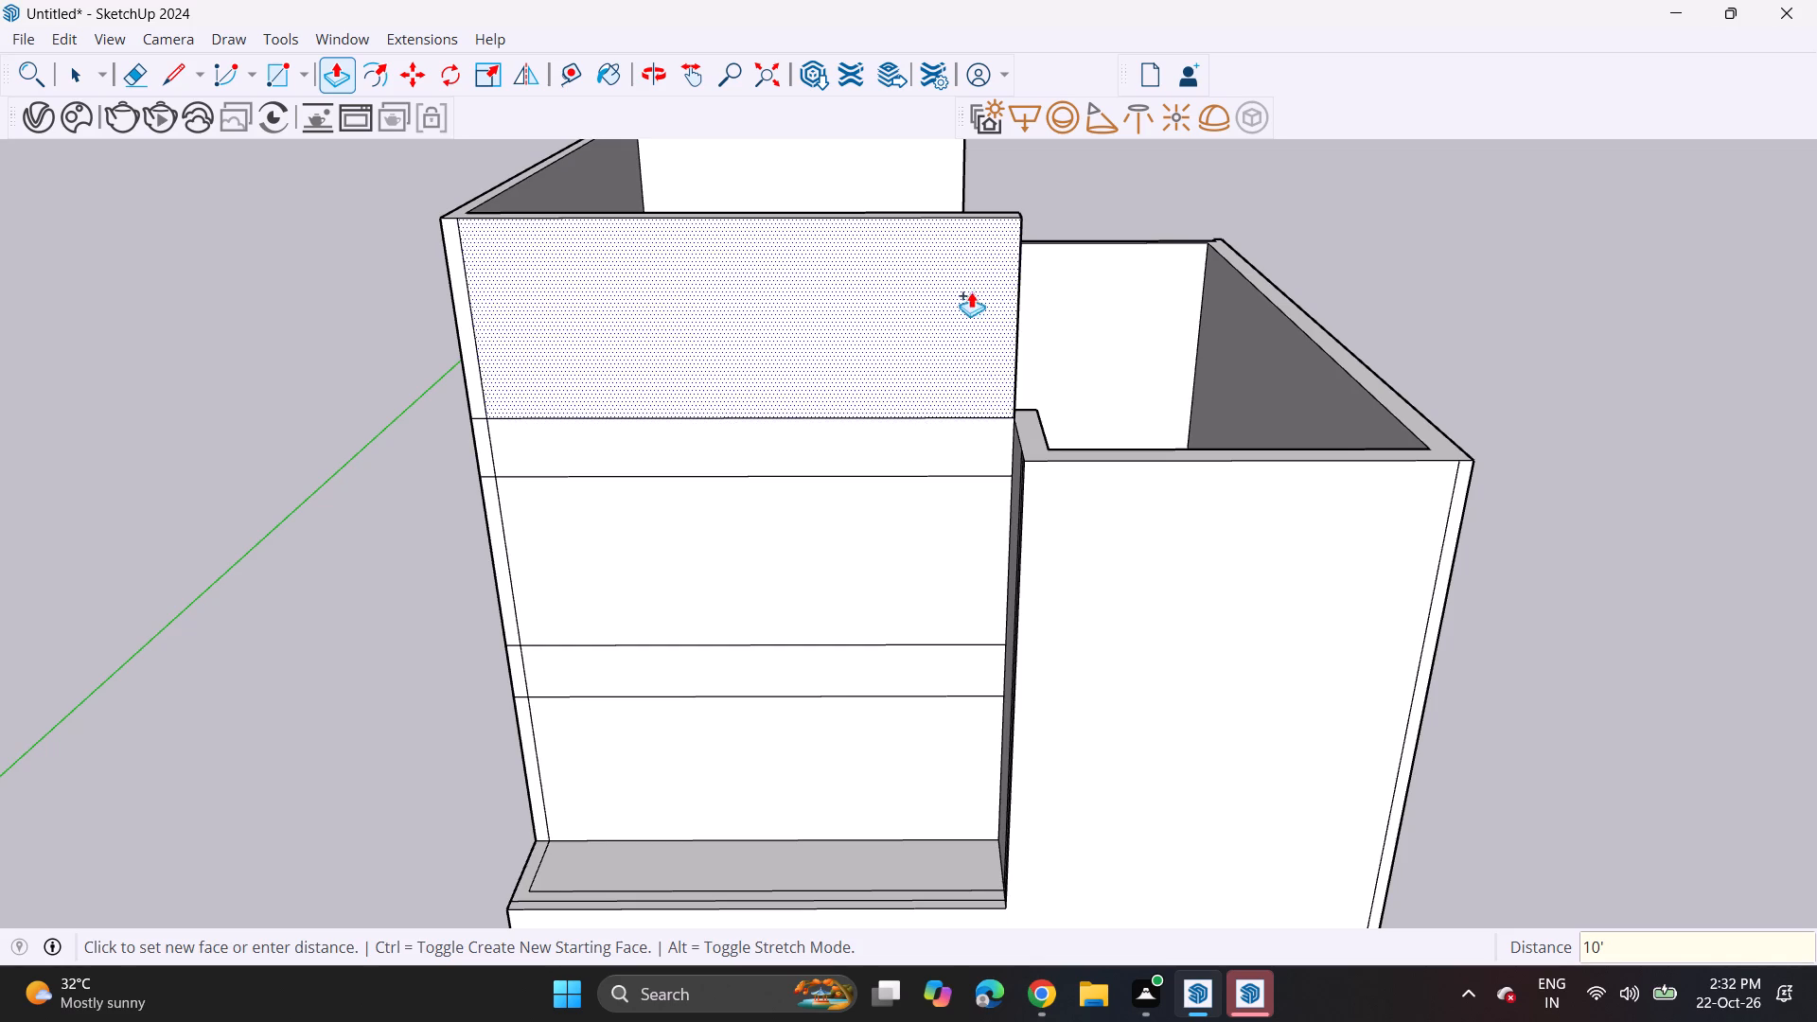
Push/pull the projecting block's wall top up about 10' to match the top of the section behind the balcony.
{"action": "scroll", "coordinate": [973, 304], "scroll_direction": "down", "scroll_amount": 6}
{"action": "middle_click_drag", "start_coordinate": [990, 328], "coordinate": [963, 551], "text": "shift"}
{"action": "middle_click_drag", "start_coordinate": [971, 456], "coordinate": [961, 446]}
{"action": "left_click", "coordinate": [973, 595]}
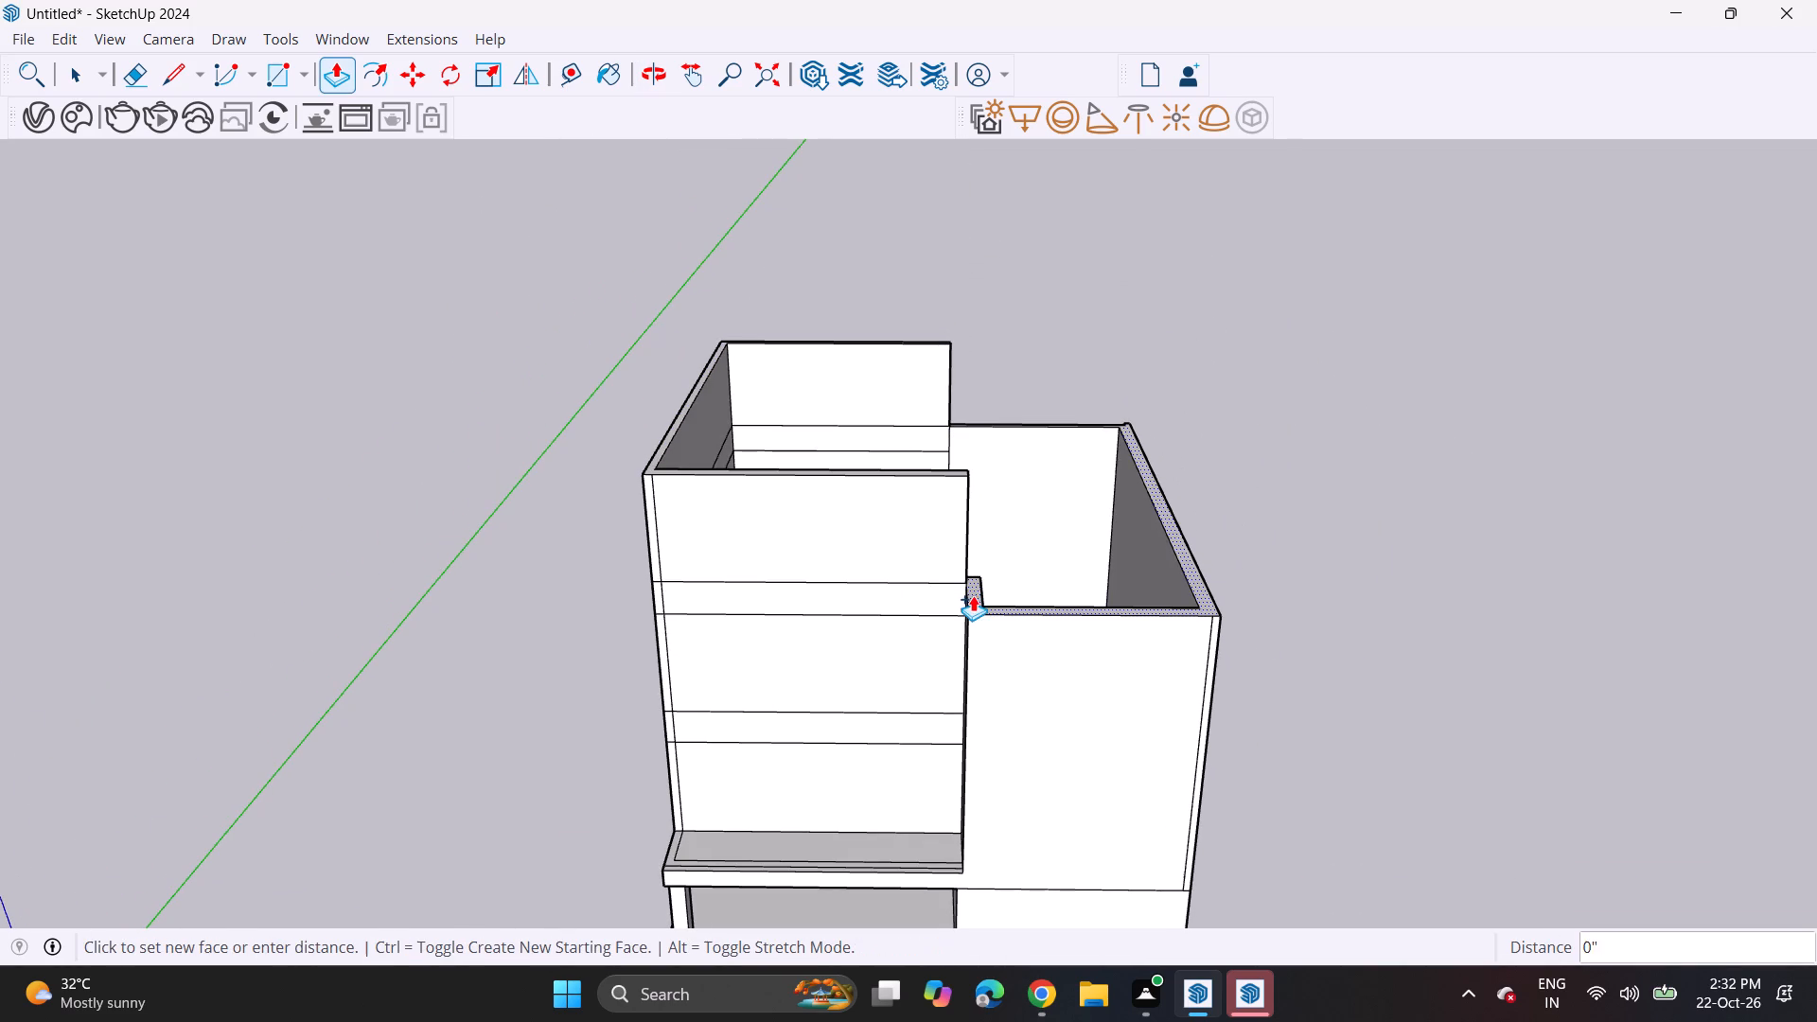
{"action": "left_click", "coordinate": [941, 474]}
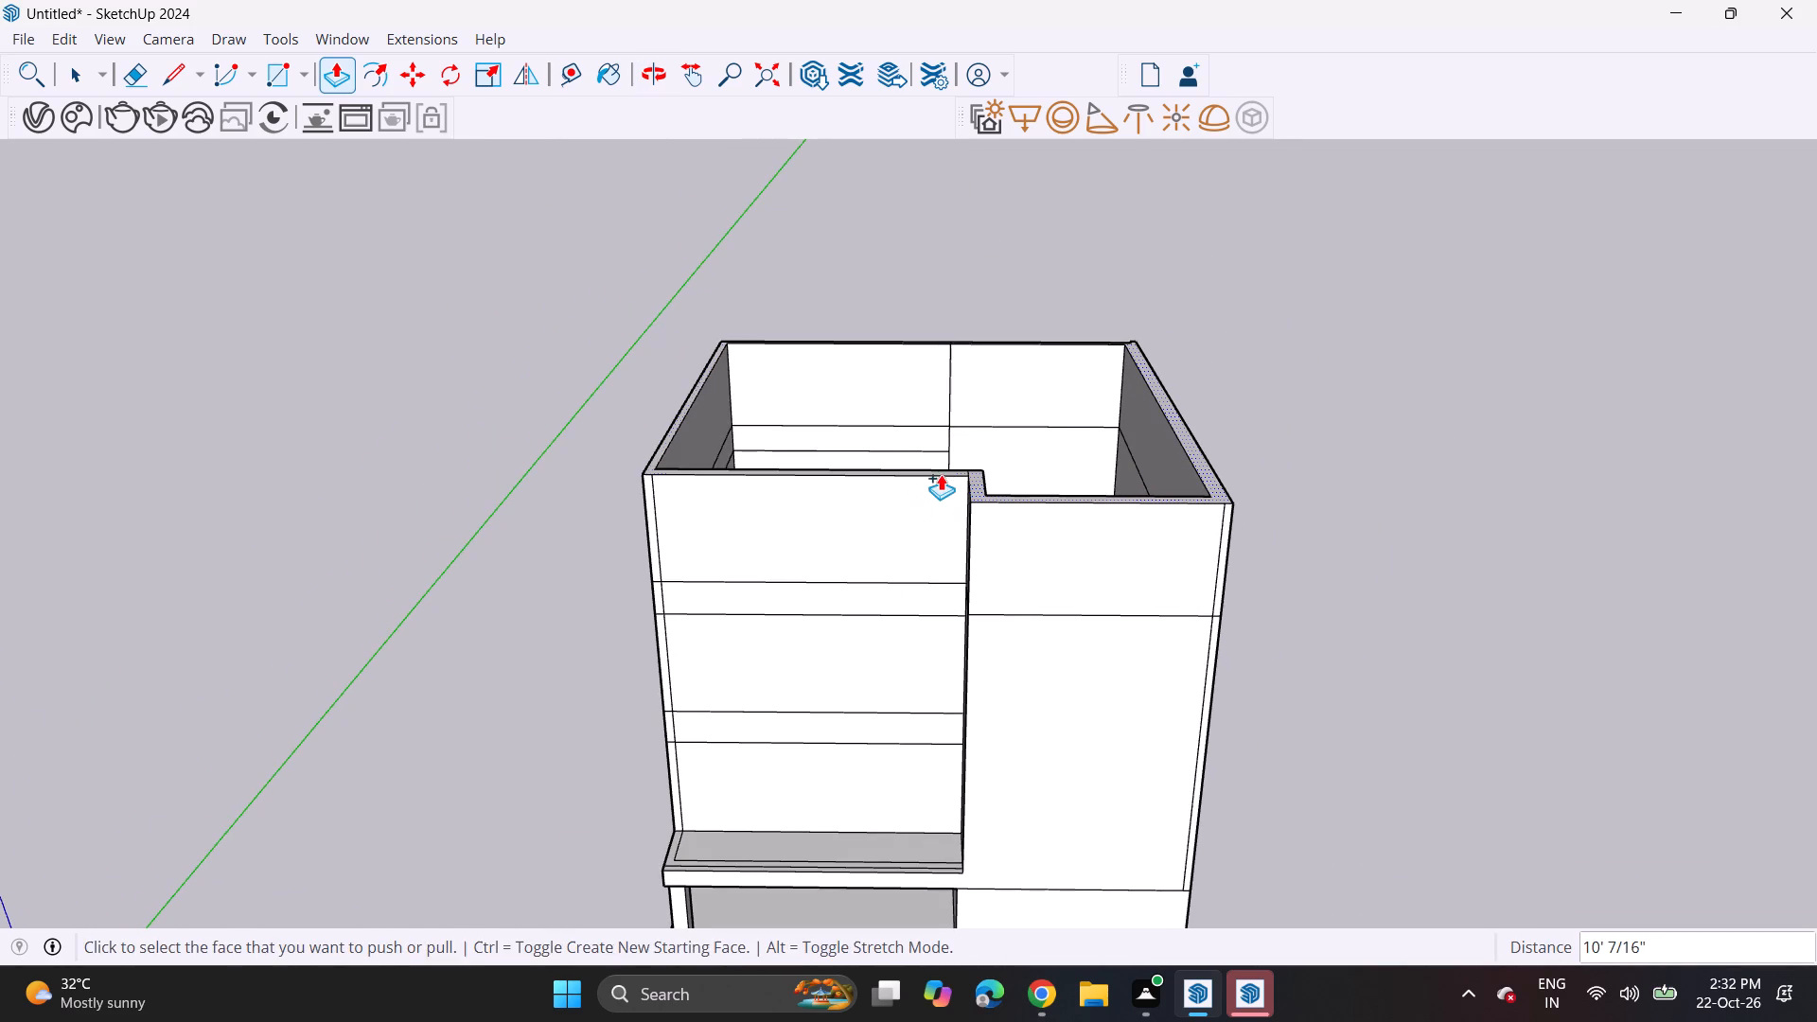
Push/pull a separate parapet band about 3' 7" high on top of the wall section behind the balcony.
{"action": "middle_click_drag", "start_coordinate": [937, 423], "coordinate": [937, 399]}
{"action": "scroll", "coordinate": [914, 435], "scroll_direction": "up", "scroll_amount": 4}
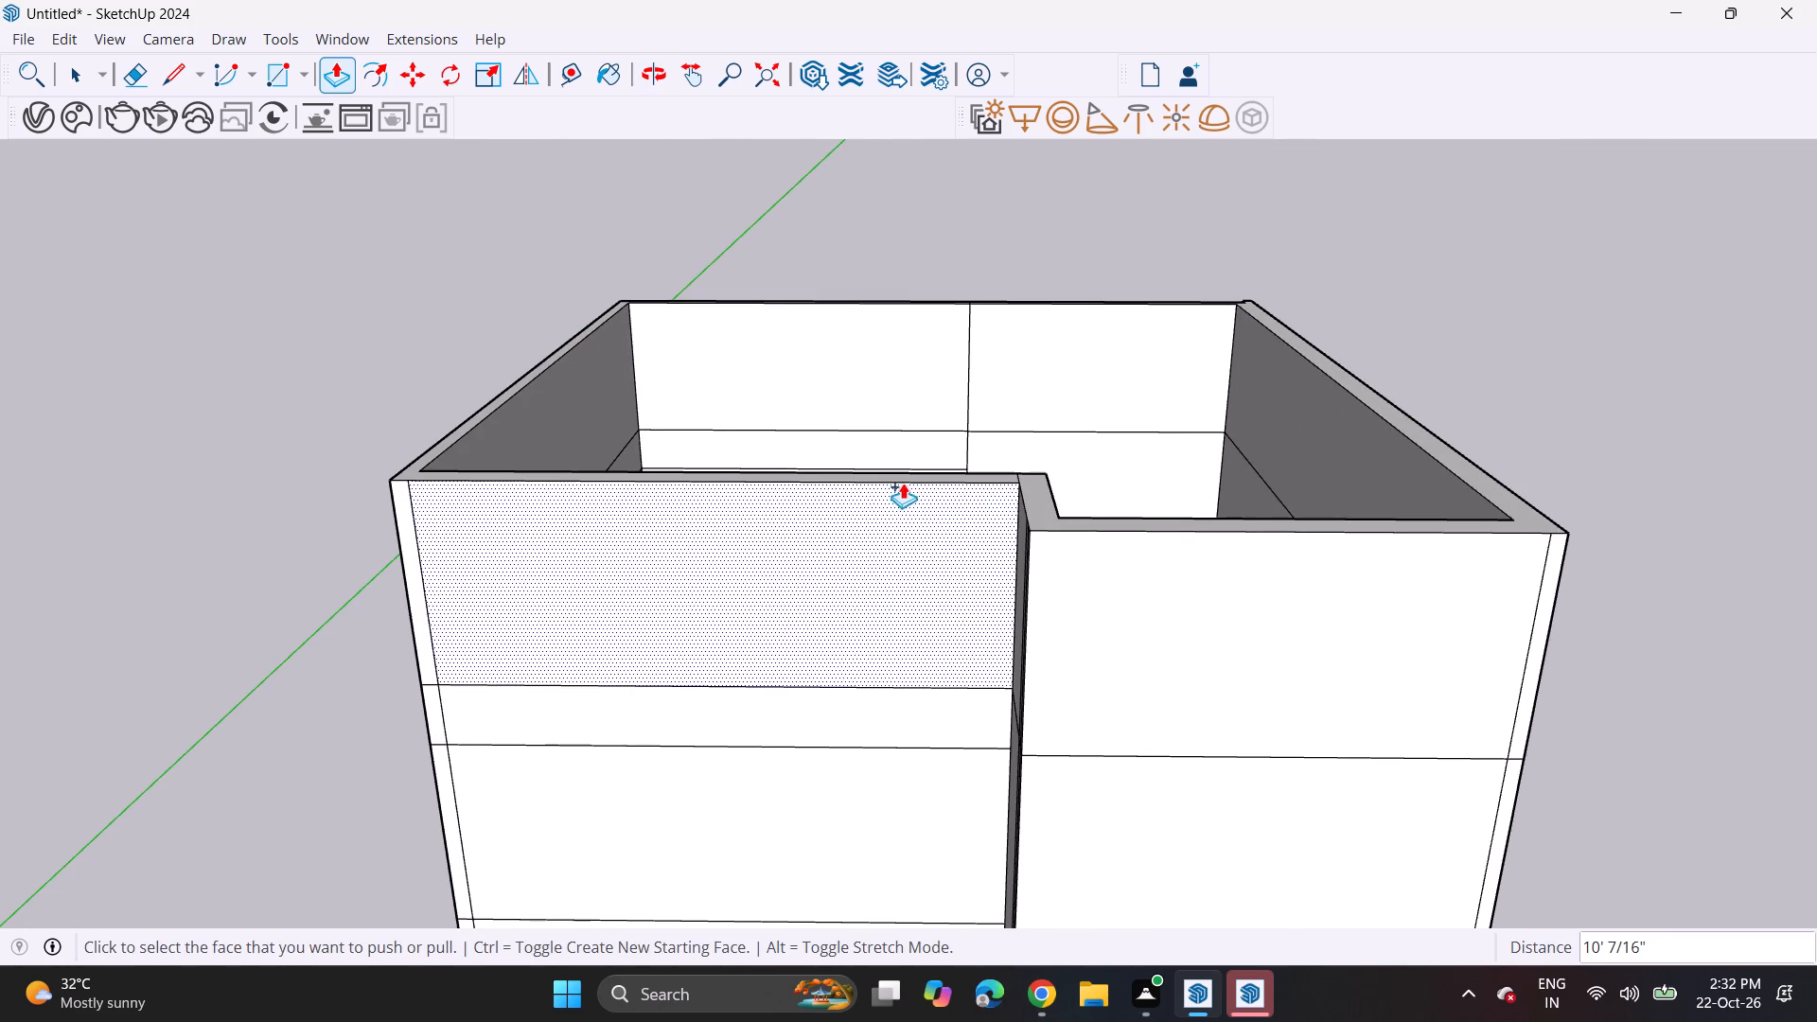
{"action": "left_click", "coordinate": [905, 477]}
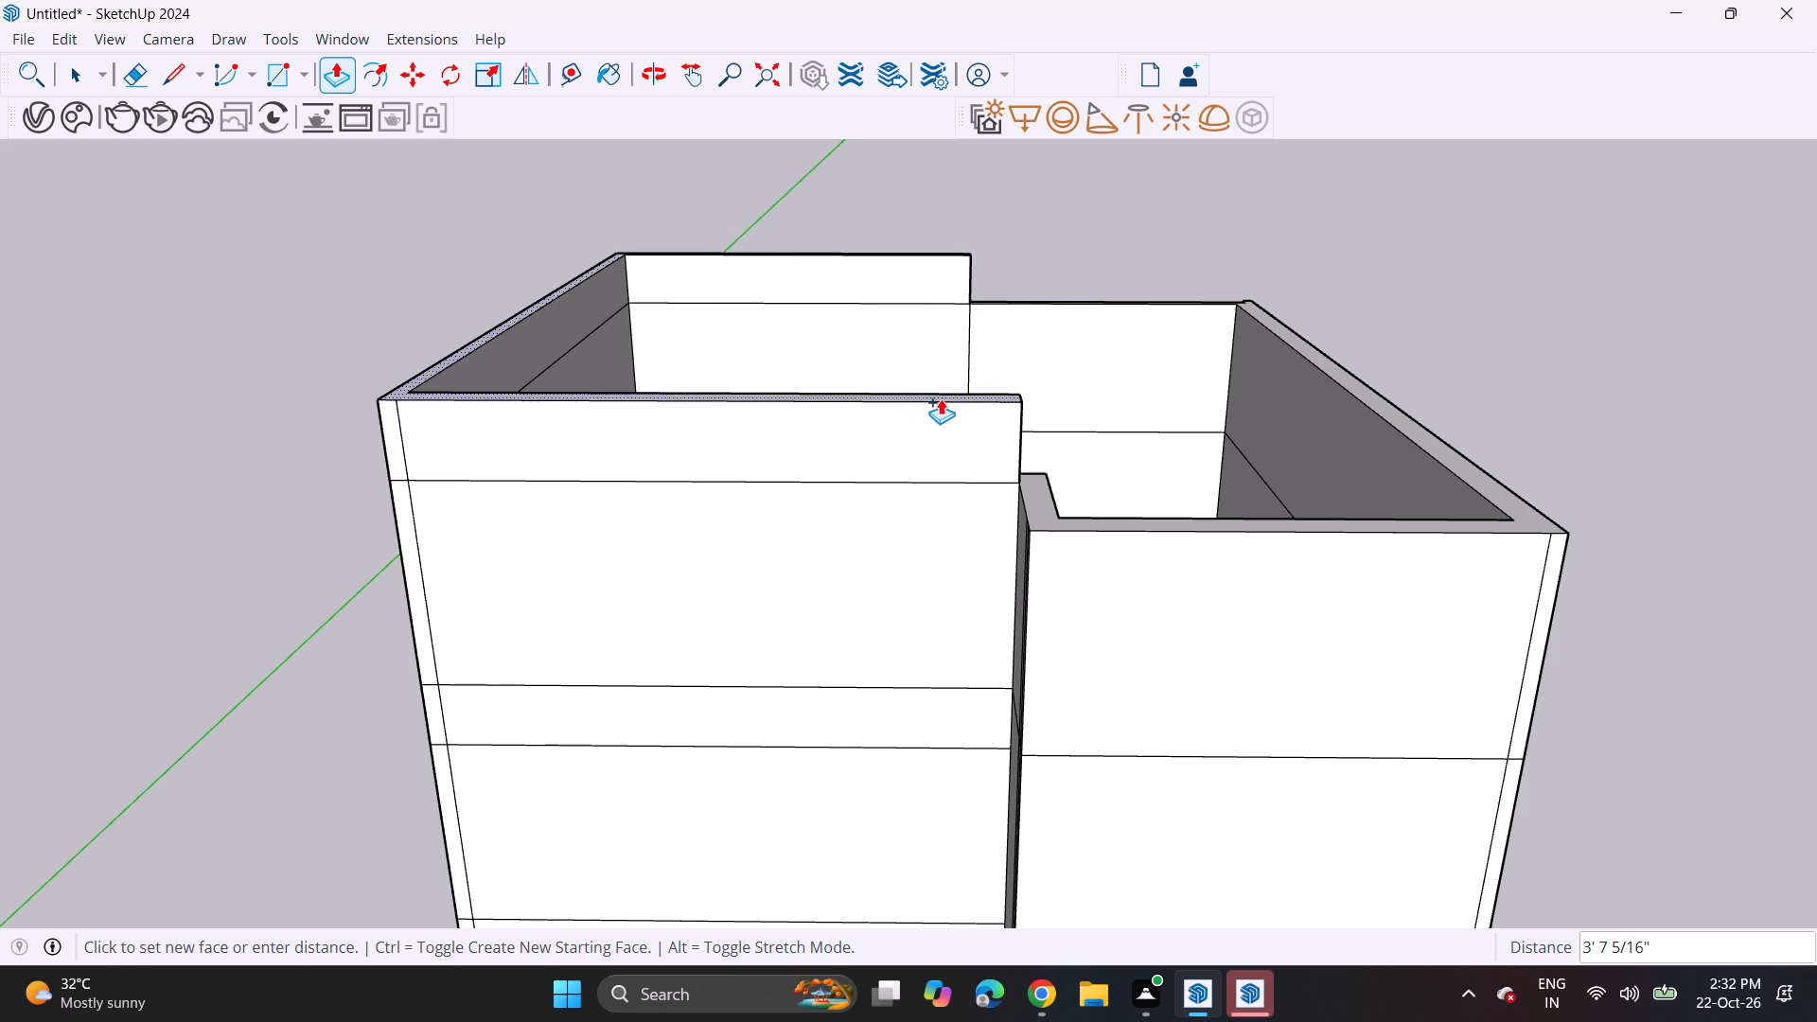
{"action": "left_click", "coordinate": [941, 398]}
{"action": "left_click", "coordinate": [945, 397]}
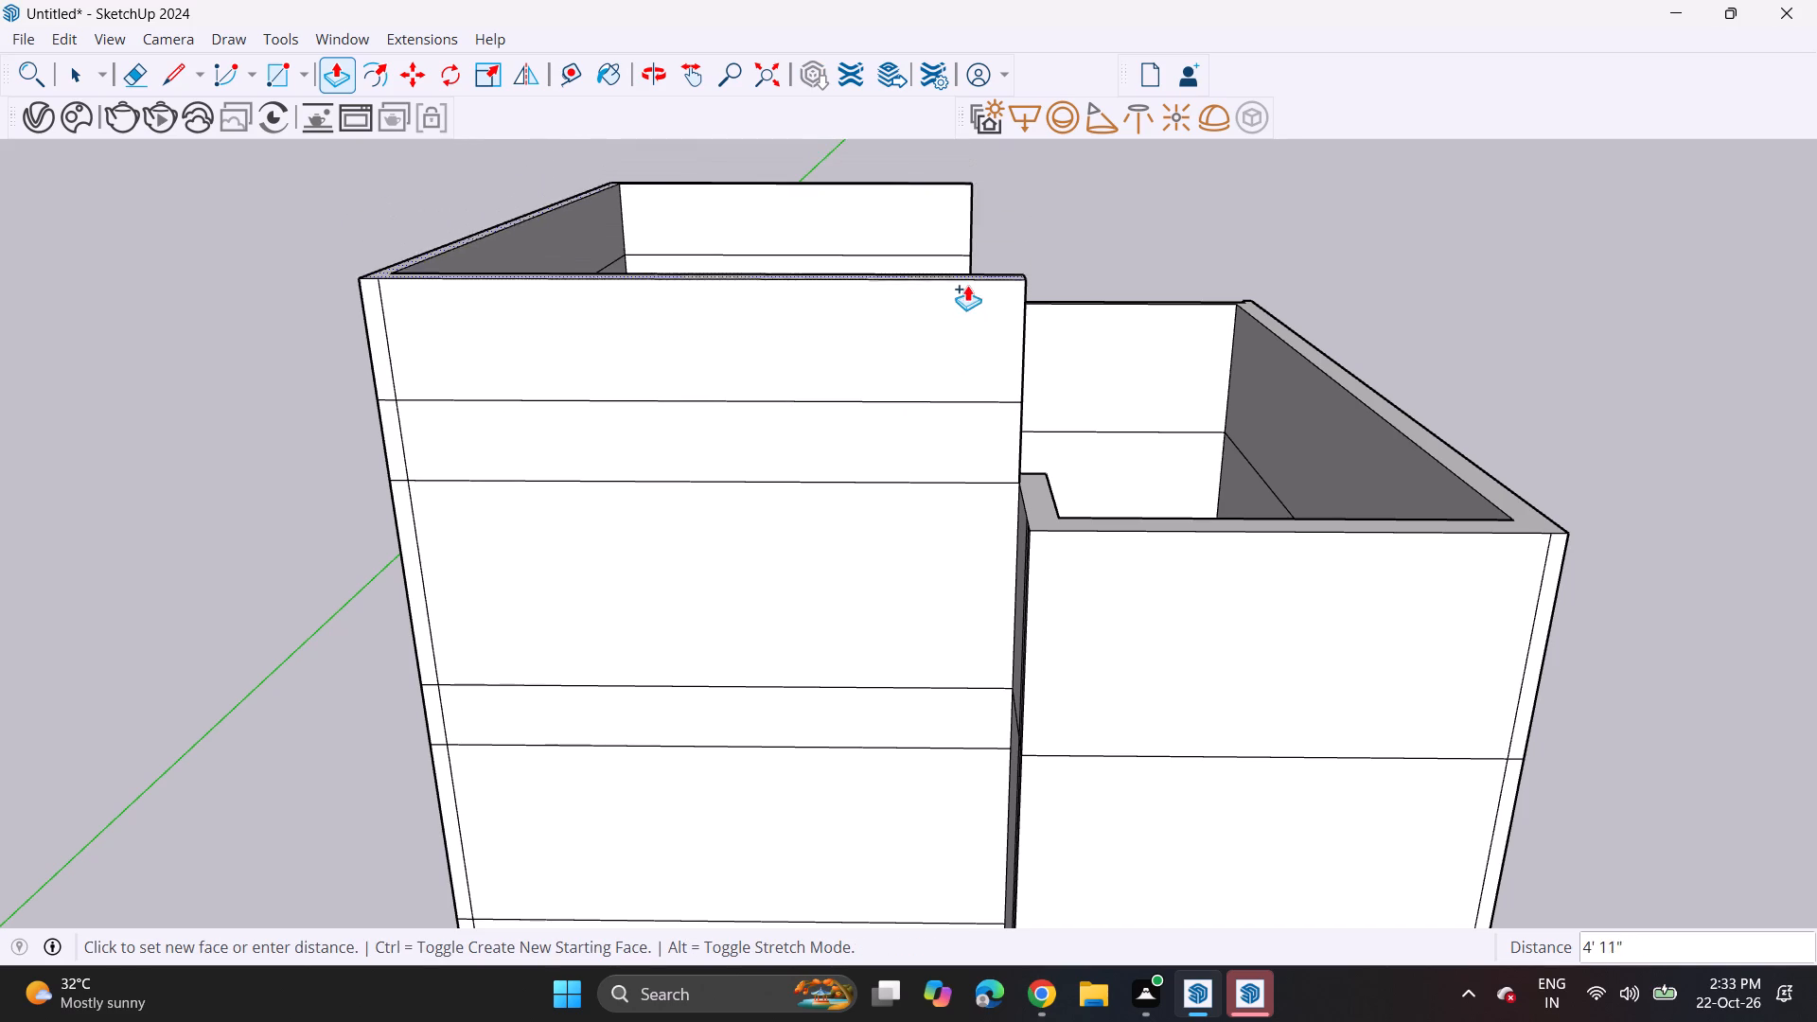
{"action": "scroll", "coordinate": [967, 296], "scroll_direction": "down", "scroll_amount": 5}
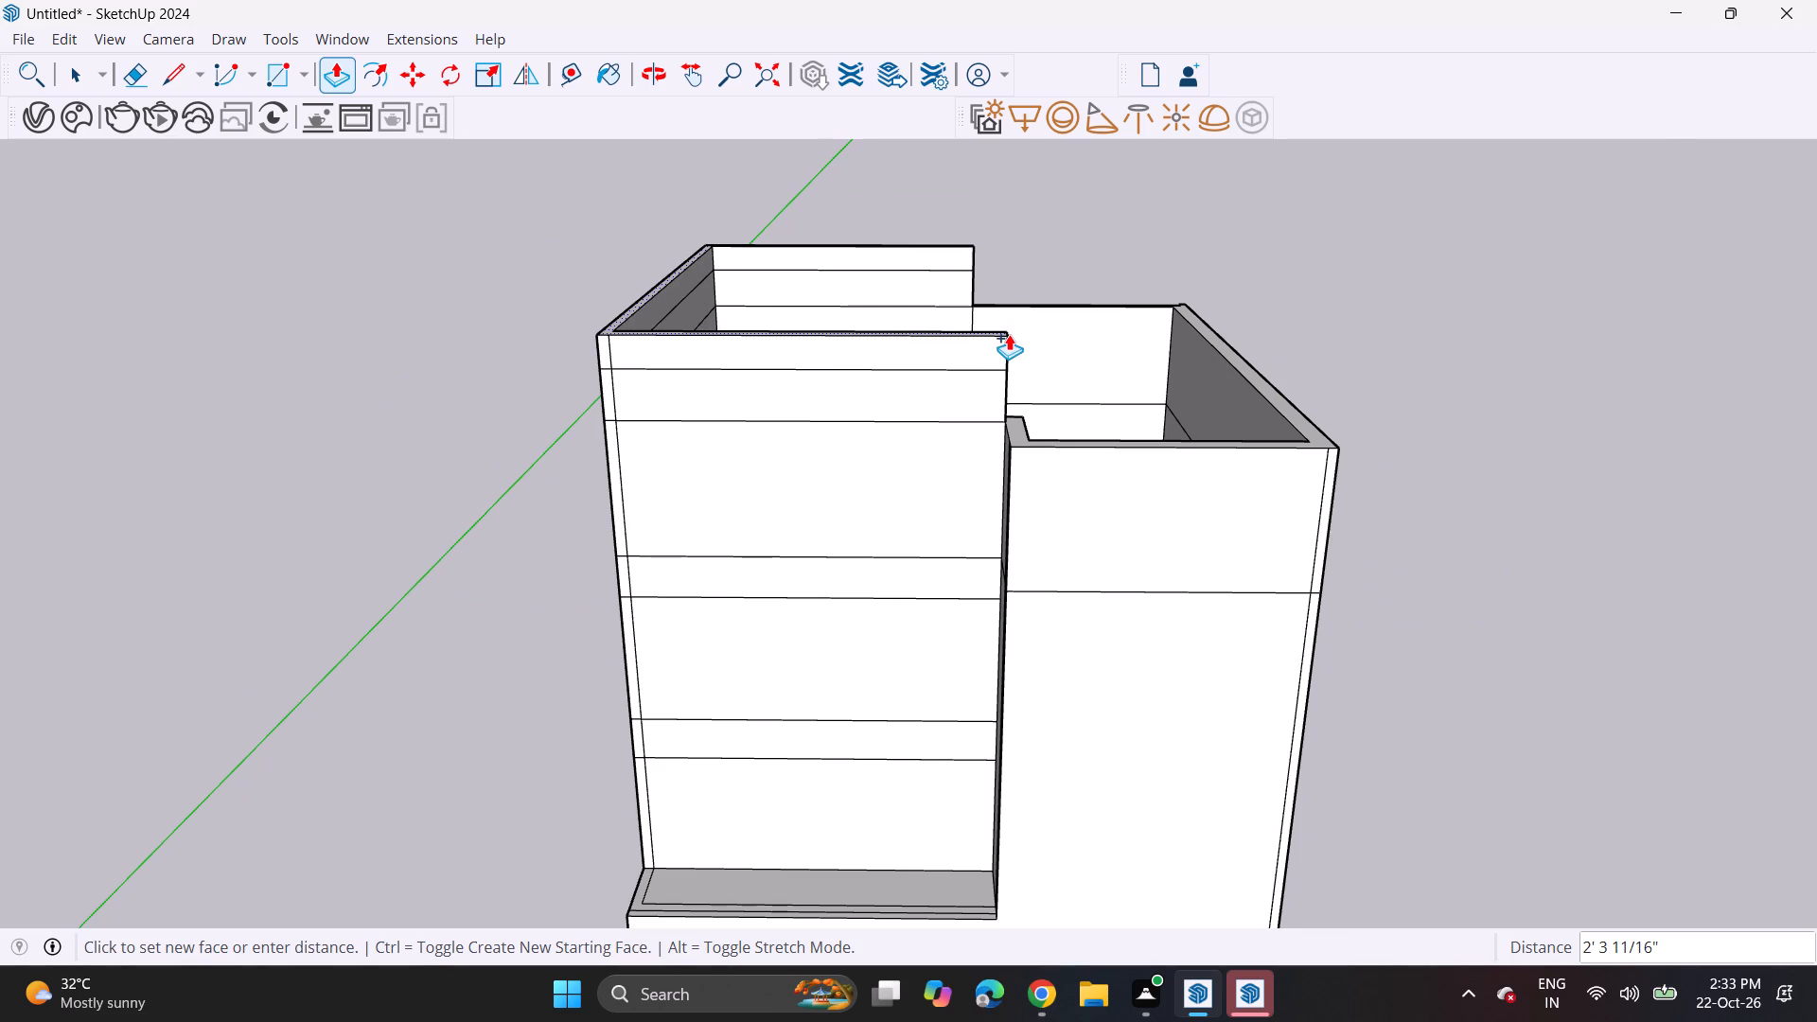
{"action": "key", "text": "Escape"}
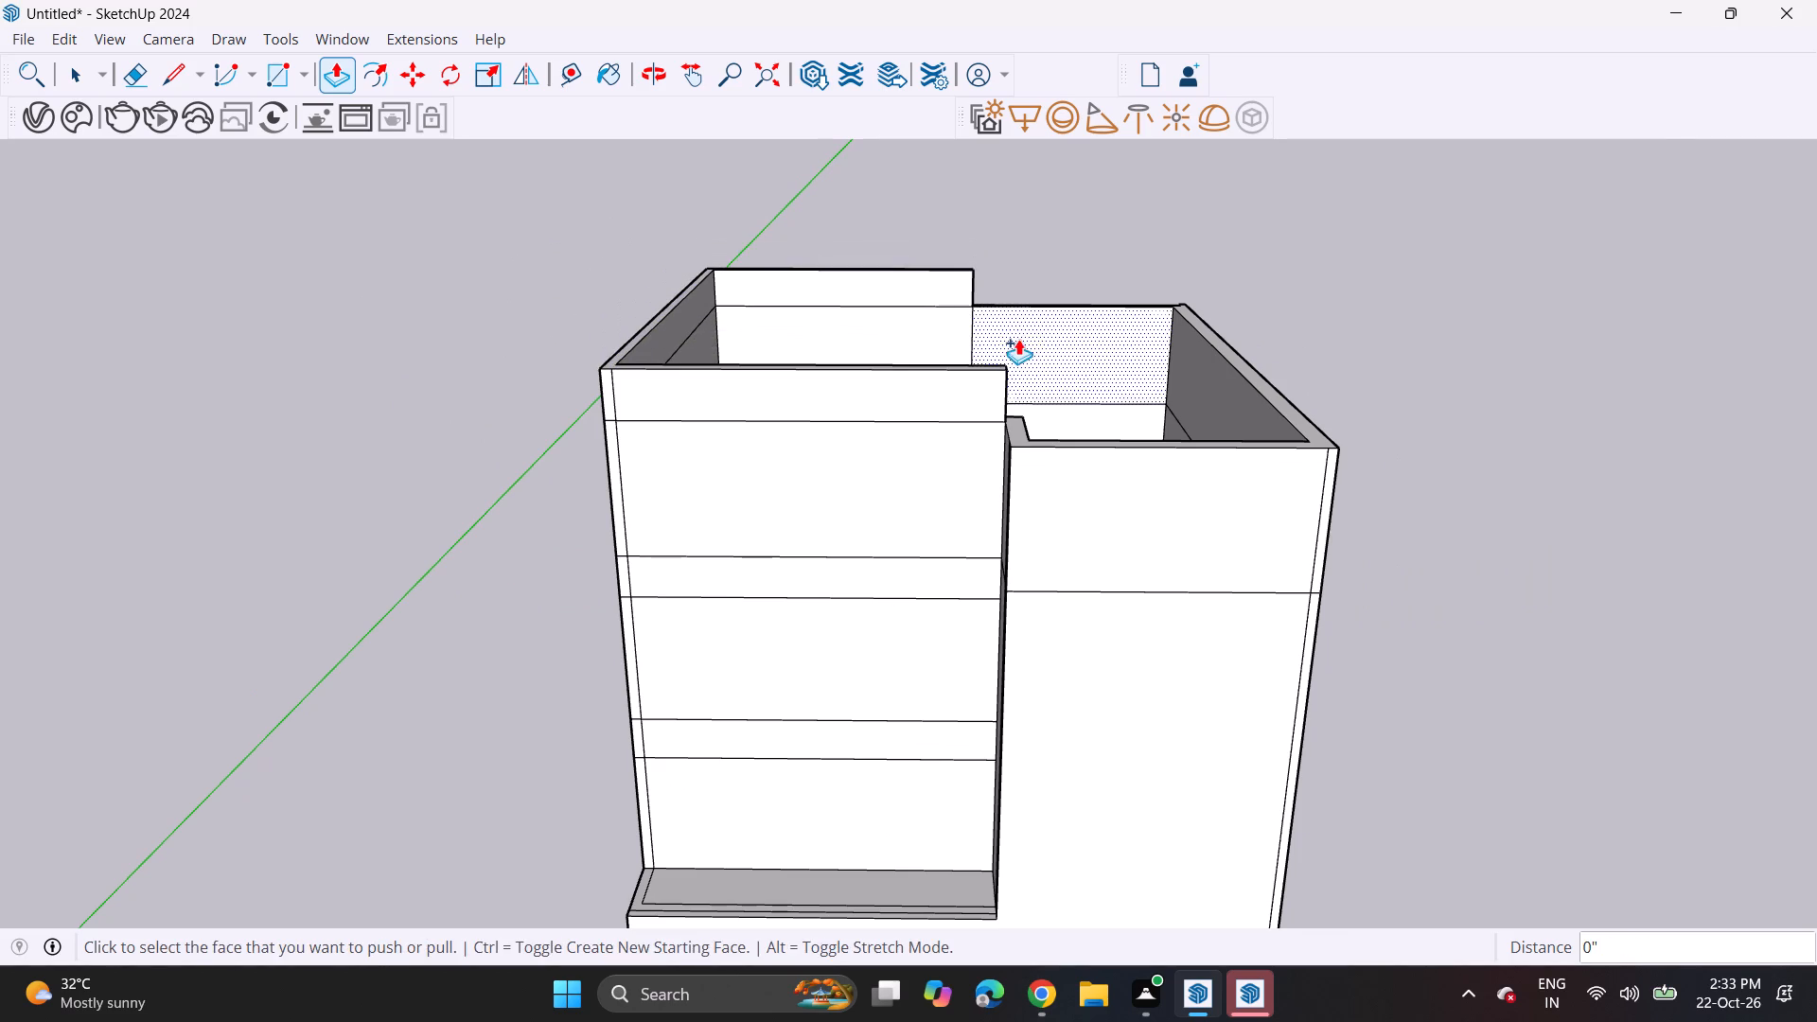
Push/pull the projecting block's wall top up about 3' 7" to match the parapet of the section behind the balcony.
{"action": "middle_click_drag", "start_coordinate": [1020, 339], "coordinate": [1027, 387]}
{"action": "scroll", "coordinate": [1014, 437], "scroll_direction": "up", "scroll_amount": 4}
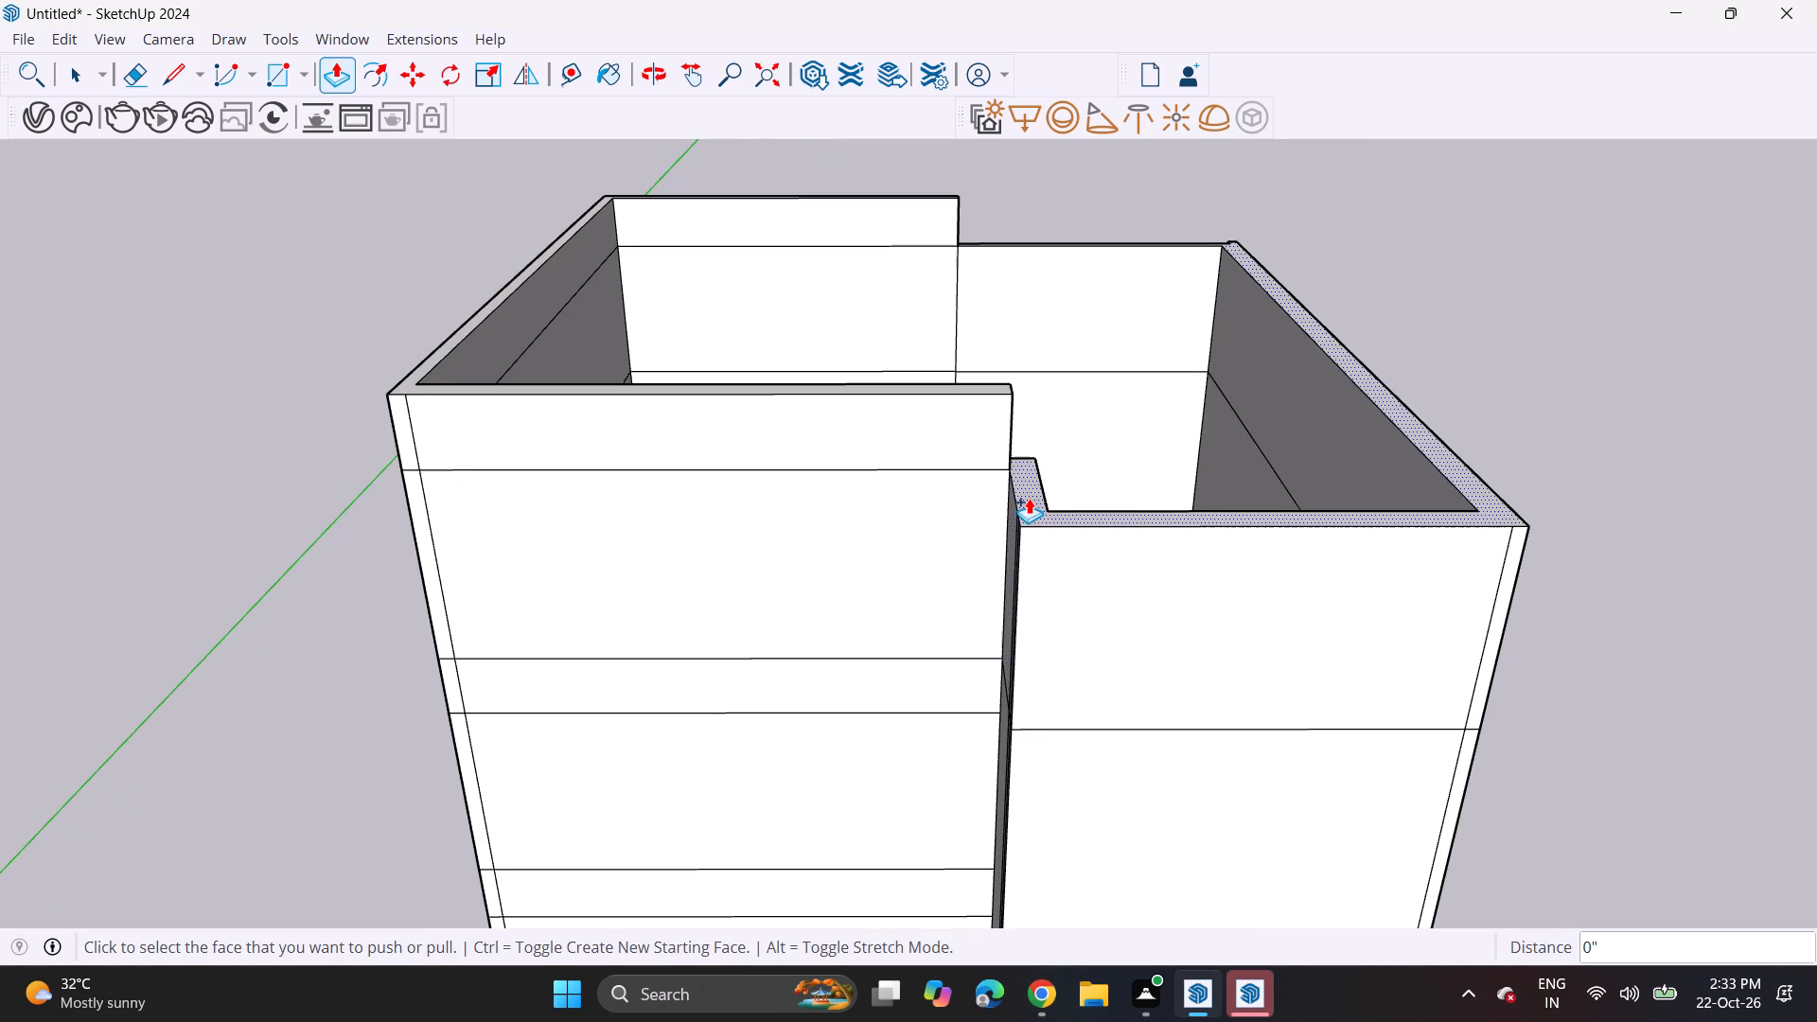
{"action": "left_click", "coordinate": [1029, 498]}
{"action": "left_click", "coordinate": [985, 392]}
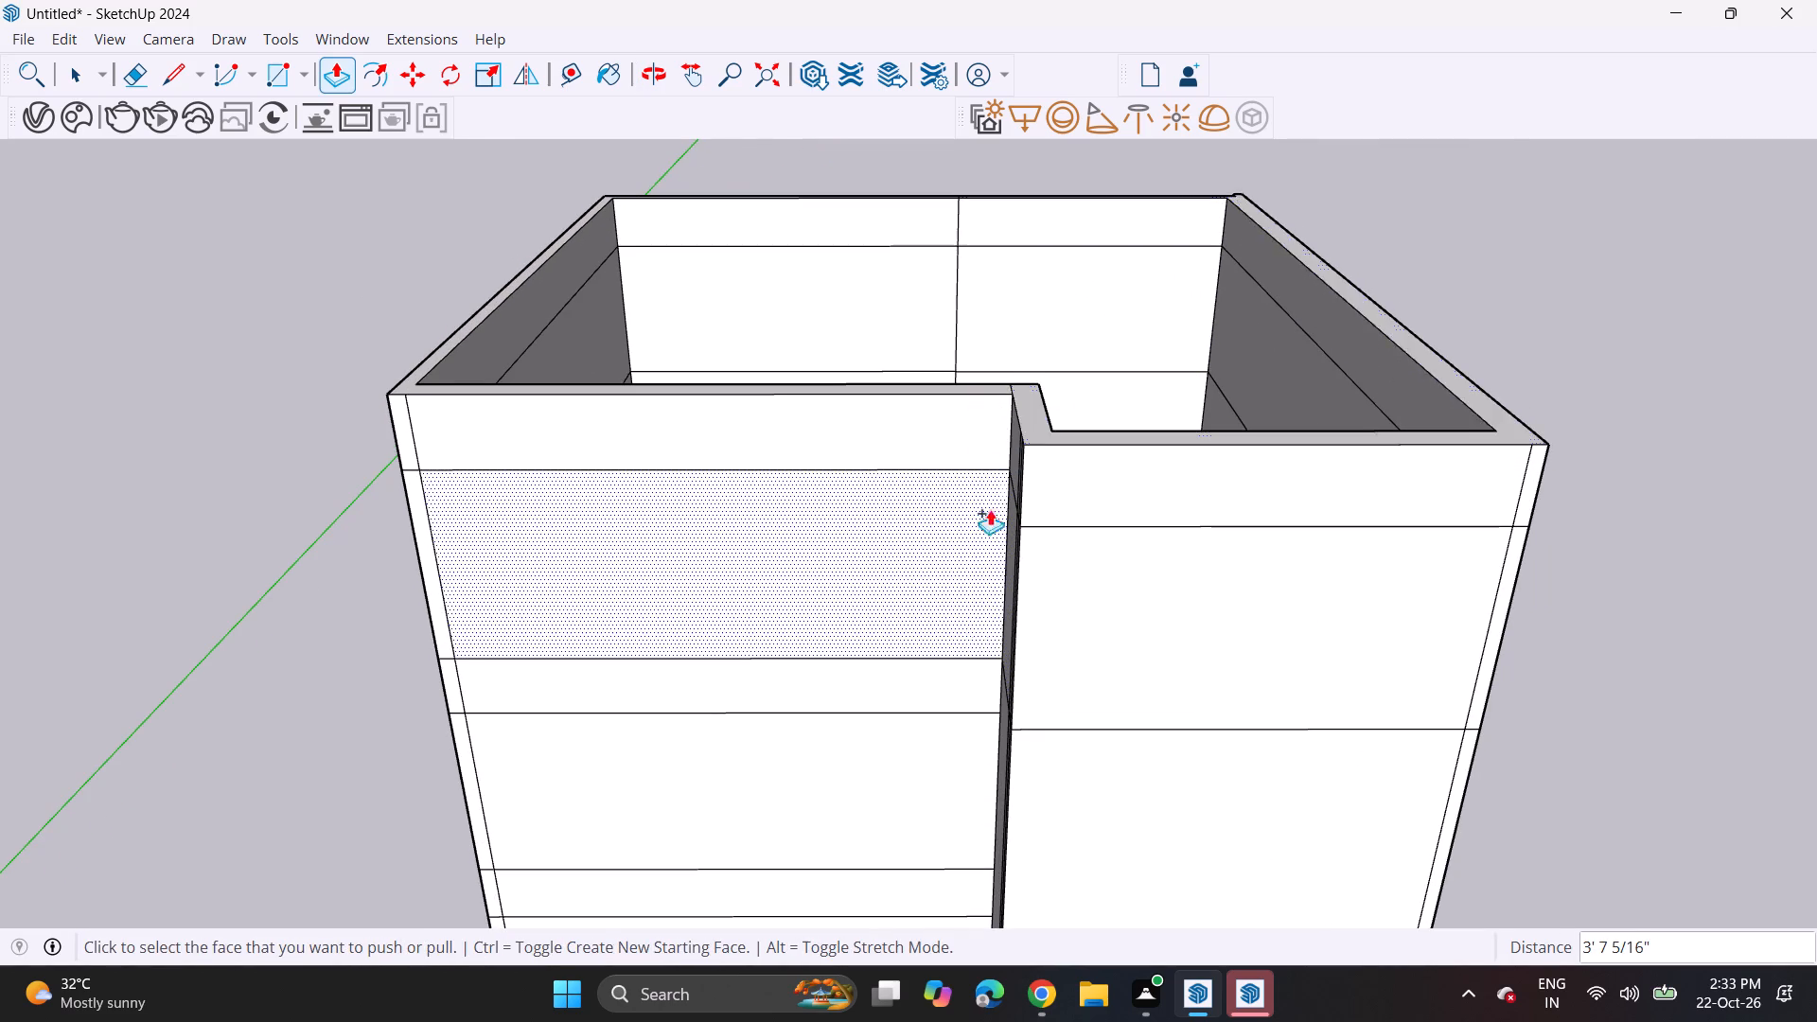
Draw a window rectangle about 14' 9" by 8' 4" on the lowest upper-storey wall, rising from the balcony floor.
{"action": "scroll", "coordinate": [964, 631], "scroll_direction": "down", "scroll_amount": 7}
{"action": "middle_click_drag", "start_coordinate": [961, 743], "coordinate": [988, 508]}
{"action": "scroll", "coordinate": [988, 508], "scroll_direction": "up", "scroll_amount": 1}
{"action": "scroll", "coordinate": [967, 507], "scroll_direction": "down", "scroll_amount": 7}
{"action": "middle_click_drag", "start_coordinate": [934, 574], "coordinate": [932, 434], "text": "shift"}
{"action": "scroll", "coordinate": [897, 465], "scroll_direction": "up", "scroll_amount": 3}
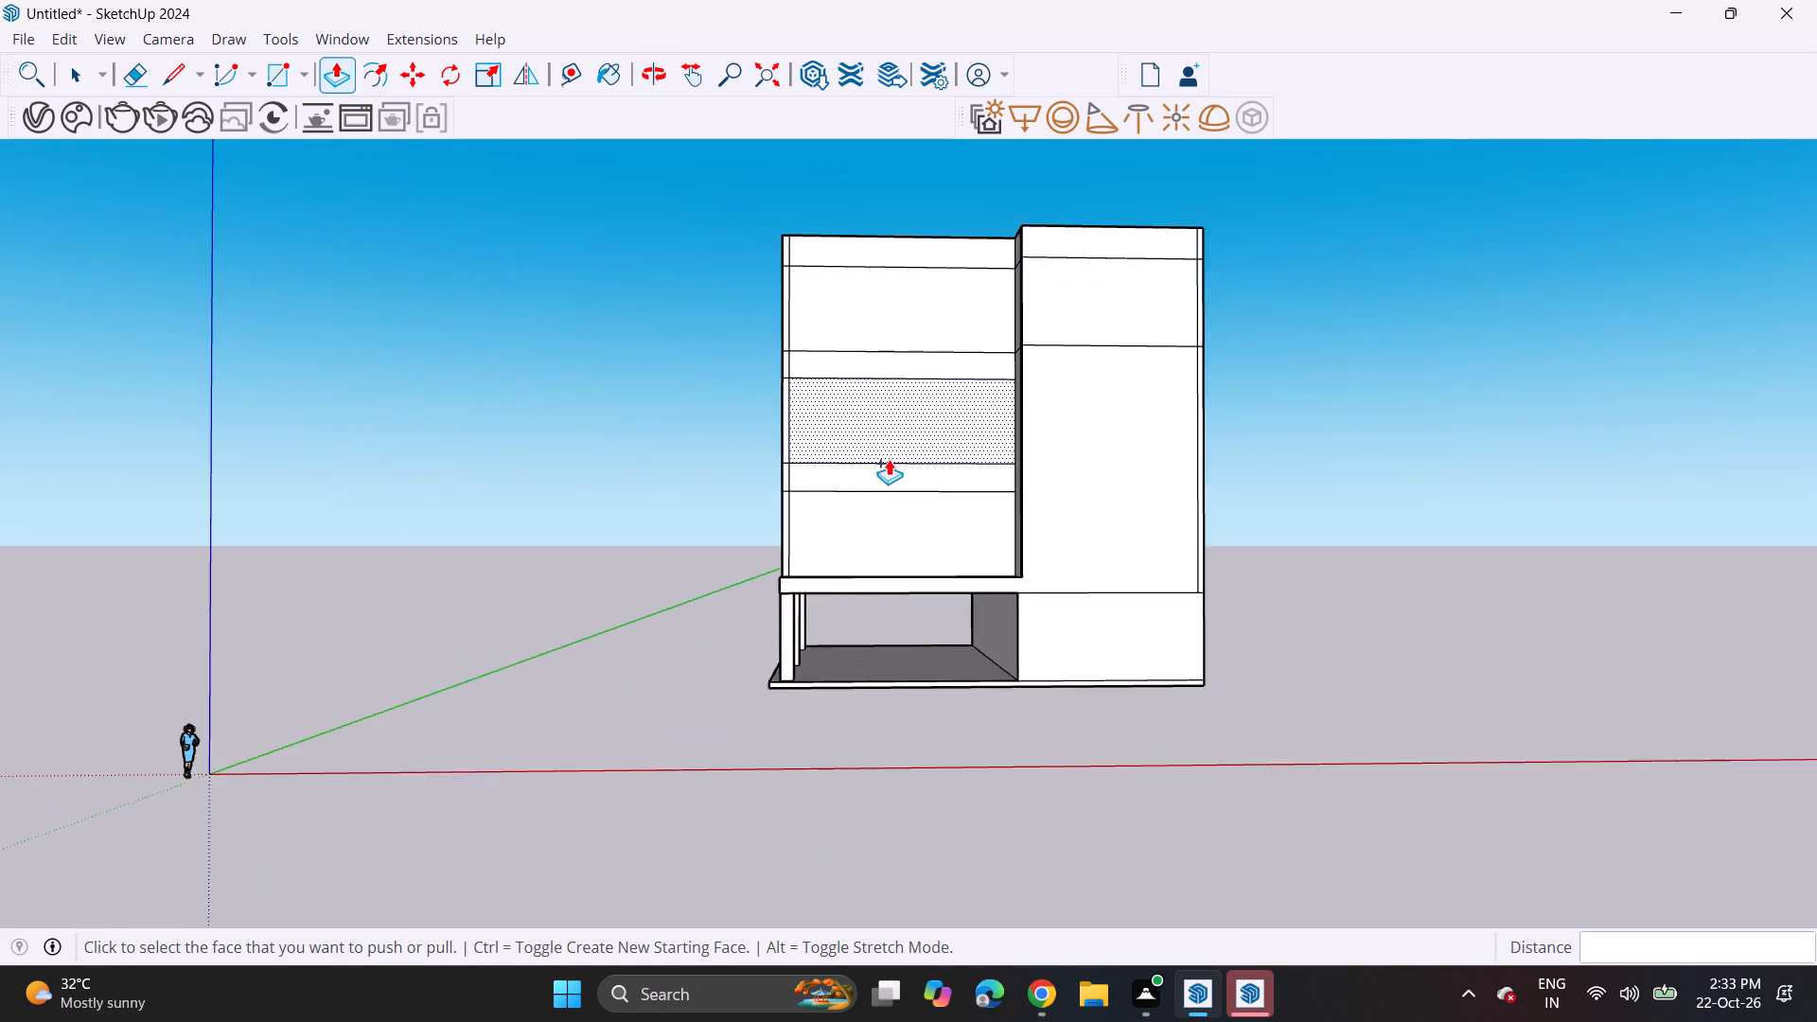
{"action": "scroll", "coordinate": [889, 459], "scroll_direction": "up", "scroll_amount": 7}
{"action": "middle_click_drag", "start_coordinate": [866, 481], "coordinate": [716, 446], "text": "shift"}
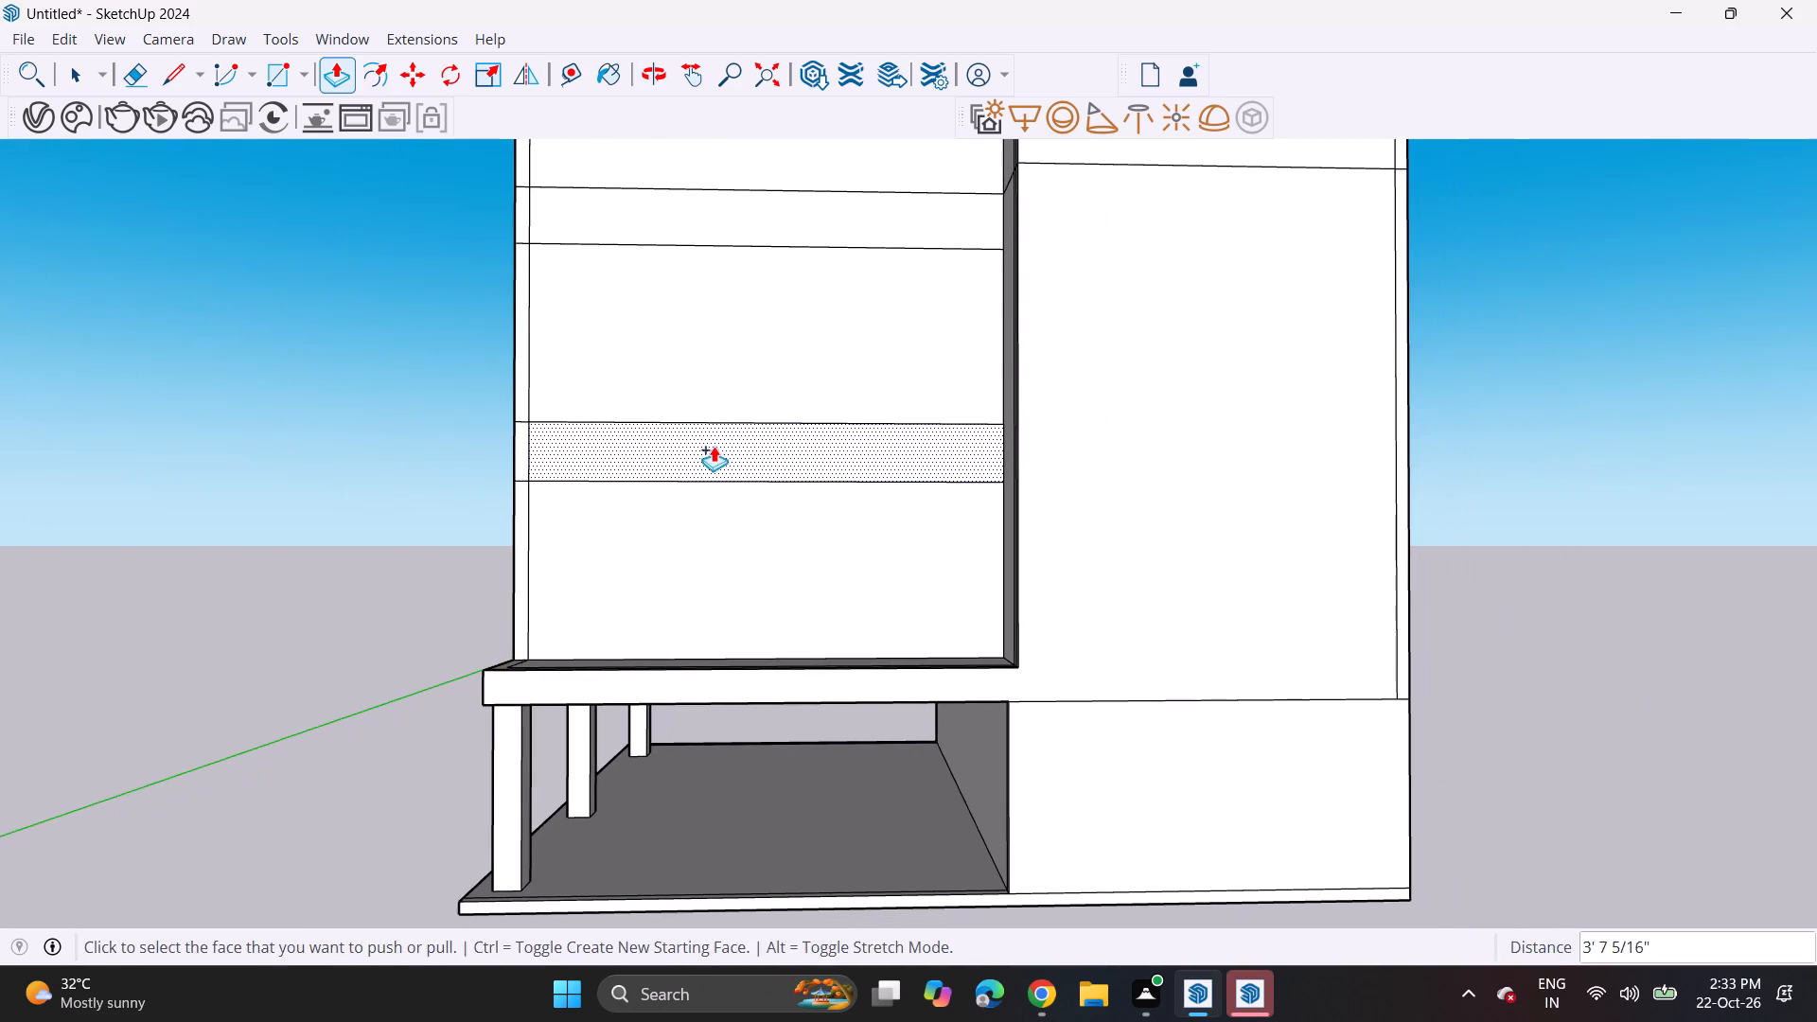
{"action": "middle_click_drag", "start_coordinate": [714, 450], "coordinate": [736, 486]}
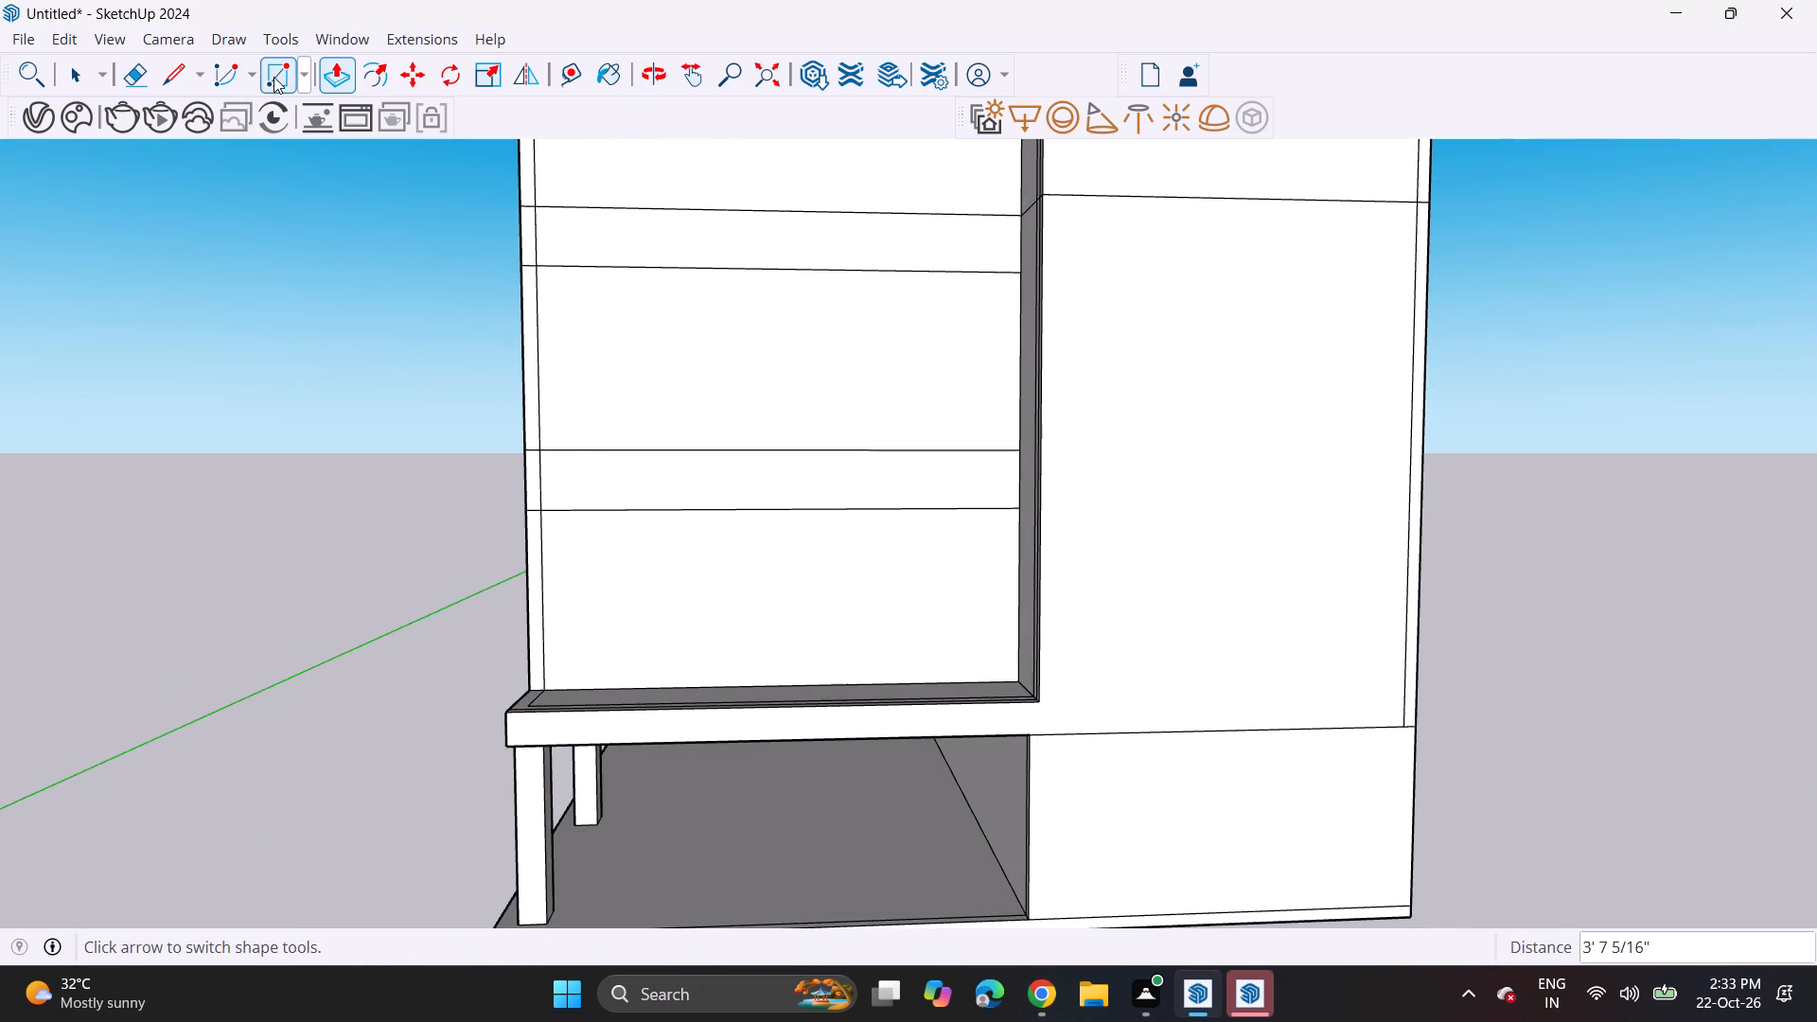
{"action": "left_click", "coordinate": [273, 77]}
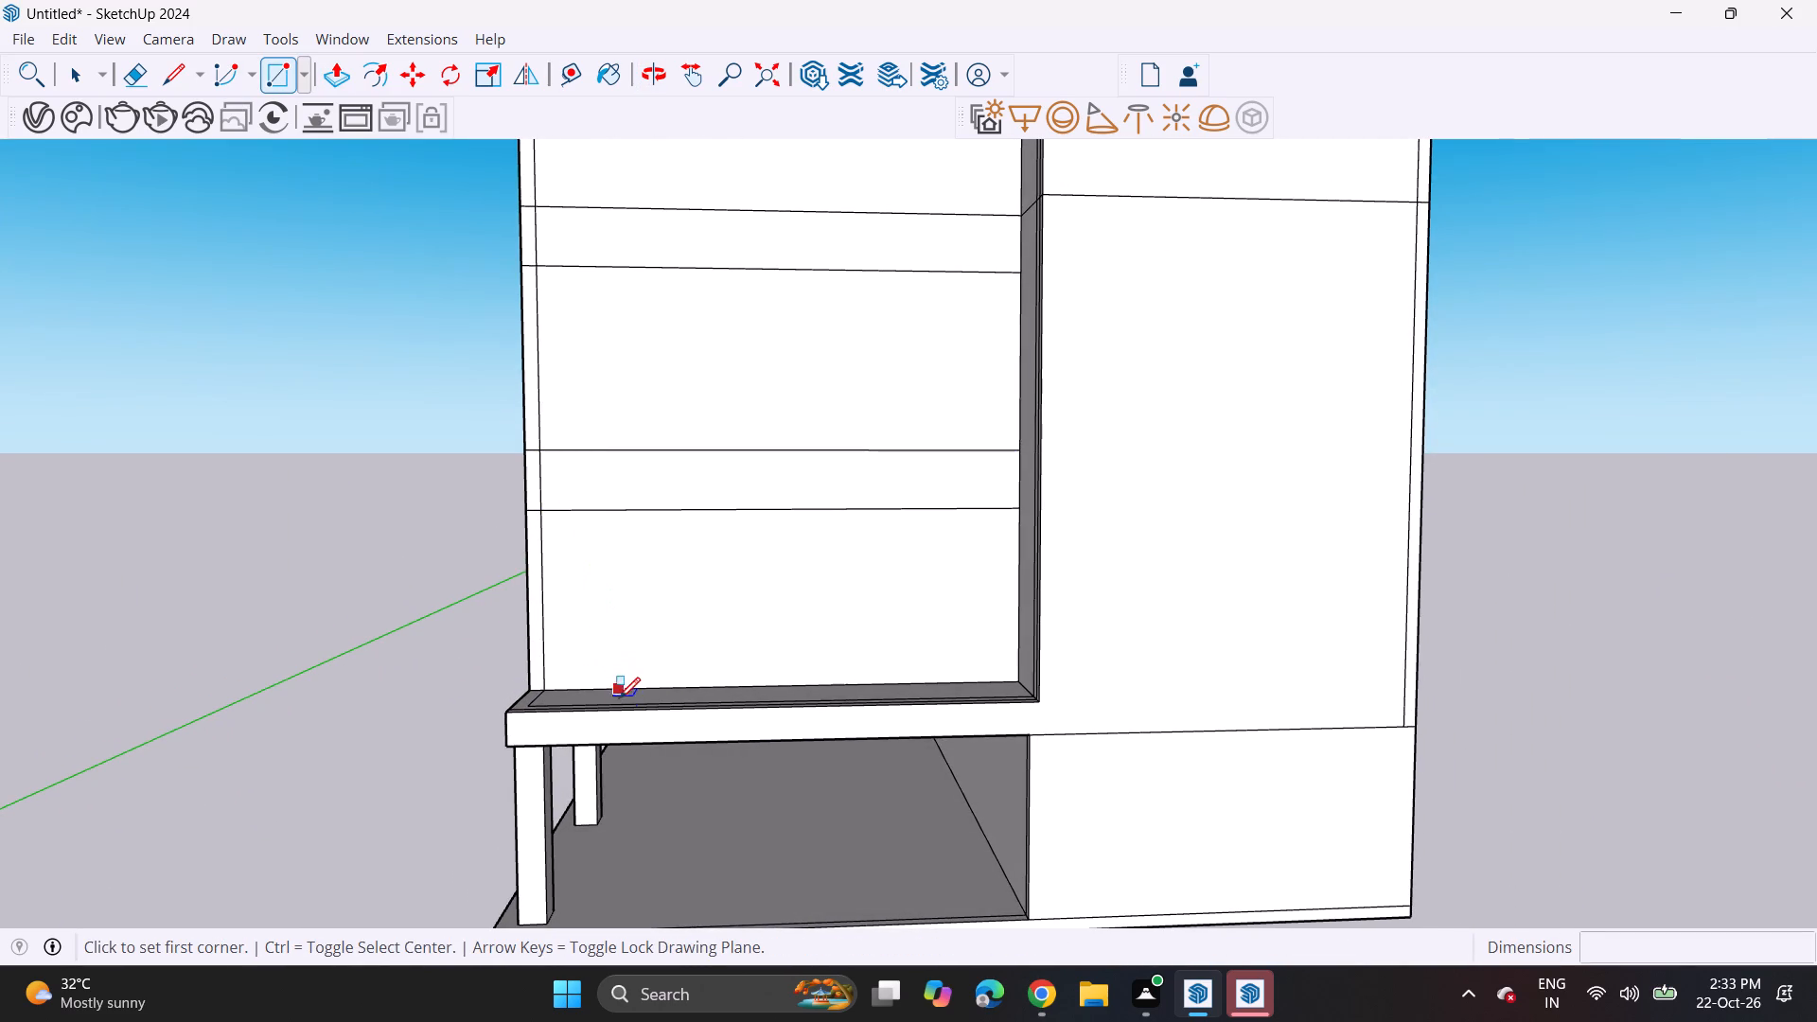
{"action": "left_click", "coordinate": [612, 695]}
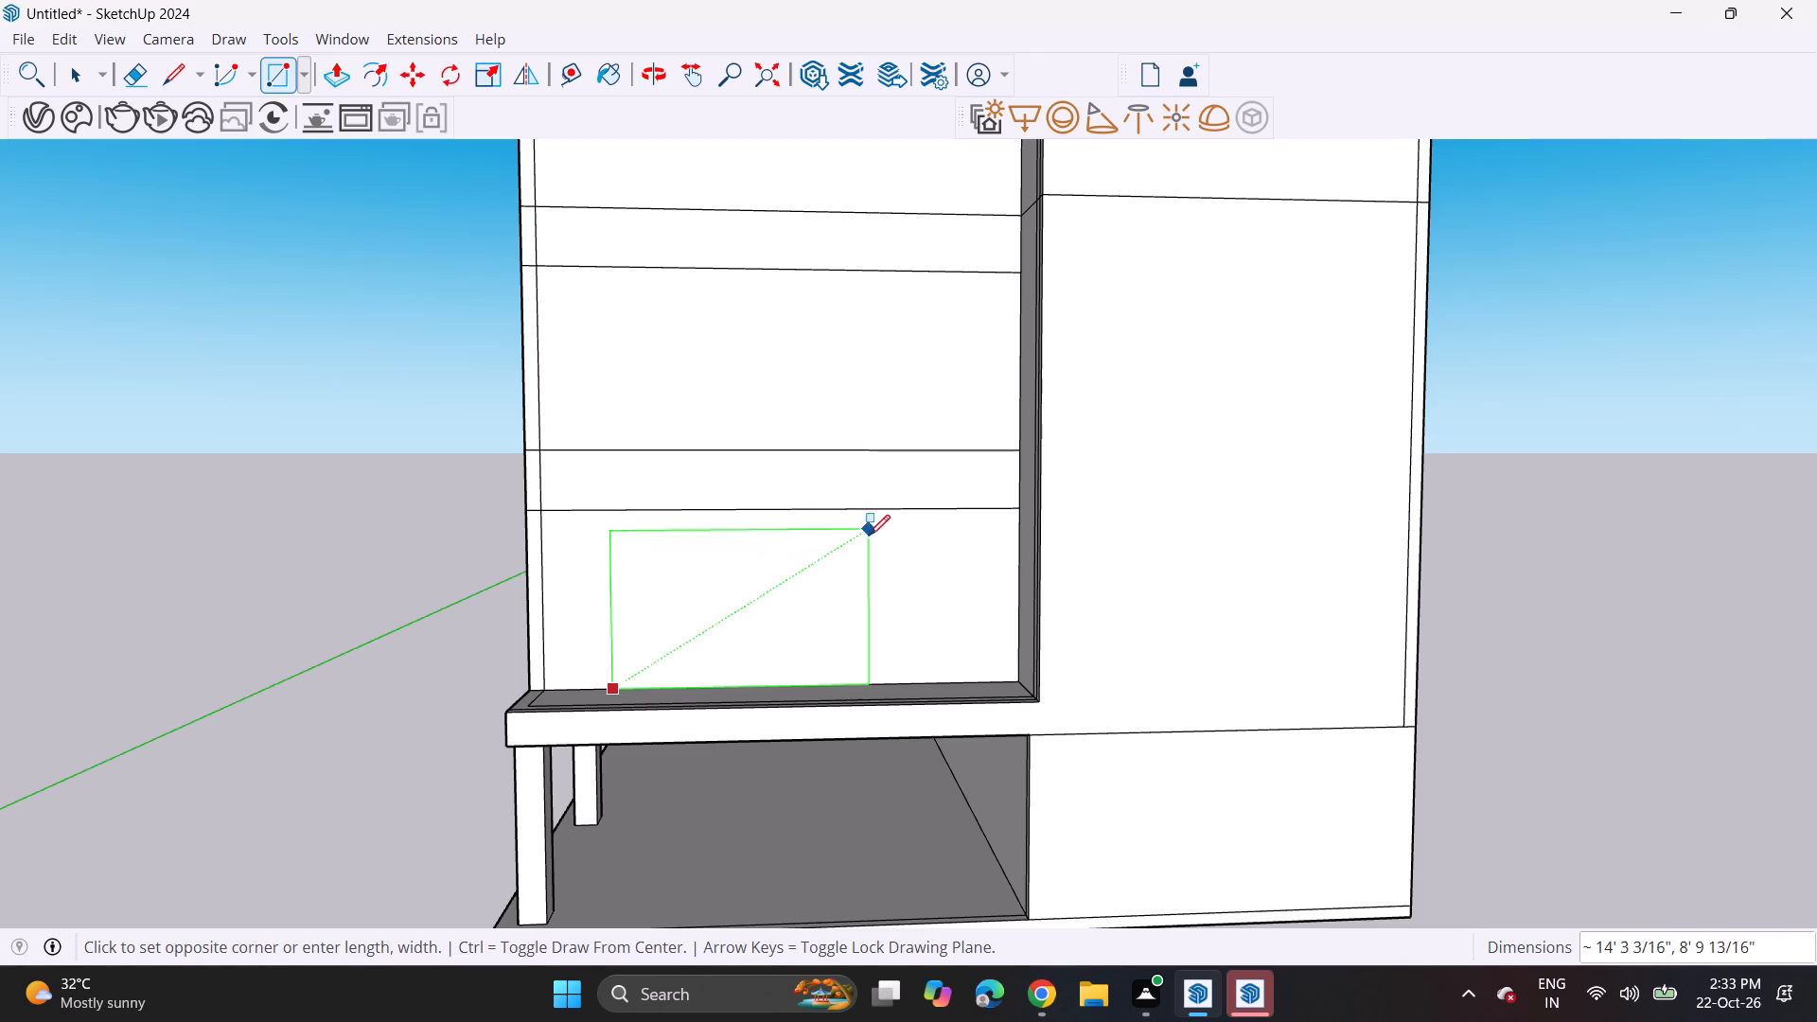
{"action": "left_click", "coordinate": [875, 539]}
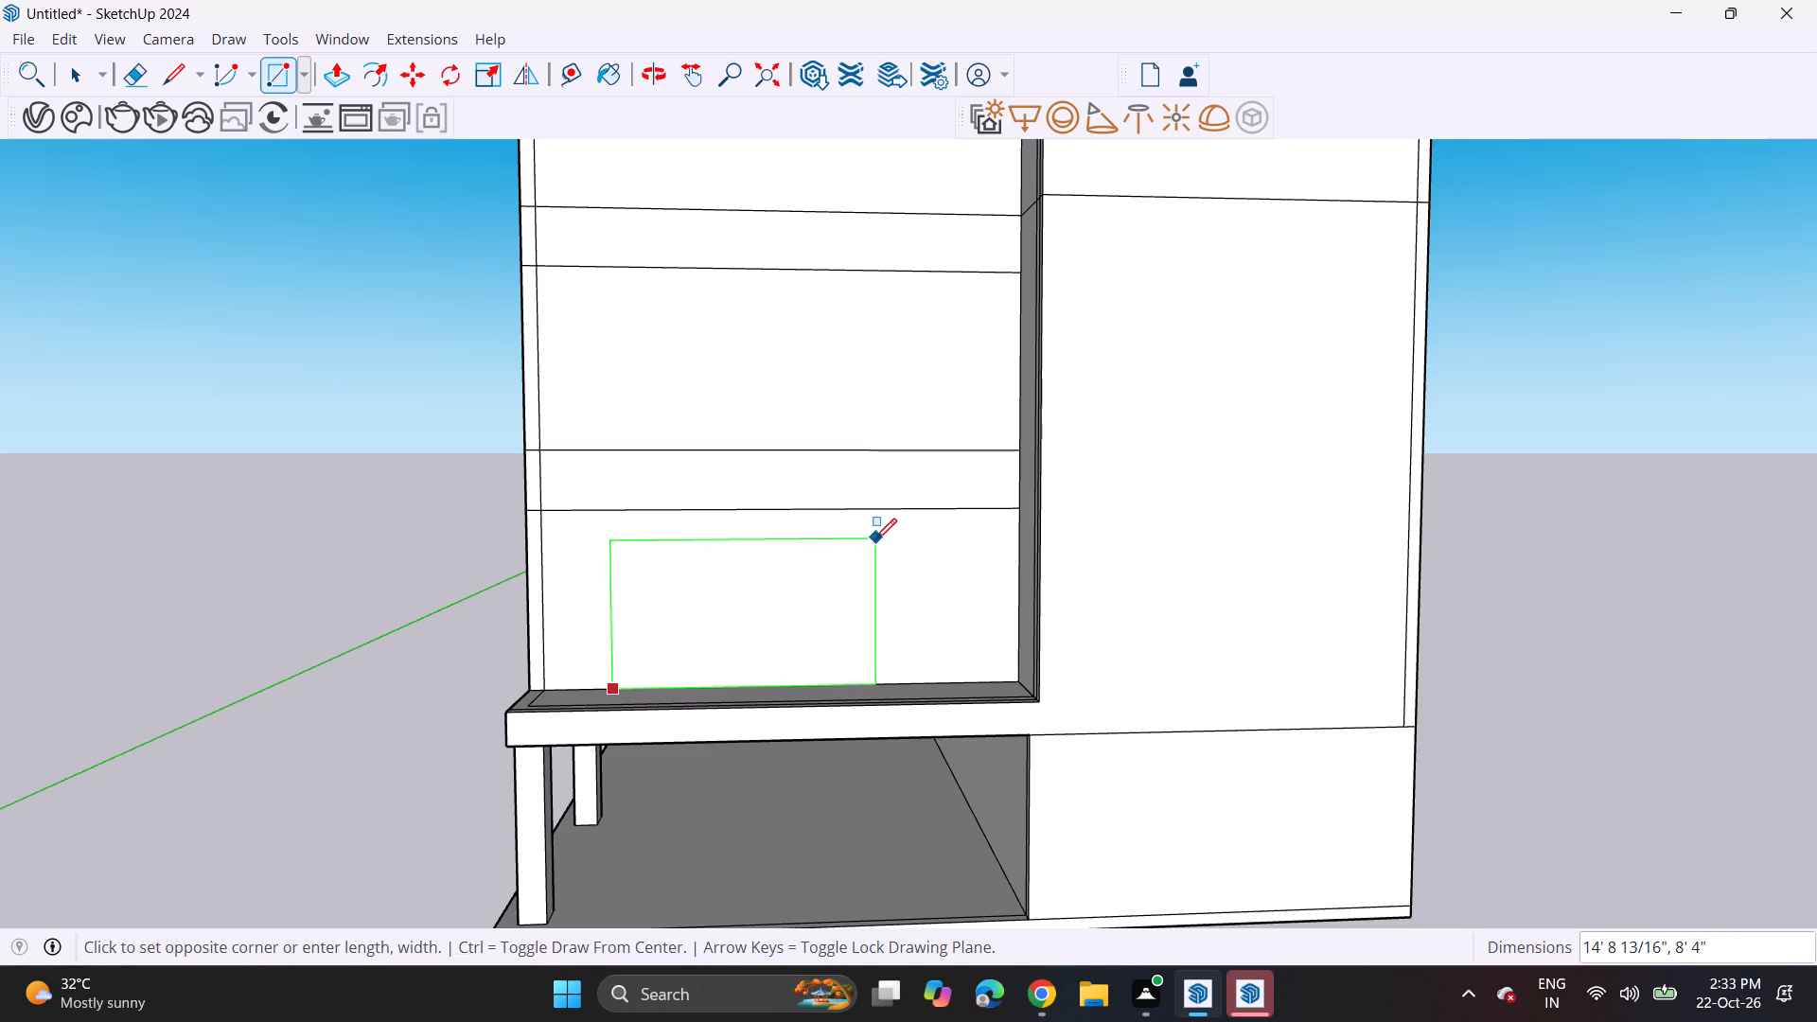
Draw a window rectangle about 14' 11" by 8' 8" on the middle storey wall, starting on the upper edge of its band.
{"action": "middle_click_drag", "start_coordinate": [648, 438], "coordinate": [607, 506]}
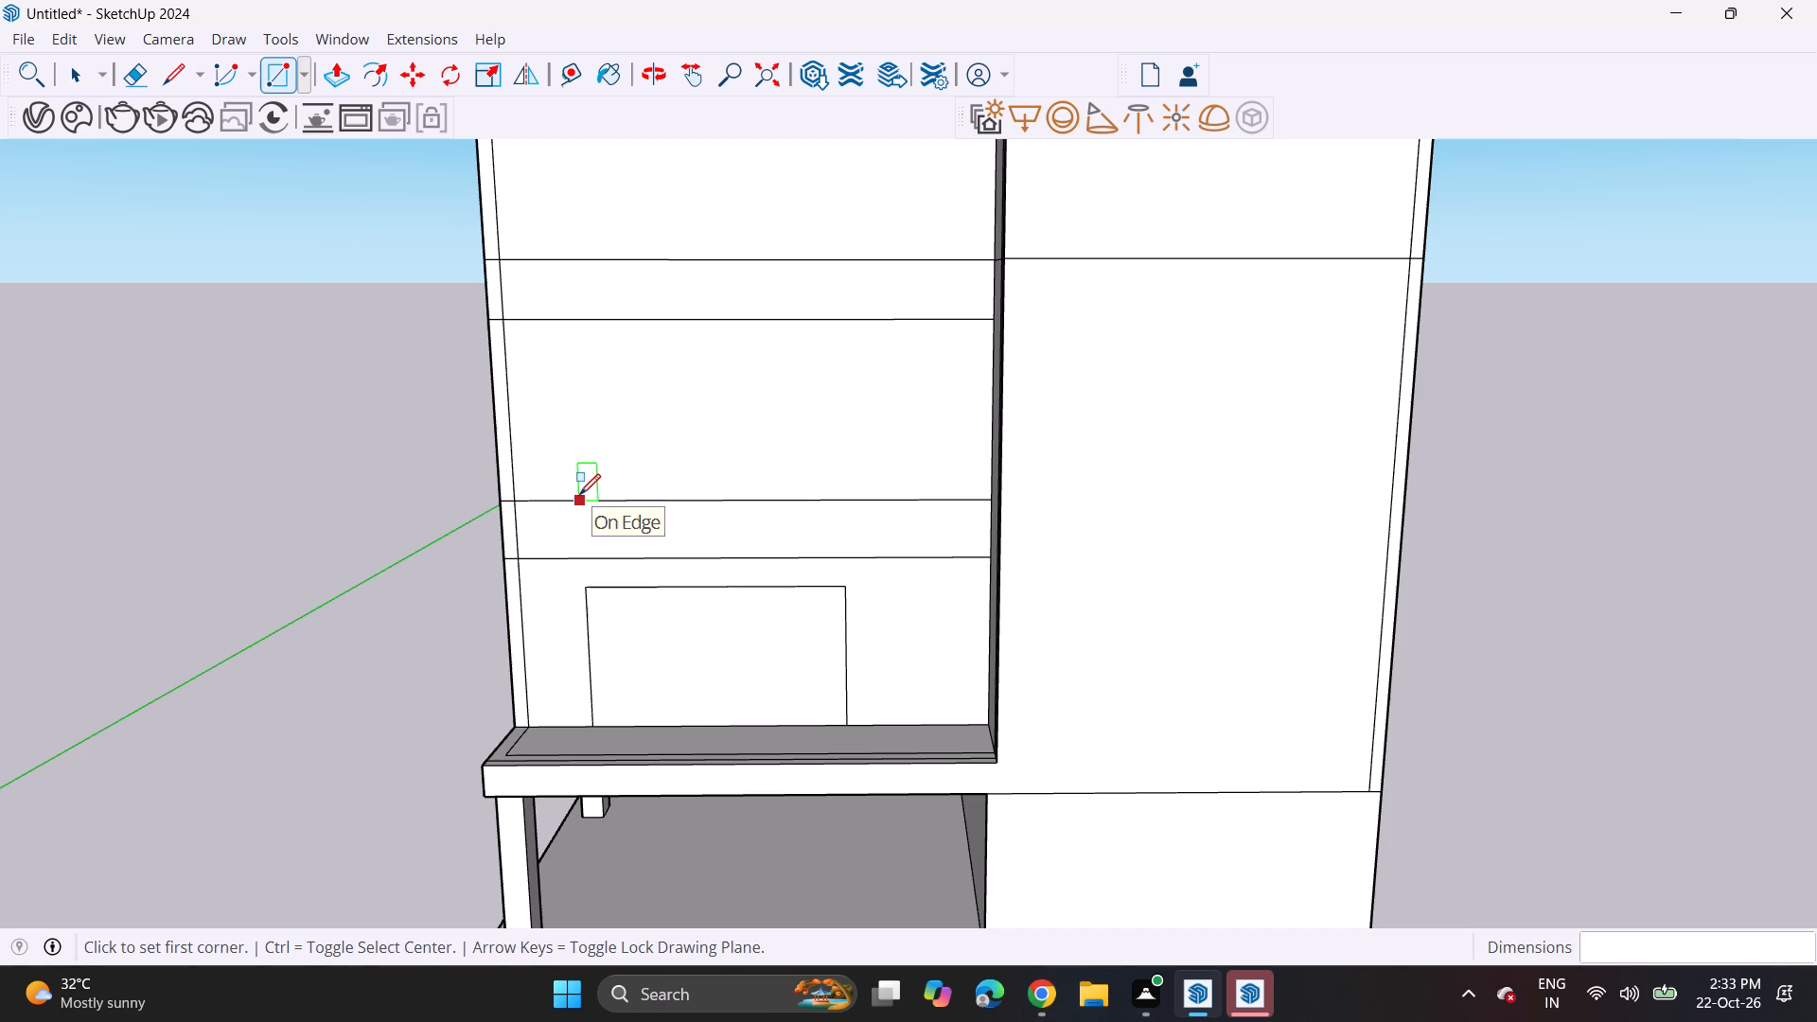
{"action": "left_click", "coordinate": [579, 495]}
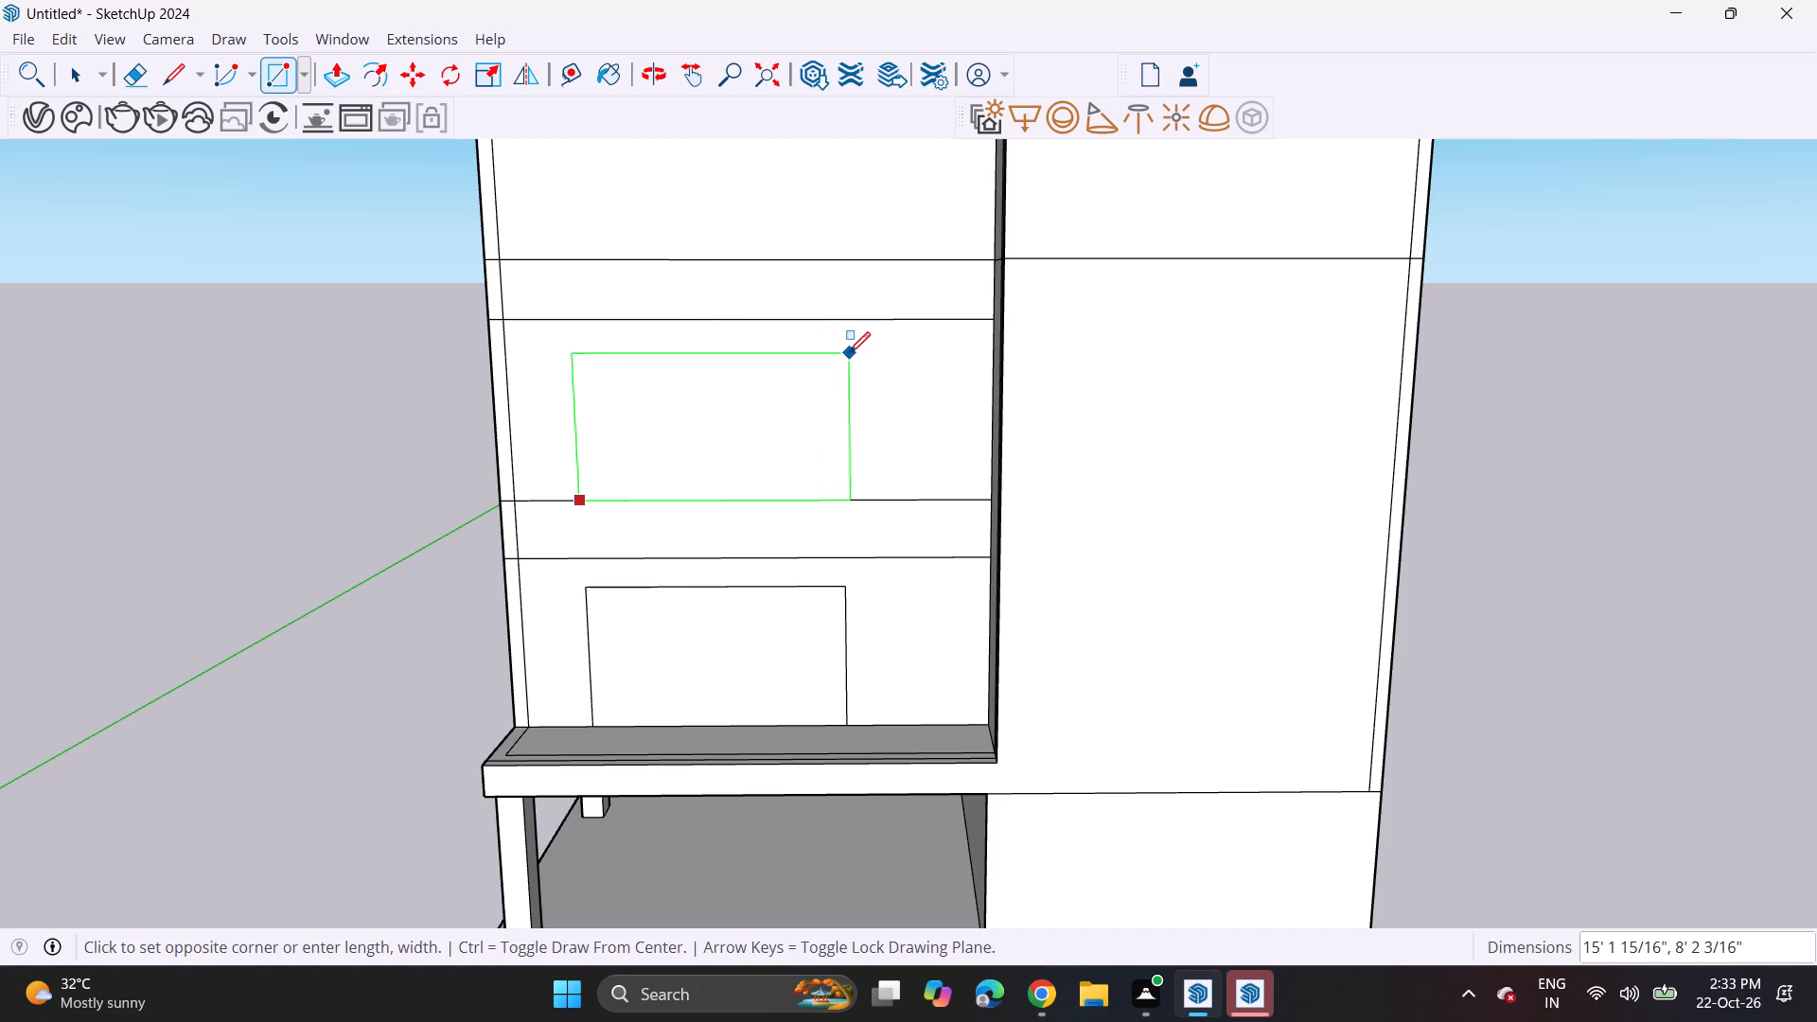
{"action": "left_click", "coordinate": [845, 345]}
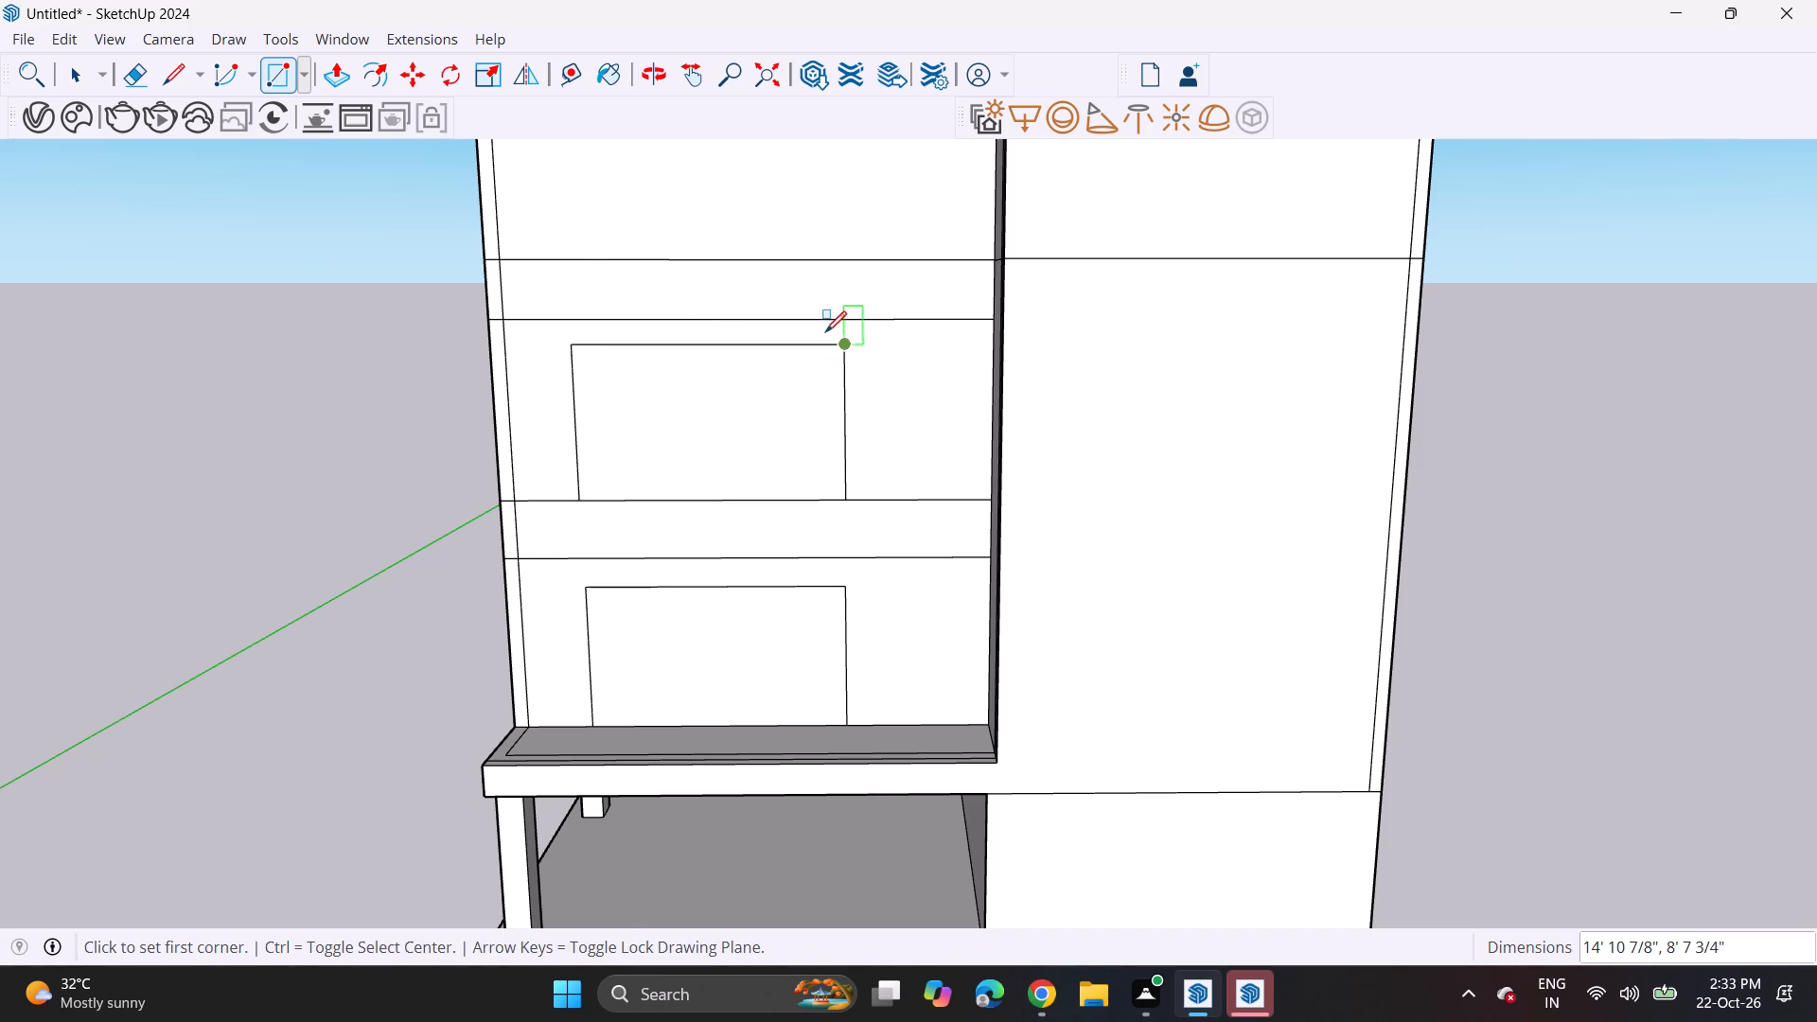
Draw a window rectangle about 14' 8" by 9' on the top storey wall, starting on the upper edge of its band.
{"action": "left_click", "coordinate": [571, 263]}
{"action": "scroll", "coordinate": [649, 237], "scroll_direction": "down", "scroll_amount": 7}
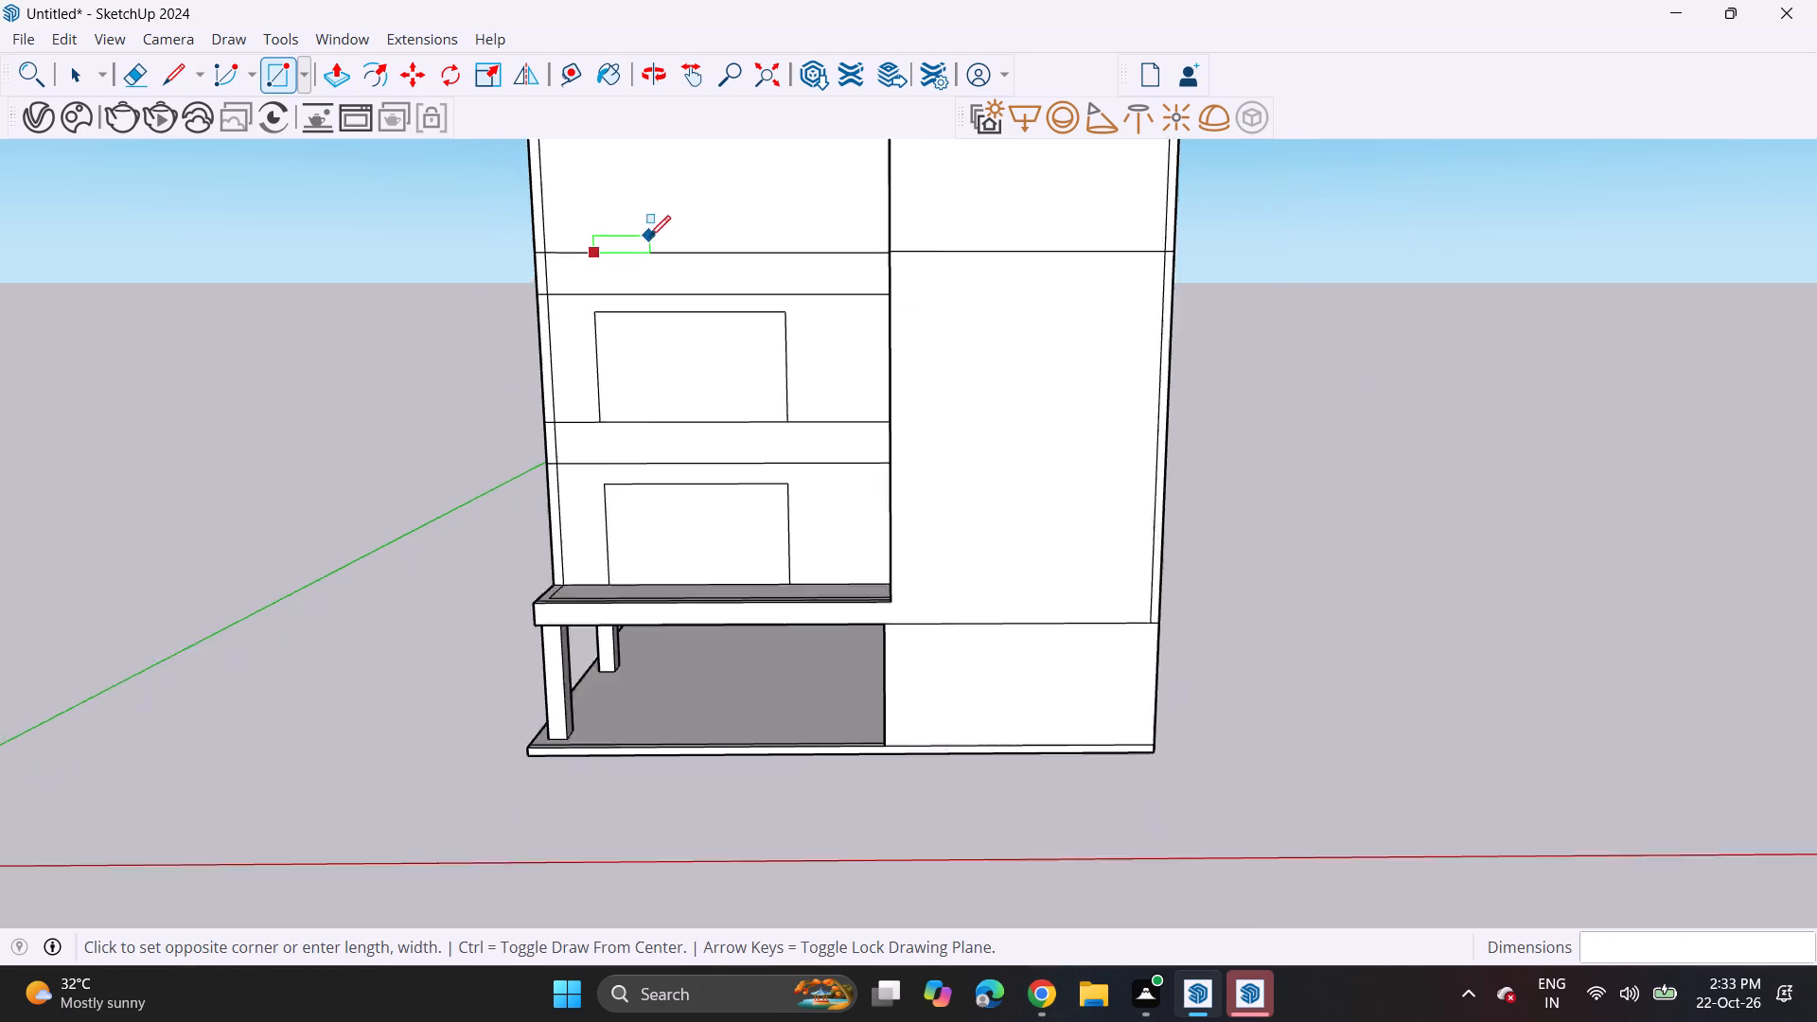
{"action": "middle_click_drag", "start_coordinate": [649, 240], "coordinate": [655, 423], "text": "shift"}
{"action": "scroll", "coordinate": [745, 351], "scroll_direction": "up", "scroll_amount": 5}
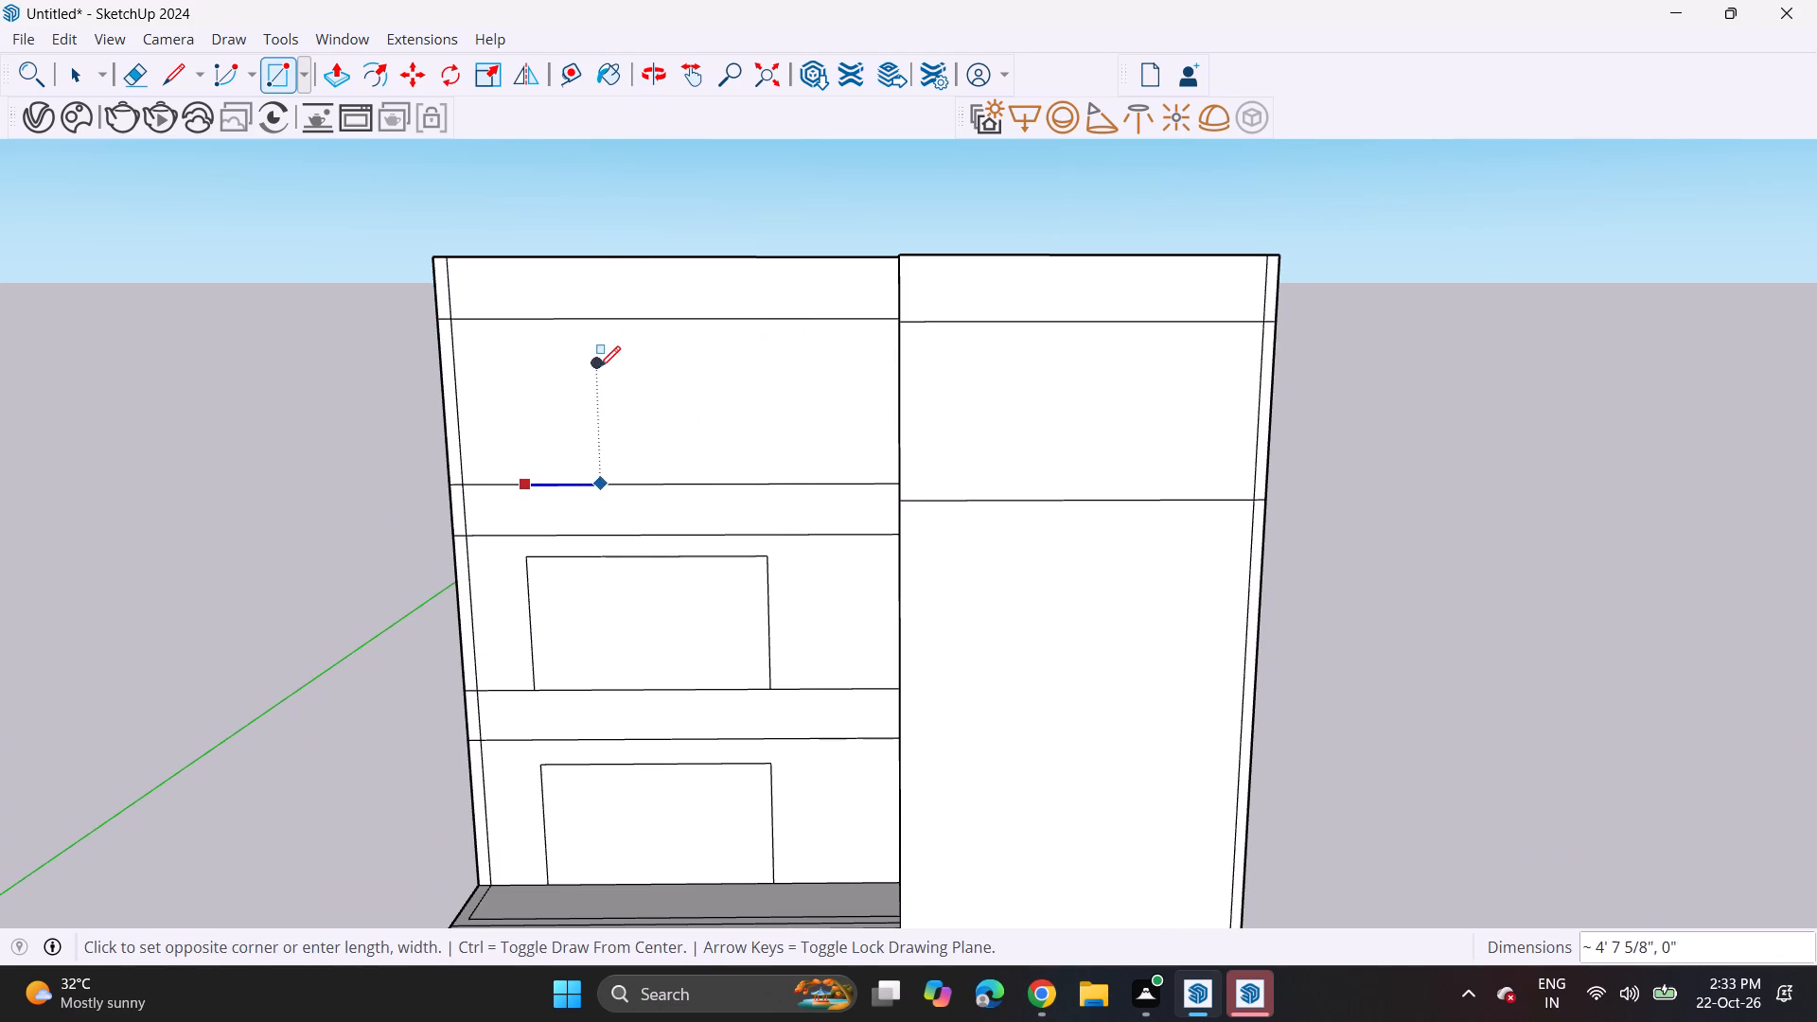
{"action": "key", "text": "Escape"}
{"action": "left_click", "coordinate": [527, 485]}
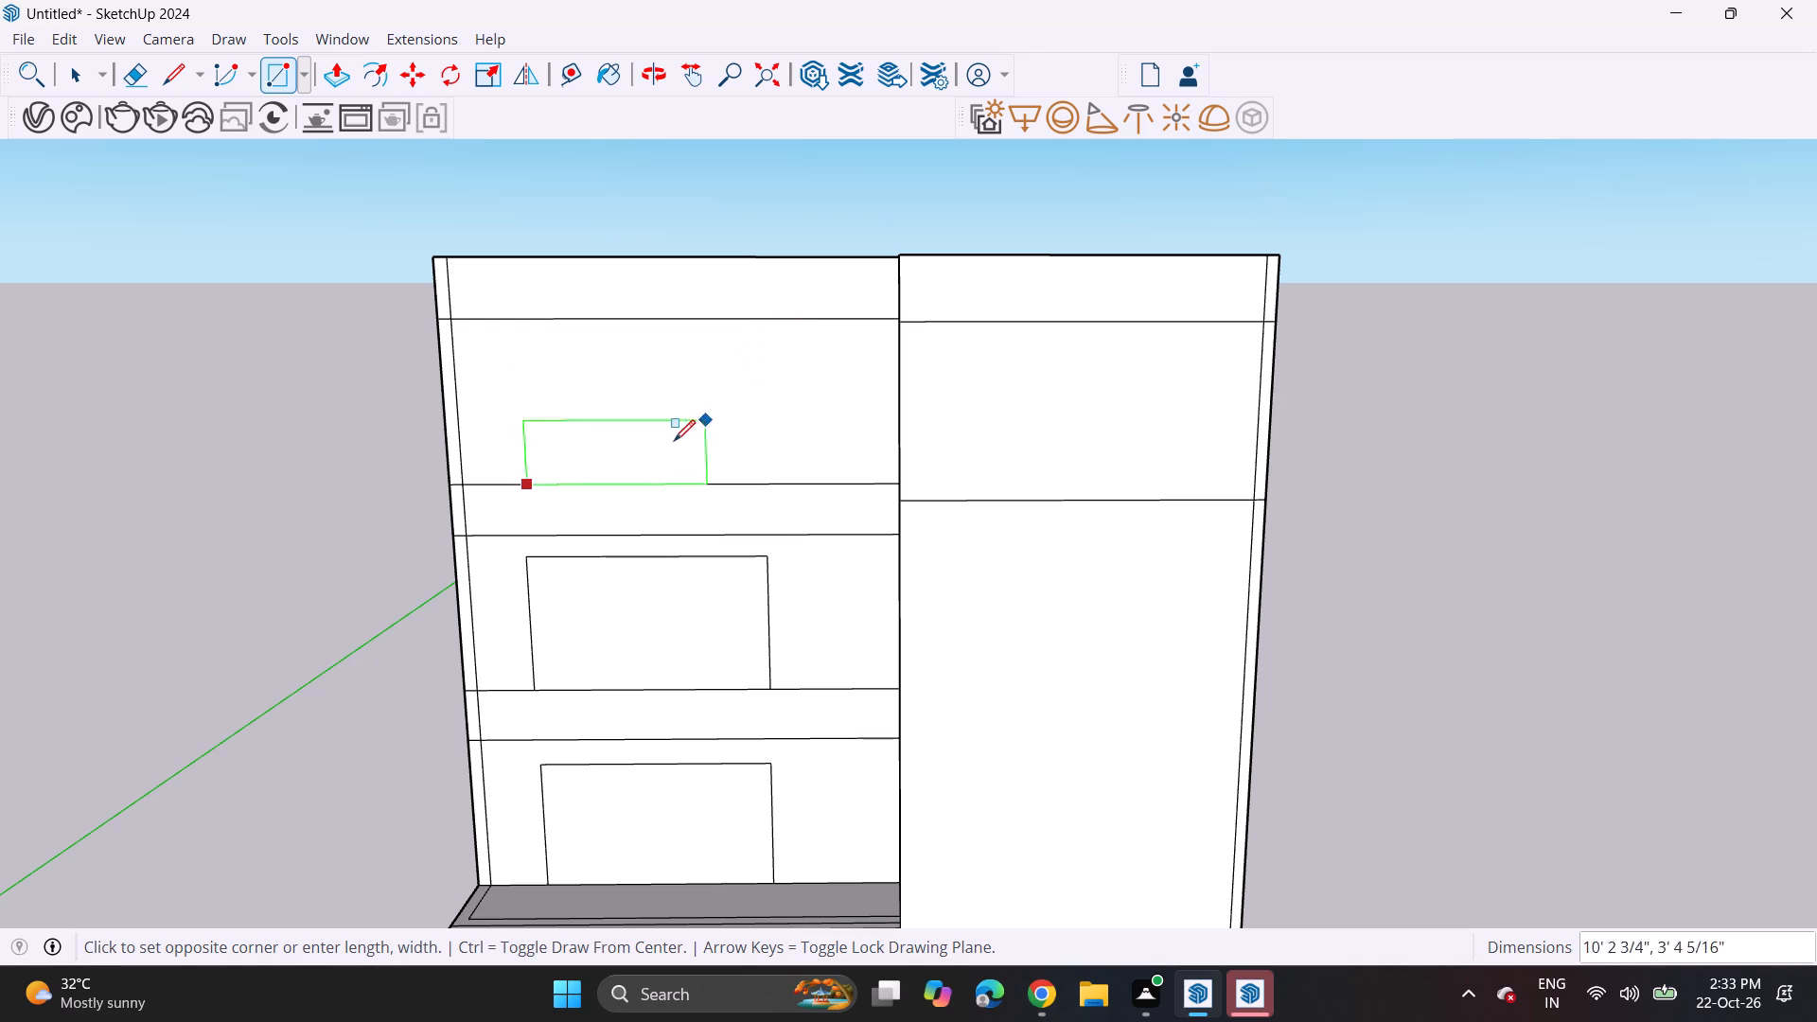
{"action": "left_click", "coordinate": [765, 336]}
Push the three window rectangles inward through the front wall, about 1' 4" for the top one, to cut openings.
{"action": "left_click", "coordinate": [326, 91]}
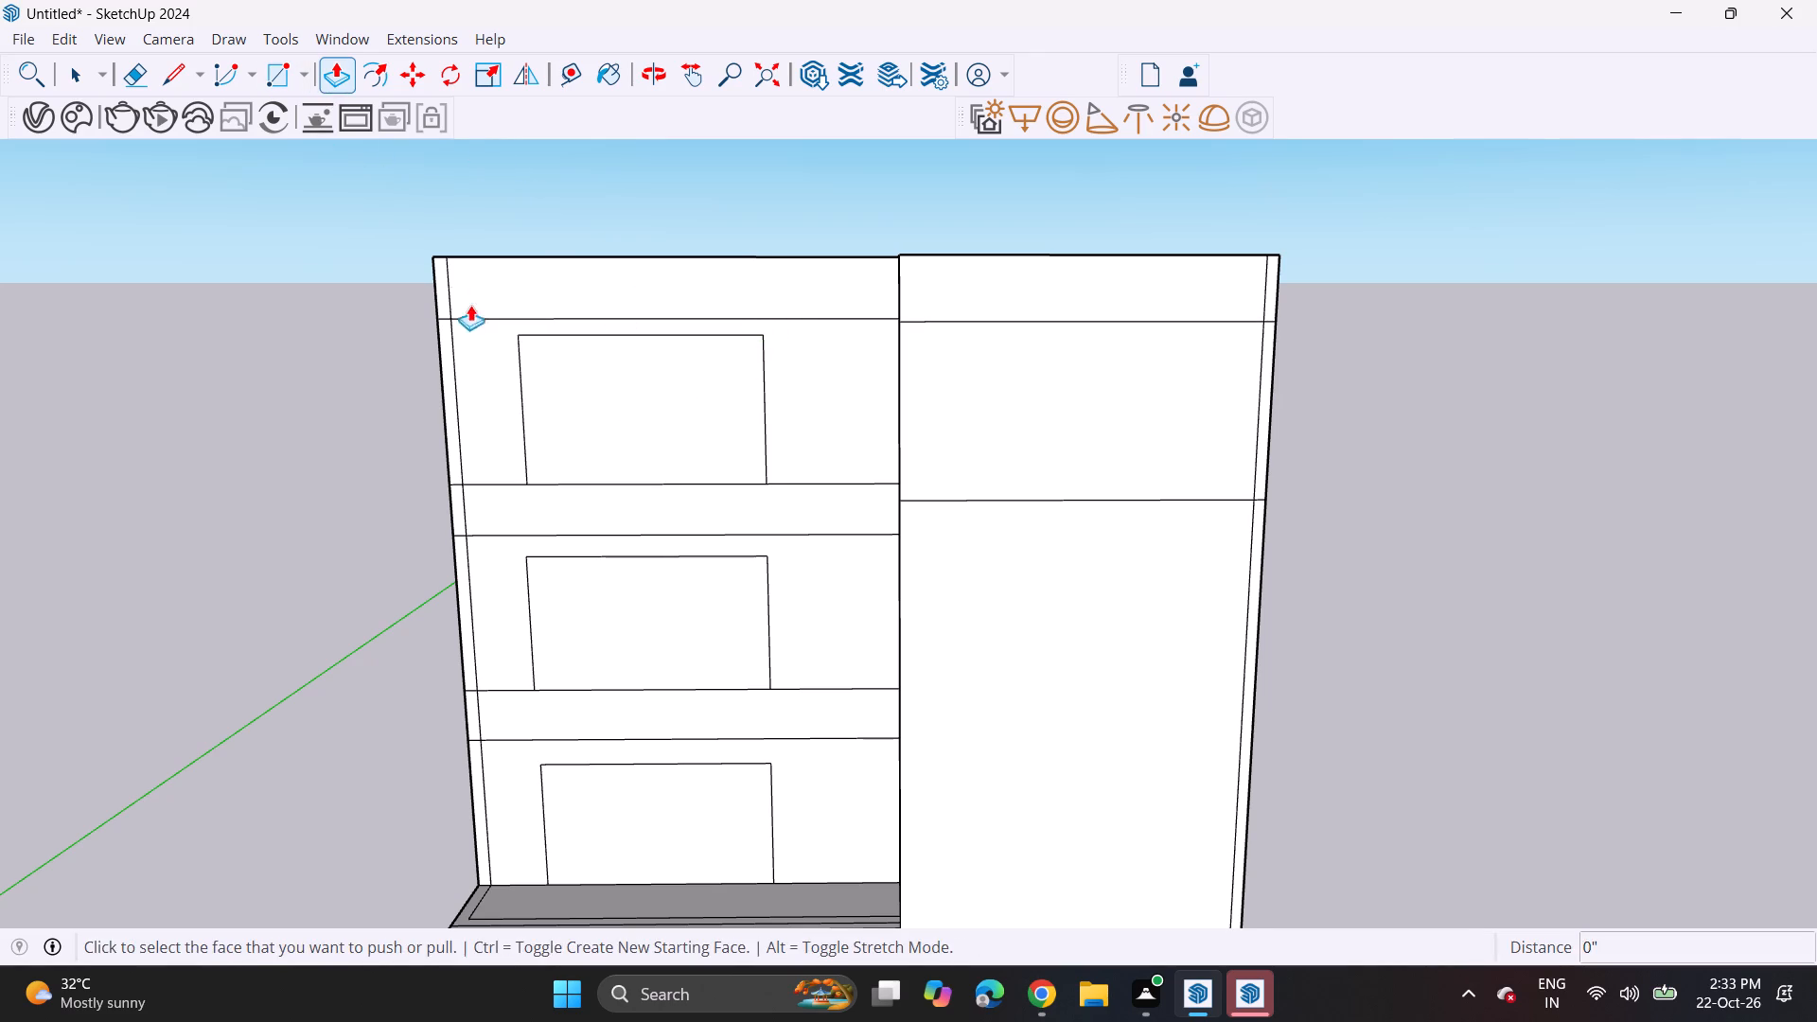
{"action": "middle_click_drag", "start_coordinate": [563, 385], "coordinate": [648, 595]}
{"action": "left_click", "coordinate": [675, 585]}
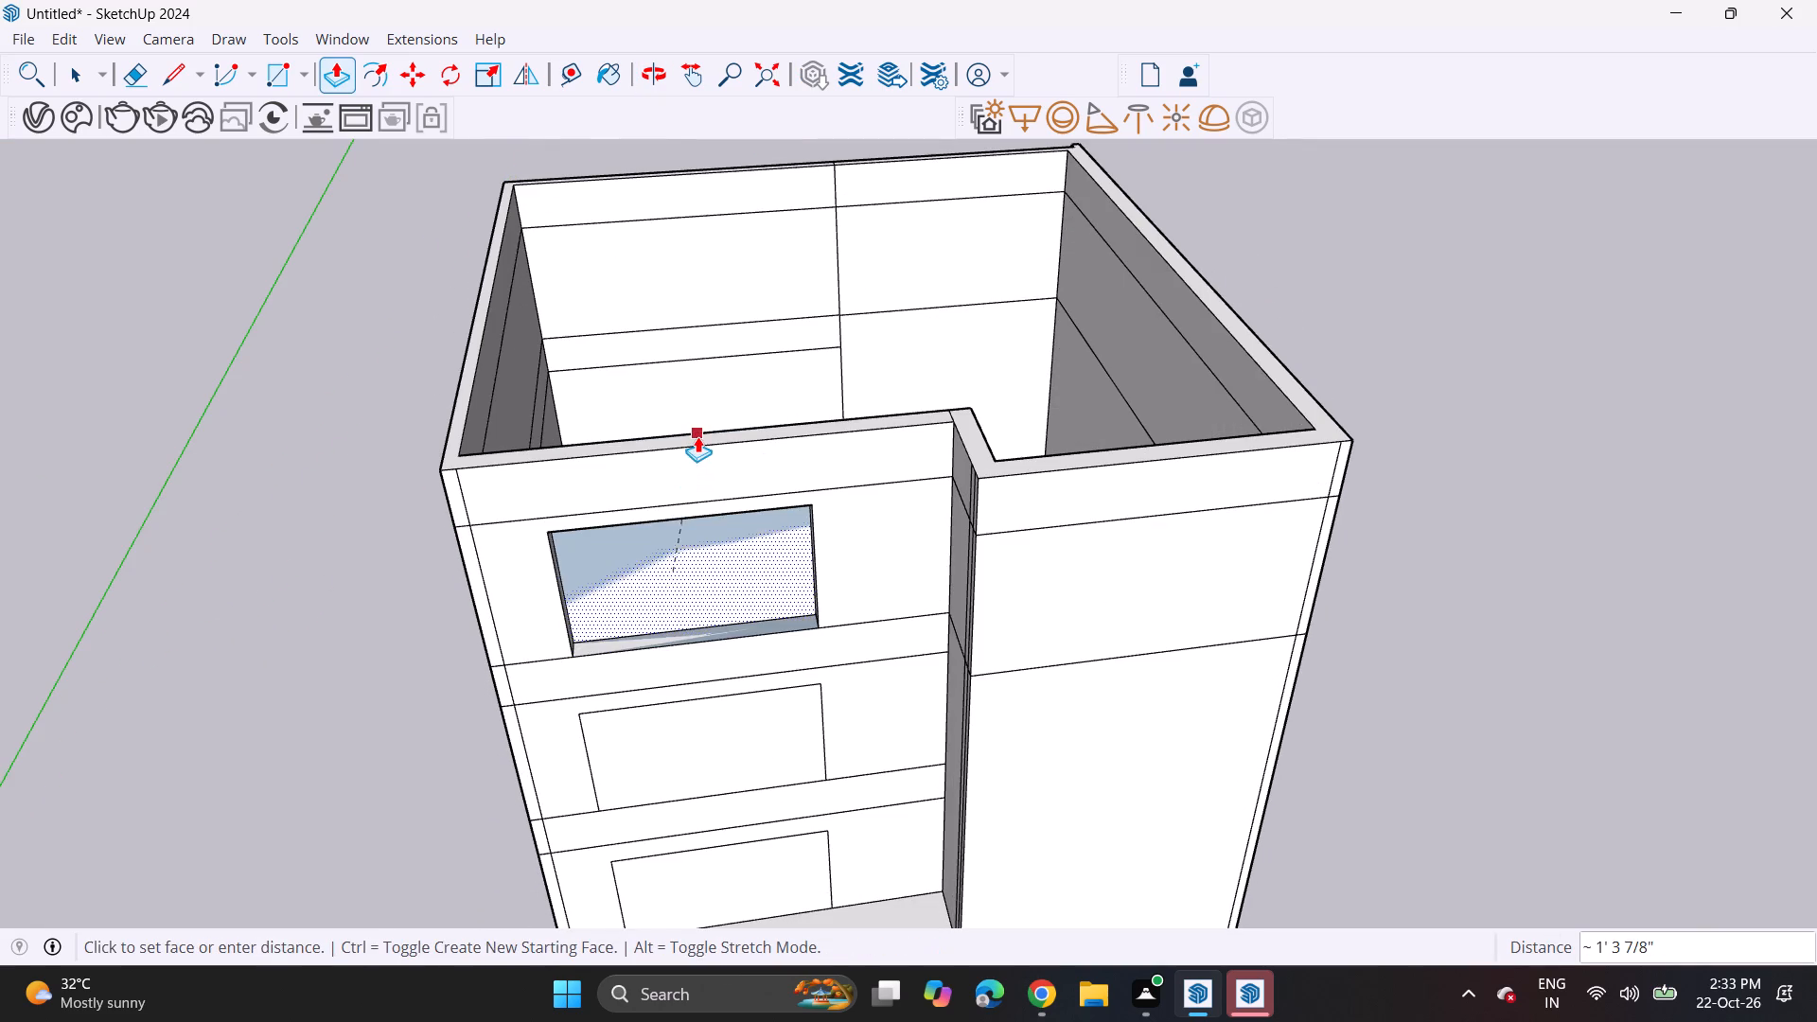
{"action": "left_click", "coordinate": [697, 436]}
{"action": "double_click", "coordinate": [686, 737]}
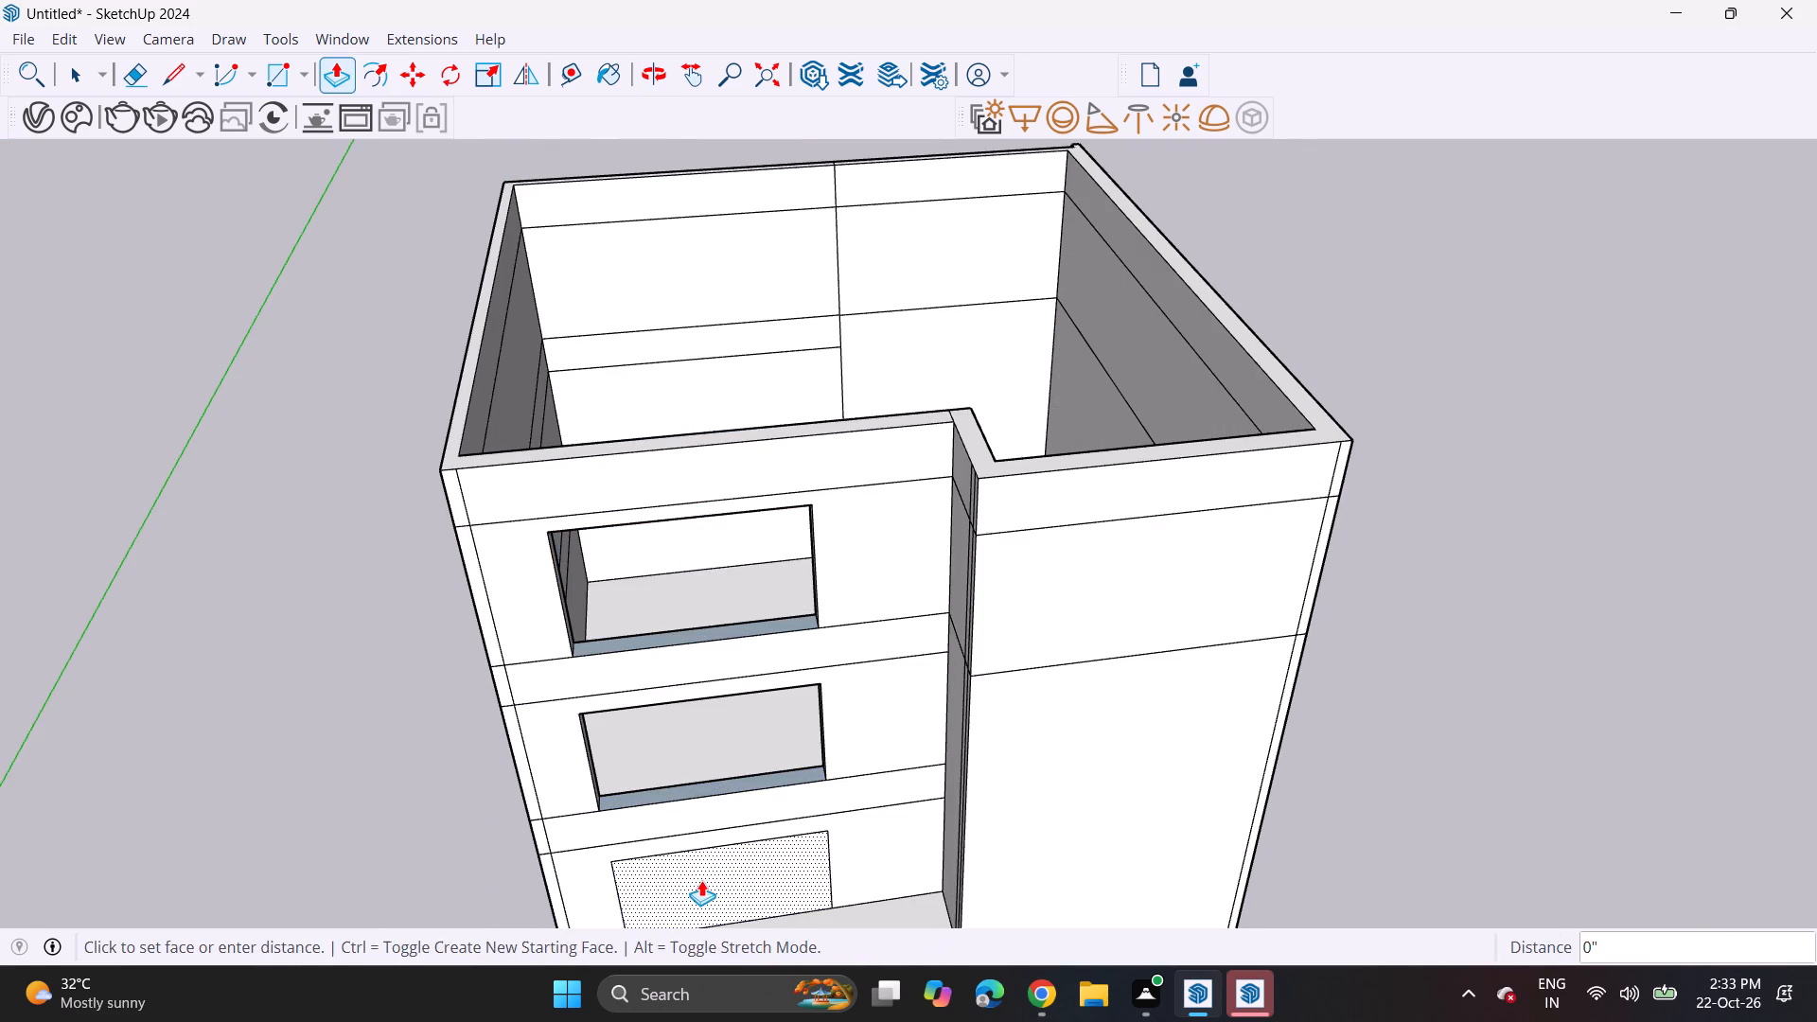
{"action": "double_click", "coordinate": [701, 880]}
Pull the band between the middle and top storeys outward, about 4' 5" and then further until flush with the plain projecting block.
{"action": "scroll", "coordinate": [706, 883], "scroll_direction": "down", "scroll_amount": 6}
{"action": "middle_click_drag", "start_coordinate": [686, 859], "coordinate": [641, 654]}
{"action": "middle_click_drag", "start_coordinate": [686, 772], "coordinate": [703, 583], "text": "shift"}
{"action": "scroll", "coordinate": [708, 566], "scroll_direction": "up", "scroll_amount": 1}
{"action": "middle_click_drag", "start_coordinate": [717, 500], "coordinate": [752, 377]}
{"action": "scroll", "coordinate": [752, 377], "scroll_direction": "up", "scroll_amount": 1}
{"action": "middle_click_drag", "start_coordinate": [753, 377], "coordinate": [712, 428]}
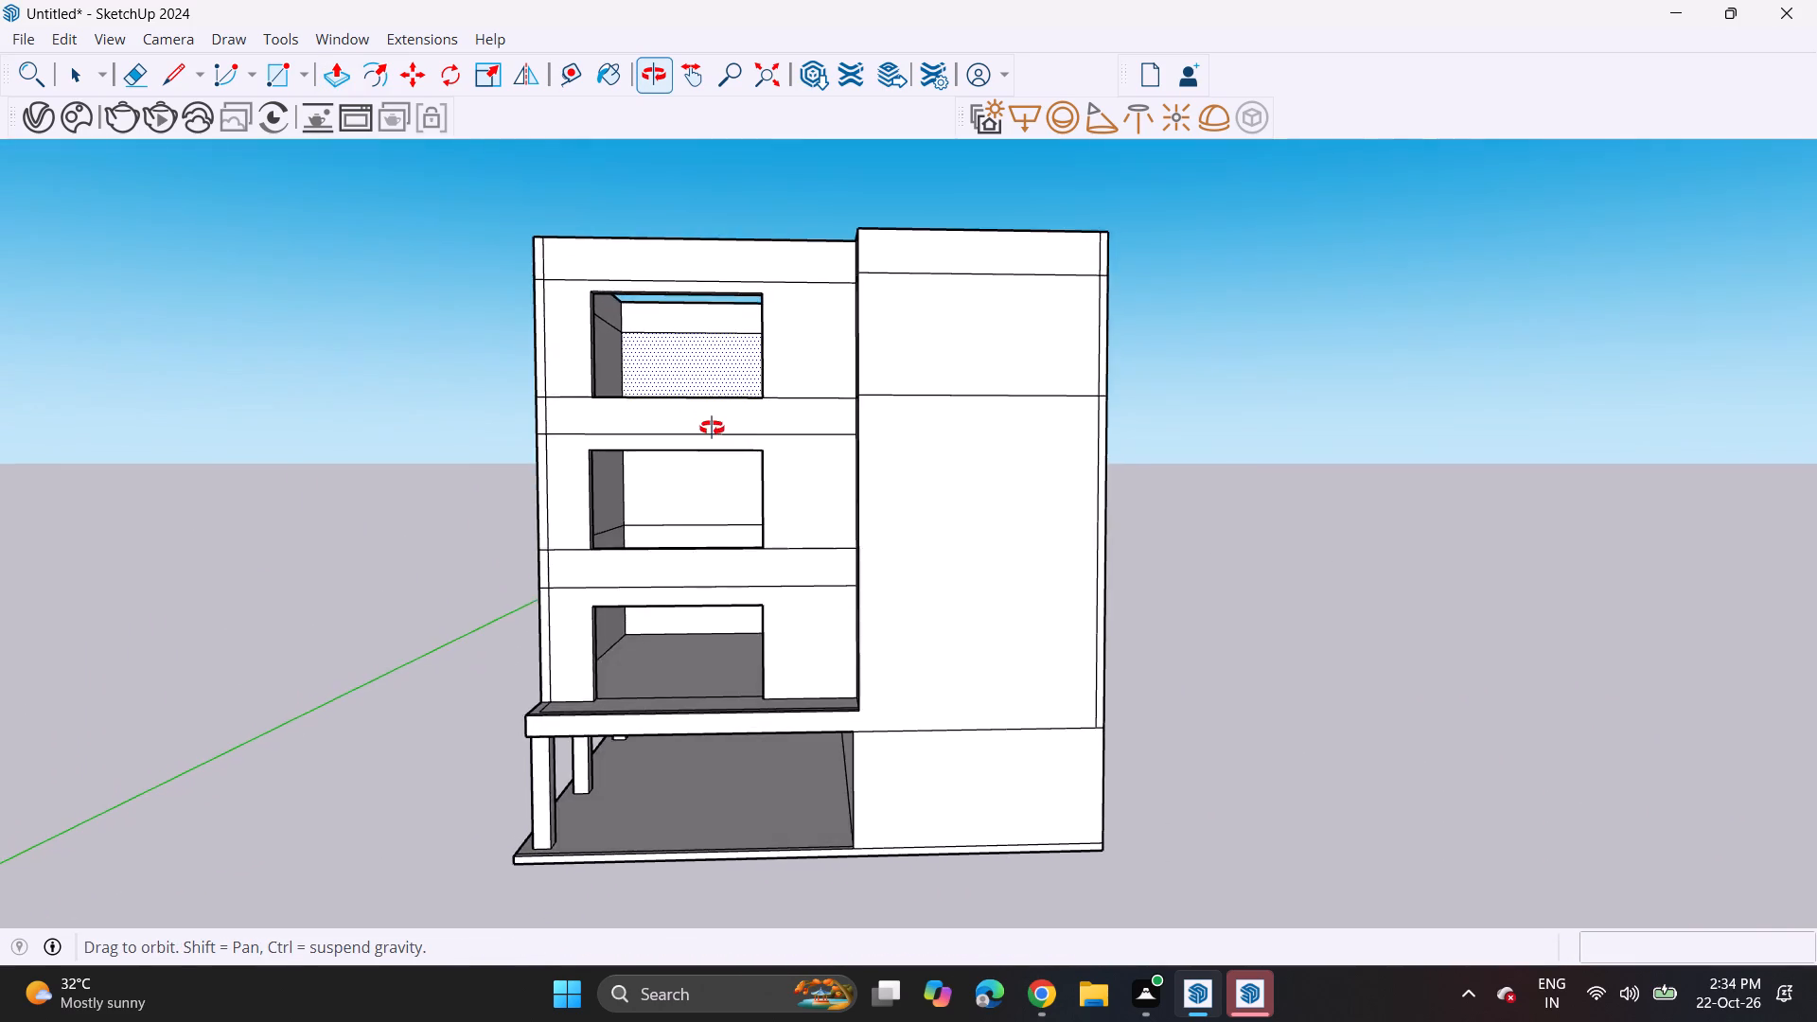
{"action": "middle_click_drag", "start_coordinate": [712, 428], "coordinate": [734, 431]}
{"action": "scroll", "coordinate": [682, 404], "scroll_direction": "up", "scroll_amount": 1}
{"action": "middle_click_drag", "start_coordinate": [578, 418], "coordinate": [830, 448]}
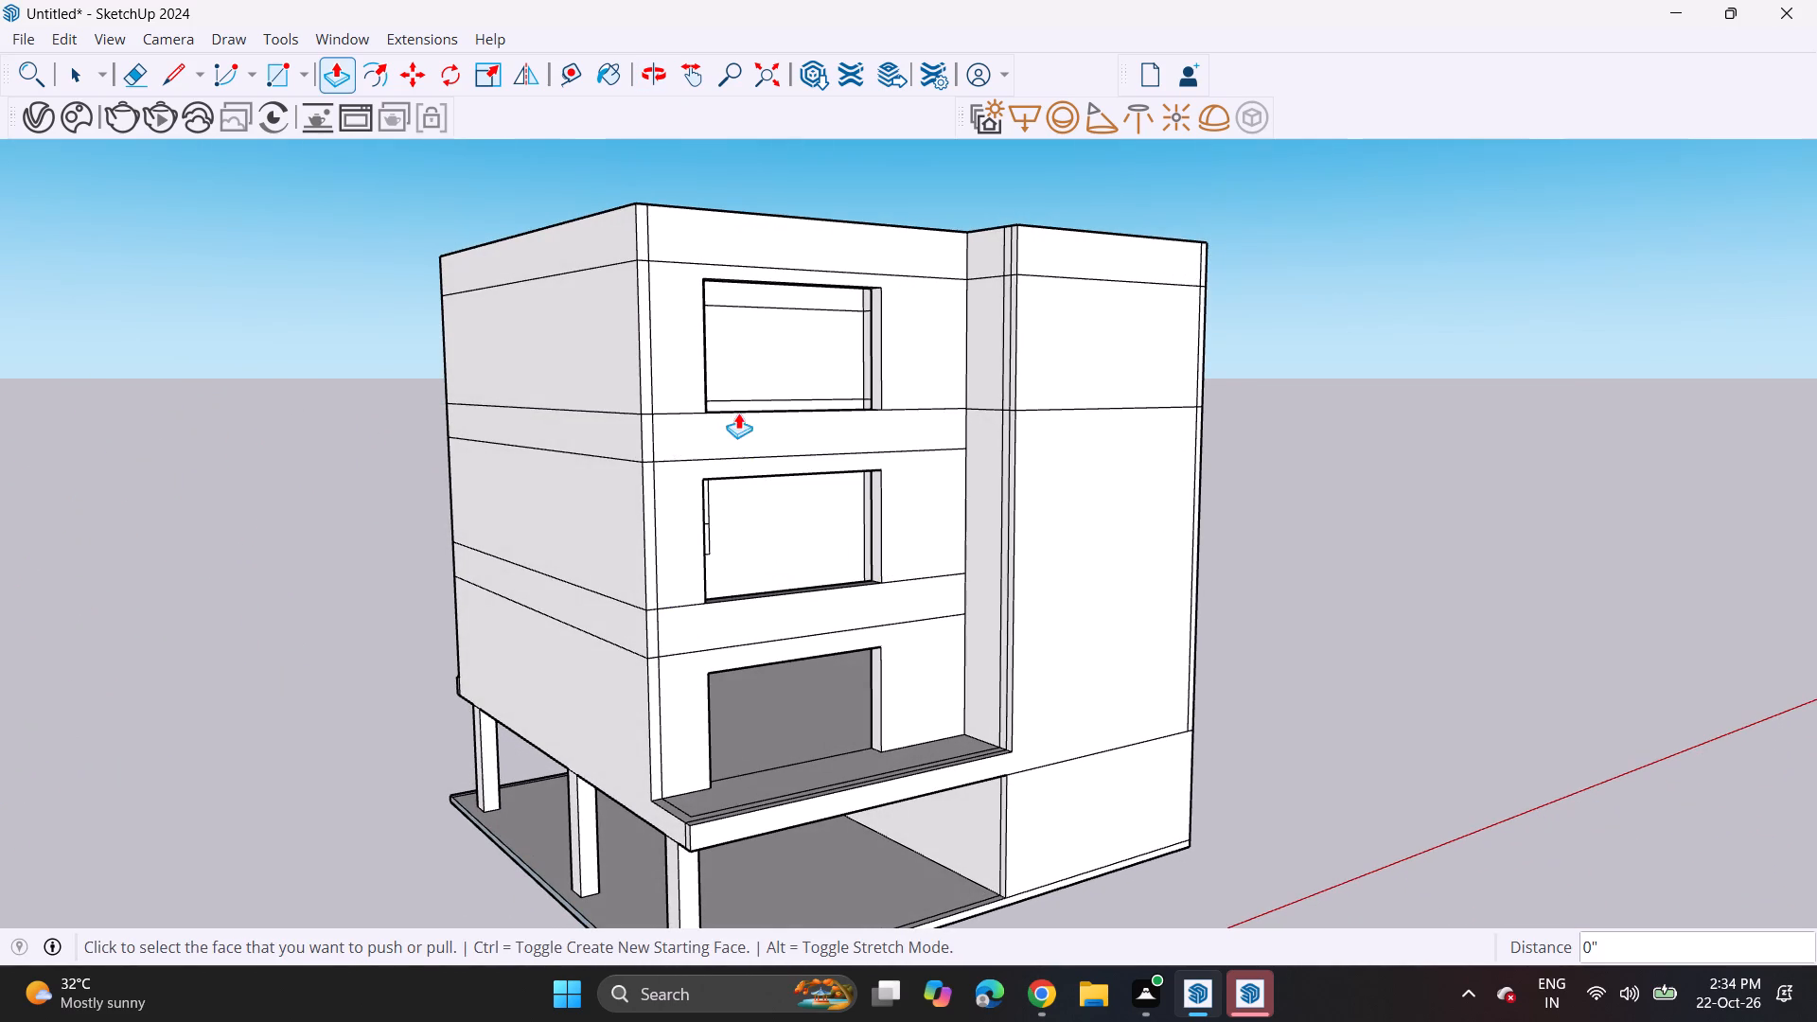
{"action": "left_click", "coordinate": [729, 431]}
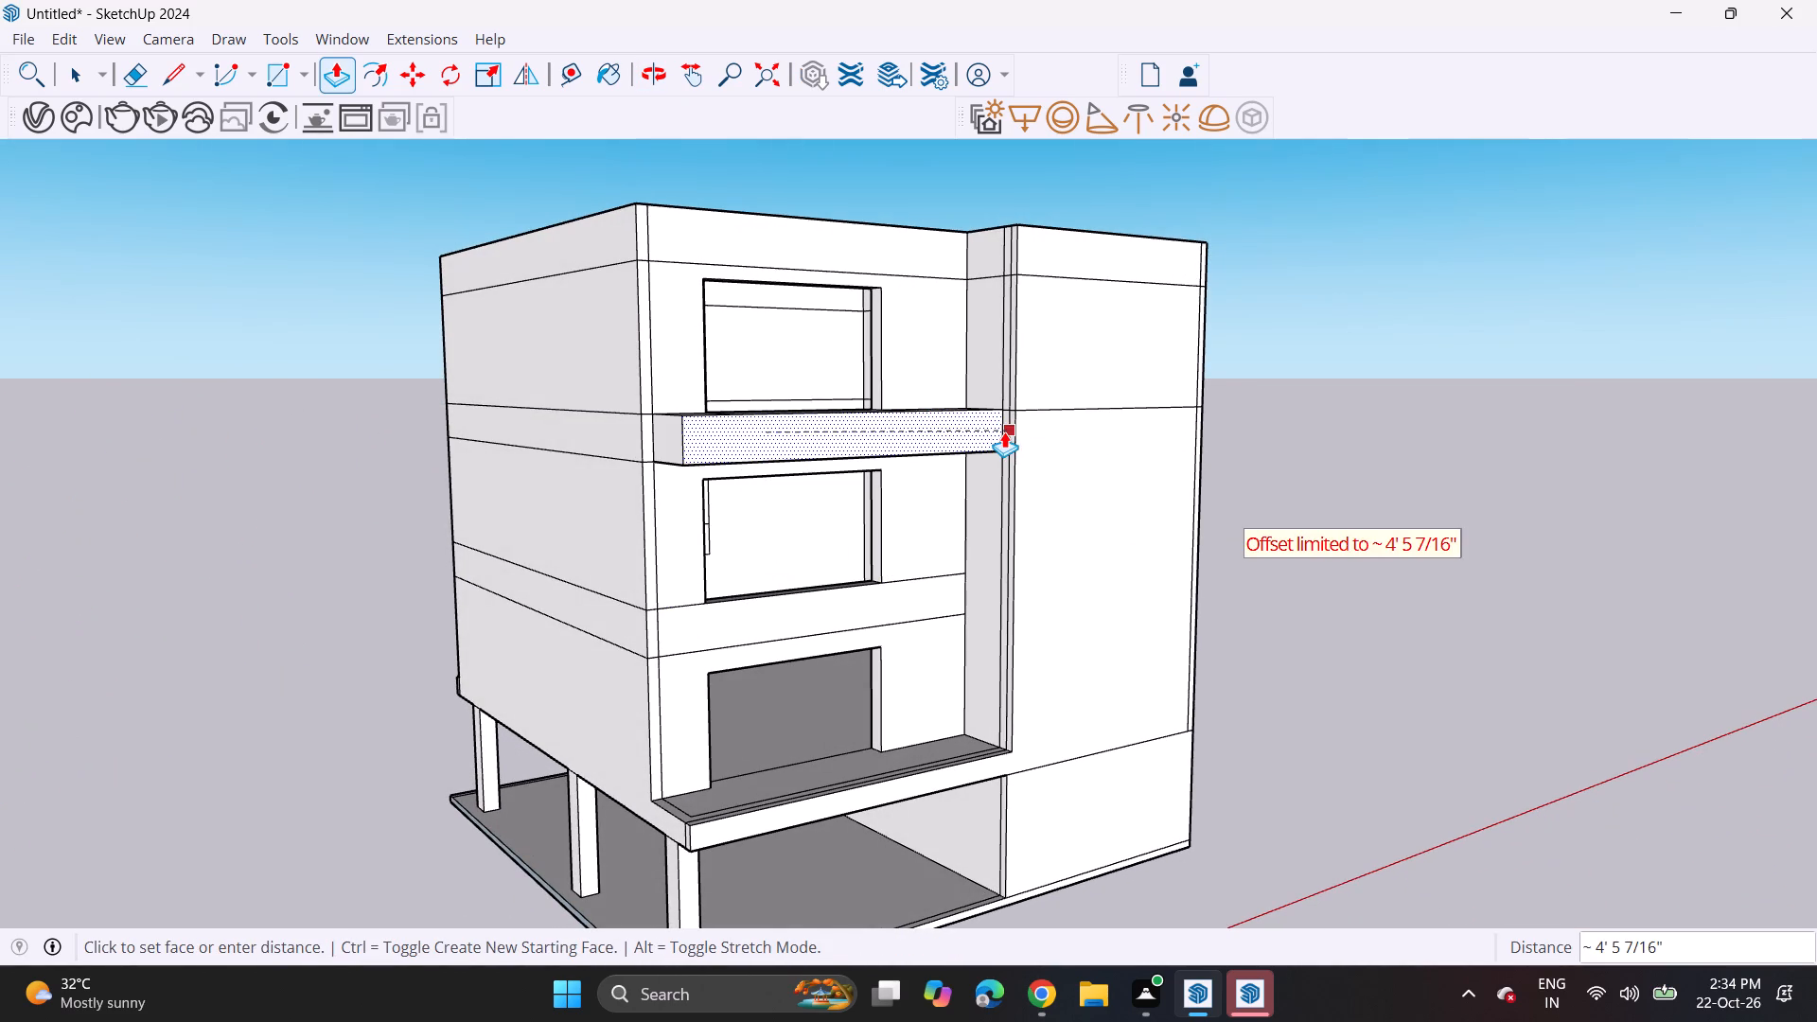
{"action": "left_click", "coordinate": [1004, 432]}
{"action": "left_click", "coordinate": [971, 424]}
{"action": "left_click", "coordinate": [998, 450]}
{"action": "left_click", "coordinate": [983, 434]}
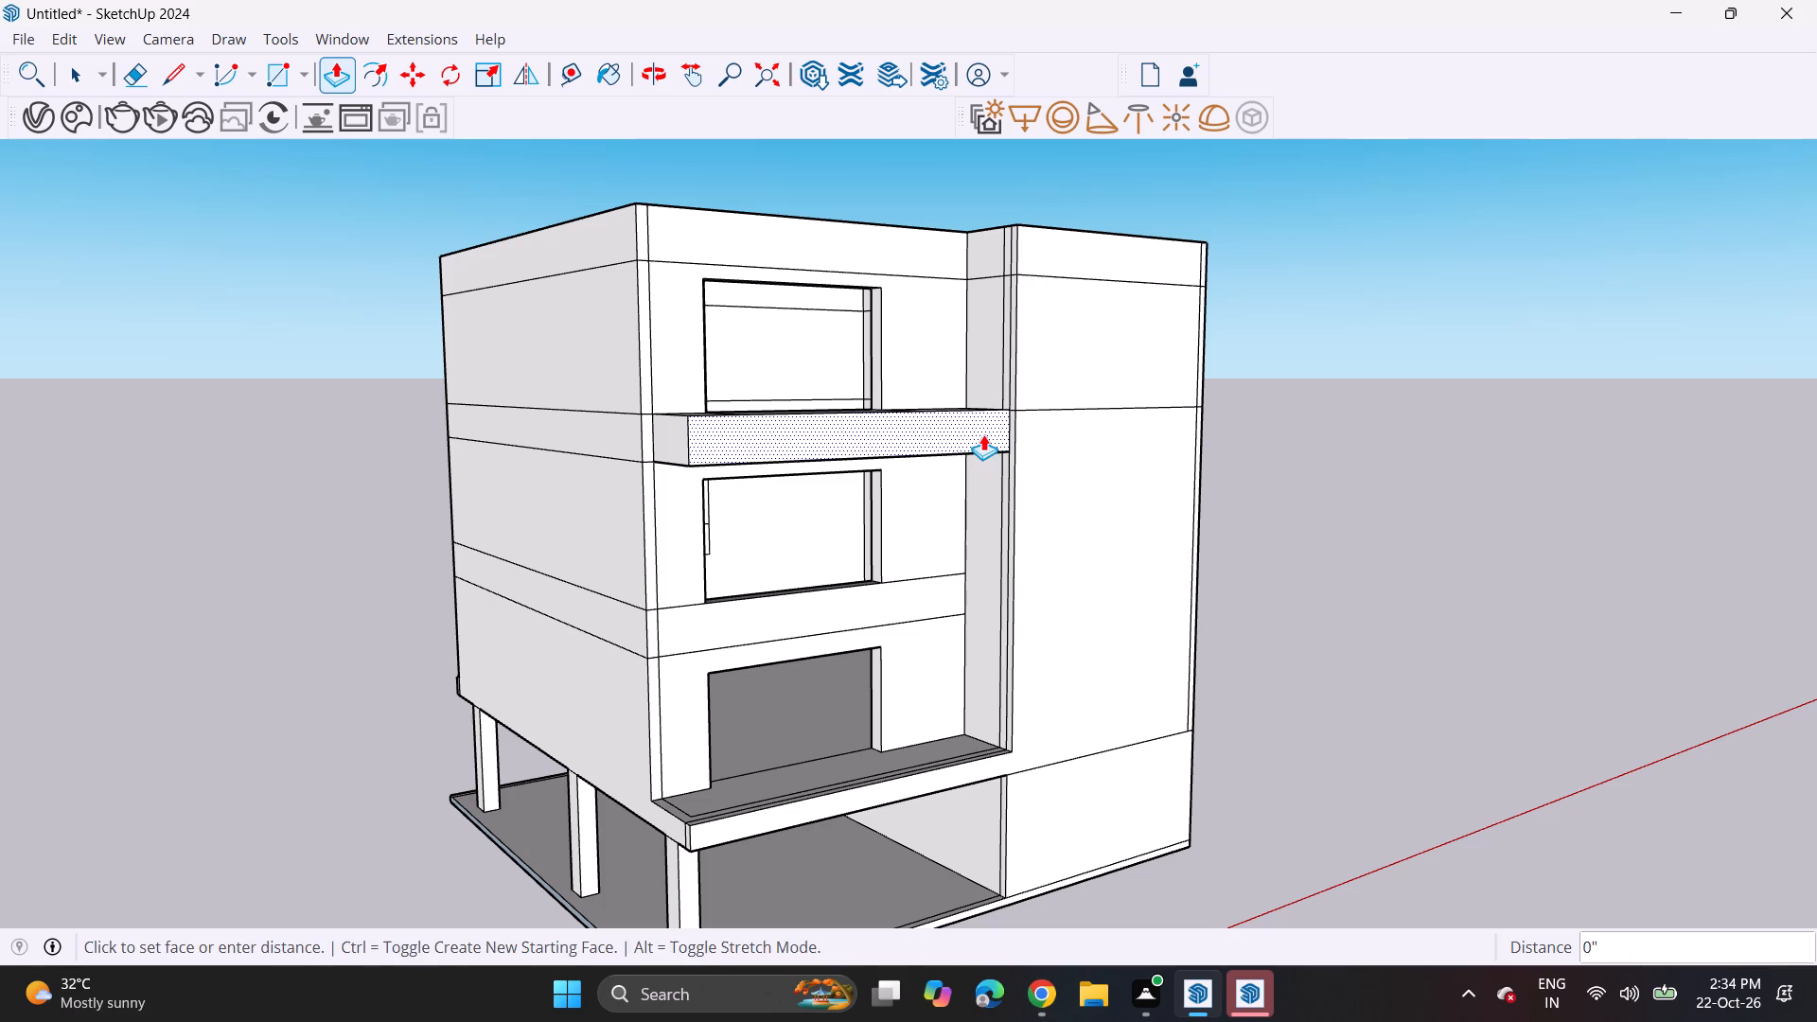
{"action": "left_click", "coordinate": [990, 440]}
Pull the band between the lowest and middle upper storeys outward in stages, the last about 8", until flush with the plain projecting block.
{"action": "double_click", "coordinate": [705, 616]}
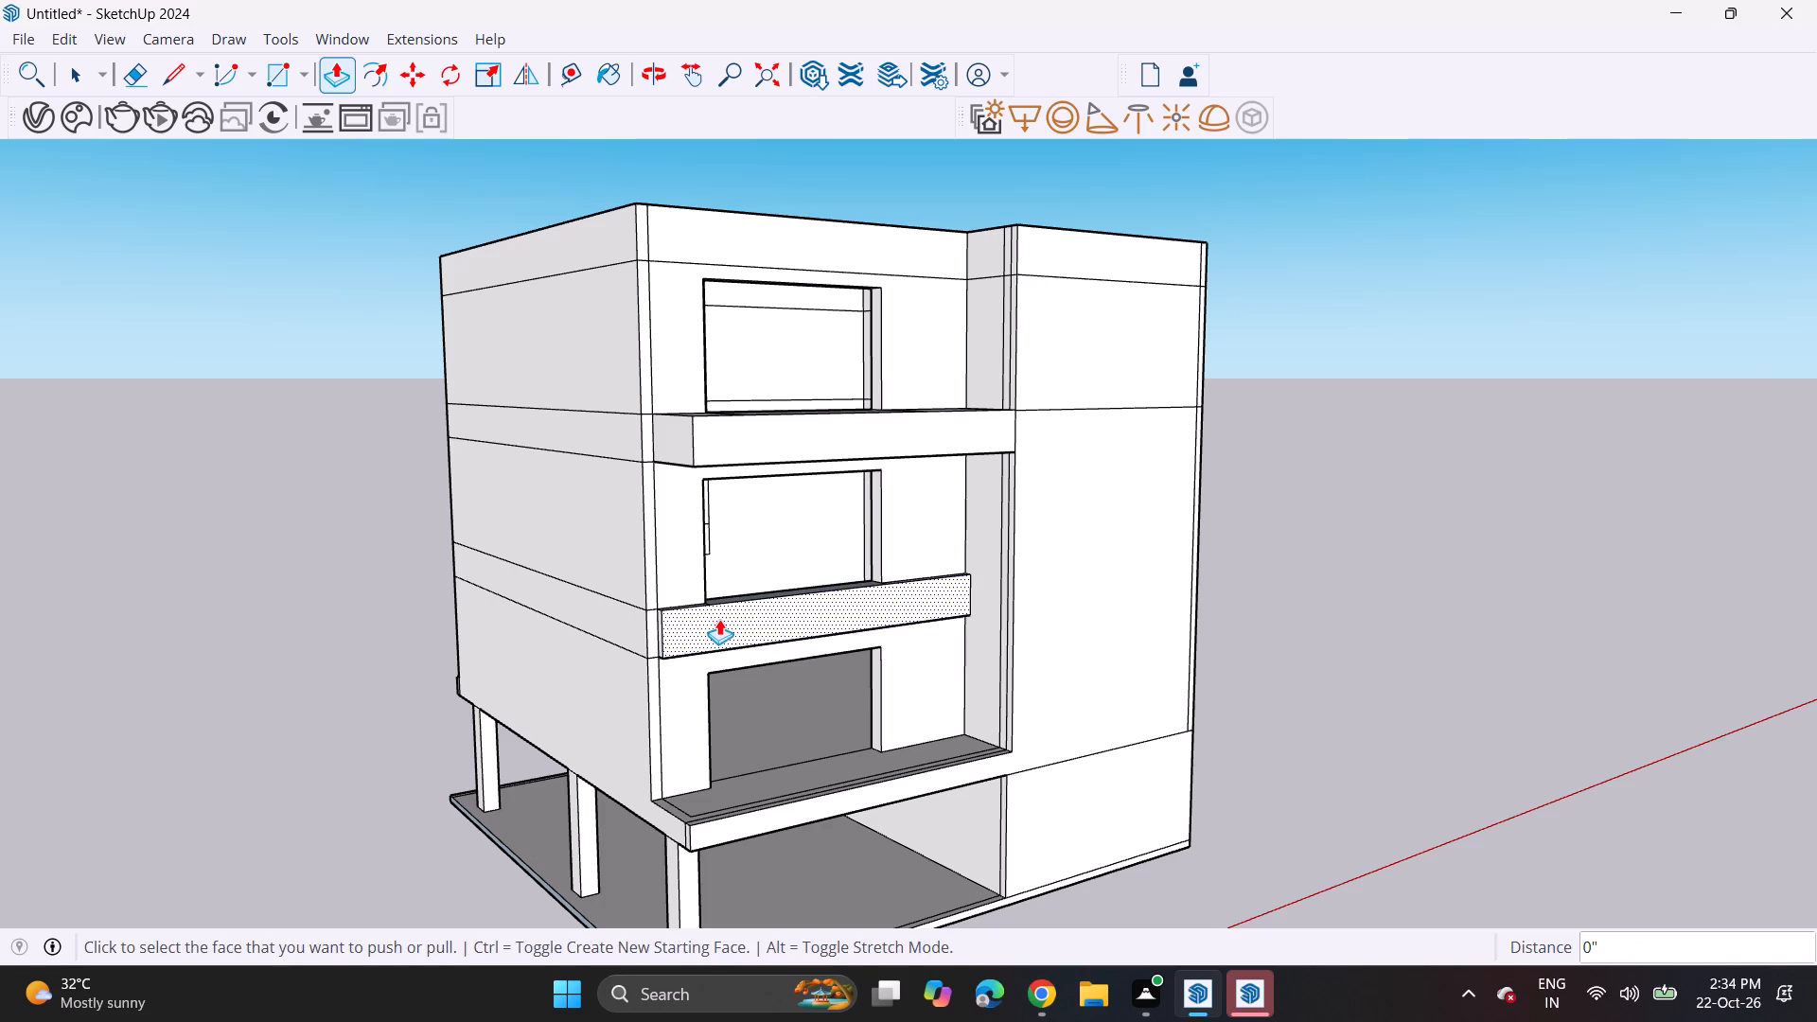
{"action": "left_click", "coordinate": [721, 619]}
{"action": "left_click", "coordinate": [989, 450]}
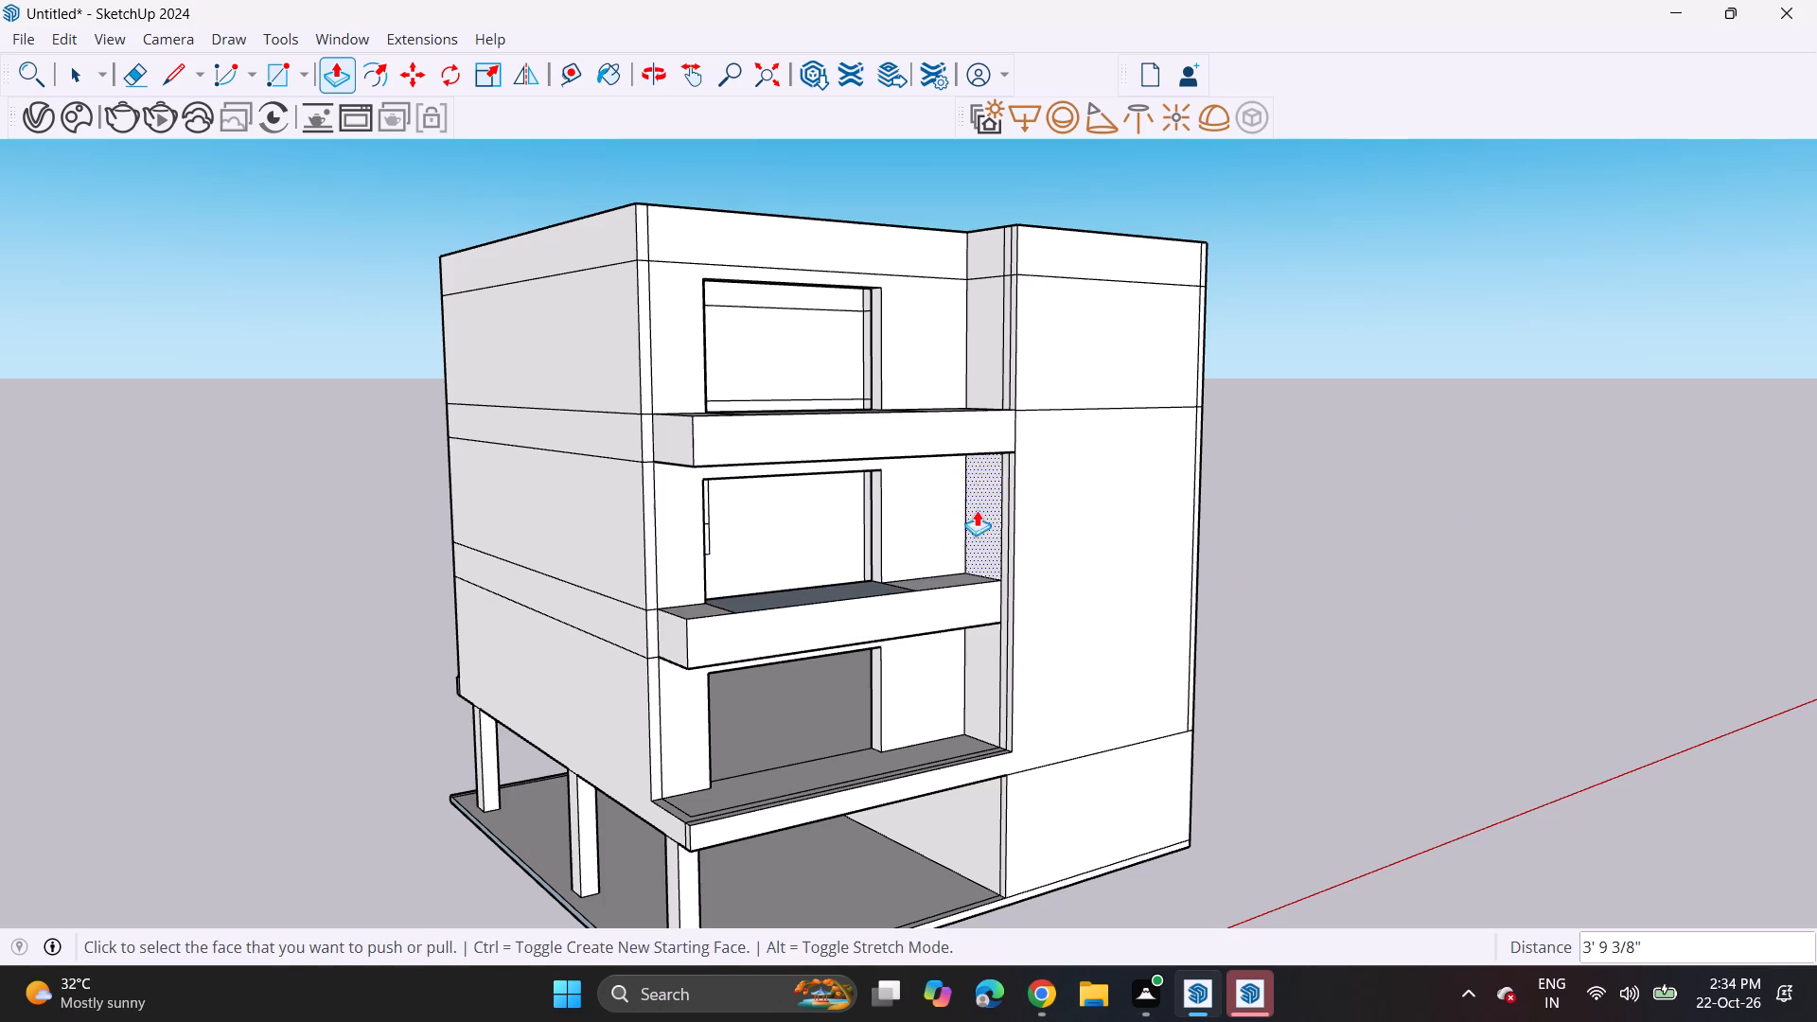
{"action": "left_click", "coordinate": [952, 609]}
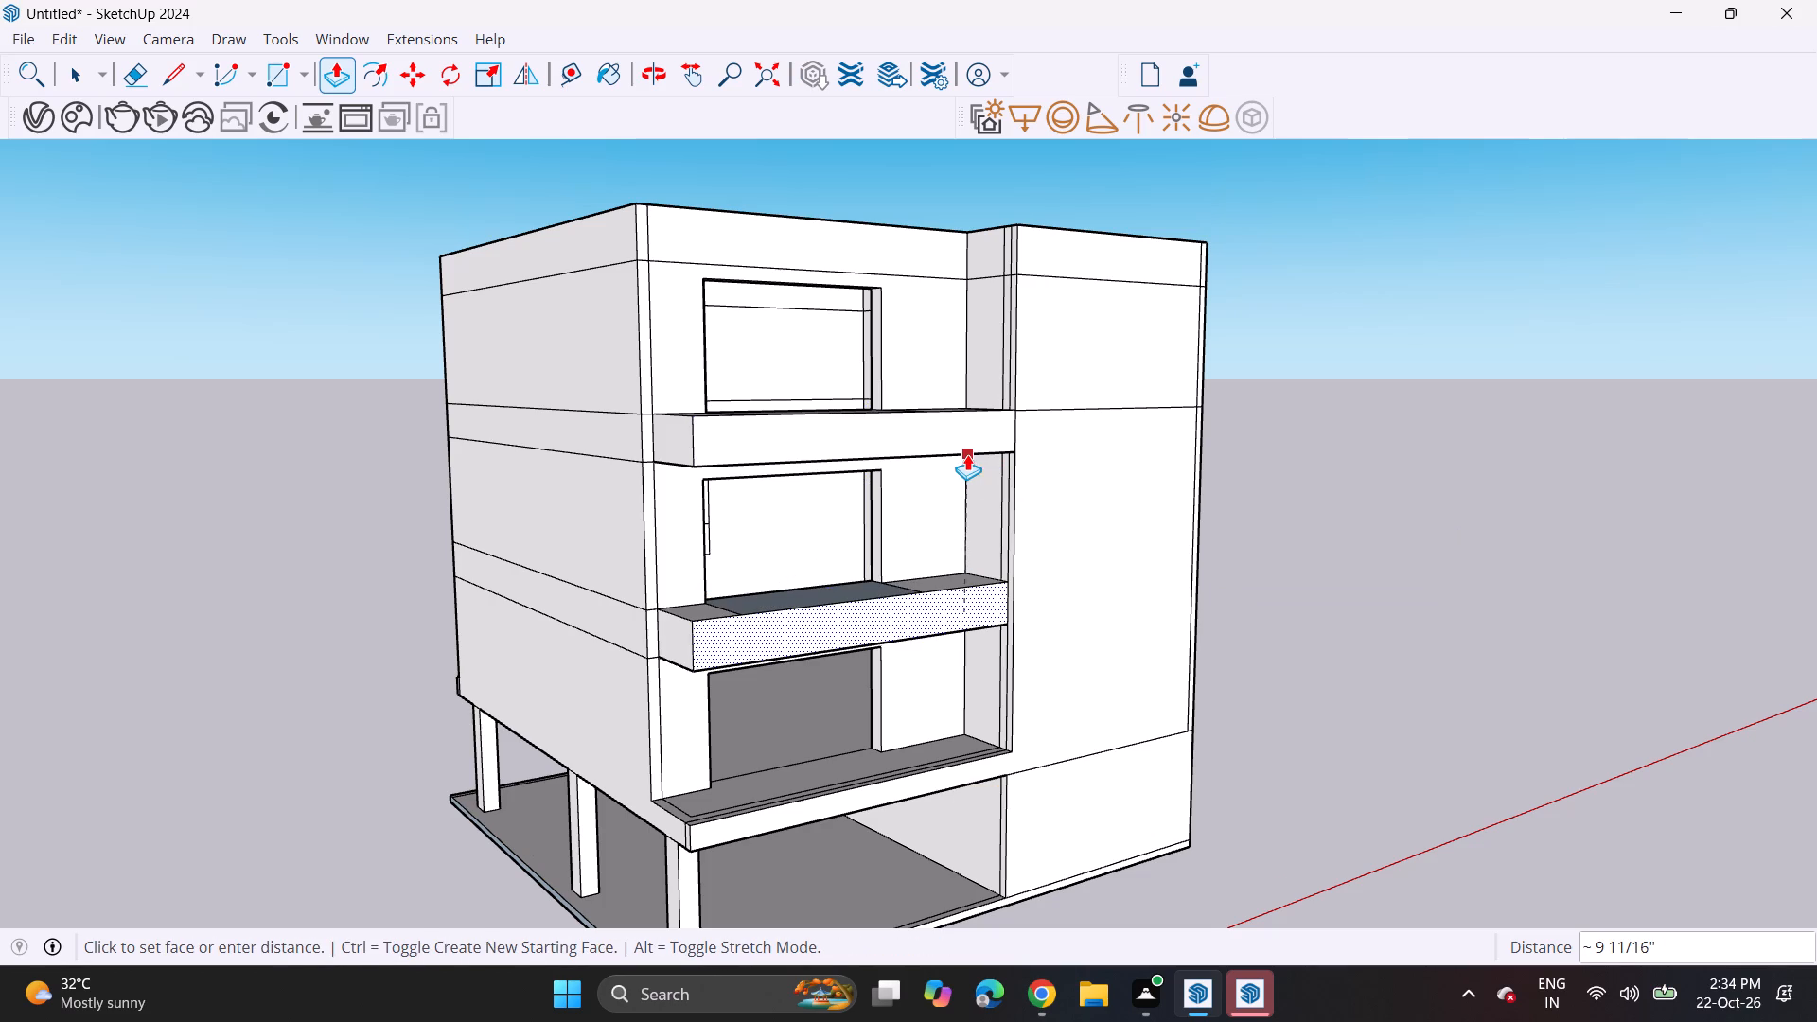
{"action": "left_click", "coordinate": [967, 454]}
{"action": "left_click", "coordinate": [970, 591]}
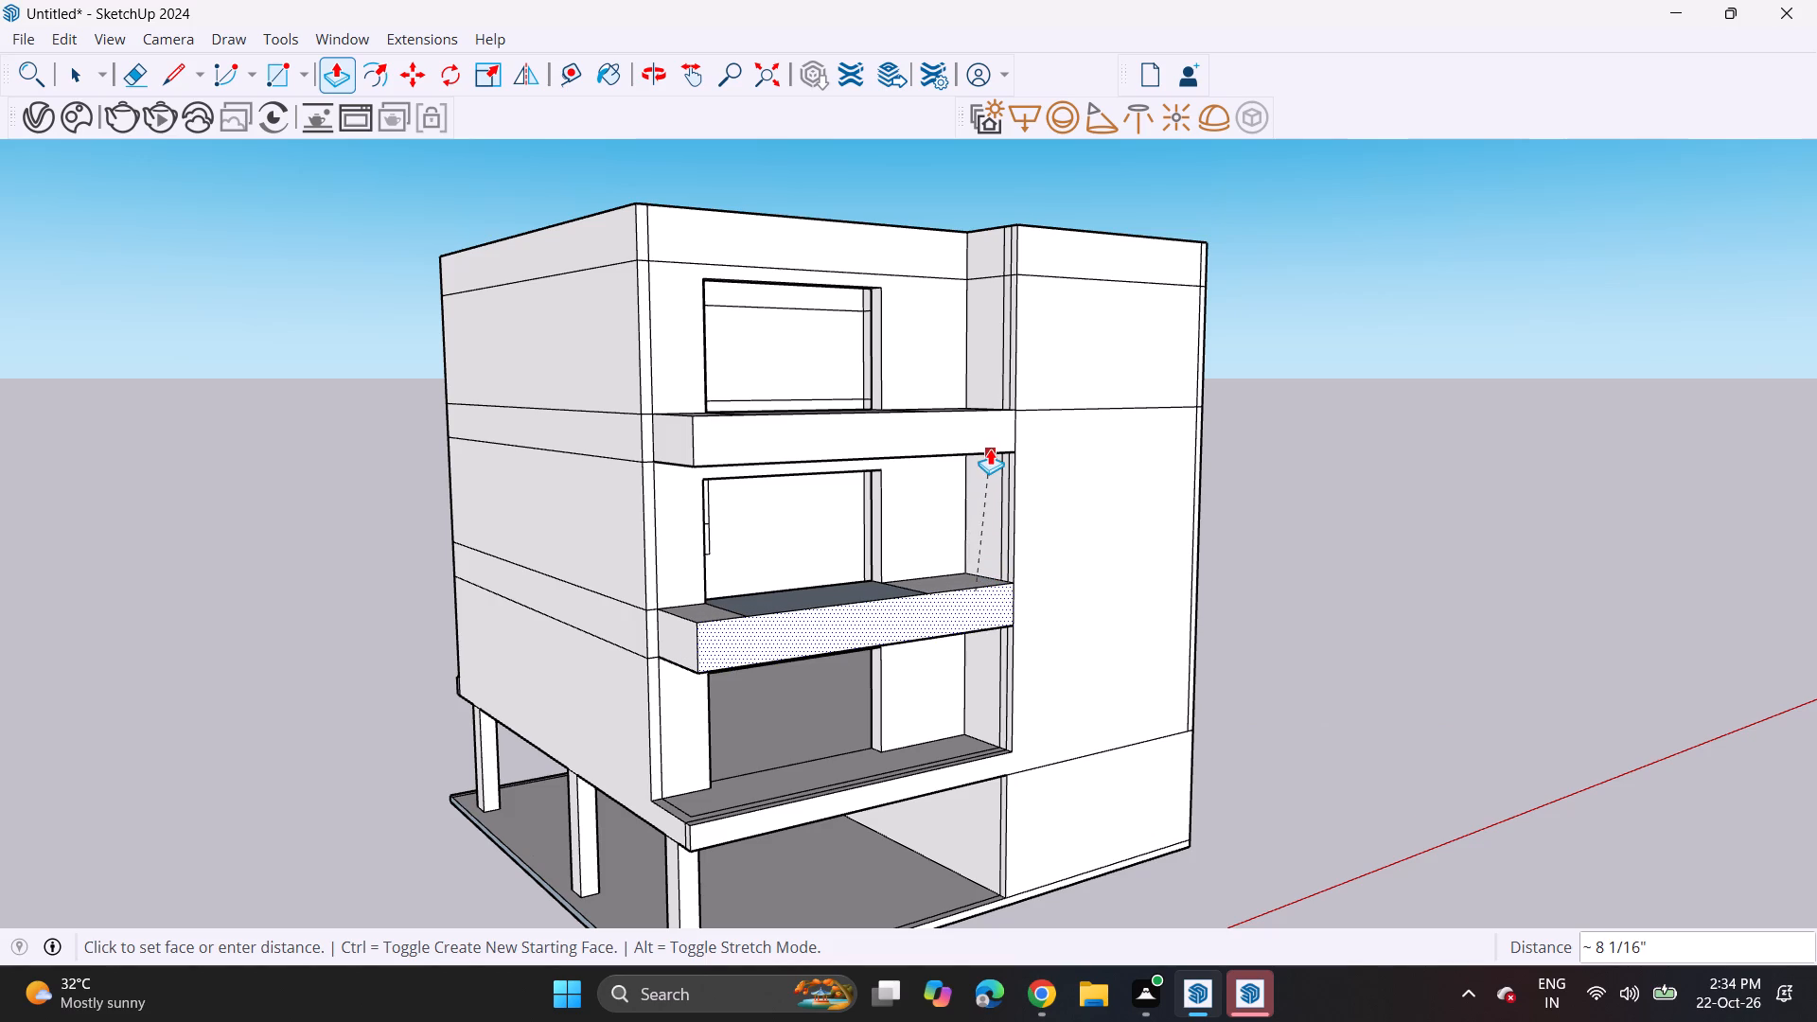
{"action": "left_click", "coordinate": [990, 449]}
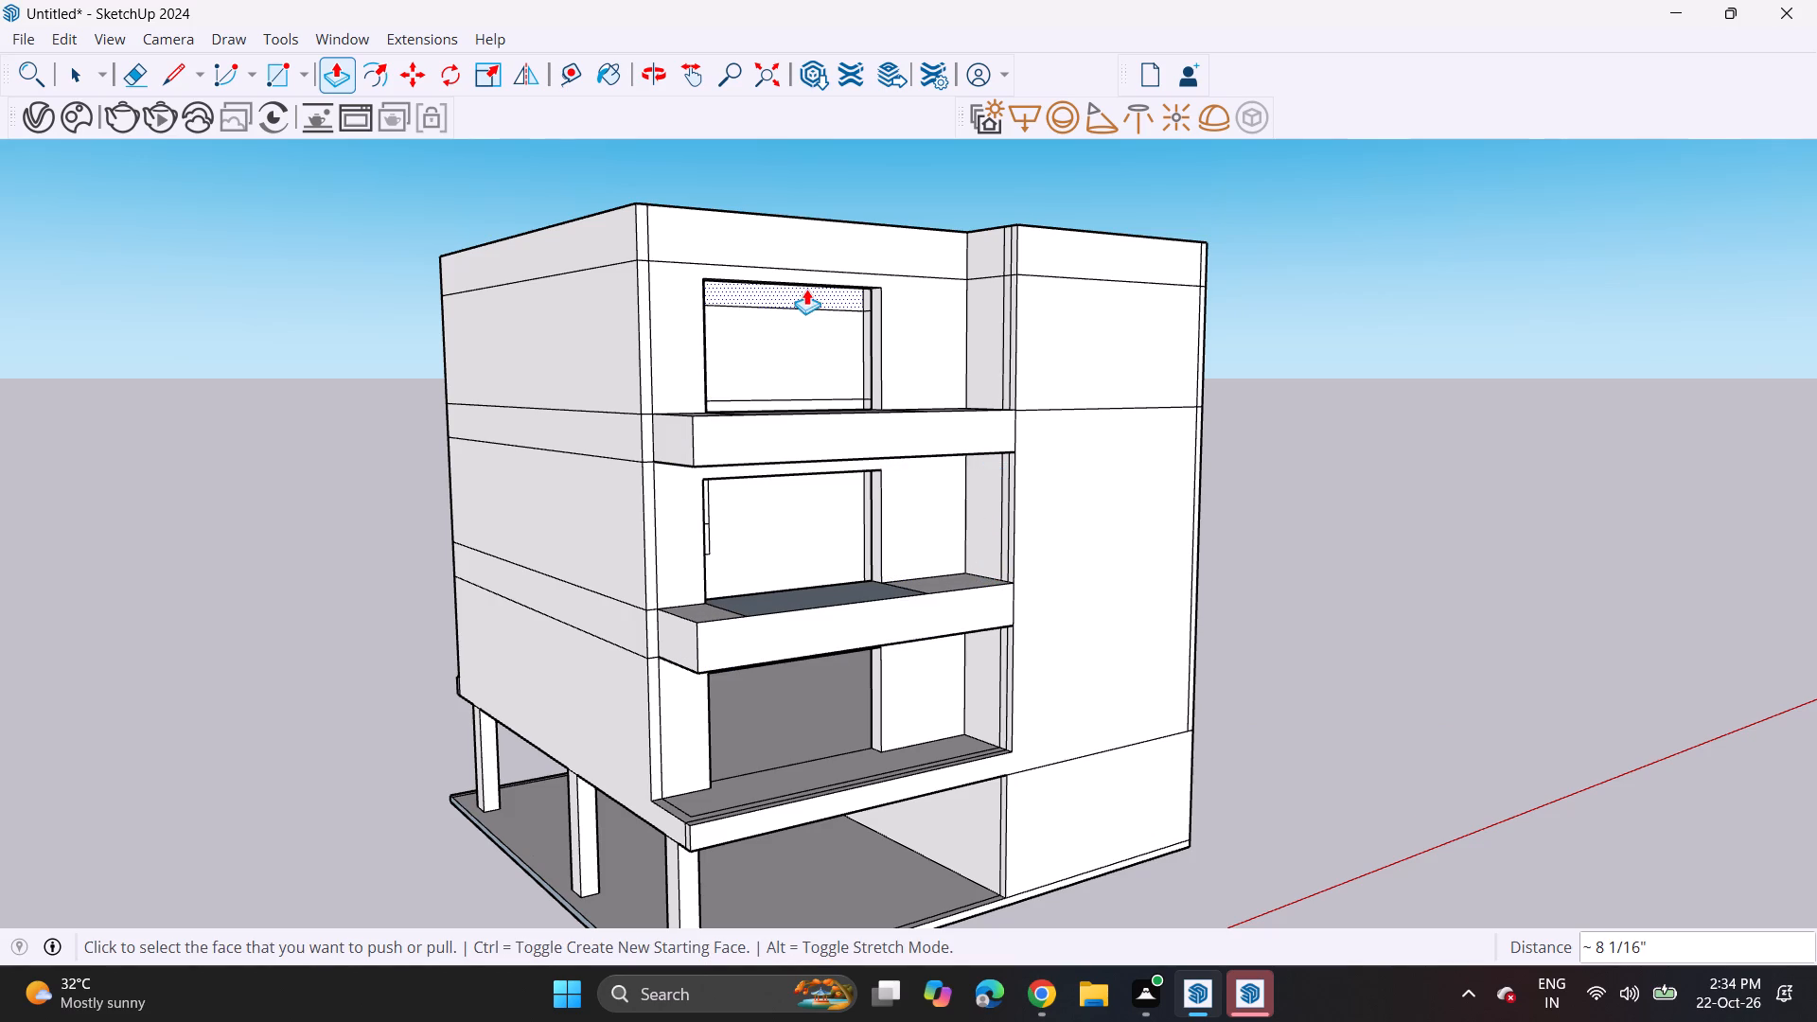
Pull the parapet band above the top window outward, about 4' 5" and then further until flush with the plain projecting block.
{"action": "left_click", "coordinate": [809, 244]}
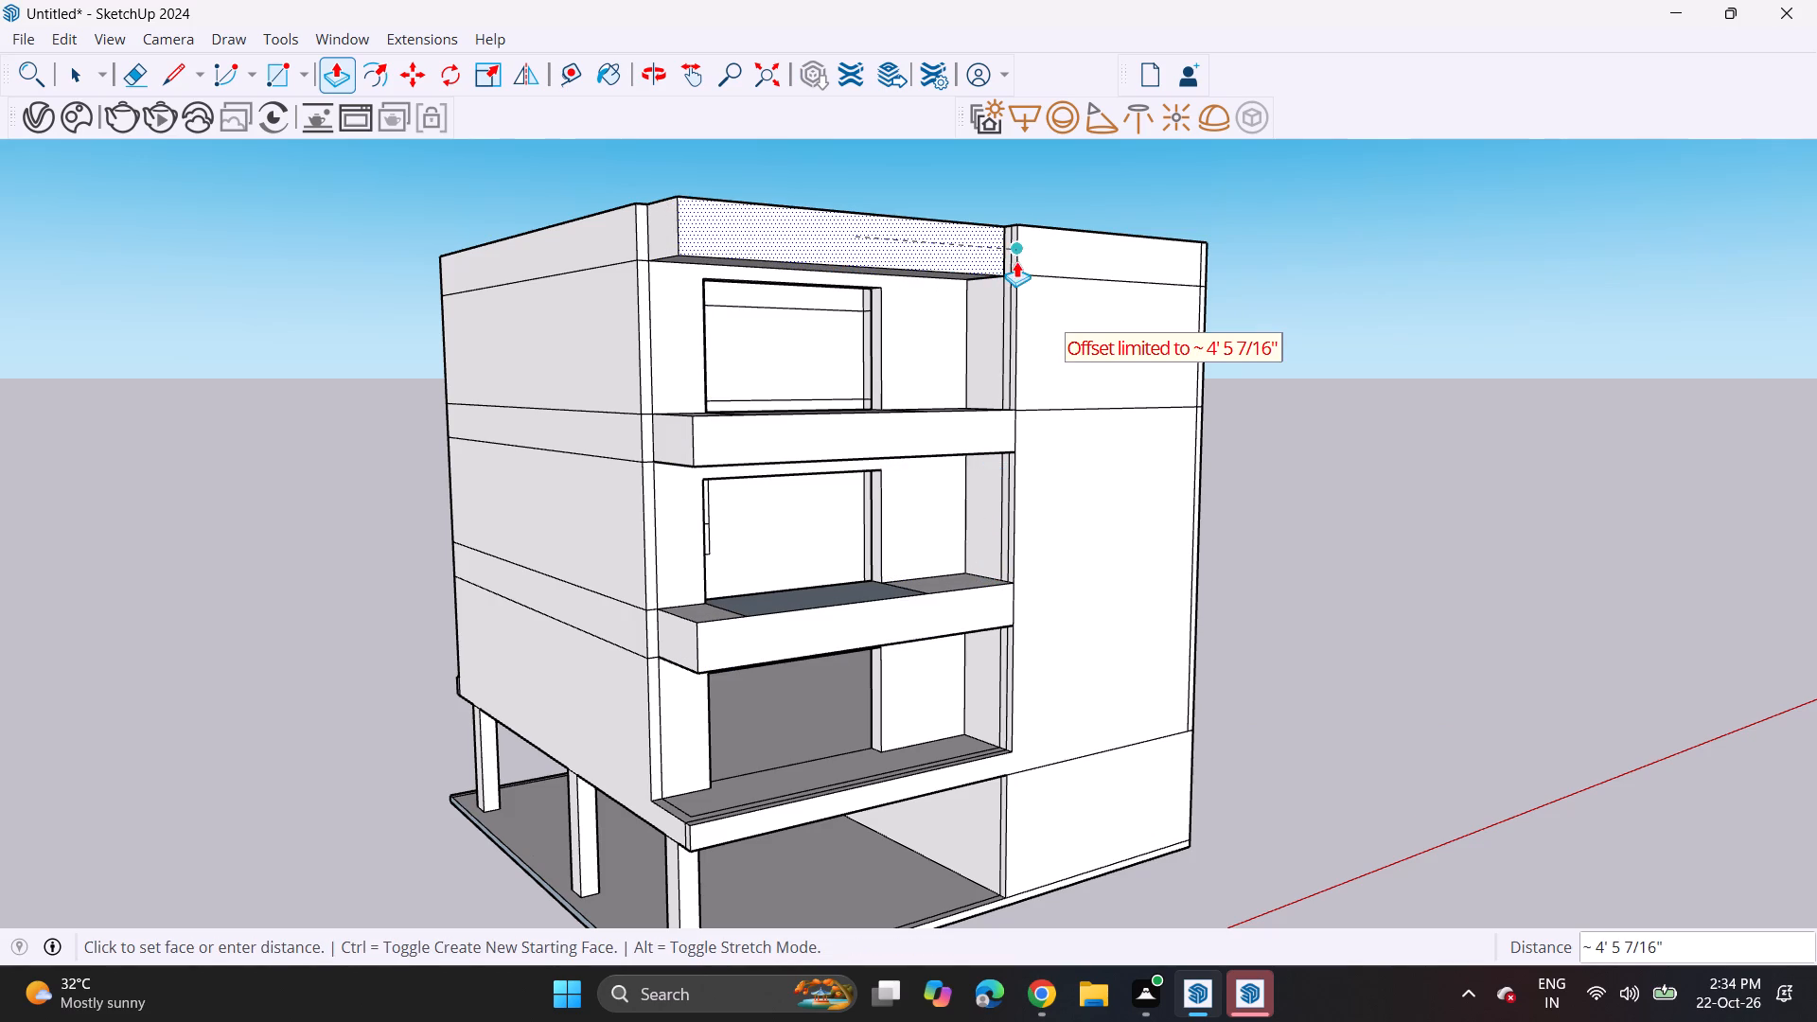
{"action": "left_click", "coordinate": [1016, 261]}
{"action": "left_click", "coordinate": [993, 250]}
{"action": "left_click", "coordinate": [1019, 257]}
{"action": "left_click", "coordinate": [992, 243]}
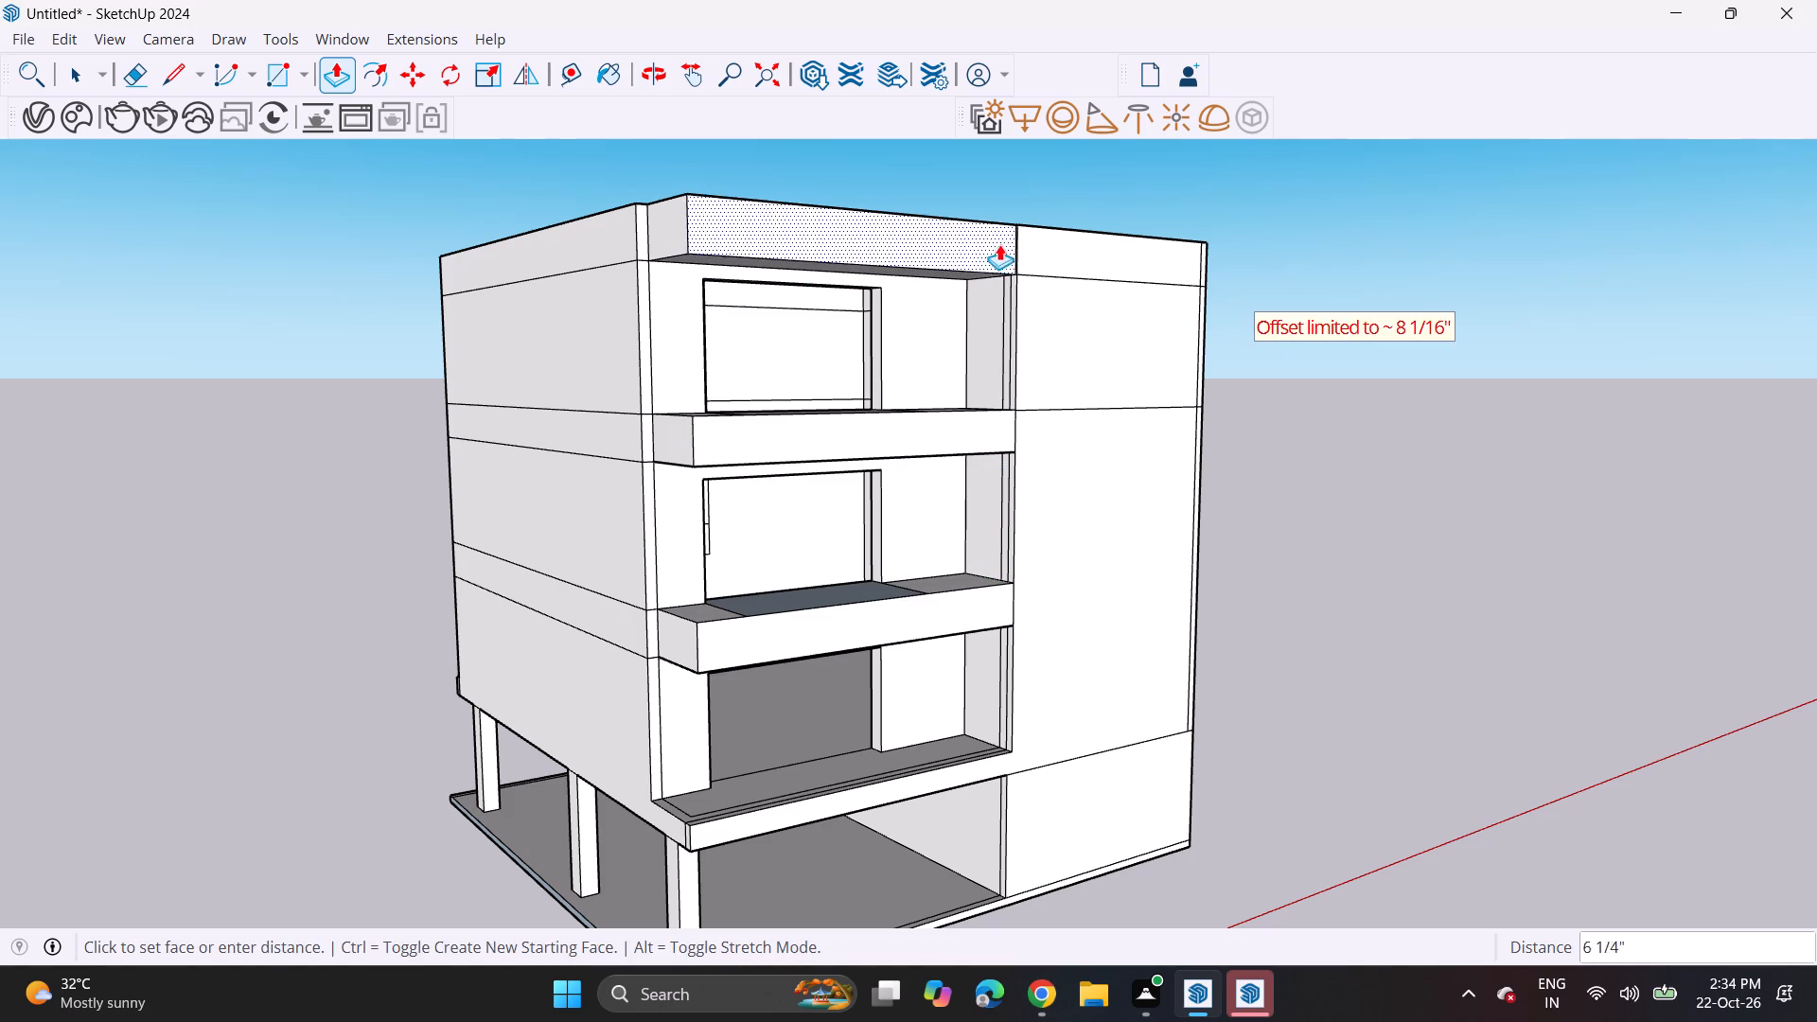
{"action": "left_click", "coordinate": [1014, 254]}
Pull the narrow wall strip at the middle storey's outer corner forward about 5' 11" to form a side fin flush with the bands.
{"action": "middle_click_drag", "start_coordinate": [995, 358], "coordinate": [790, 426]}
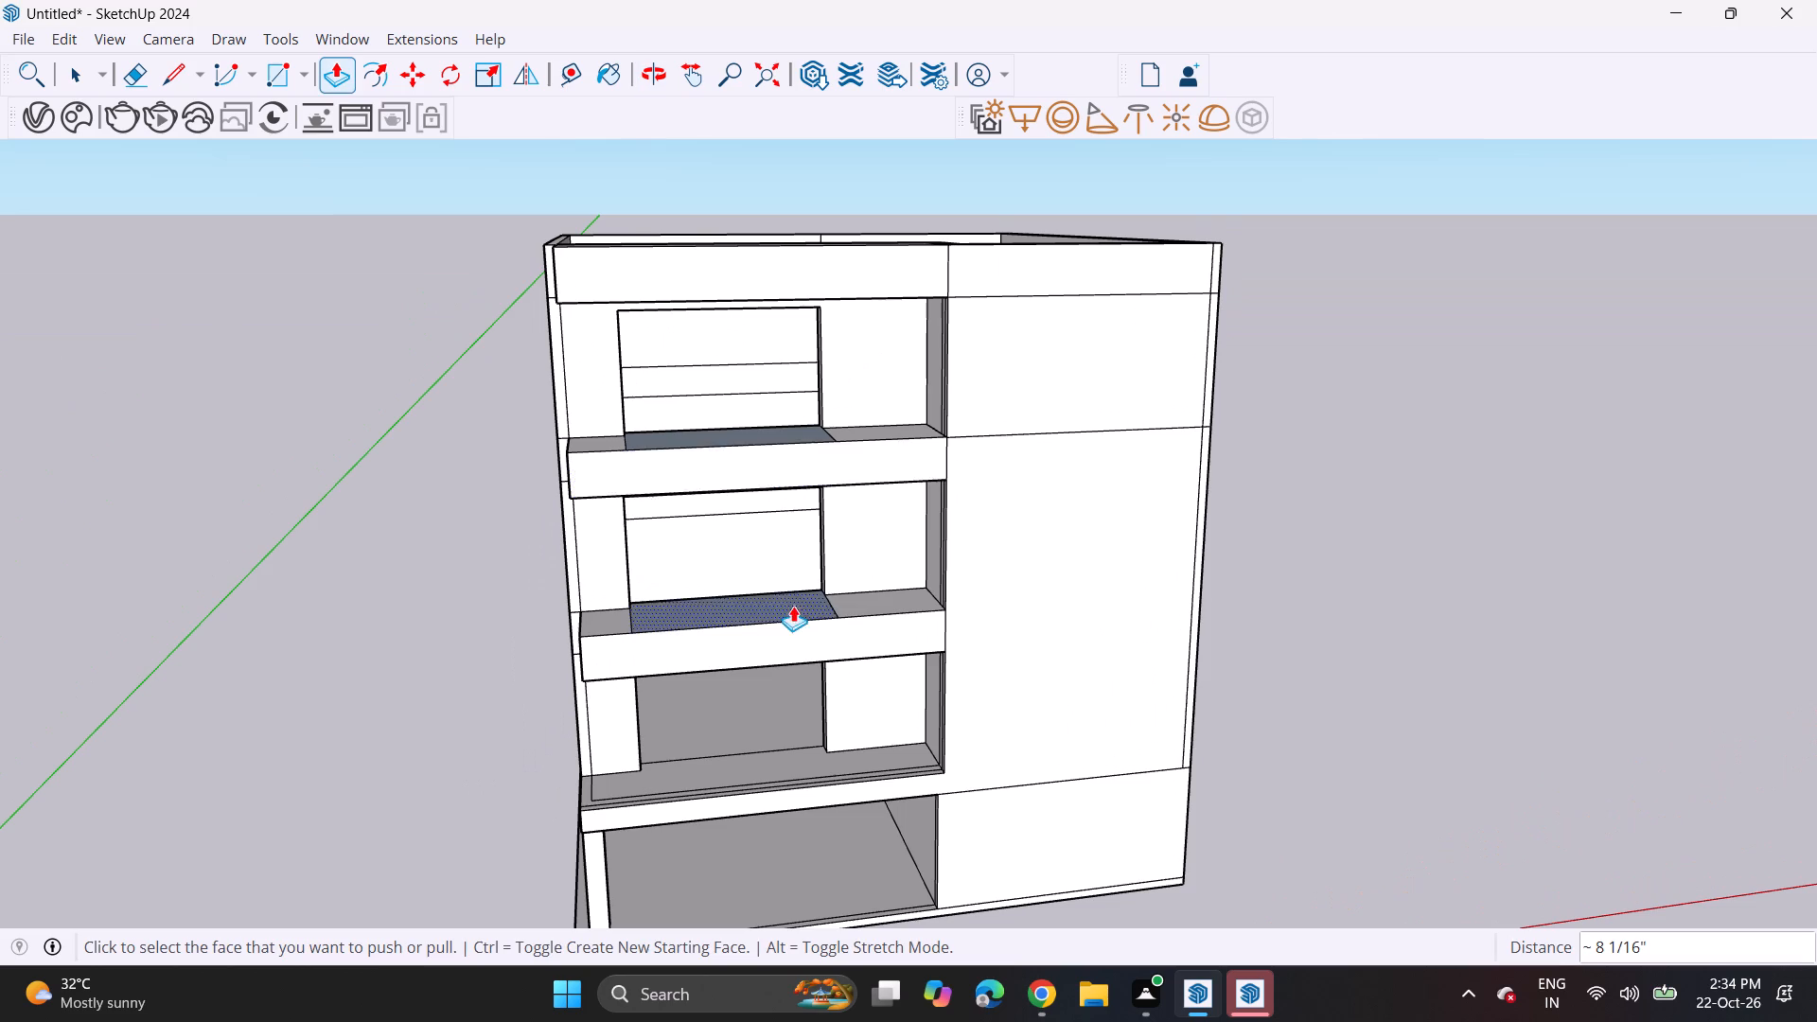
{"action": "middle_click_drag", "start_coordinate": [788, 603], "coordinate": [700, 503]}
{"action": "scroll", "coordinate": [788, 603], "scroll_direction": "up", "scroll_amount": 1}
{"action": "scroll", "coordinate": [703, 496], "scroll_direction": "up", "scroll_amount": 1}
{"action": "scroll", "coordinate": [700, 492], "scroll_direction": "down", "scroll_amount": 4}
{"action": "middle_click_drag", "start_coordinate": [700, 492], "coordinate": [794, 614], "text": "shift"}
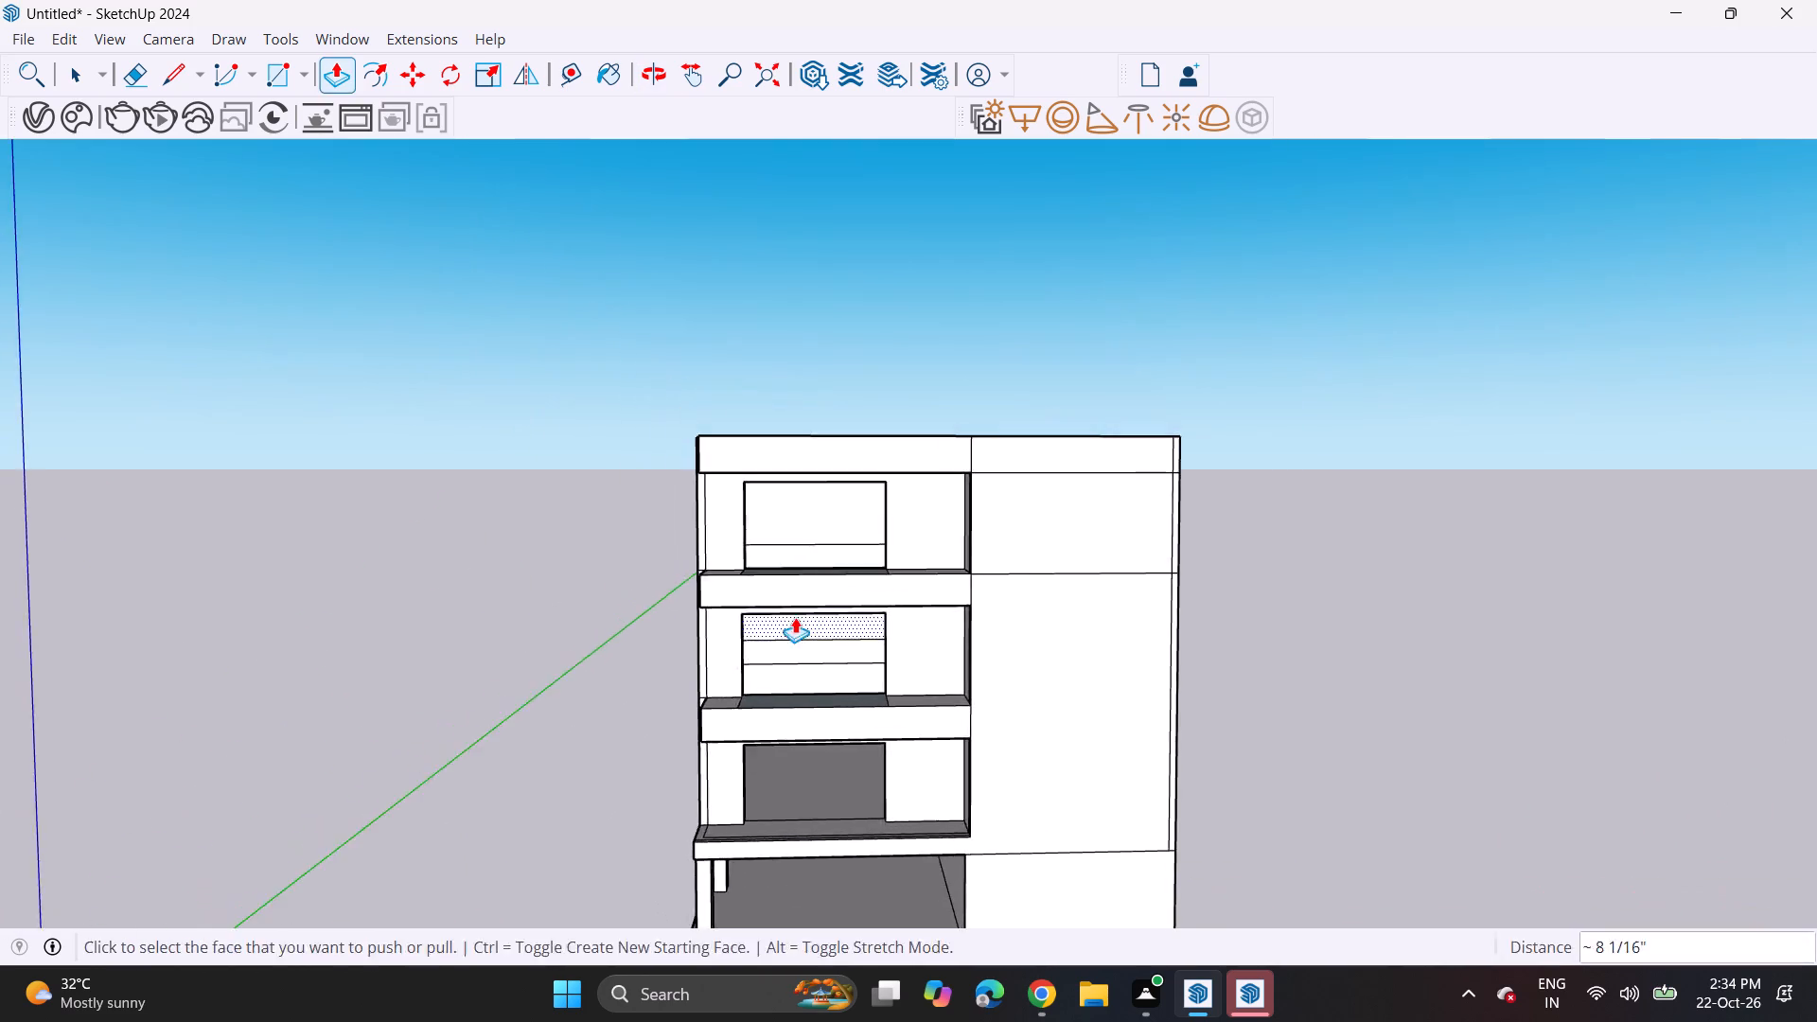
{"action": "middle_click_drag", "start_coordinate": [793, 617], "coordinate": [763, 505]}
{"action": "scroll", "coordinate": [718, 565], "scroll_direction": "up", "scroll_amount": 9}
{"action": "left_click", "coordinate": [673, 652]}
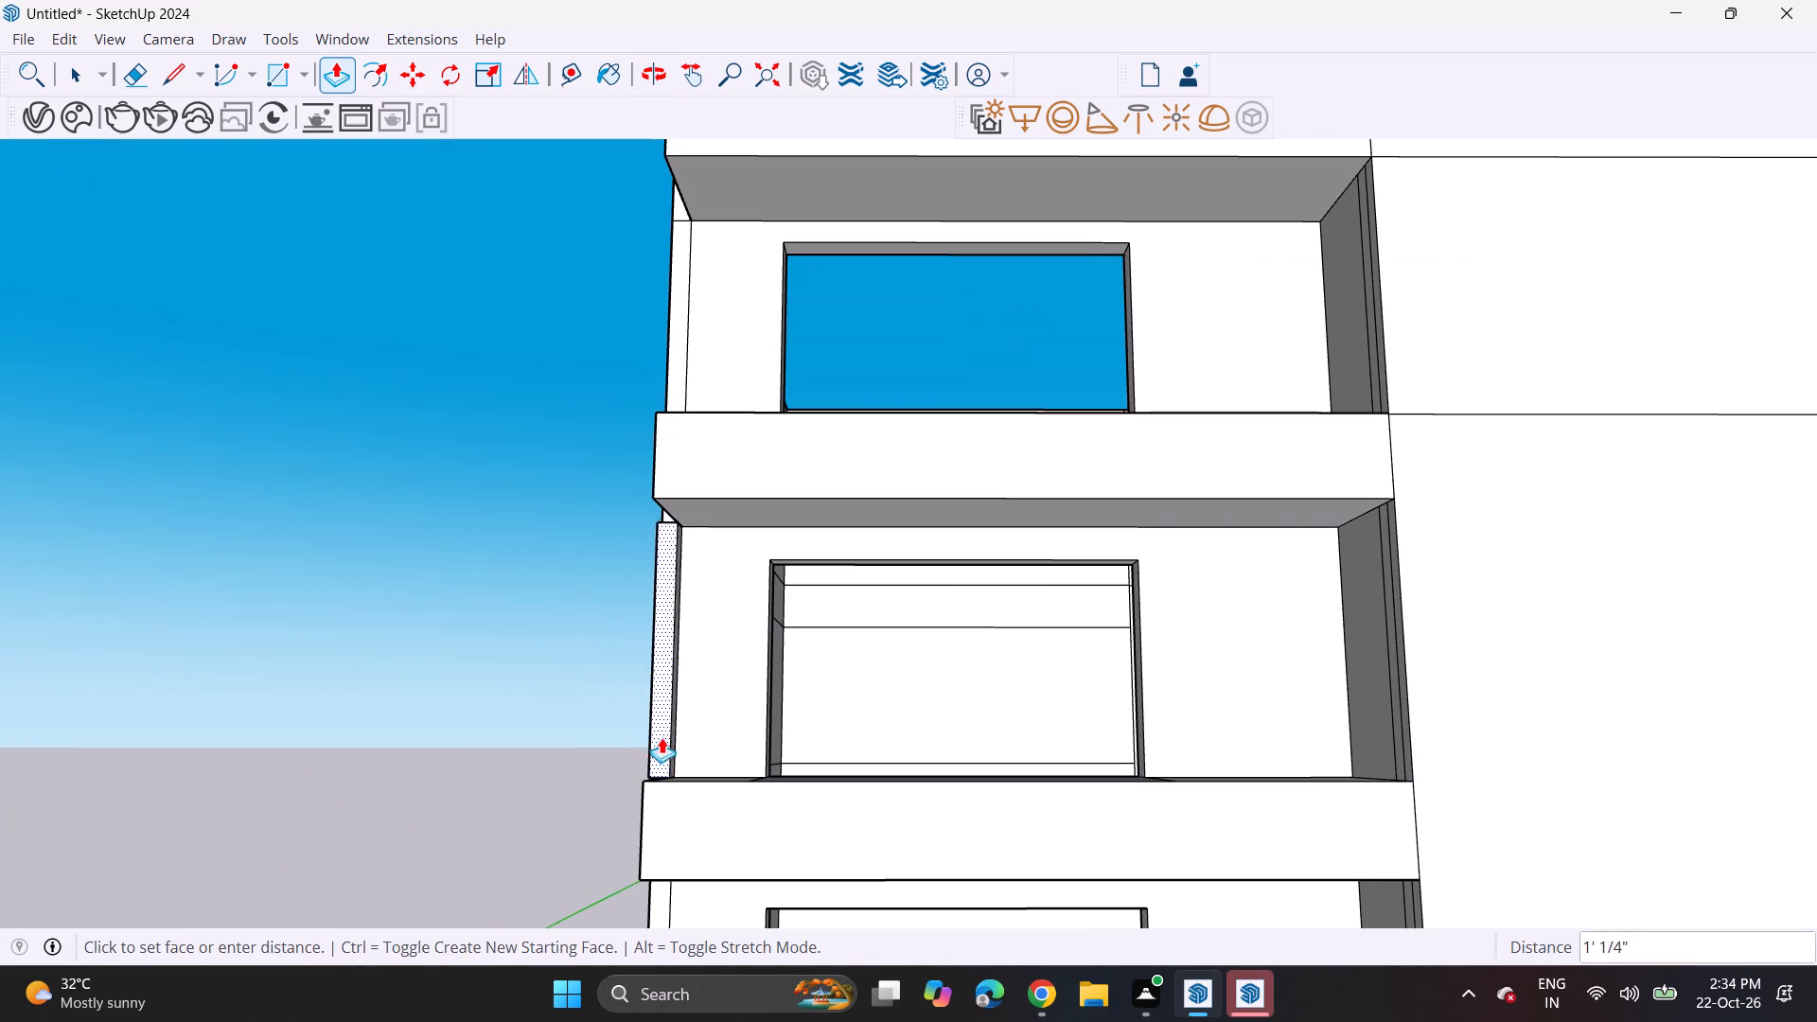
{"action": "left_click", "coordinate": [646, 811]}
Extend the underside of the side fin down about 3' 4" to the bottom edge of the lower band.
{"action": "middle_click_drag", "start_coordinate": [678, 811], "coordinate": [855, 755]}
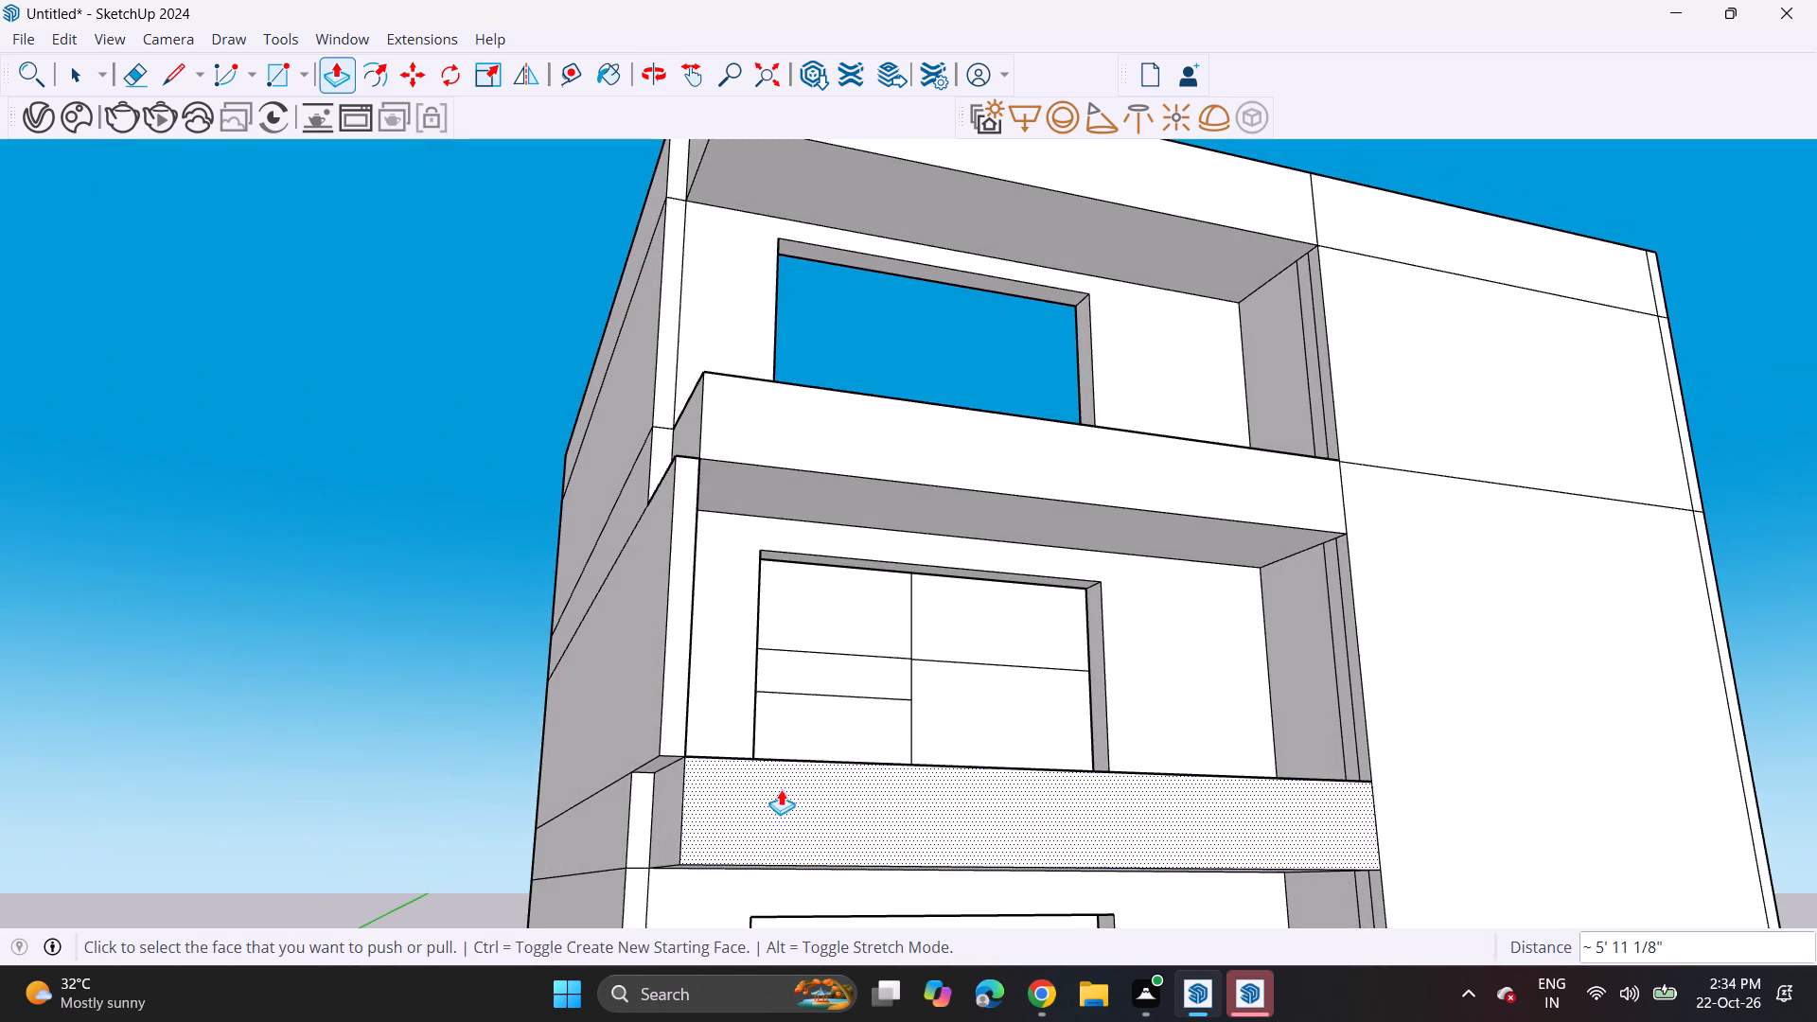
{"action": "scroll", "coordinate": [723, 786], "scroll_direction": "down", "scroll_amount": 6}
{"action": "scroll", "coordinate": [669, 795], "scroll_direction": "up", "scroll_amount": 1}
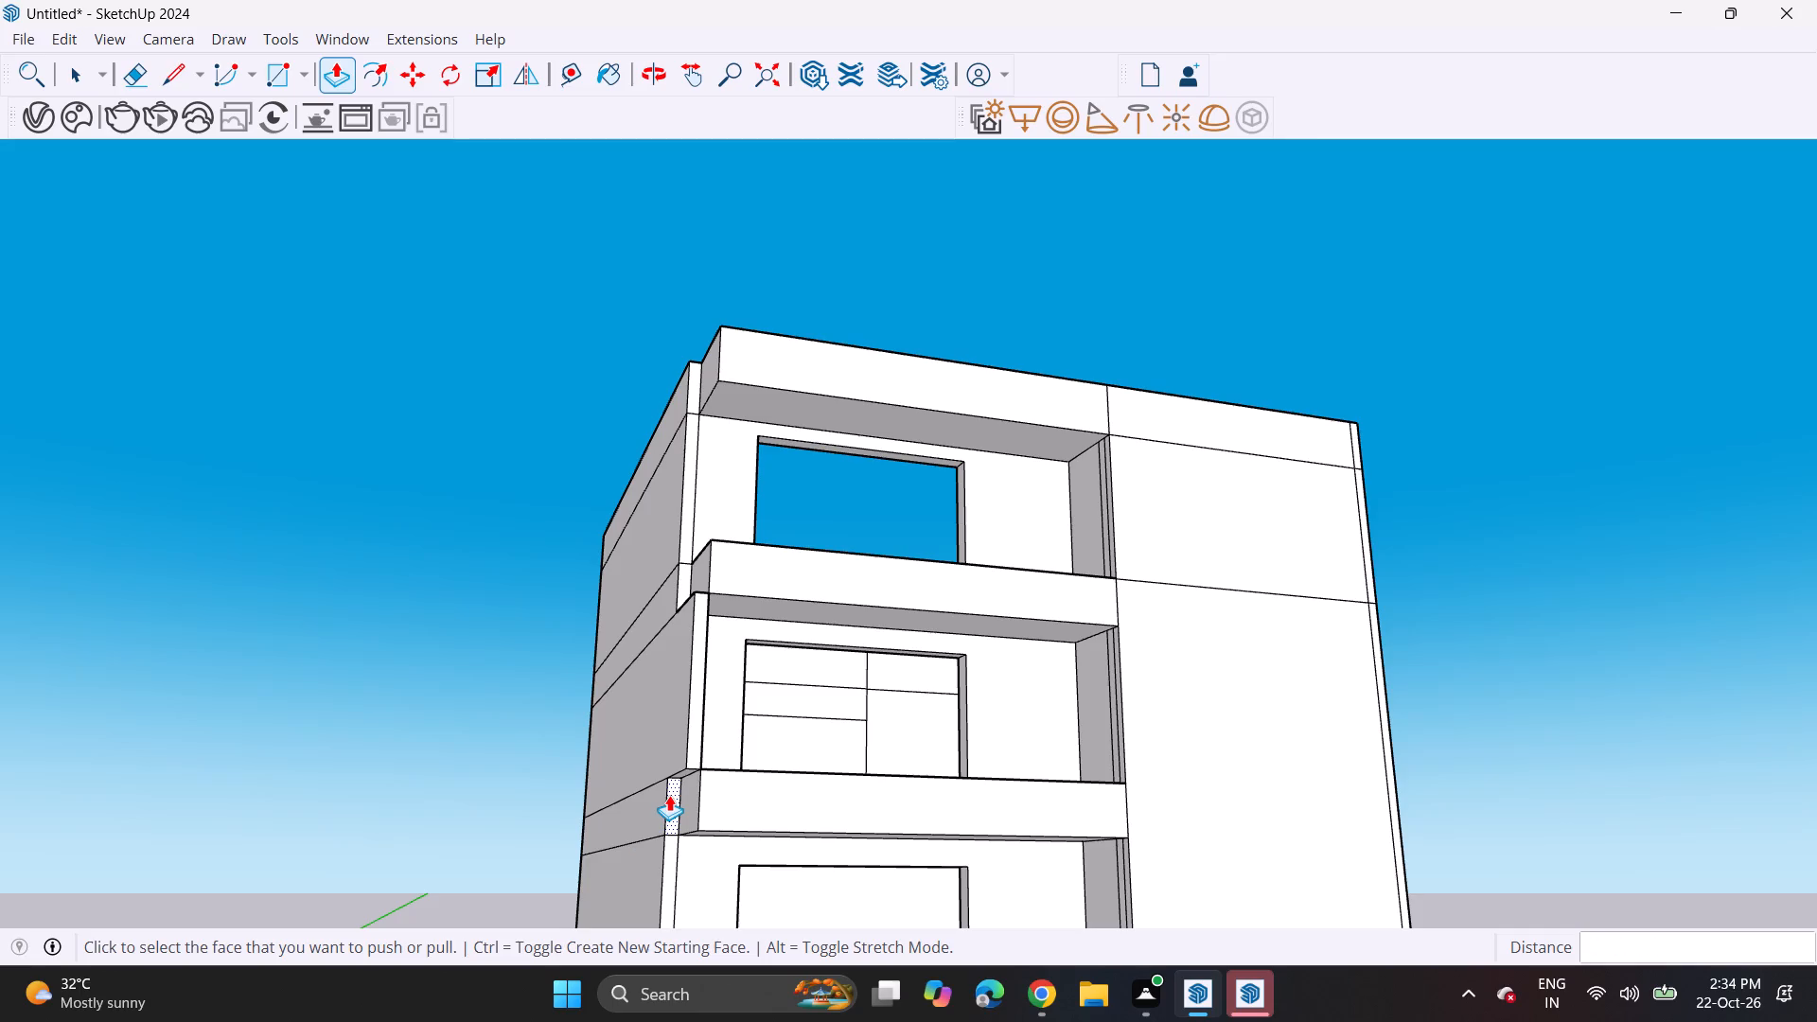
{"action": "scroll", "coordinate": [669, 795], "scroll_direction": "up", "scroll_amount": 3}
{"action": "left_click", "coordinate": [693, 761]}
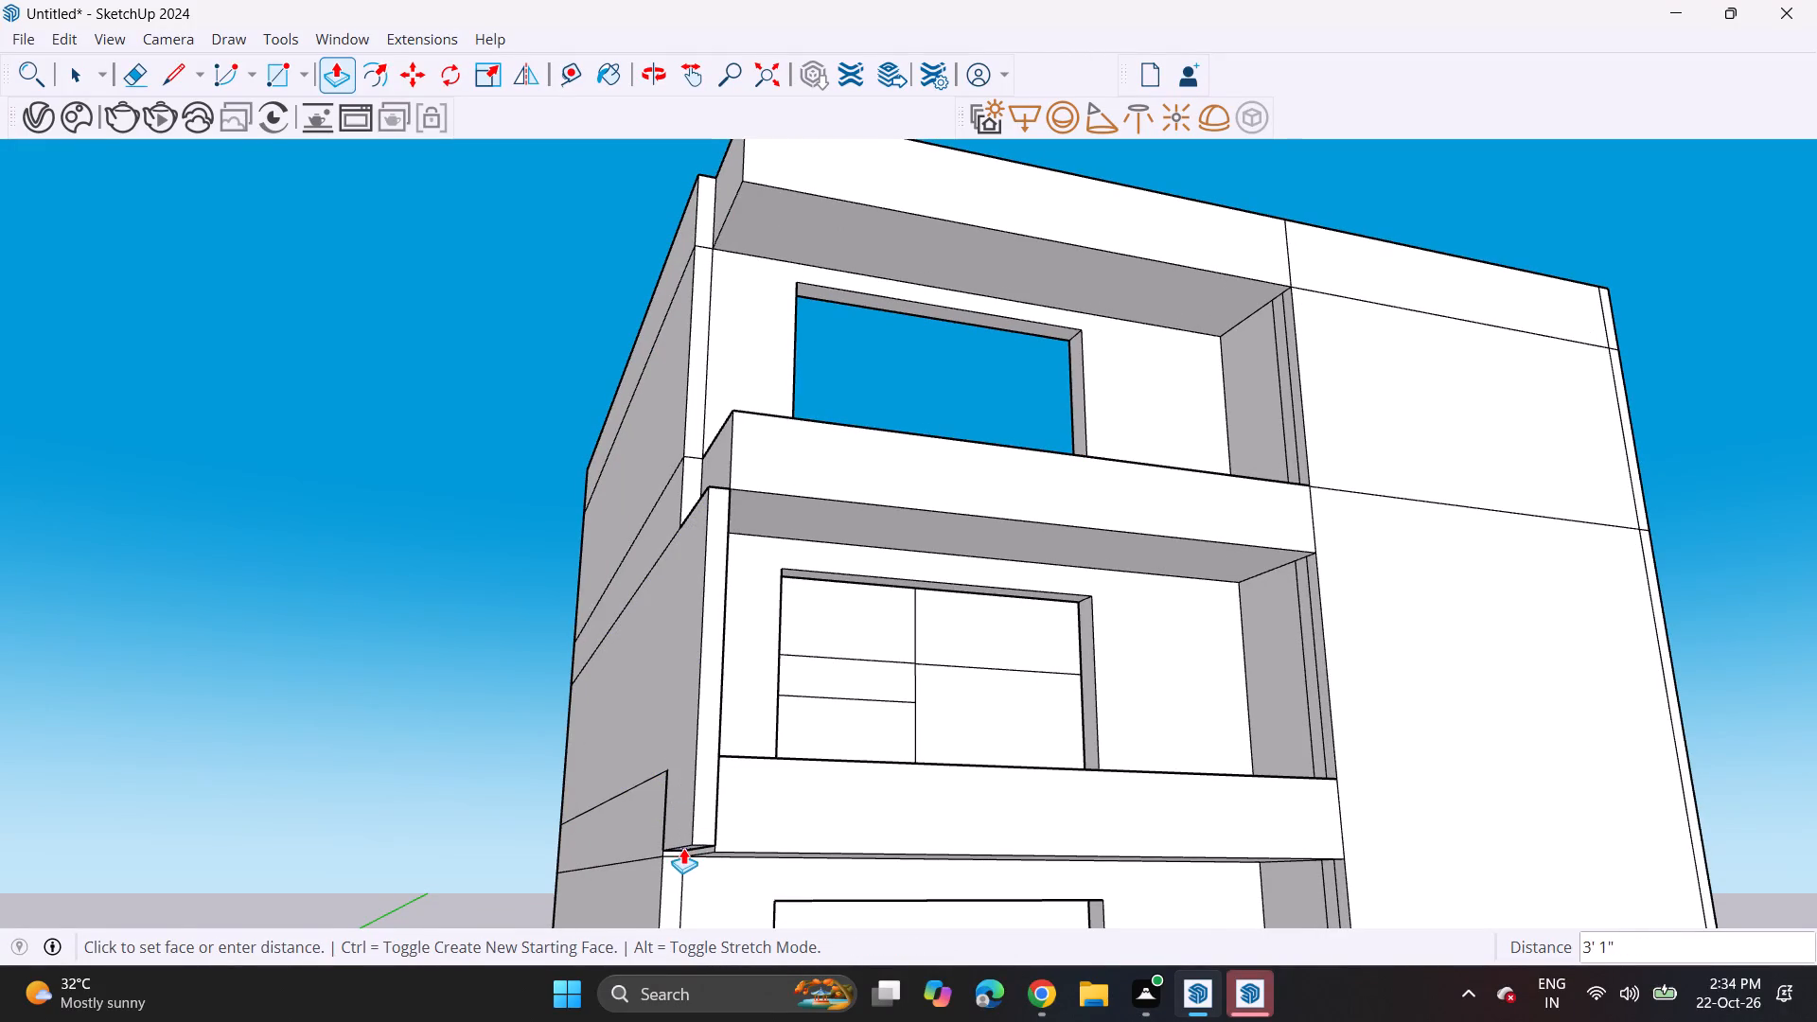
{"action": "left_click", "coordinate": [719, 853]}
Extend the top of the side fin up about 3' 2" to the upper edge of the band above.
{"action": "scroll", "coordinate": [718, 845], "scroll_direction": "down", "scroll_amount": 6}
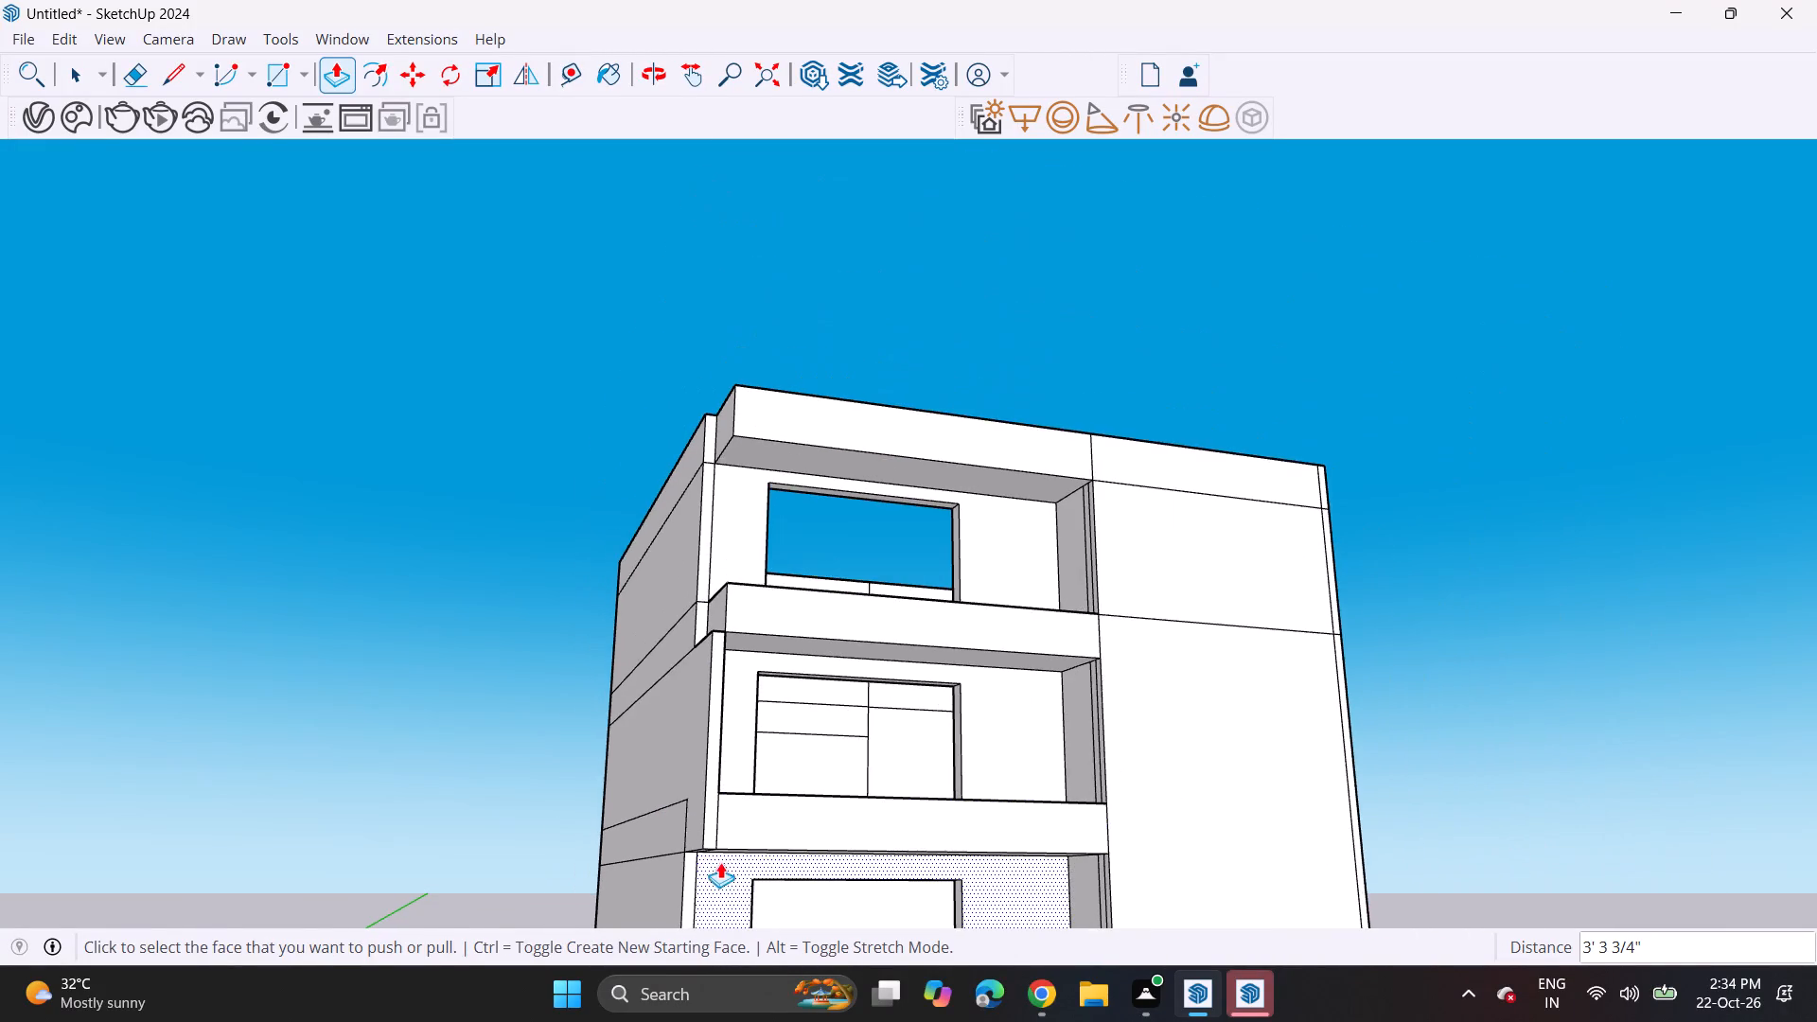
{"action": "middle_click_drag", "start_coordinate": [768, 861], "coordinate": [653, 829]}
{"action": "scroll", "coordinate": [652, 829], "scroll_direction": "up", "scroll_amount": 1}
{"action": "scroll", "coordinate": [627, 847], "scroll_direction": "down", "scroll_amount": 6}
{"action": "middle_click_drag", "start_coordinate": [642, 891], "coordinate": [670, 673], "text": "shift"}
{"action": "scroll", "coordinate": [674, 664], "scroll_direction": "up", "scroll_amount": 1, "text": "shift"}
{"action": "middle_click_drag", "start_coordinate": [662, 691], "coordinate": [765, 875]}
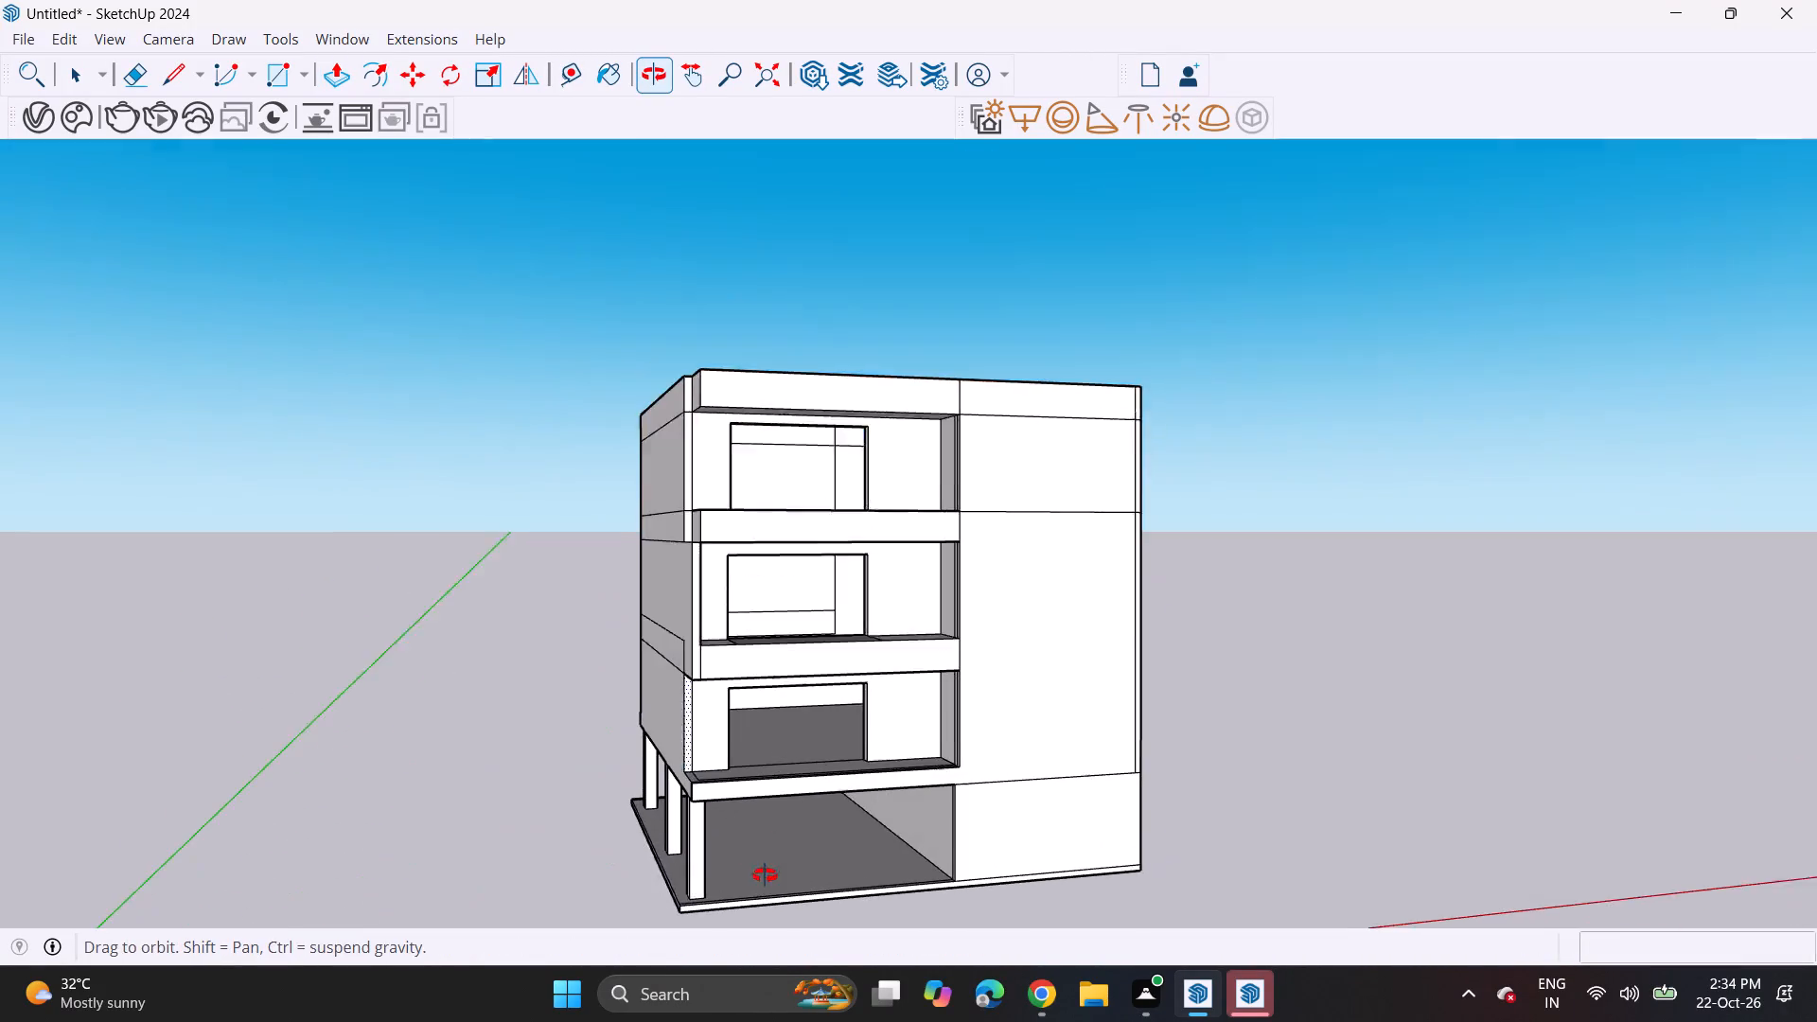
{"action": "middle_click_drag", "start_coordinate": [765, 875], "coordinate": [769, 881]}
{"action": "scroll", "coordinate": [711, 767], "scroll_direction": "up", "scroll_amount": 1}
{"action": "middle_click_drag", "start_coordinate": [690, 765], "coordinate": [571, 692]}
{"action": "scroll", "coordinate": [658, 543], "scroll_direction": "up", "scroll_amount": 5}
{"action": "scroll", "coordinate": [658, 449], "scroll_direction": "up", "scroll_amount": 2}
{"action": "middle_click_drag", "start_coordinate": [681, 449], "coordinate": [782, 603]}
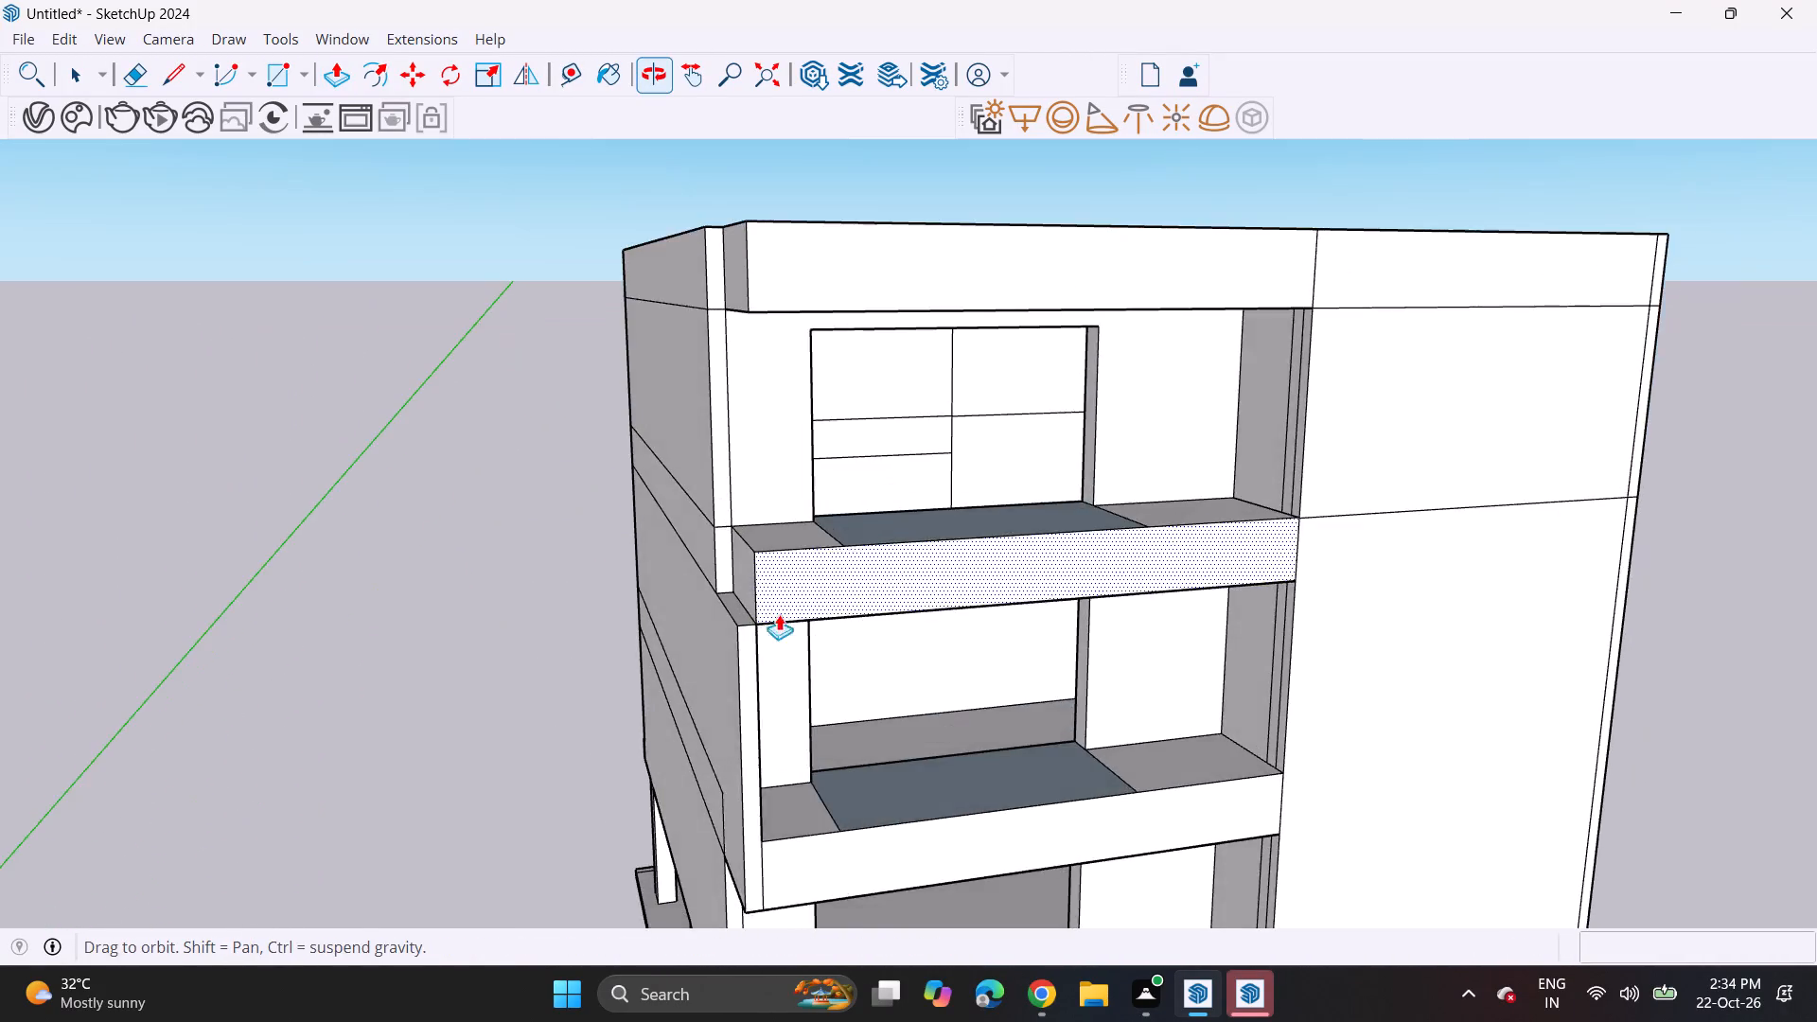
{"action": "scroll", "coordinate": [728, 616], "scroll_direction": "up", "scroll_amount": 5}
{"action": "left_click", "coordinate": [744, 613]}
{"action": "left_click", "coordinate": [780, 519]}
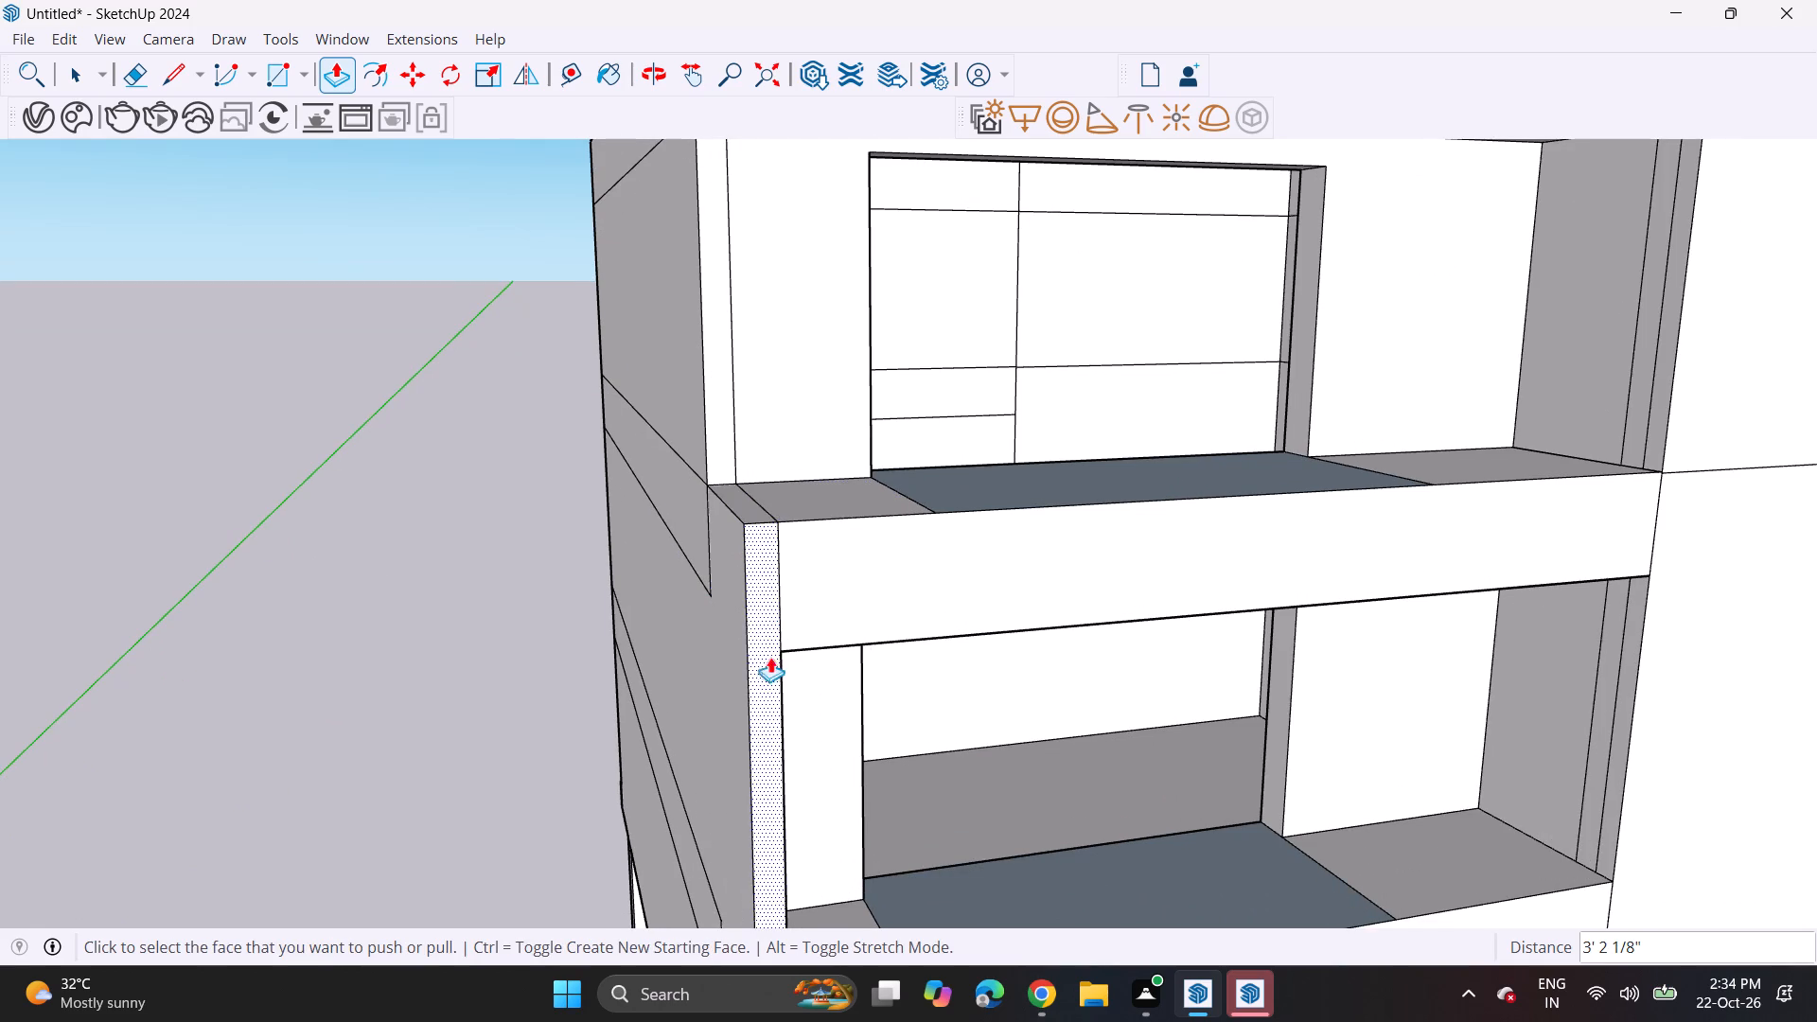
Thicken the side fin by pulling its inner face about 1' 4" towards the middle storey window.
{"action": "scroll", "coordinate": [777, 674], "scroll_direction": "up", "scroll_amount": 1}
{"action": "middle_click_drag", "start_coordinate": [665, 659], "coordinate": [457, 524]}
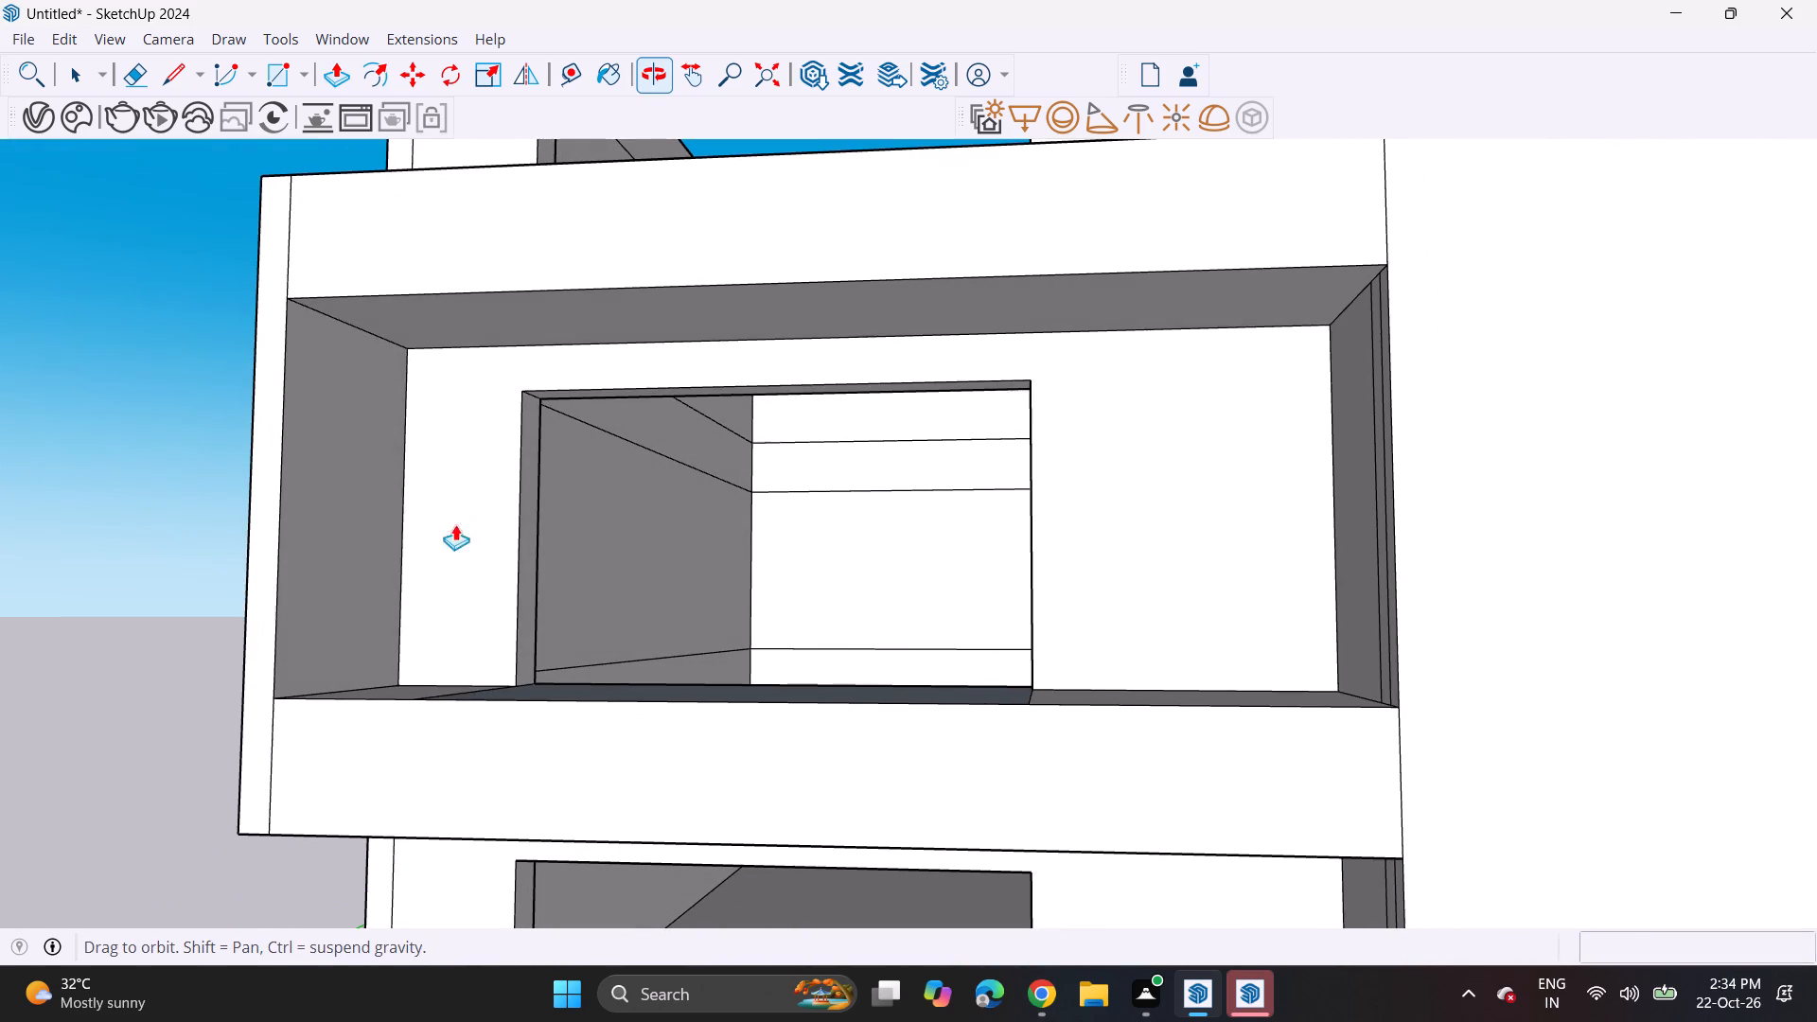
{"action": "left_click", "coordinate": [344, 562]}
{"action": "left_click", "coordinate": [392, 577]}
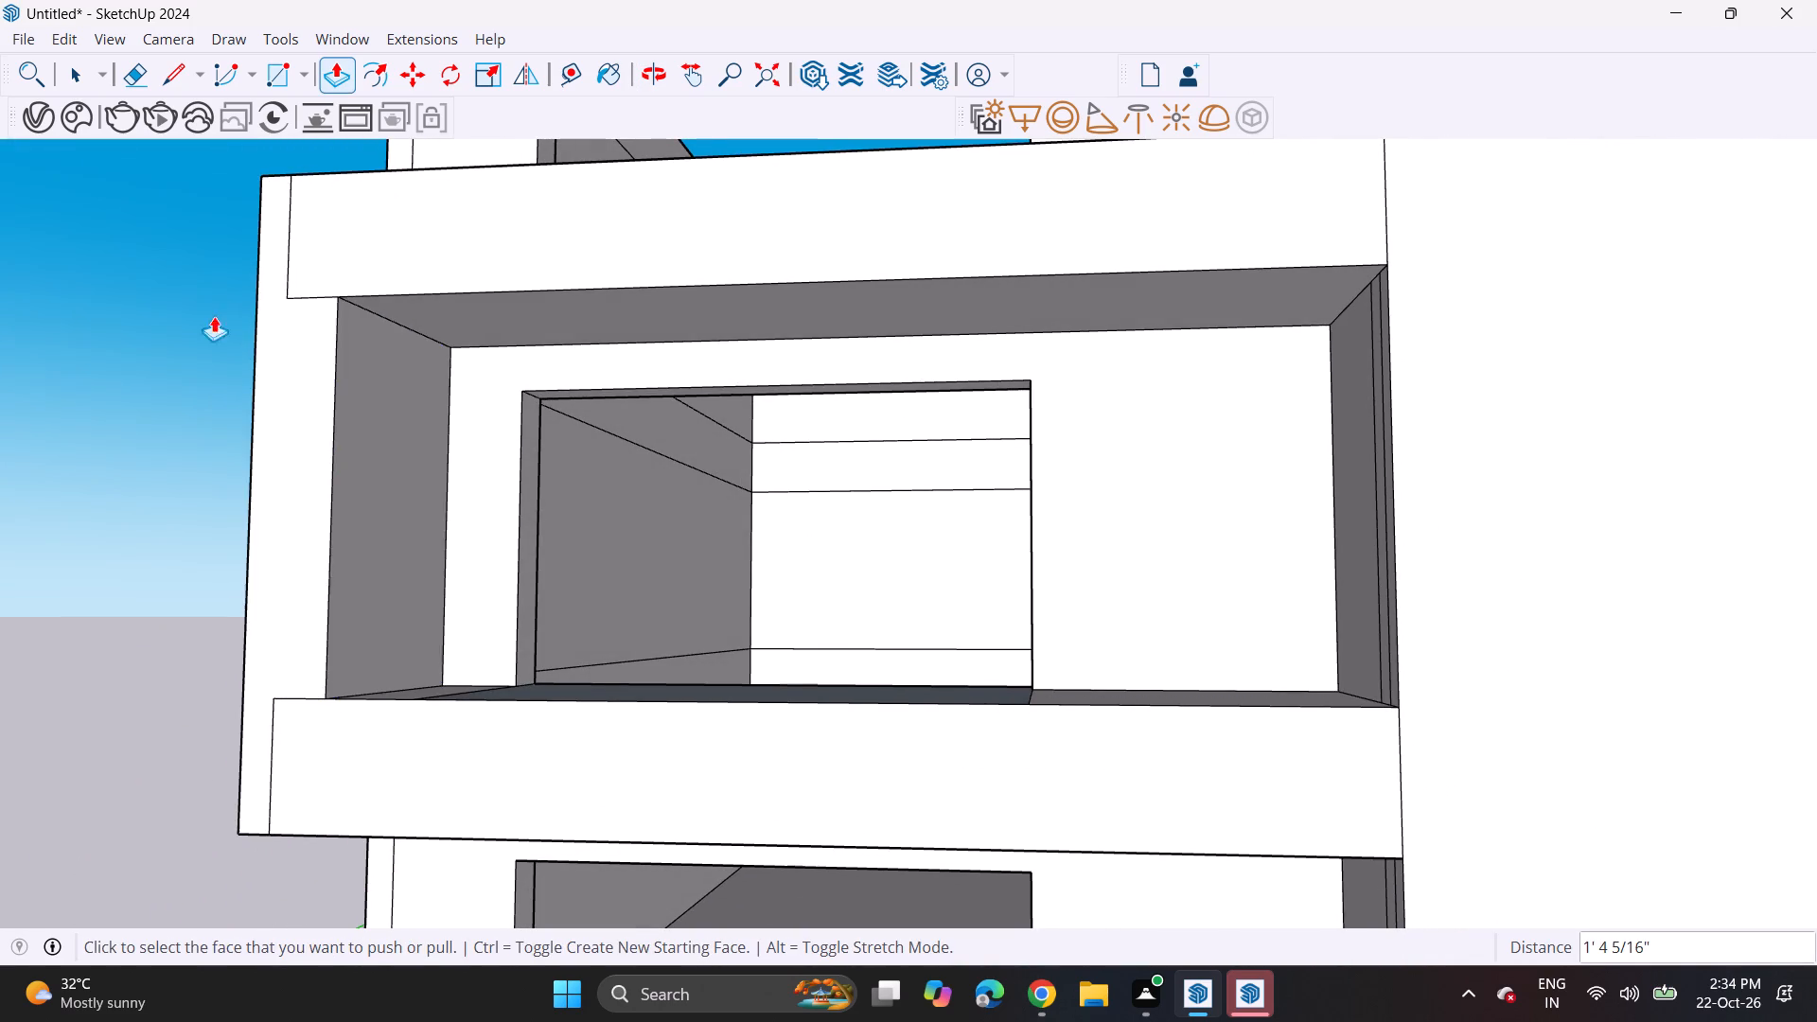
Draw a rectangle about 18' 4" by 10' on the plain block's top storey wall, from its inner edge between the two horizontal lines.
{"action": "middle_click_drag", "start_coordinate": [214, 291], "coordinate": [341, 368]}
{"action": "scroll", "coordinate": [372, 407], "scroll_direction": "down", "scroll_amount": 6}
{"action": "middle_click_drag", "start_coordinate": [454, 322], "coordinate": [444, 570], "text": "shift"}
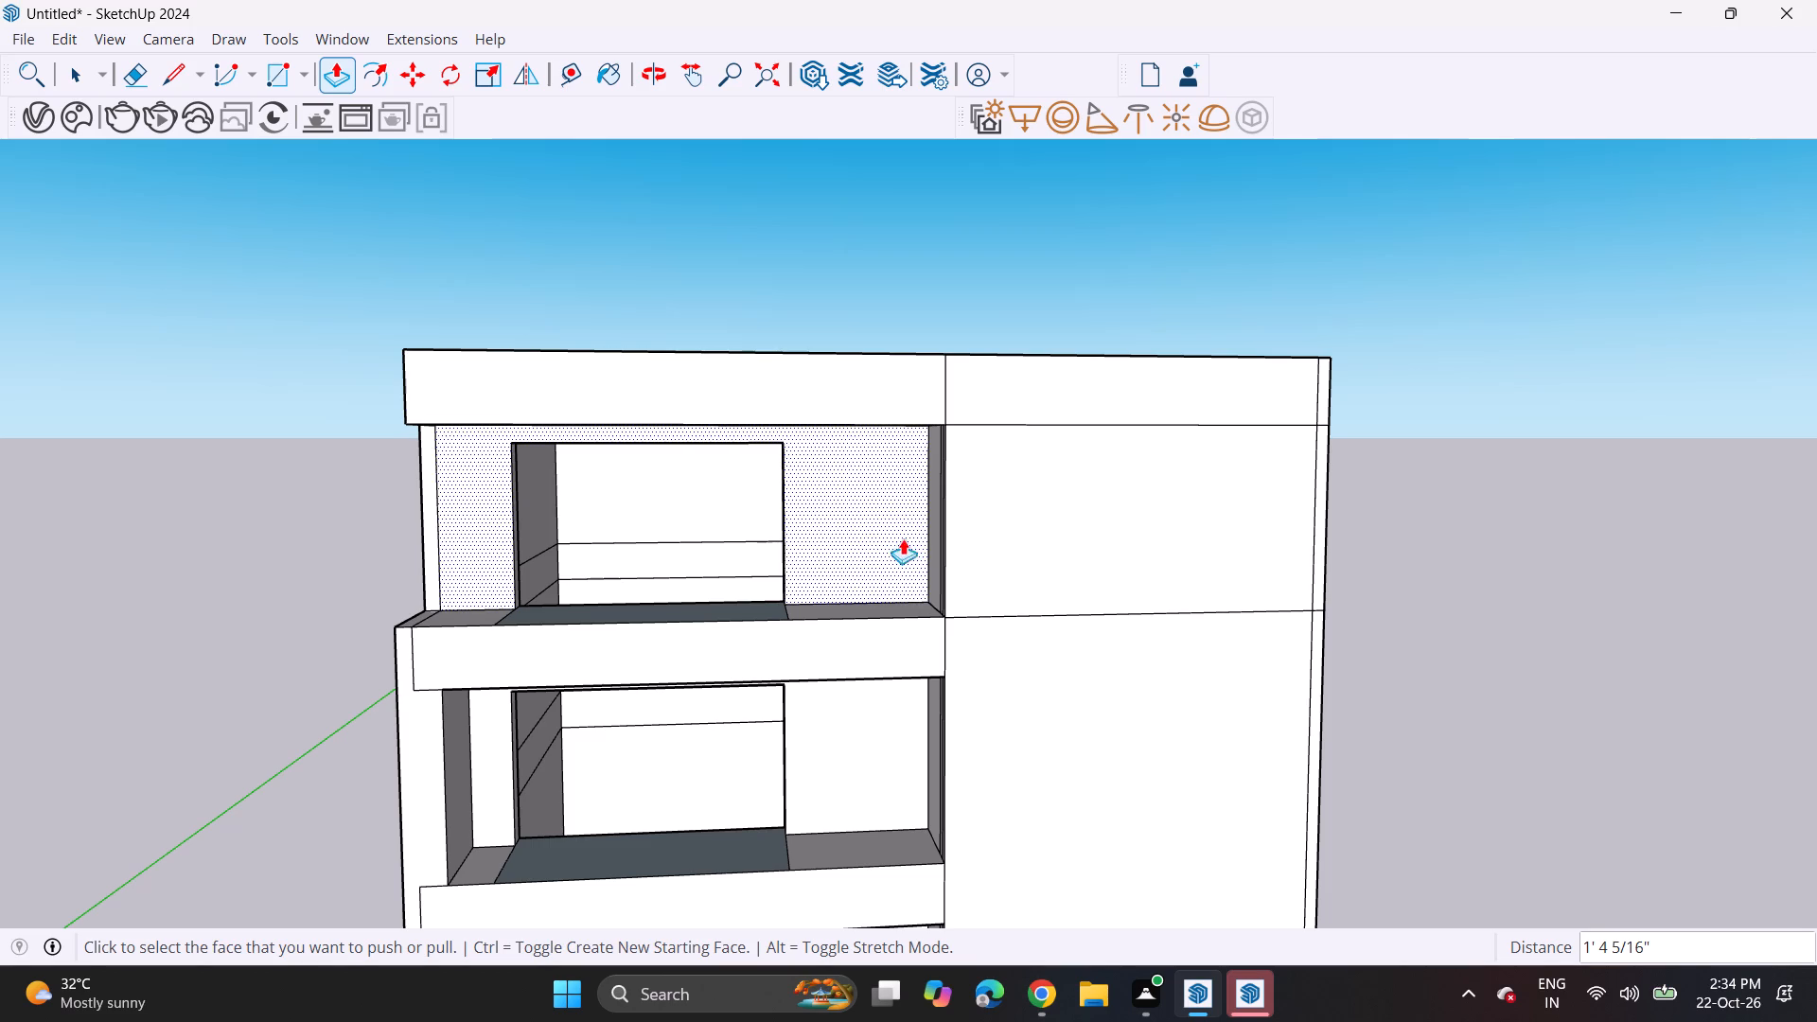
{"action": "left_click", "coordinate": [280, 76]}
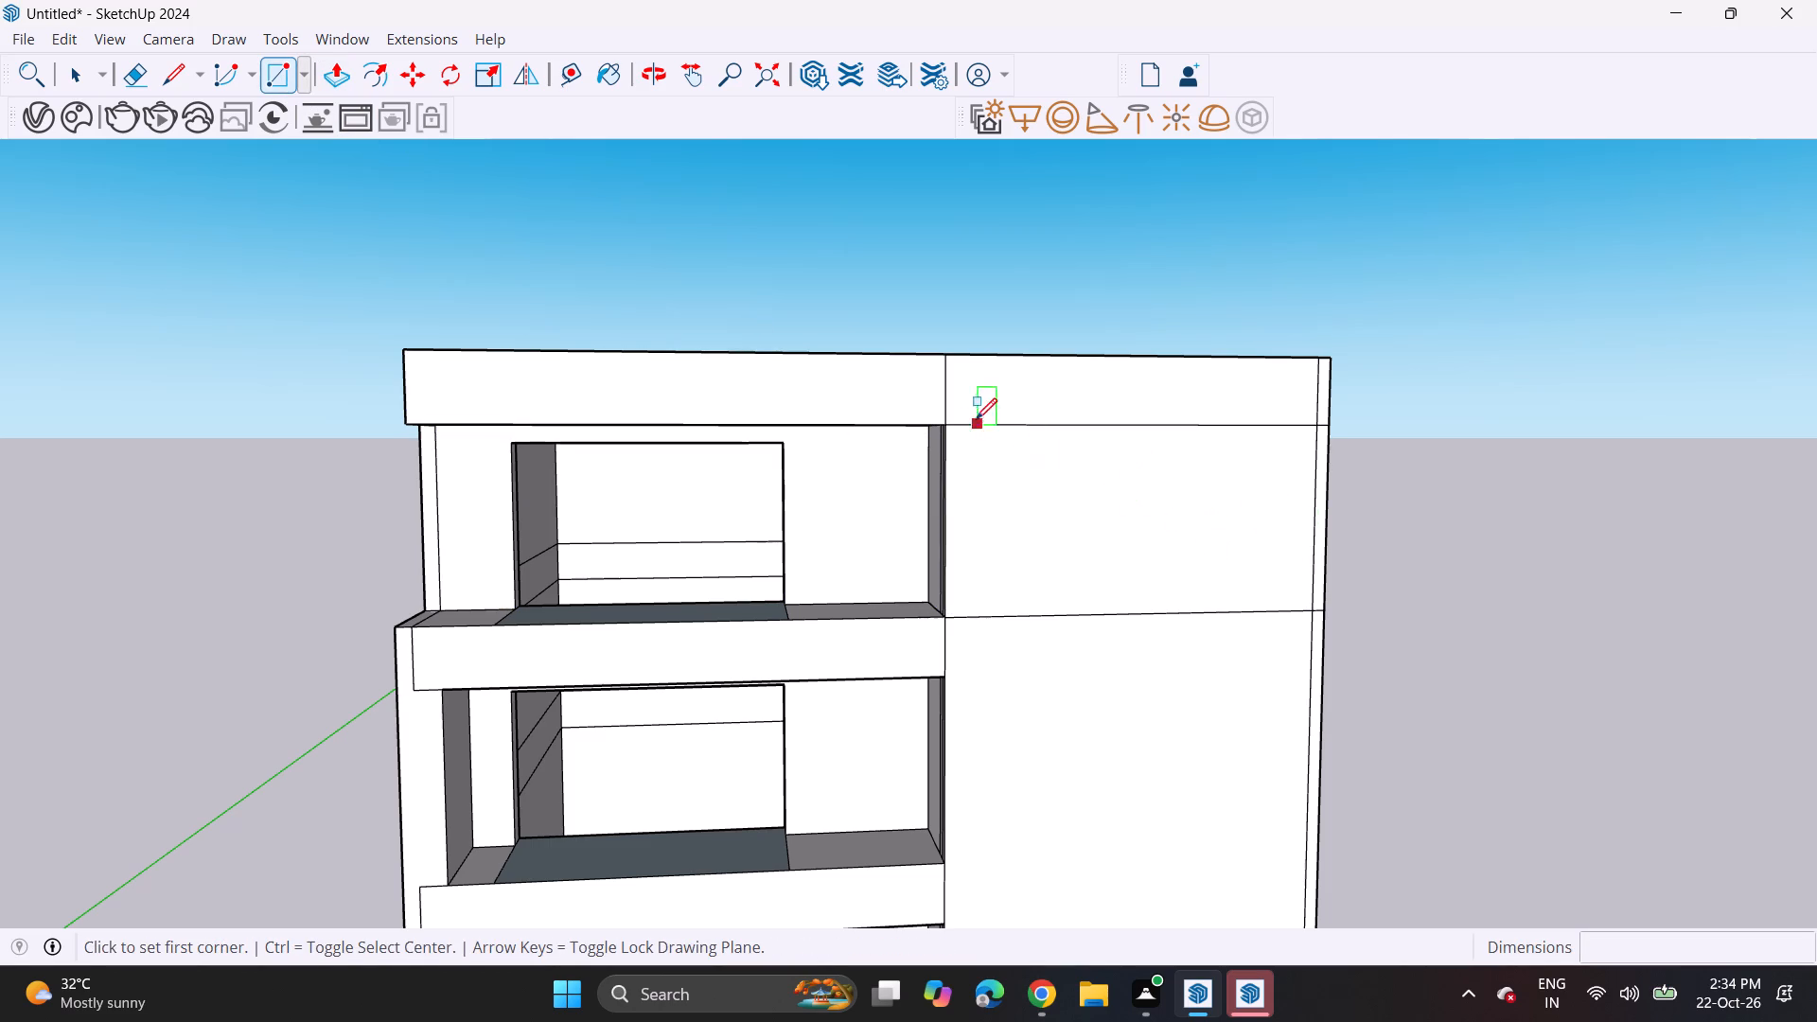
{"action": "left_click", "coordinate": [1284, 432]}
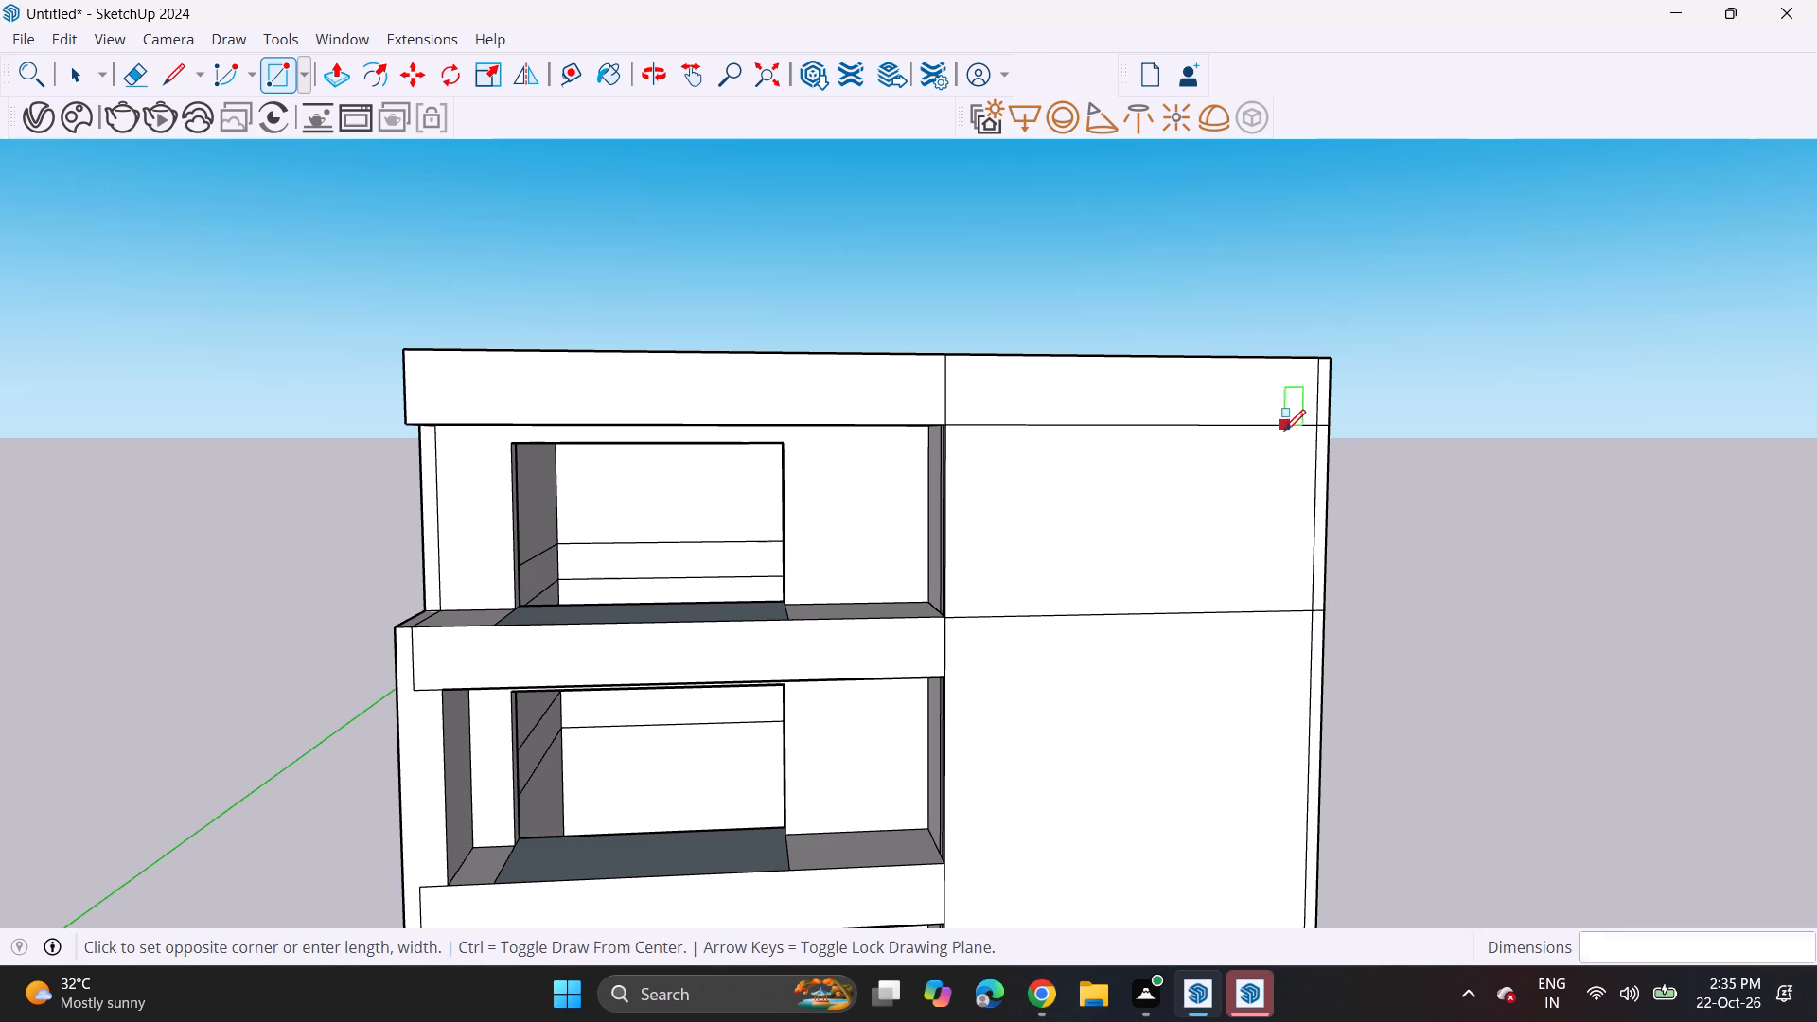
{"action": "left_click", "coordinate": [942, 617]}
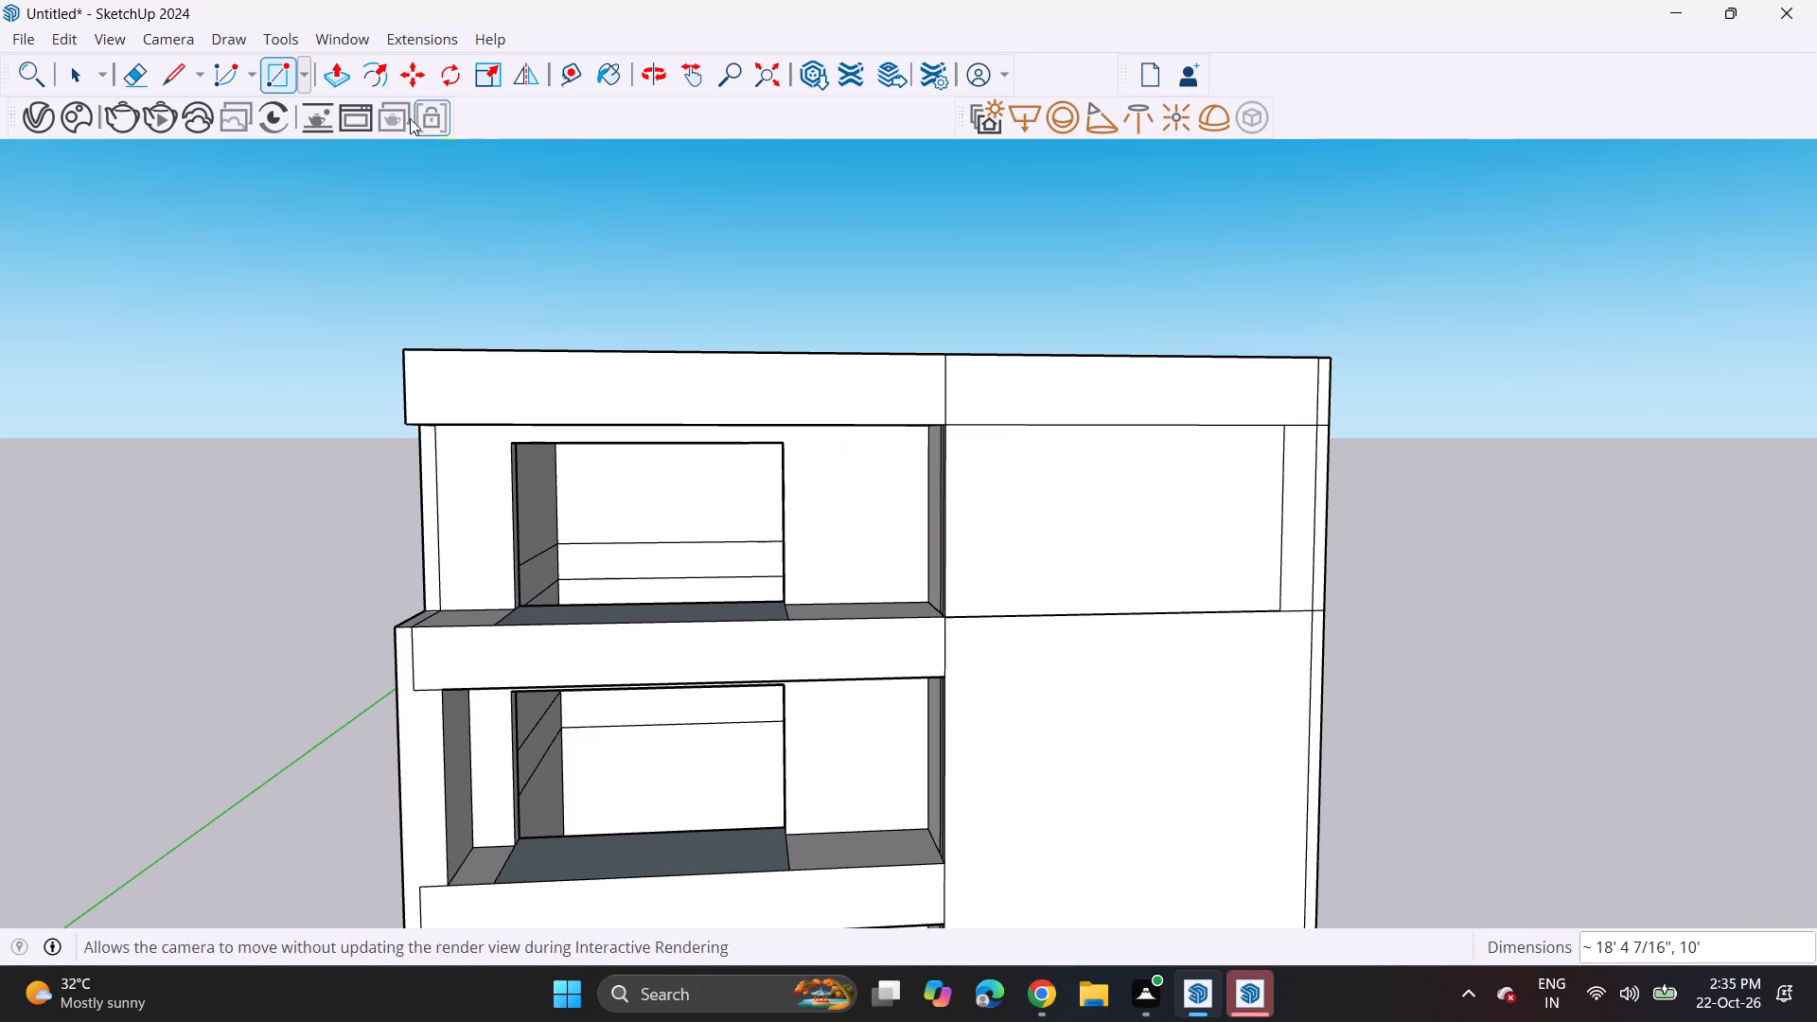
Push the new rectangle on the plain block's top storey inward about 8" to form a recessed panel.
{"action": "left_click", "coordinate": [323, 77]}
{"action": "middle_click_drag", "start_coordinate": [872, 556], "coordinate": [1032, 652]}
{"action": "scroll", "coordinate": [1150, 645], "scroll_direction": "up", "scroll_amount": 6}
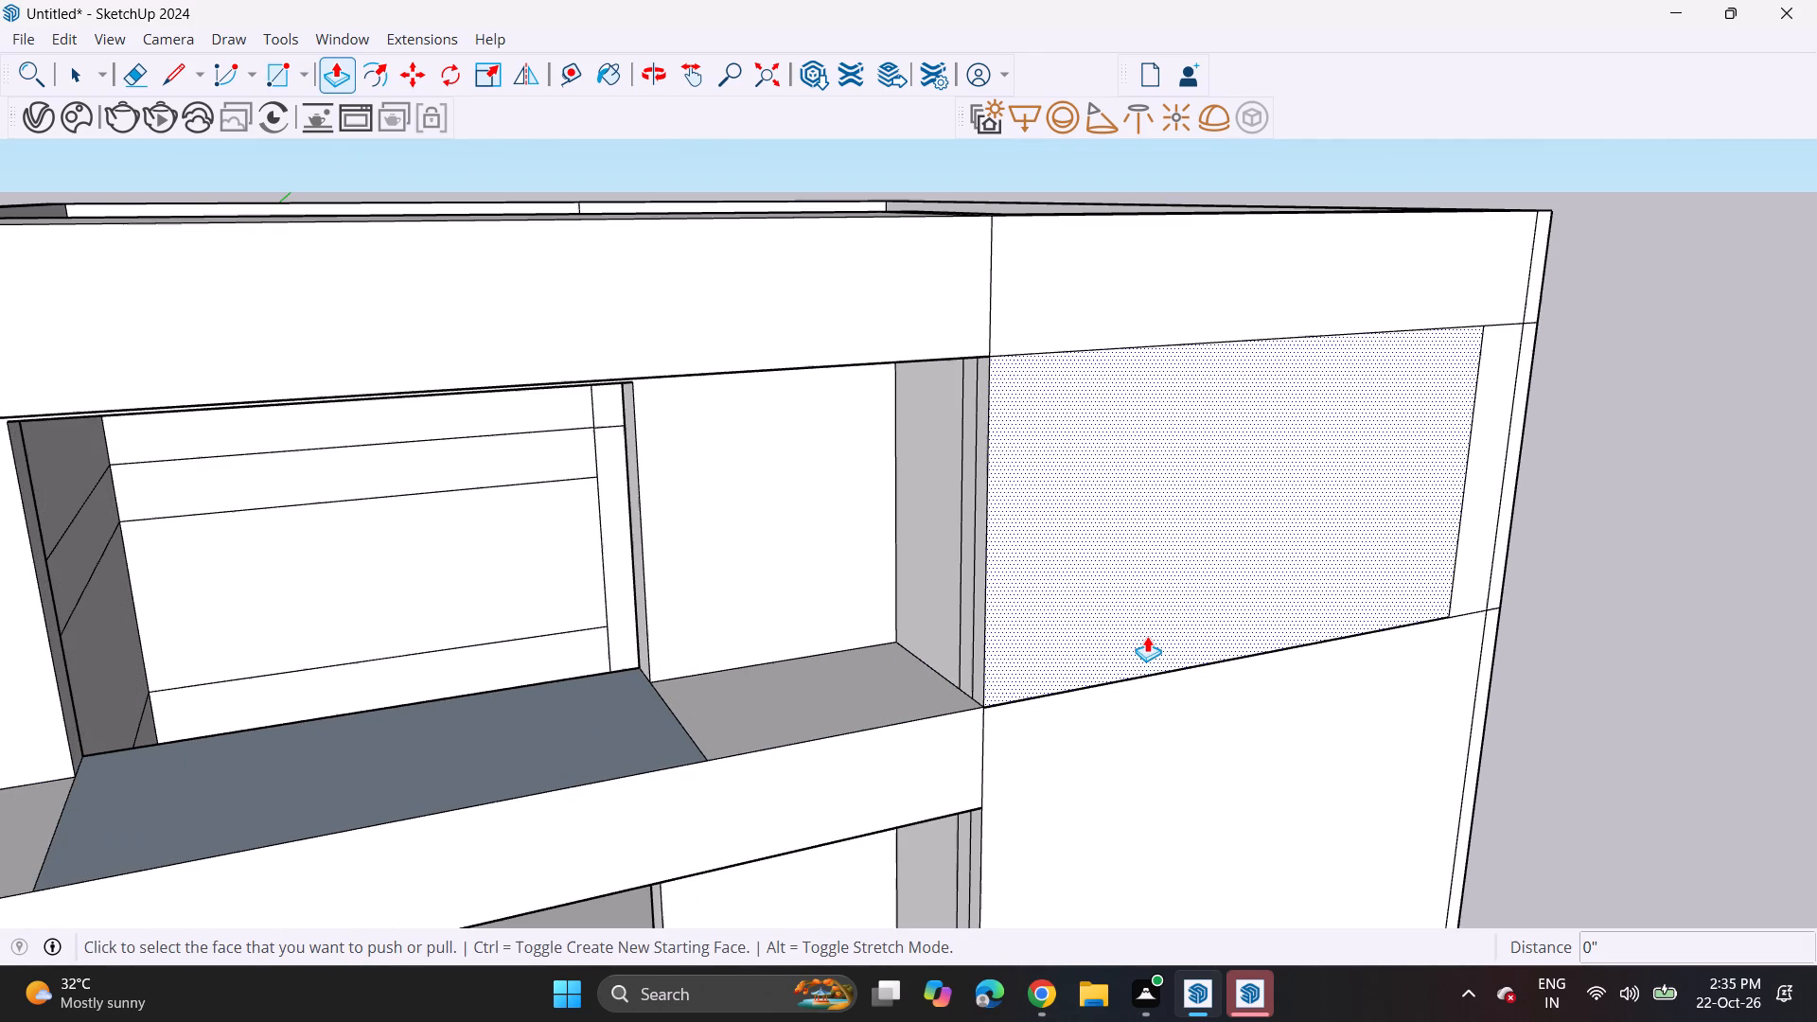
{"action": "left_click", "coordinate": [1147, 636]}
{"action": "left_click", "coordinate": [1134, 630]}
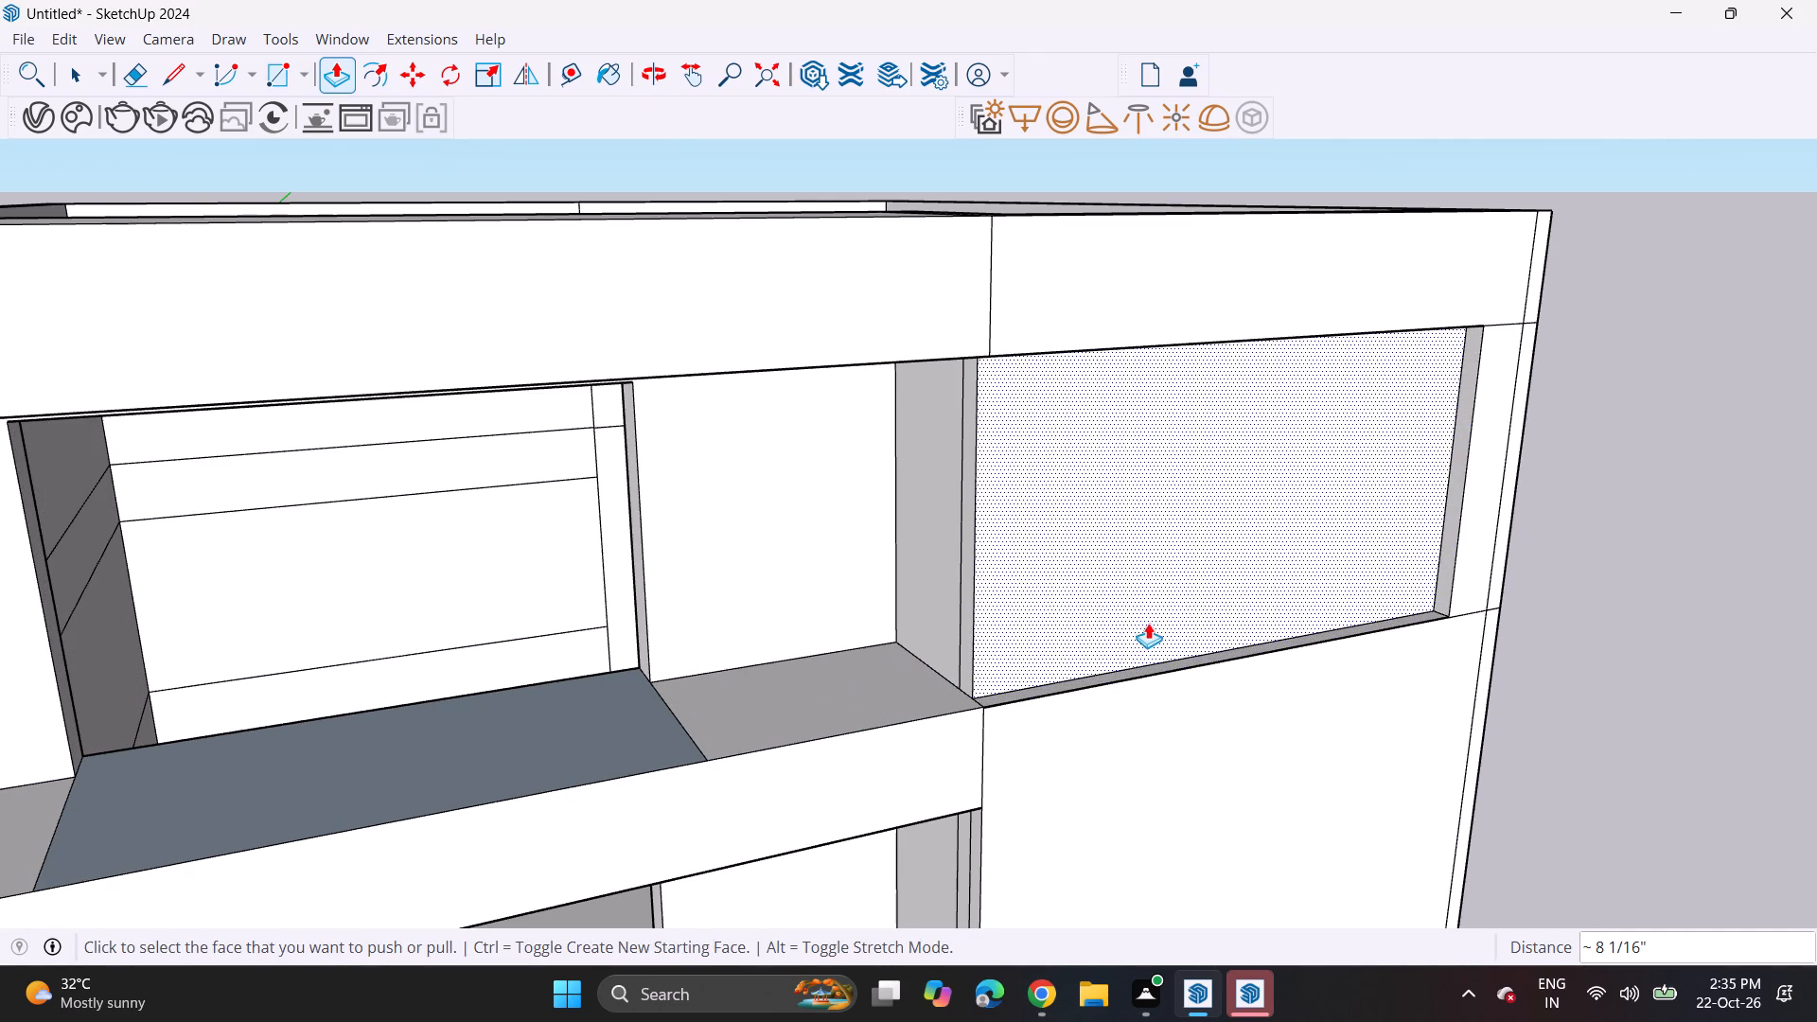
Draw a window rectangle about 9' 8" by 8' 9" on the plain block's large wall below the recessed top panel.
{"action": "scroll", "coordinate": [1205, 577], "scroll_direction": "up", "scroll_amount": 1}
{"action": "middle_click_drag", "start_coordinate": [1192, 571], "coordinate": [989, 407]}
{"action": "scroll", "coordinate": [979, 406], "scroll_direction": "up", "scroll_amount": 1}
{"action": "scroll", "coordinate": [970, 400], "scroll_direction": "down", "scroll_amount": 7}
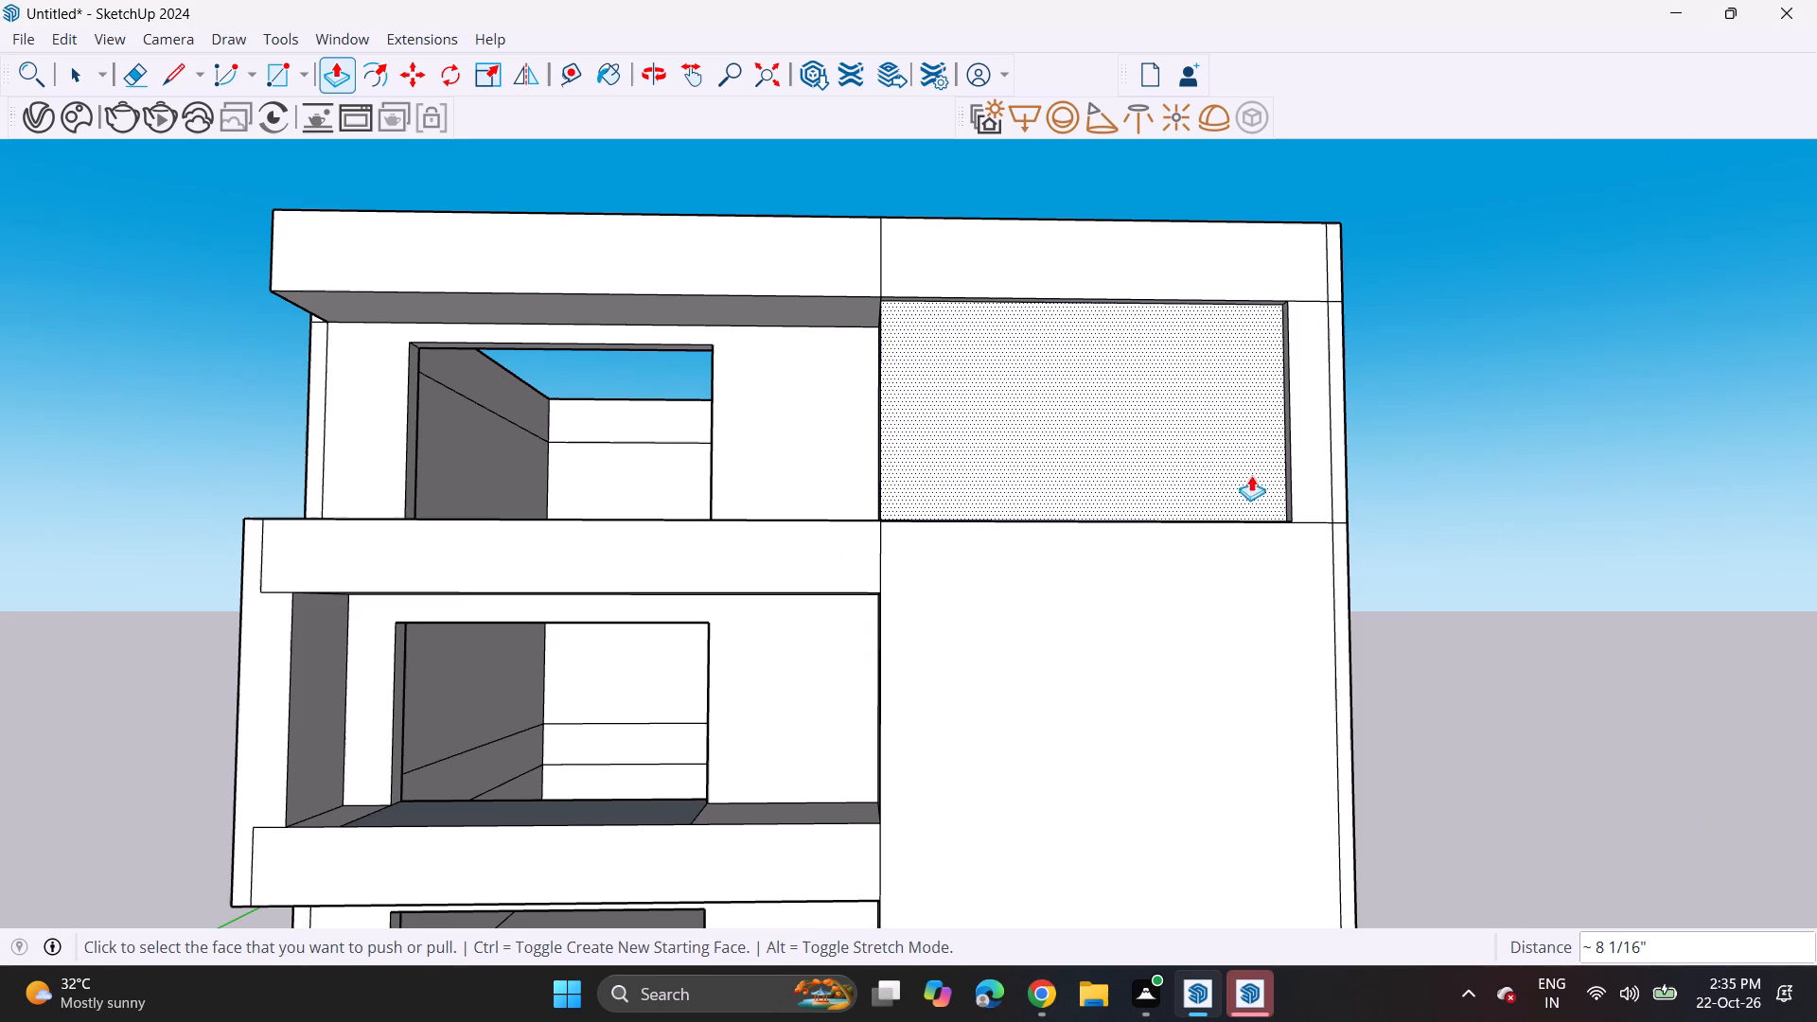
{"action": "scroll", "coordinate": [1200, 427], "scroll_direction": "down", "scroll_amount": 3}
{"action": "middle_click_drag", "start_coordinate": [1120, 412], "coordinate": [1087, 449]}
{"action": "scroll", "coordinate": [1087, 449], "scroll_direction": "up", "scroll_amount": 1}
{"action": "scroll", "coordinate": [1073, 449], "scroll_direction": "down", "scroll_amount": 5}
{"action": "middle_click_drag", "start_coordinate": [1090, 616], "coordinate": [1051, 421]}
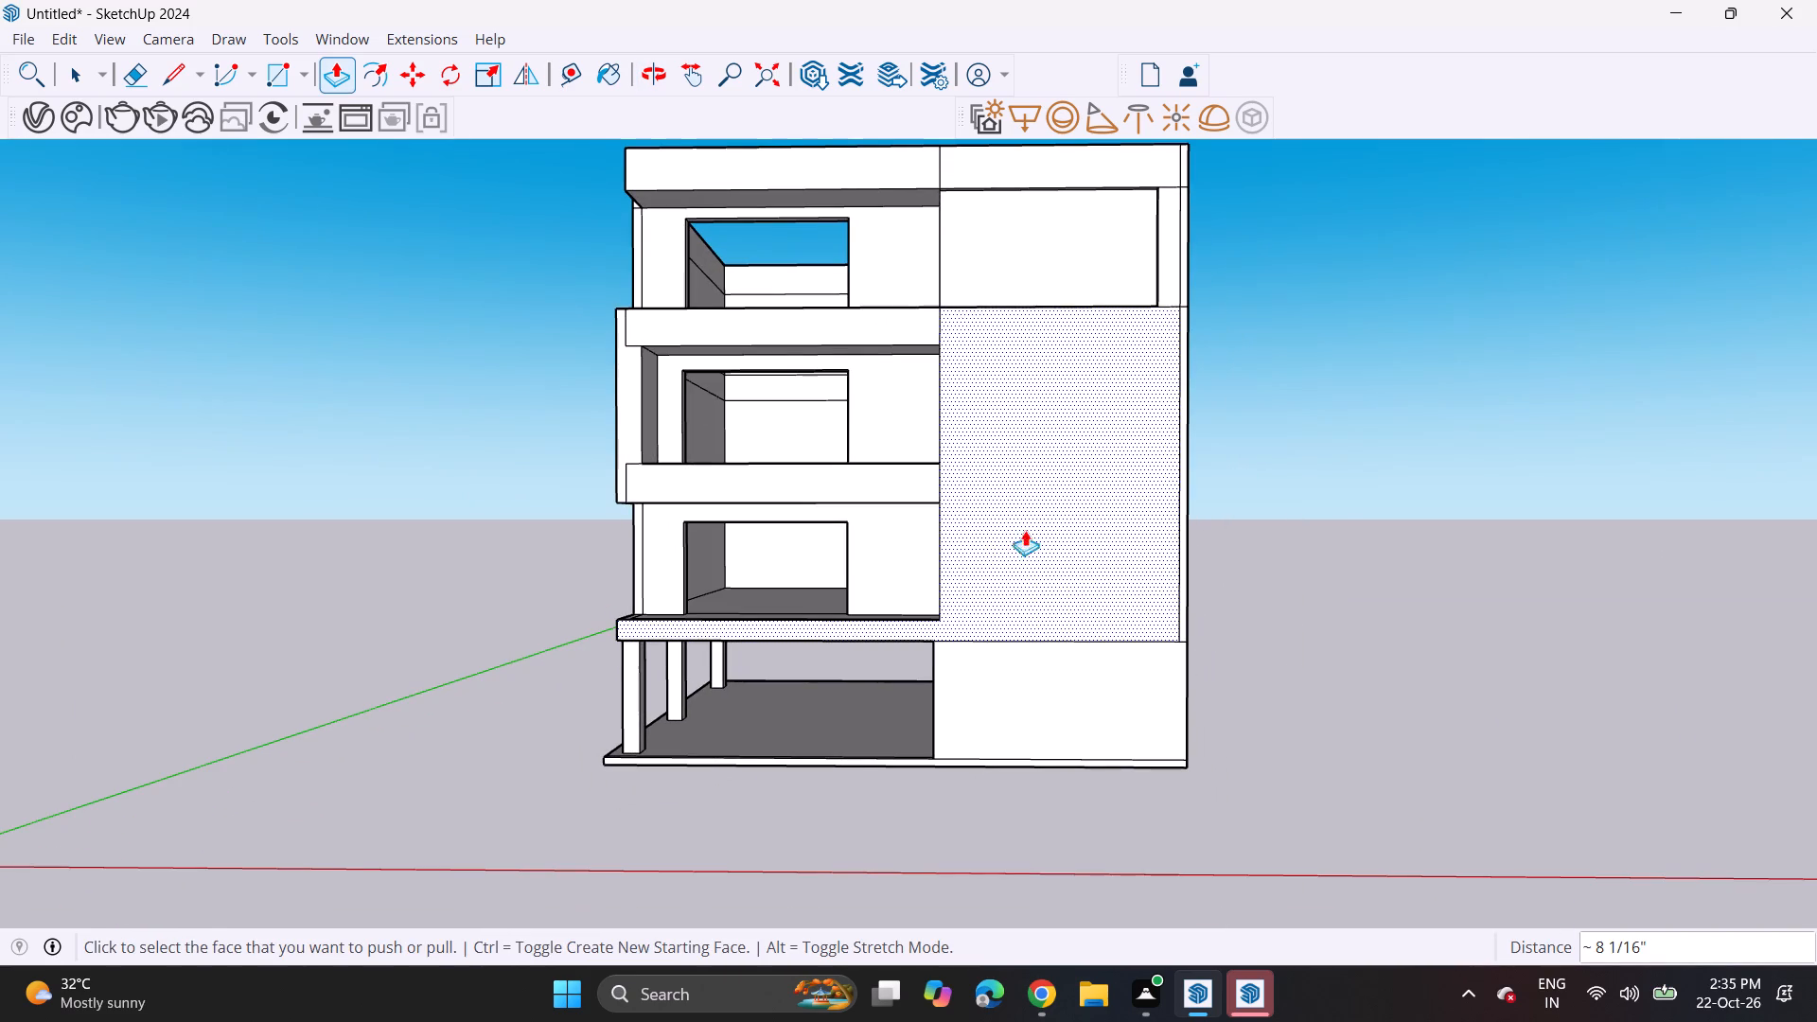
{"action": "scroll", "coordinate": [1123, 251], "scroll_direction": "up", "scroll_amount": 1}
{"action": "middle_click_drag", "start_coordinate": [1023, 301], "coordinate": [1011, 591]}
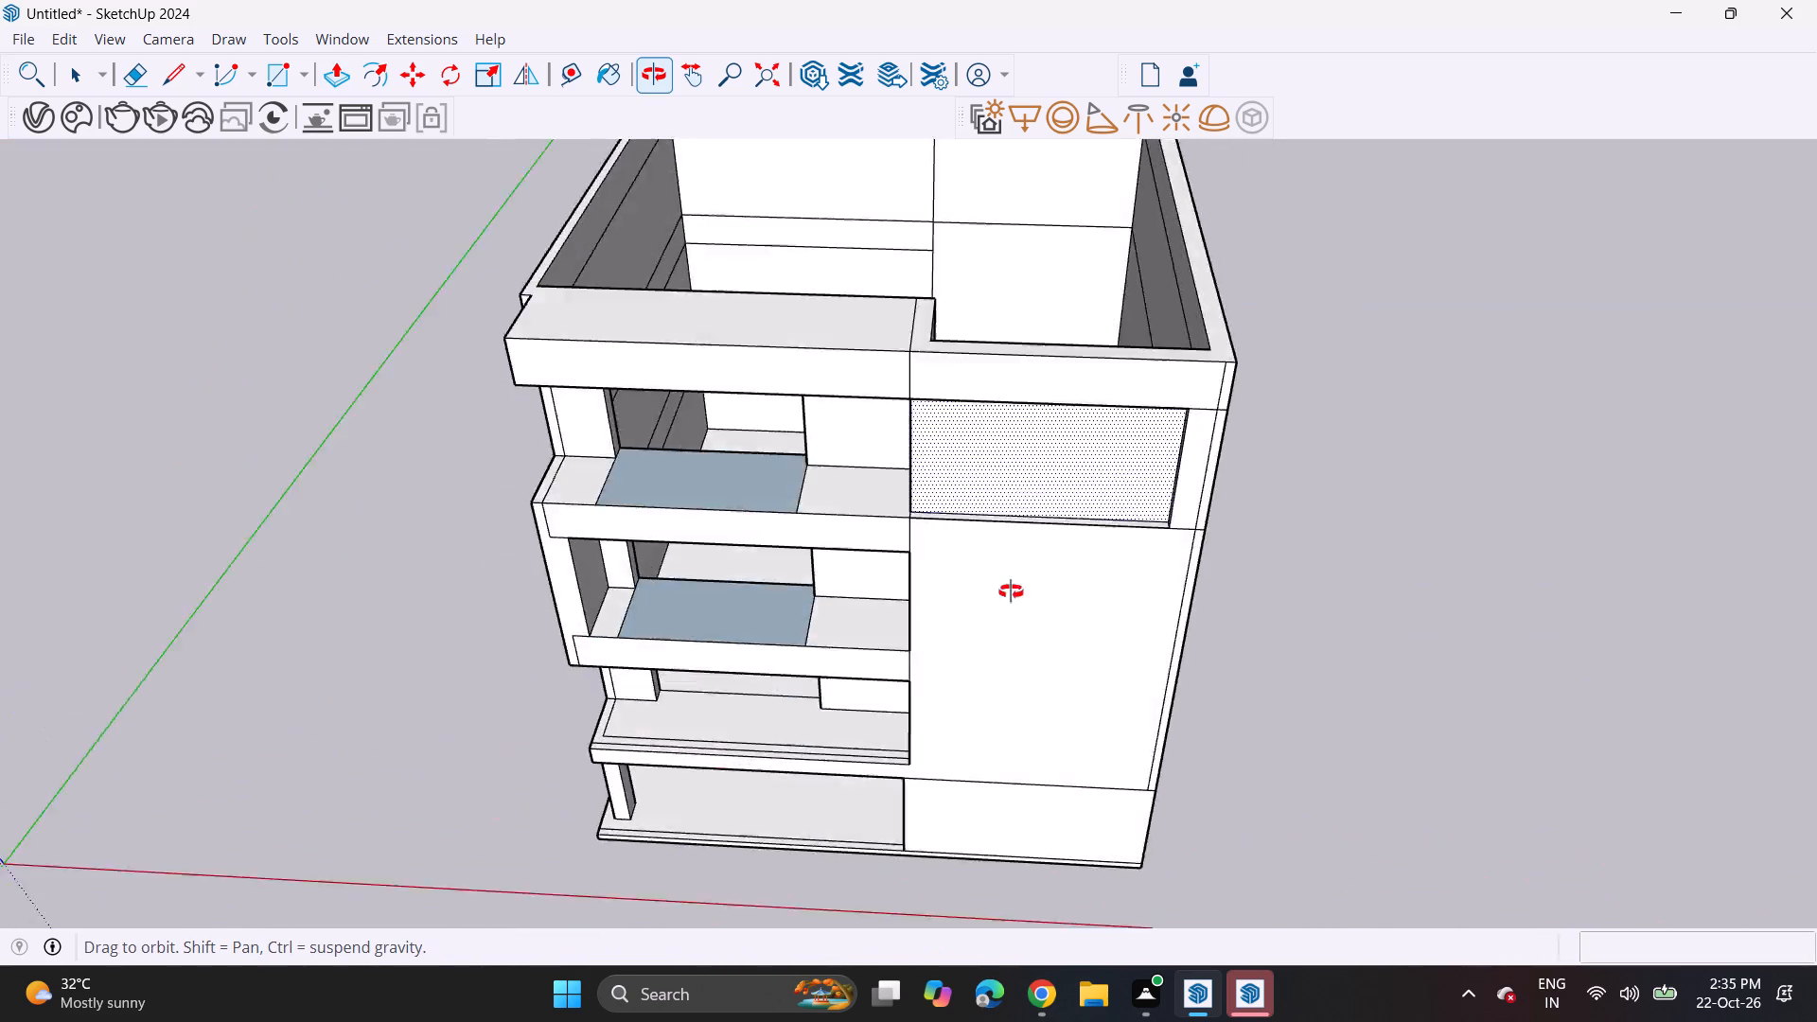
{"action": "middle_click_drag", "start_coordinate": [1011, 591], "coordinate": [1090, 393]}
{"action": "left_click", "coordinate": [278, 85]}
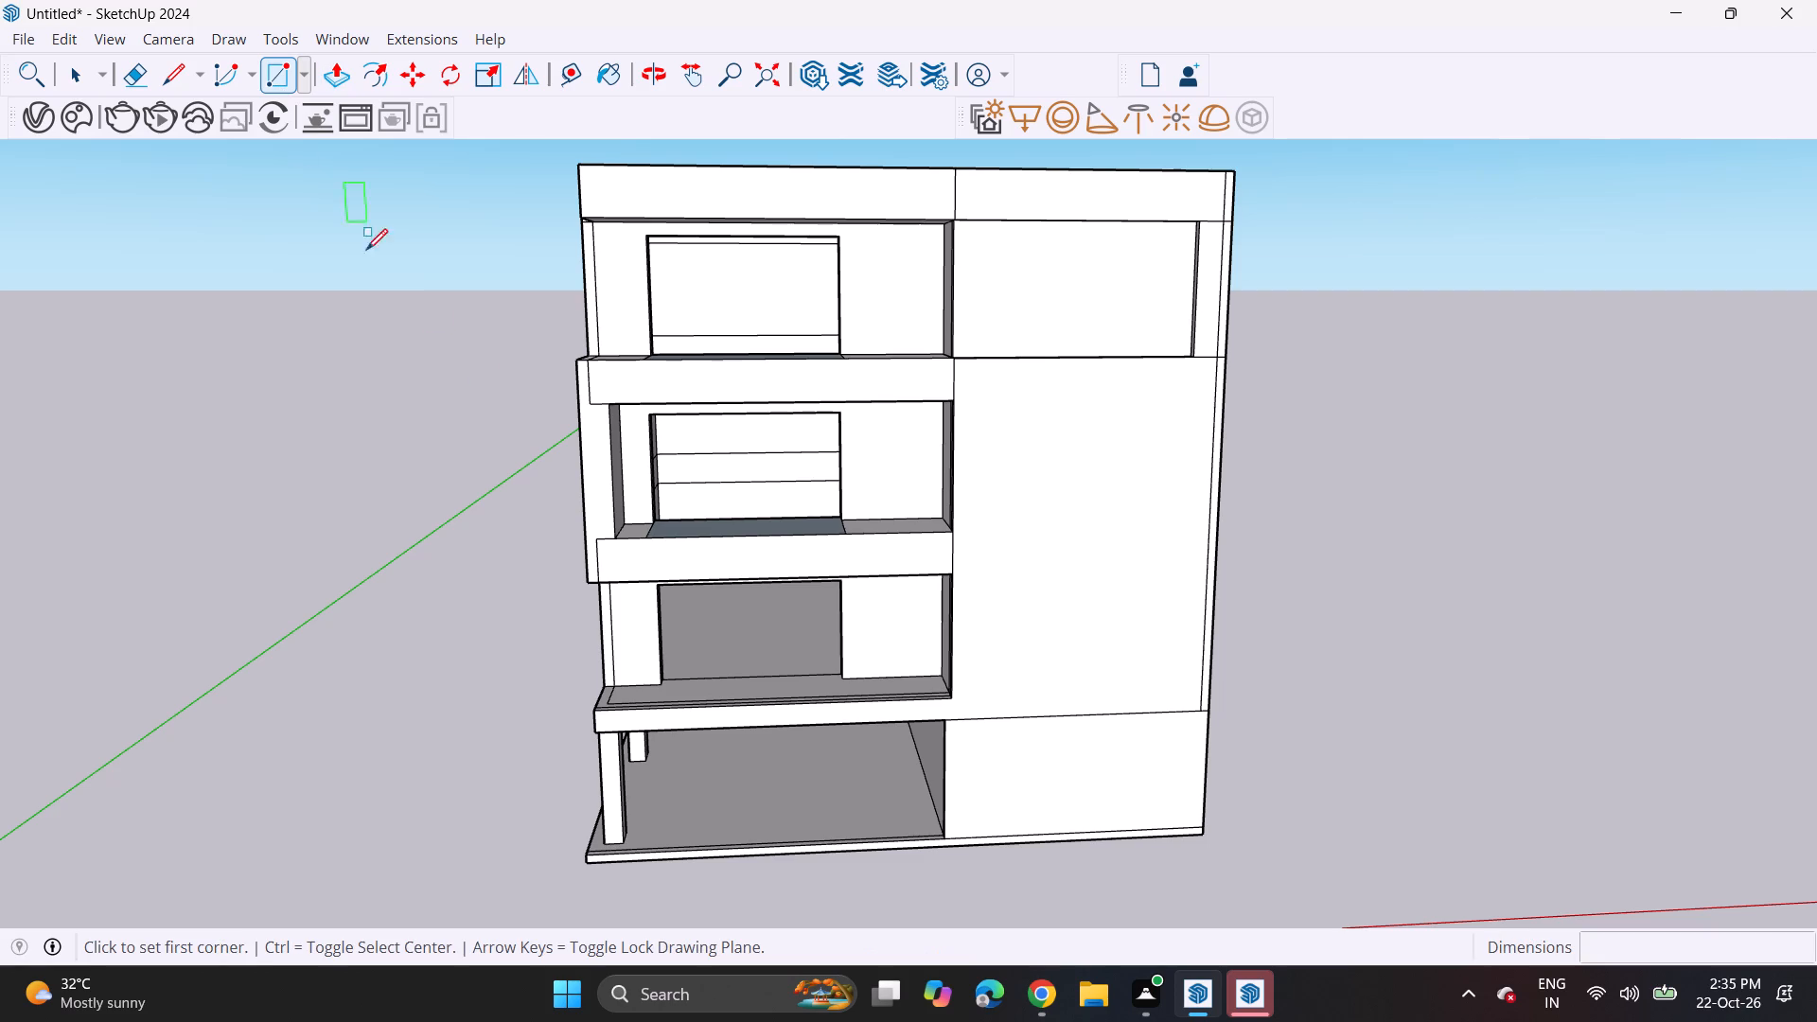
{"action": "middle_click_drag", "start_coordinate": [966, 713], "coordinate": [924, 622]}
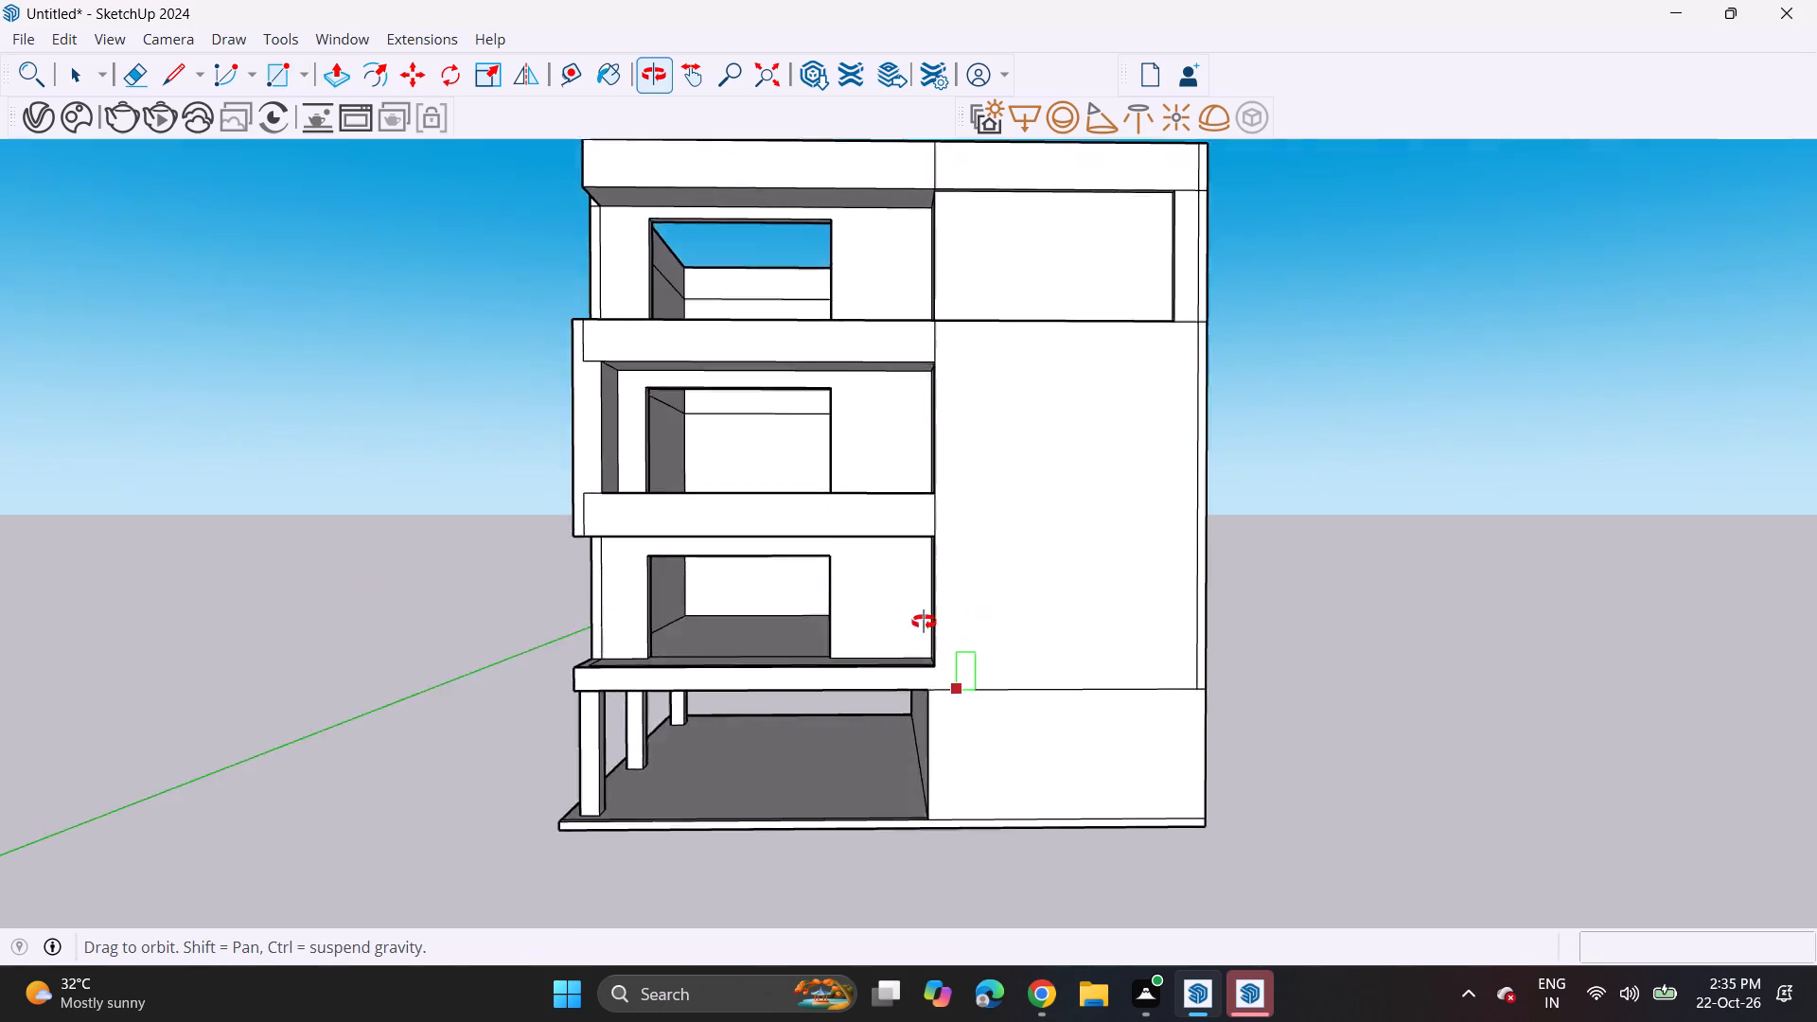
{"action": "middle_click_drag", "start_coordinate": [924, 622], "coordinate": [932, 589]}
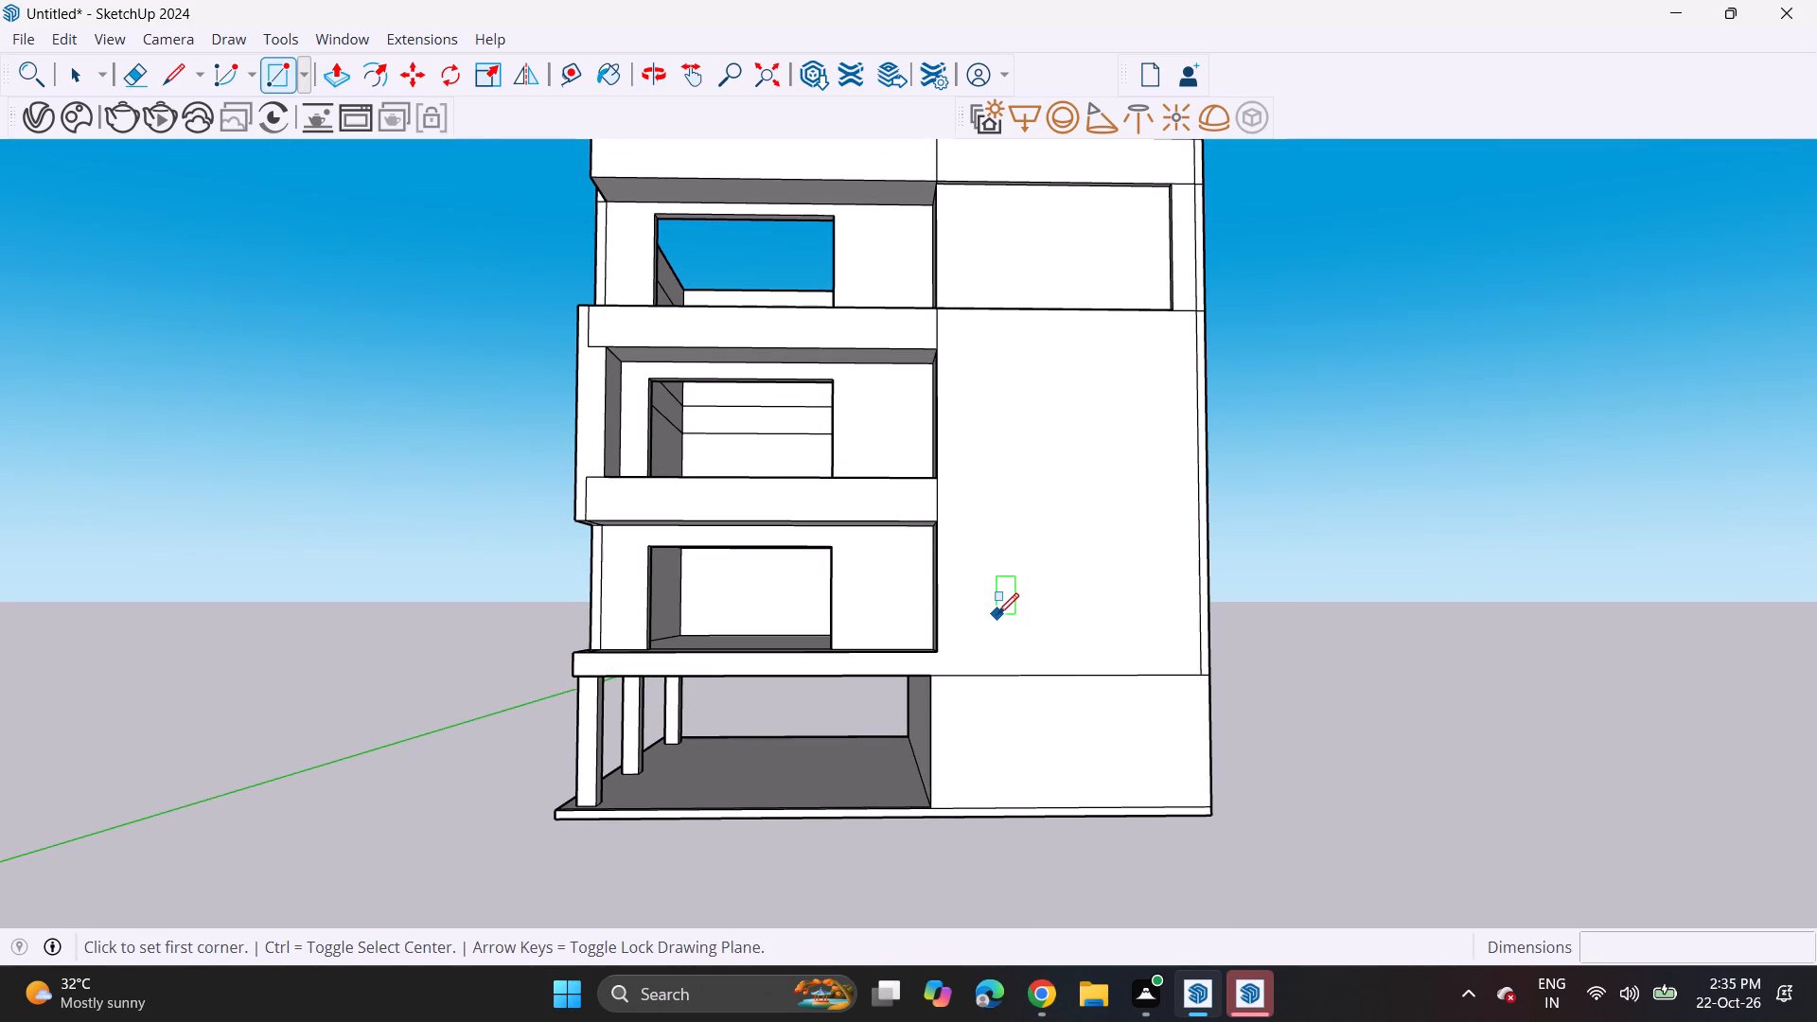
{"action": "left_click", "coordinate": [997, 614]}
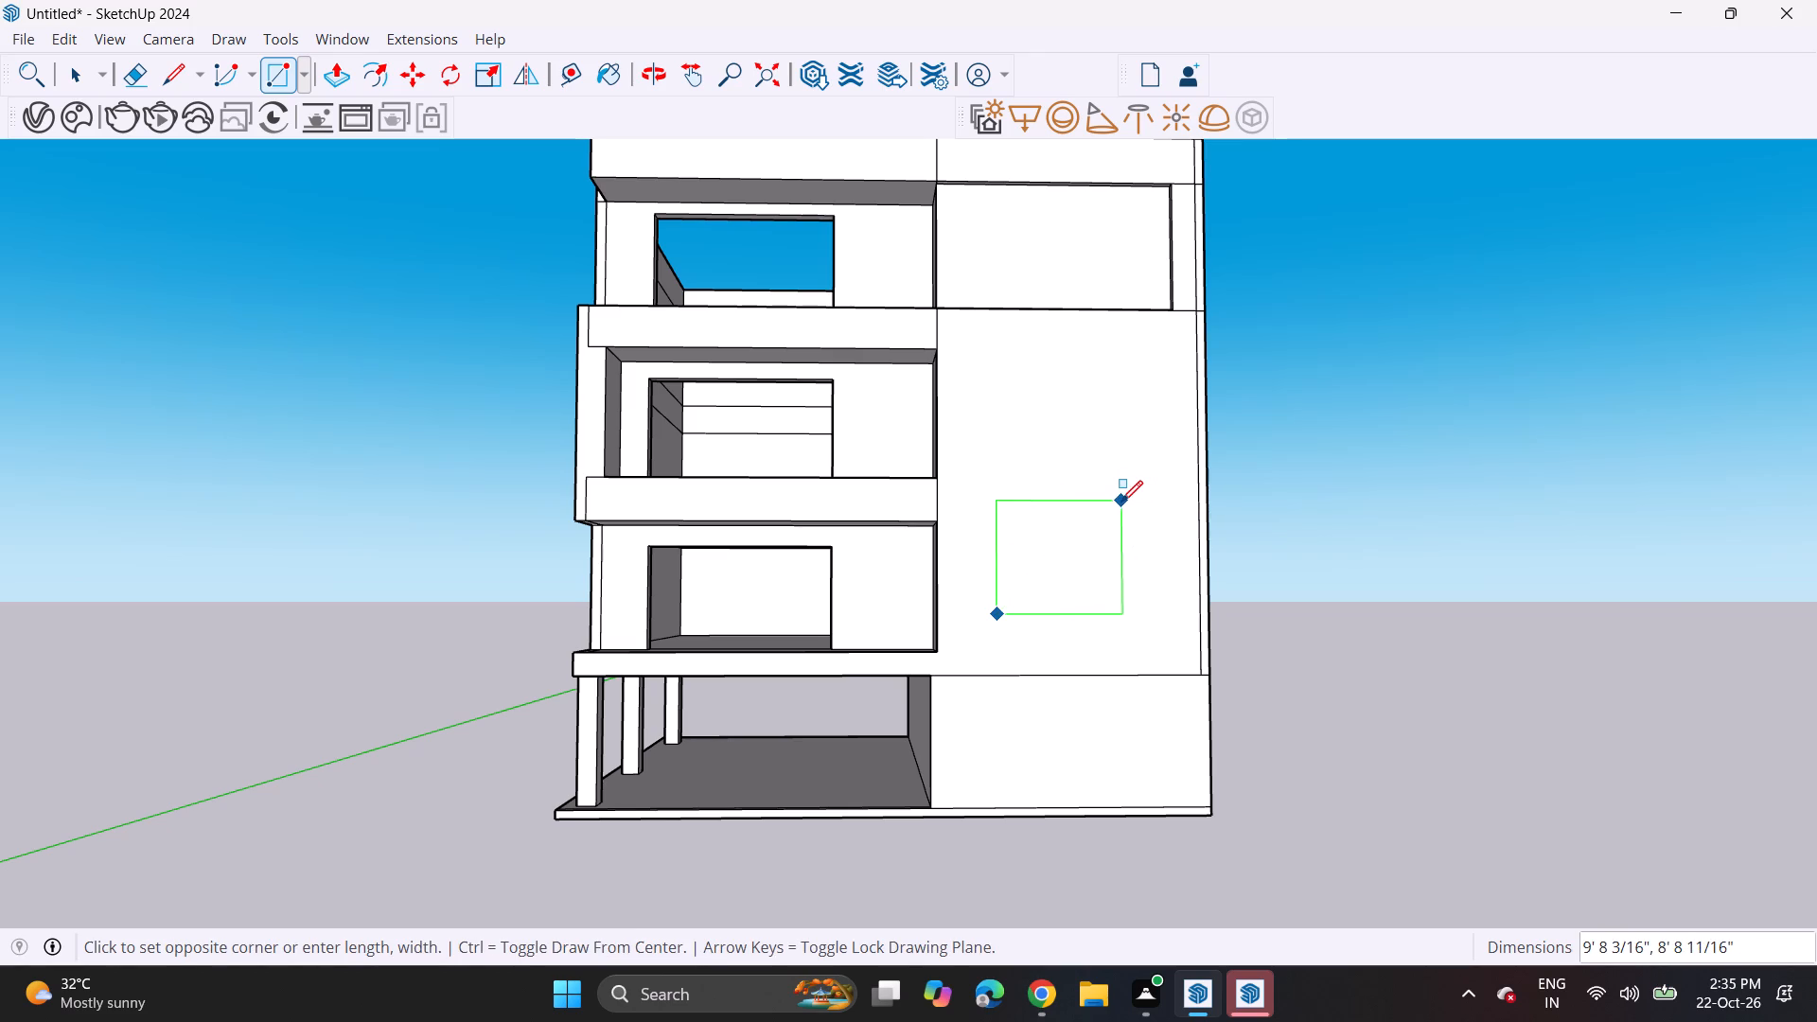
{"action": "left_click", "coordinate": [1120, 502]}
Push the new rectangle into the plain block to form a deep window opening, finishing with a push of about 5' 9".
{"action": "middle_click_drag", "start_coordinate": [988, 480], "coordinate": [1118, 717]}
{"action": "scroll", "coordinate": [988, 480], "scroll_direction": "up", "scroll_amount": 1}
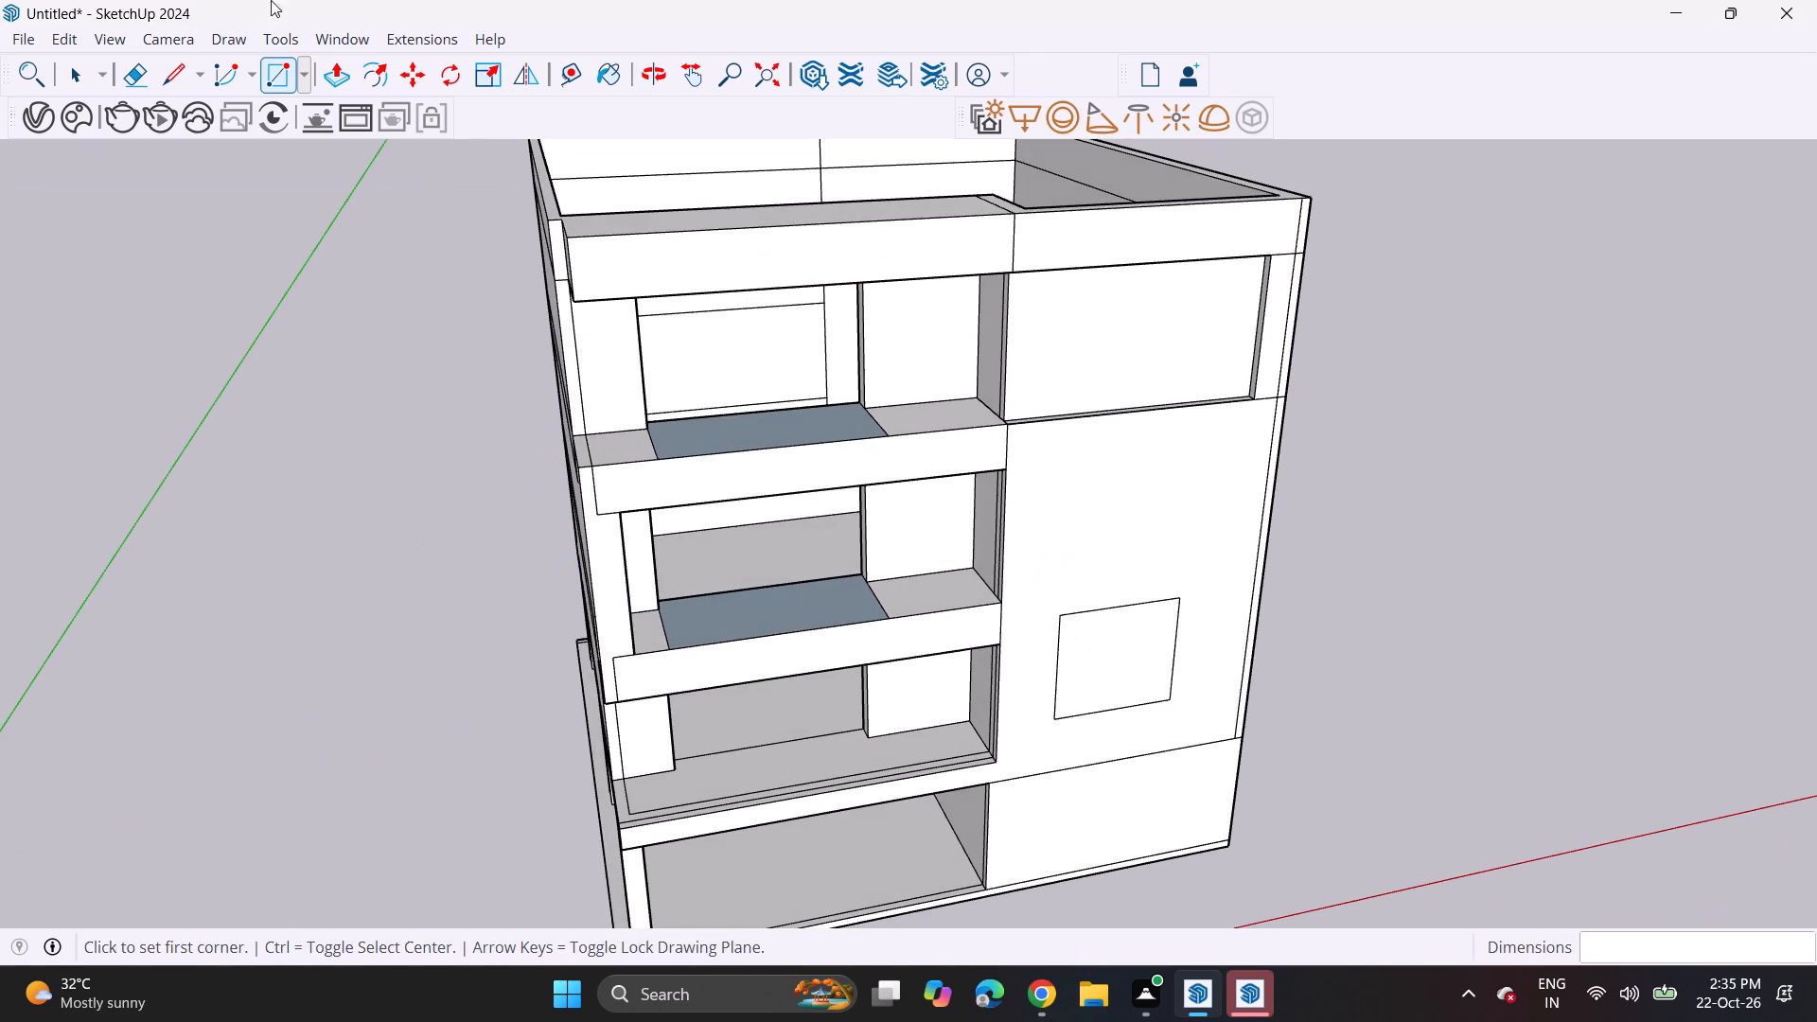
{"action": "left_click", "coordinate": [331, 70]}
{"action": "left_click", "coordinate": [1118, 678]}
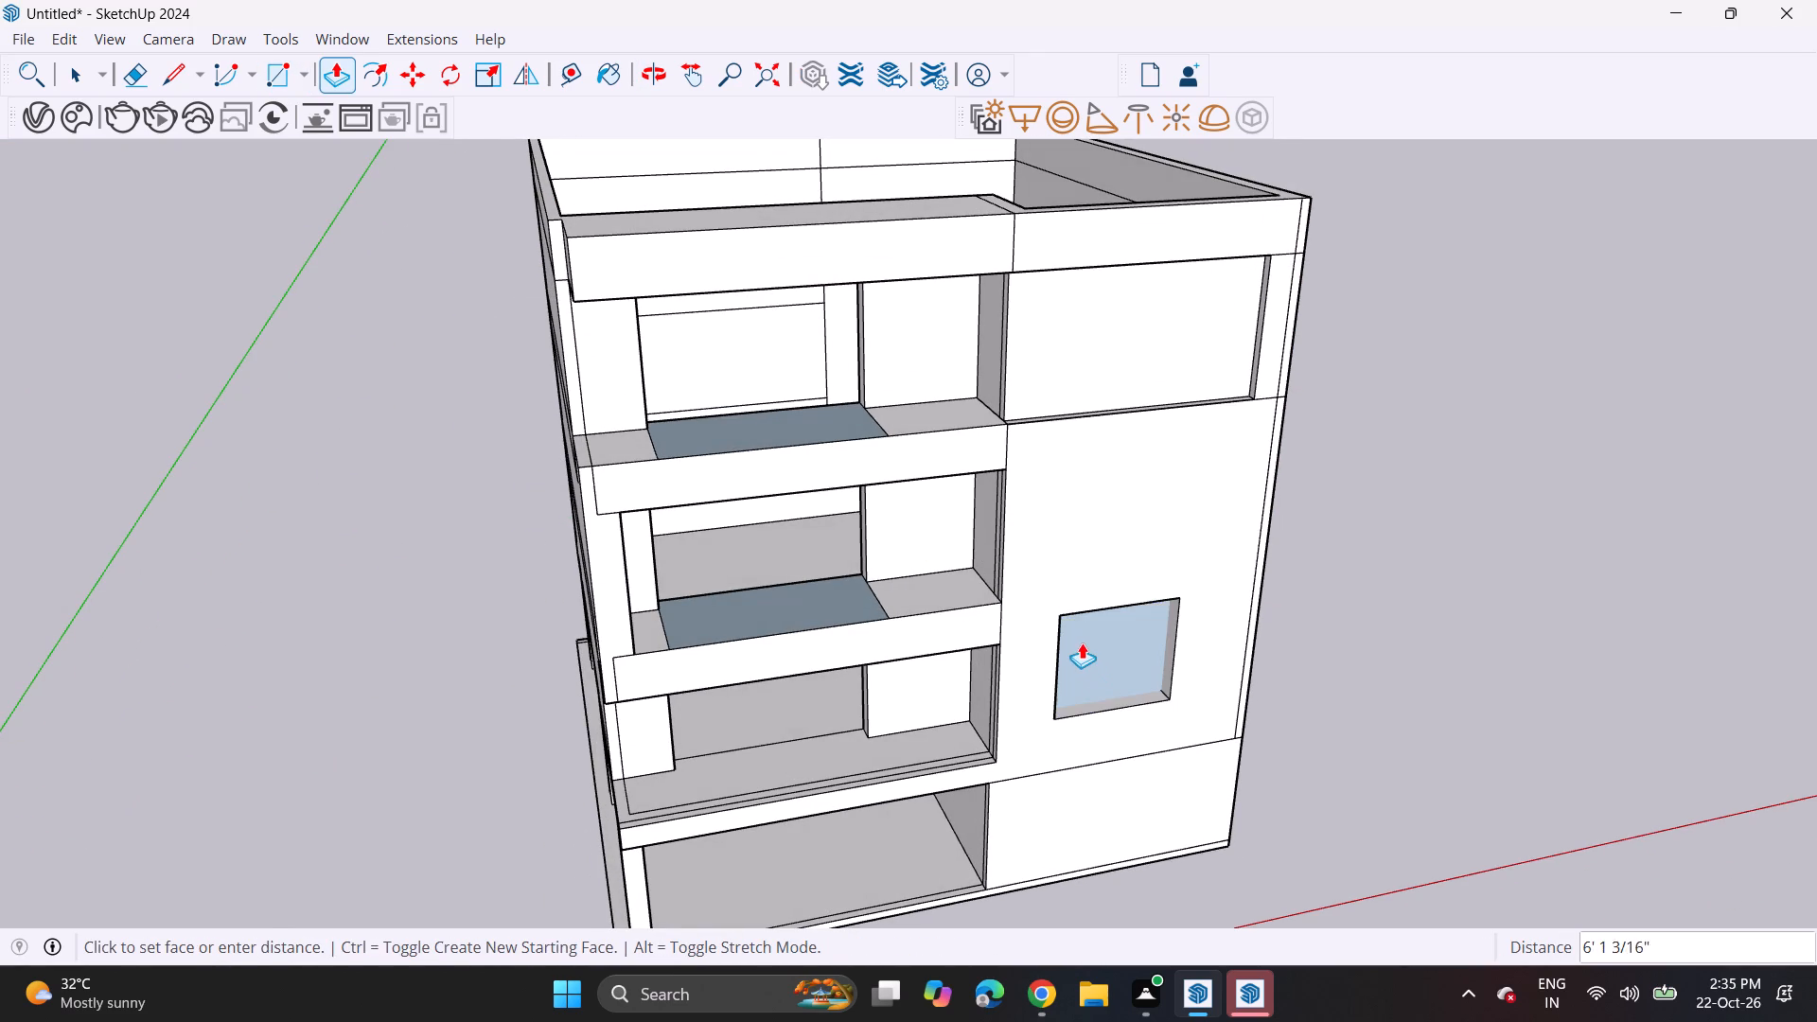
{"action": "left_click", "coordinate": [1082, 643]}
{"action": "left_click", "coordinate": [1109, 682]}
{"action": "left_click", "coordinate": [1083, 639]}
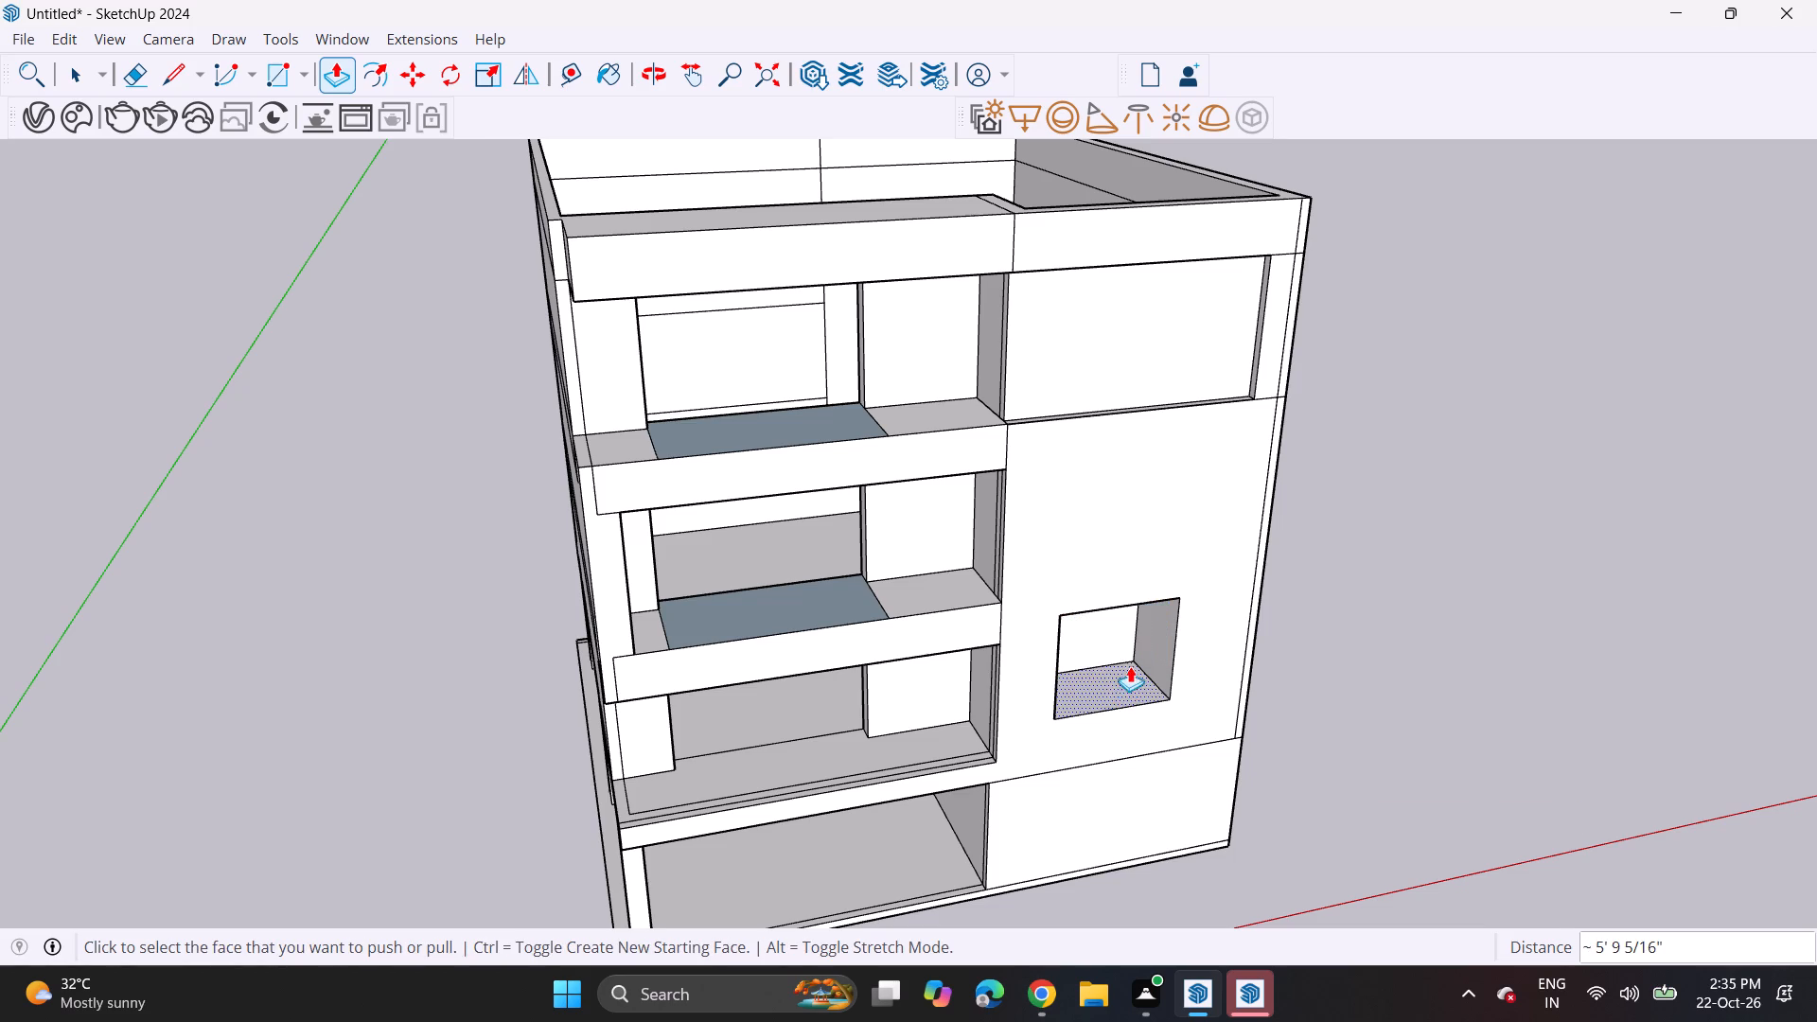
Draw two lines about 10" long across the side fin, continuing the lower band's top edge and the upper band's bottom edge.
{"action": "middle_click_drag", "start_coordinate": [1126, 662], "coordinate": [1031, 510]}
{"action": "scroll", "coordinate": [1029, 509], "scroll_direction": "up", "scroll_amount": 1}
{"action": "scroll", "coordinate": [1017, 506], "scroll_direction": "down", "scroll_amount": 5}
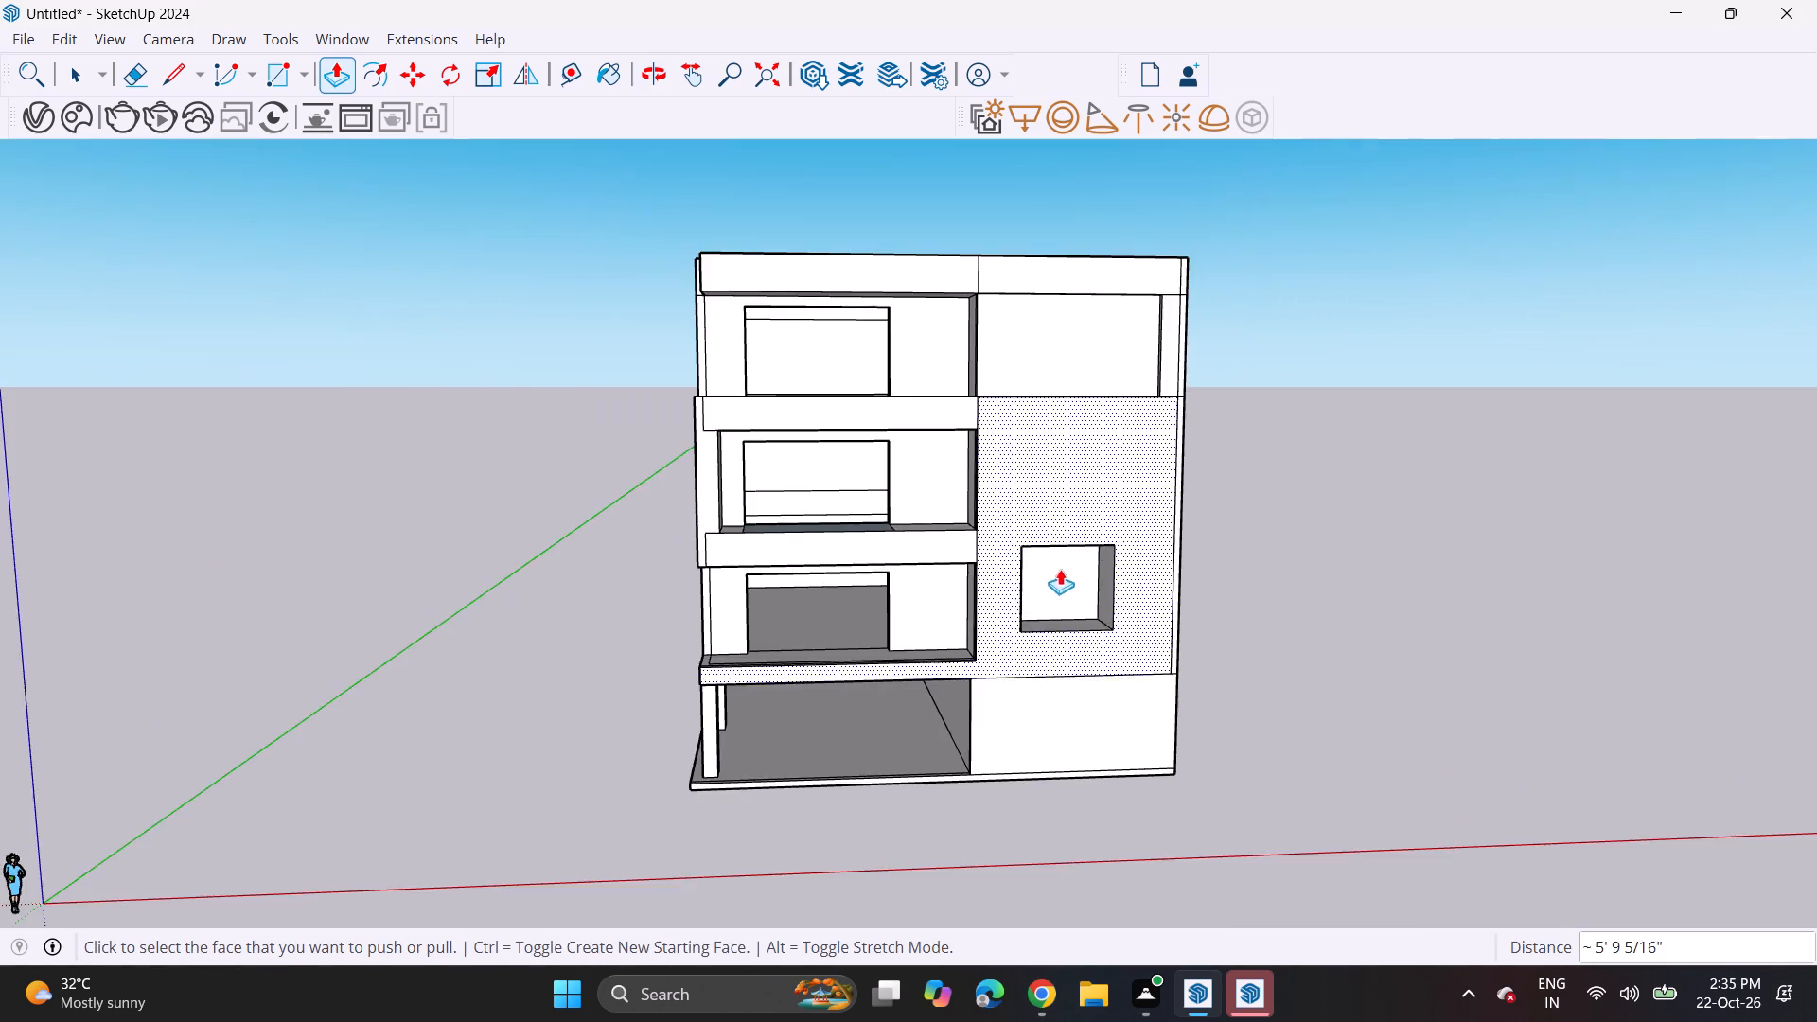
{"action": "scroll", "coordinate": [1057, 560], "scroll_direction": "up", "scroll_amount": 1}
{"action": "middle_click_drag", "start_coordinate": [1056, 559], "coordinate": [1000, 491]}
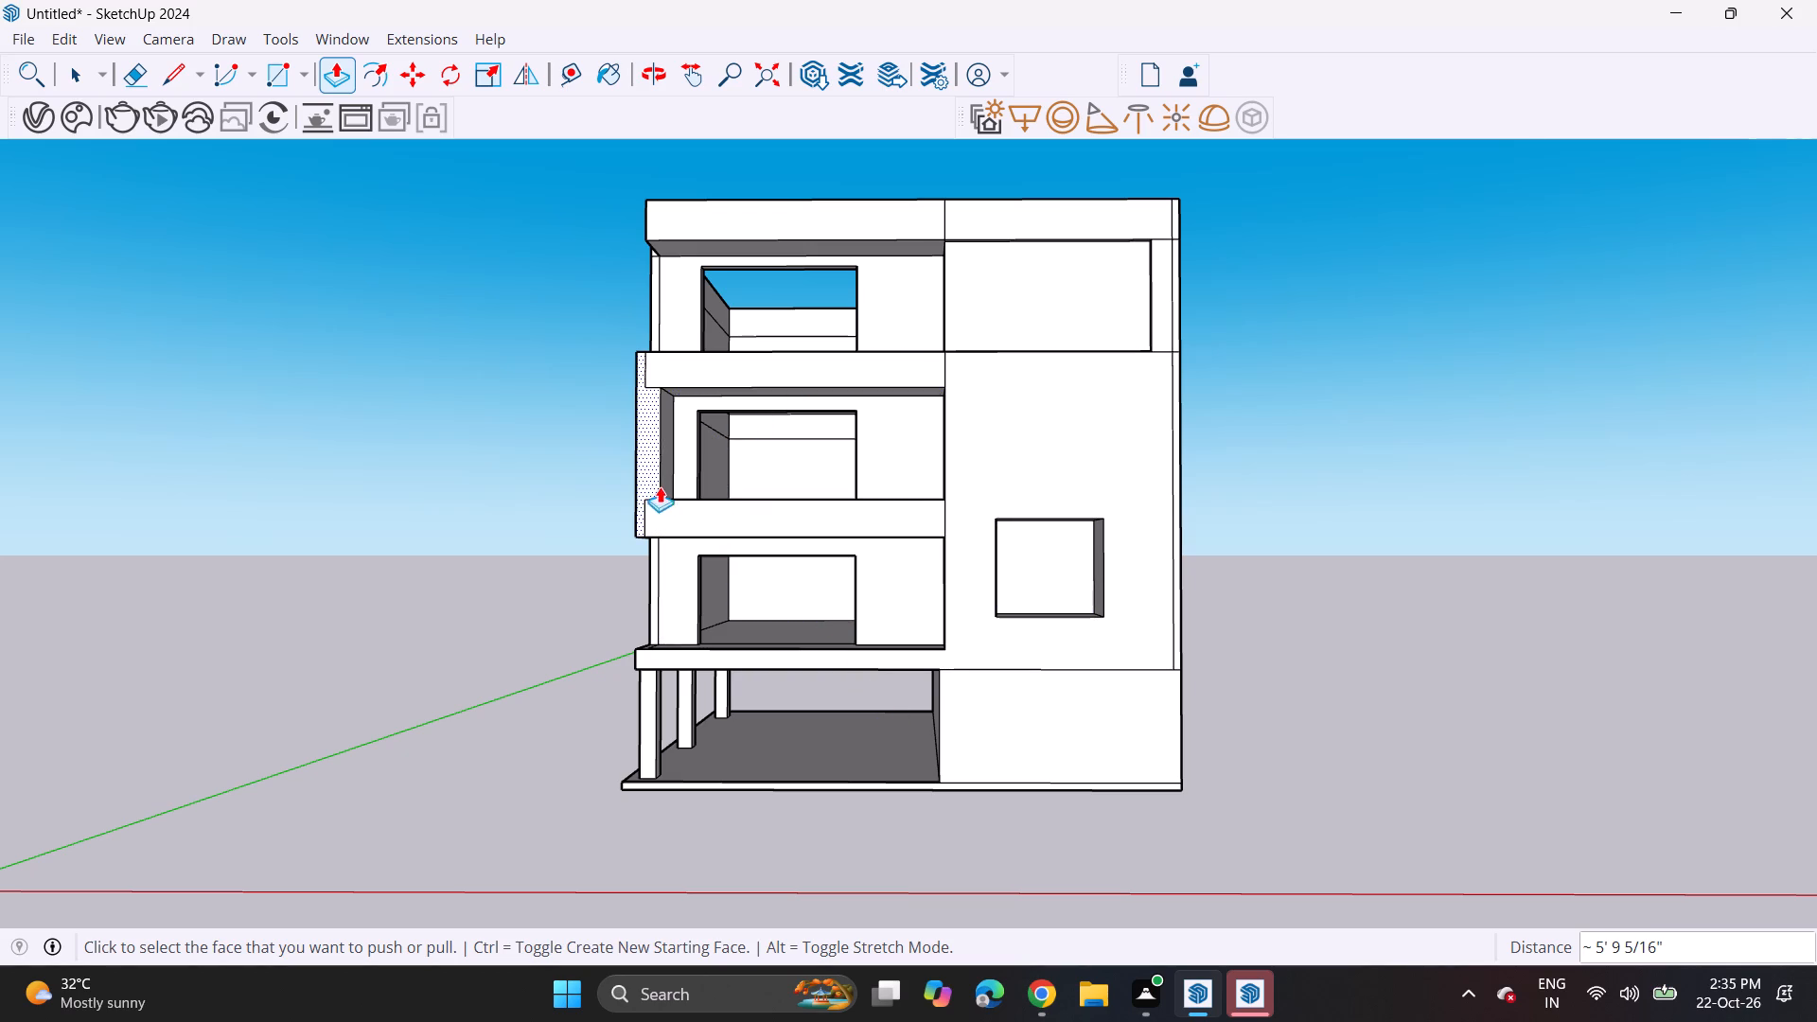
{"action": "left_click", "coordinate": [172, 81]}
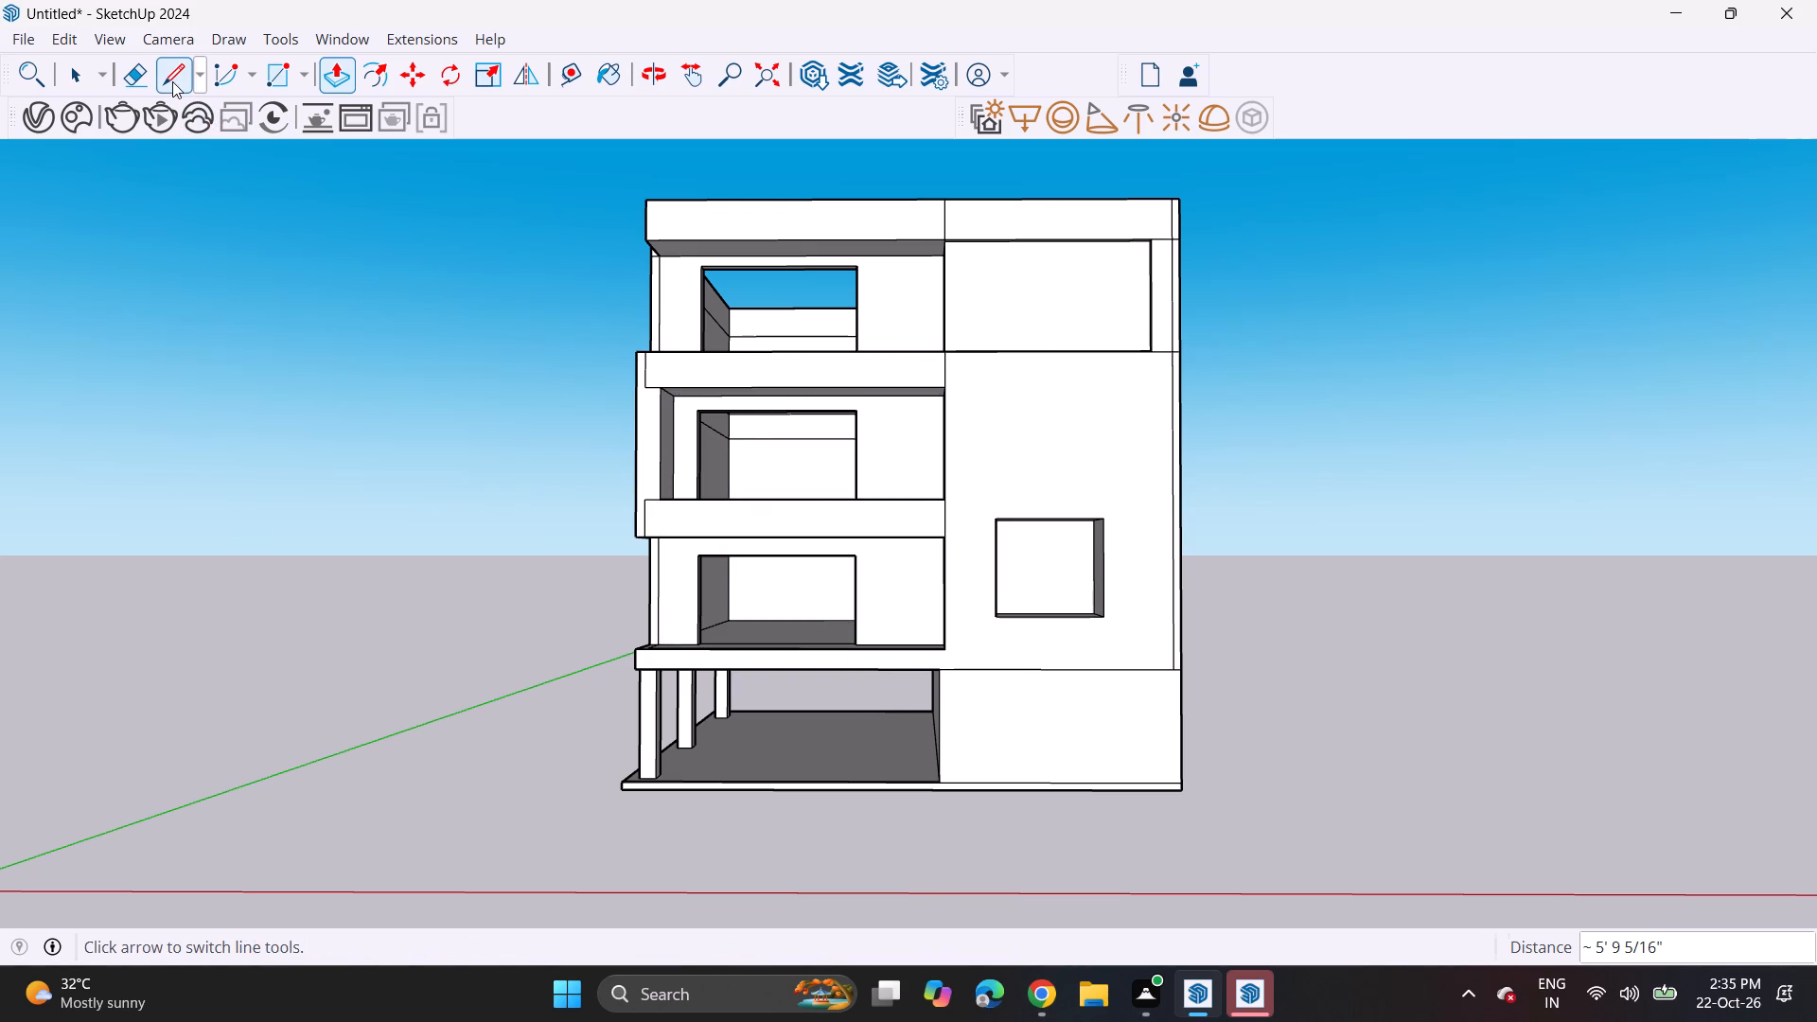
{"action": "scroll", "coordinate": [779, 530], "scroll_direction": "up", "scroll_amount": 5}
{"action": "scroll", "coordinate": [578, 449], "scroll_direction": "up", "scroll_amount": 6}
{"action": "left_click", "coordinate": [597, 465]}
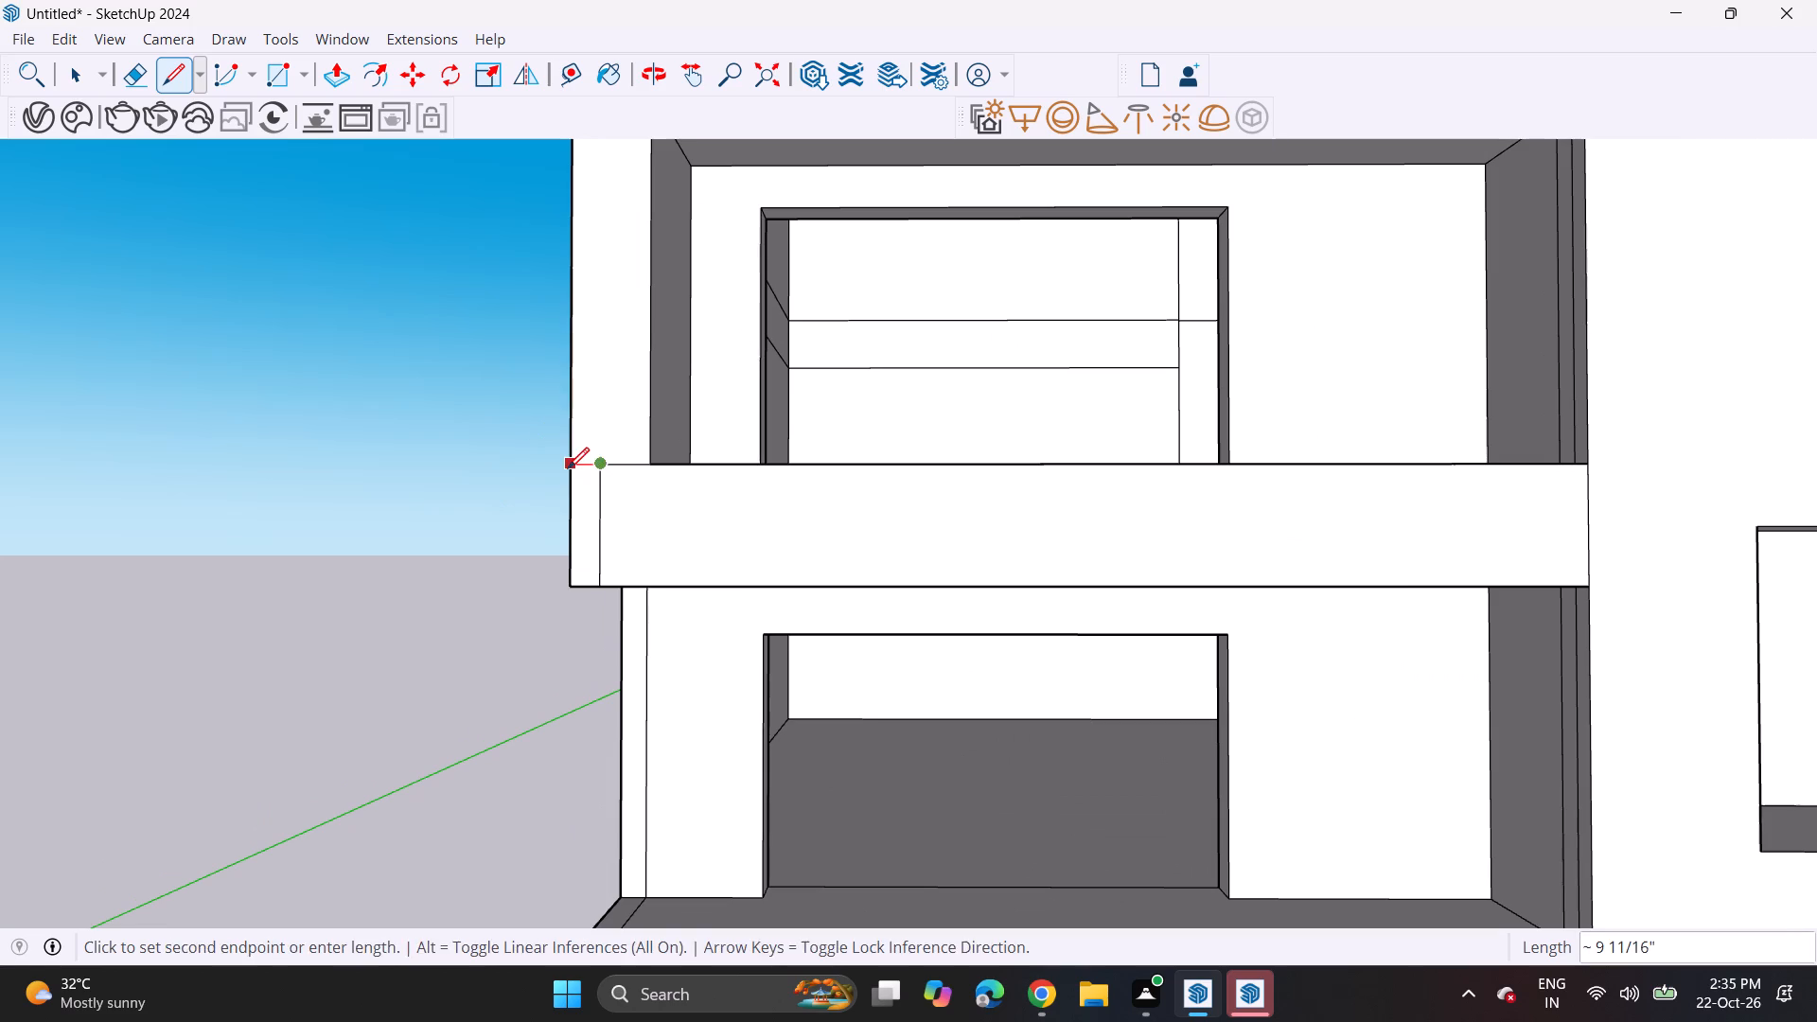
{"action": "left_click", "coordinate": [568, 468]}
{"action": "scroll", "coordinate": [582, 396], "scroll_direction": "down", "scroll_amount": 5}
{"action": "middle_click_drag", "start_coordinate": [608, 361], "coordinate": [683, 543]}
{"action": "scroll", "coordinate": [669, 353], "scroll_direction": "up", "scroll_amount": 4}
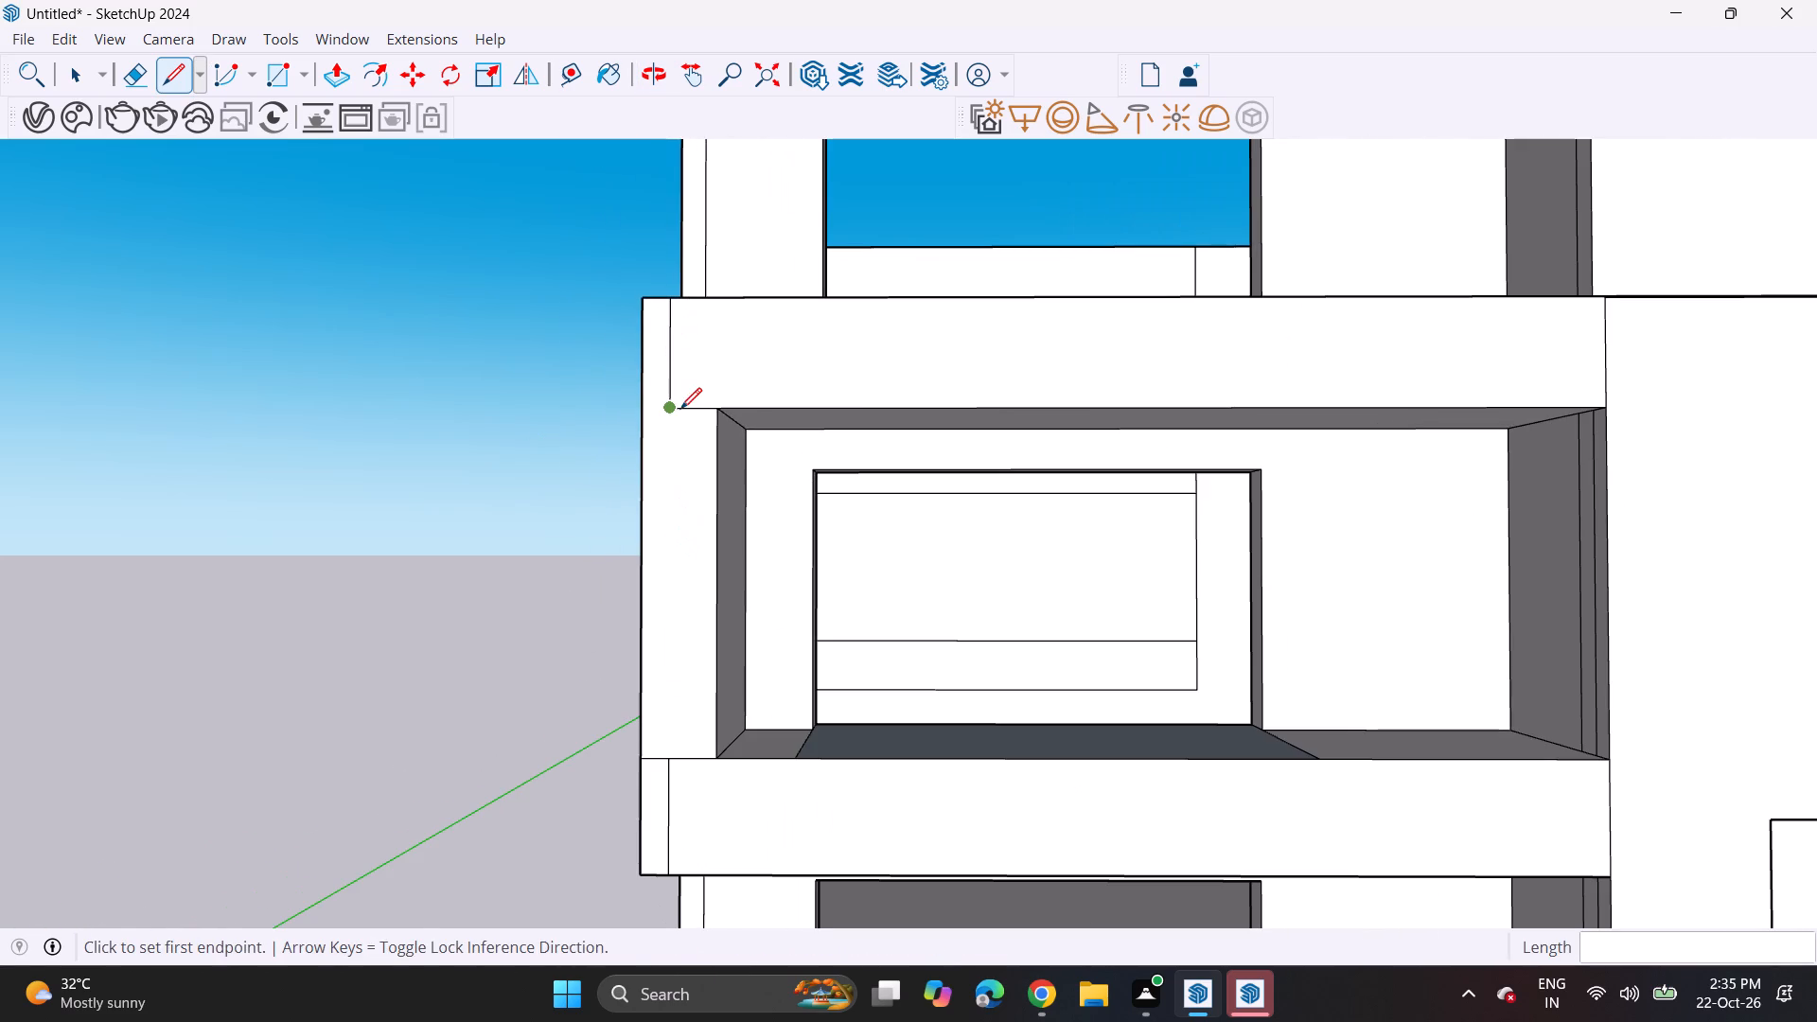
{"action": "left_click", "coordinate": [680, 409]}
{"action": "left_click", "coordinate": [642, 413]}
Erase the short vertical seams separating the side fin from the front faces of the upper and lower bands.
{"action": "left_click", "coordinate": [128, 69]}
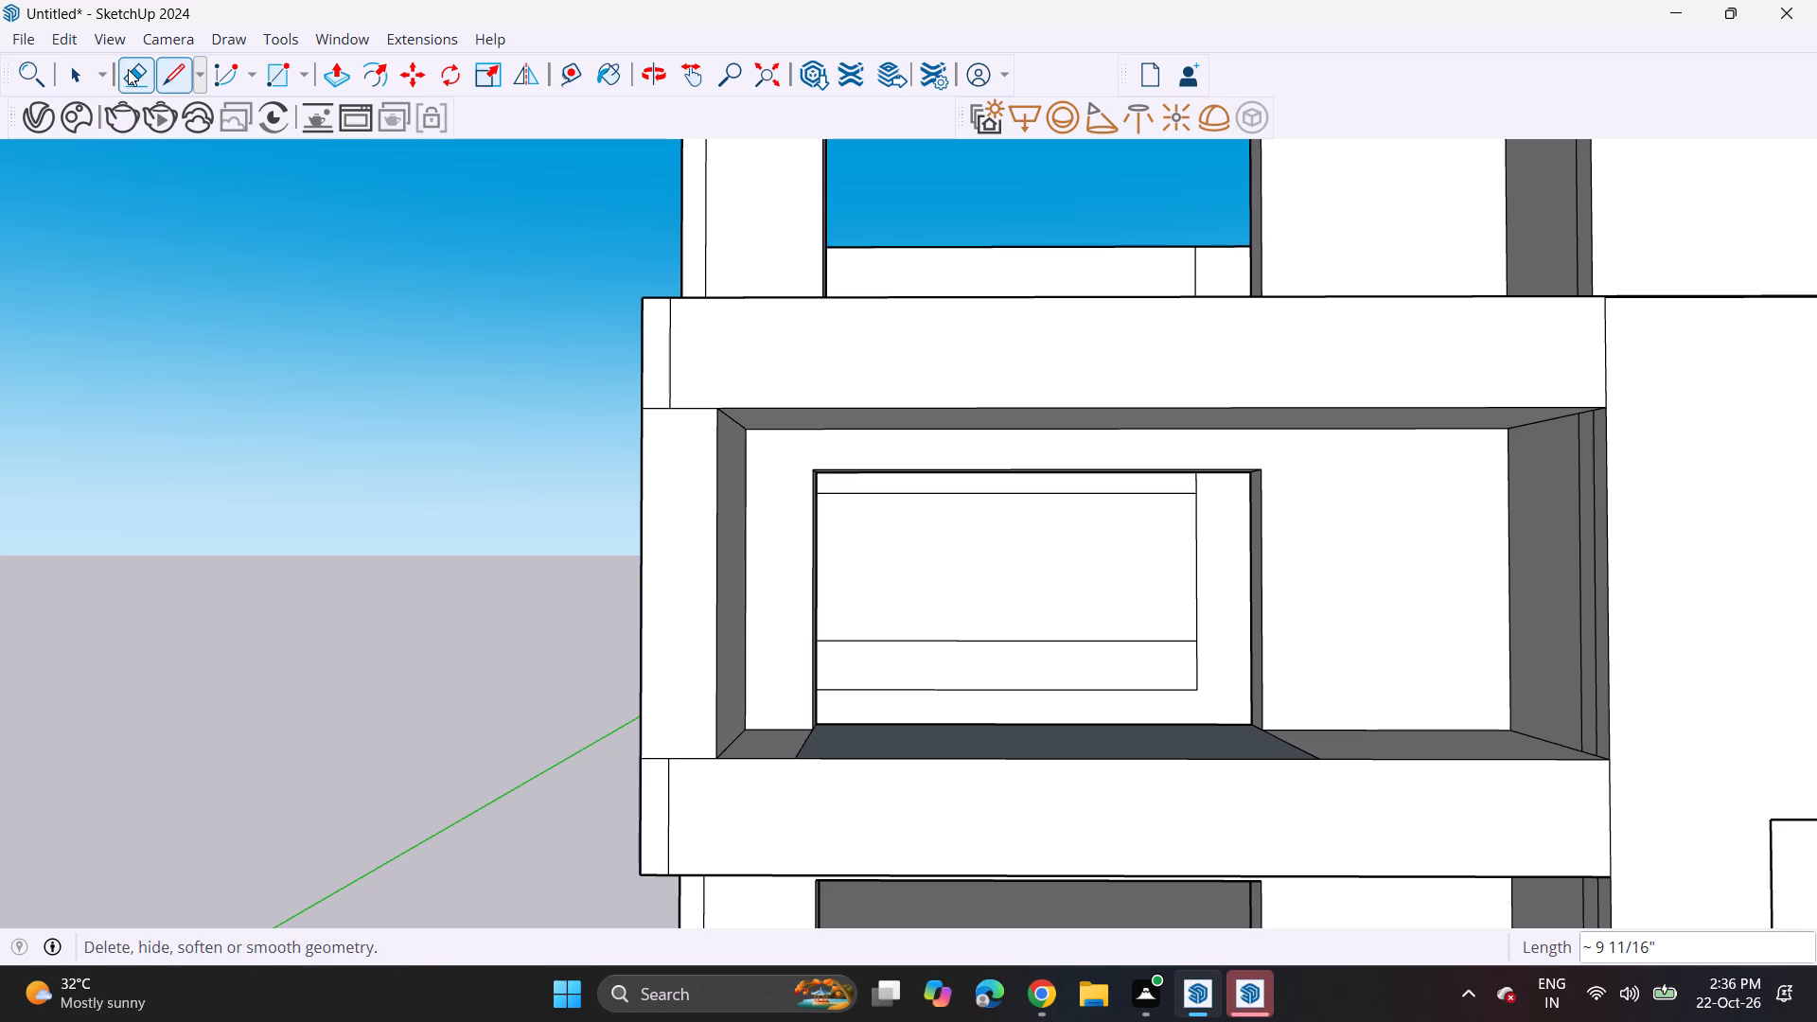
{"action": "left_click", "coordinate": [672, 373]}
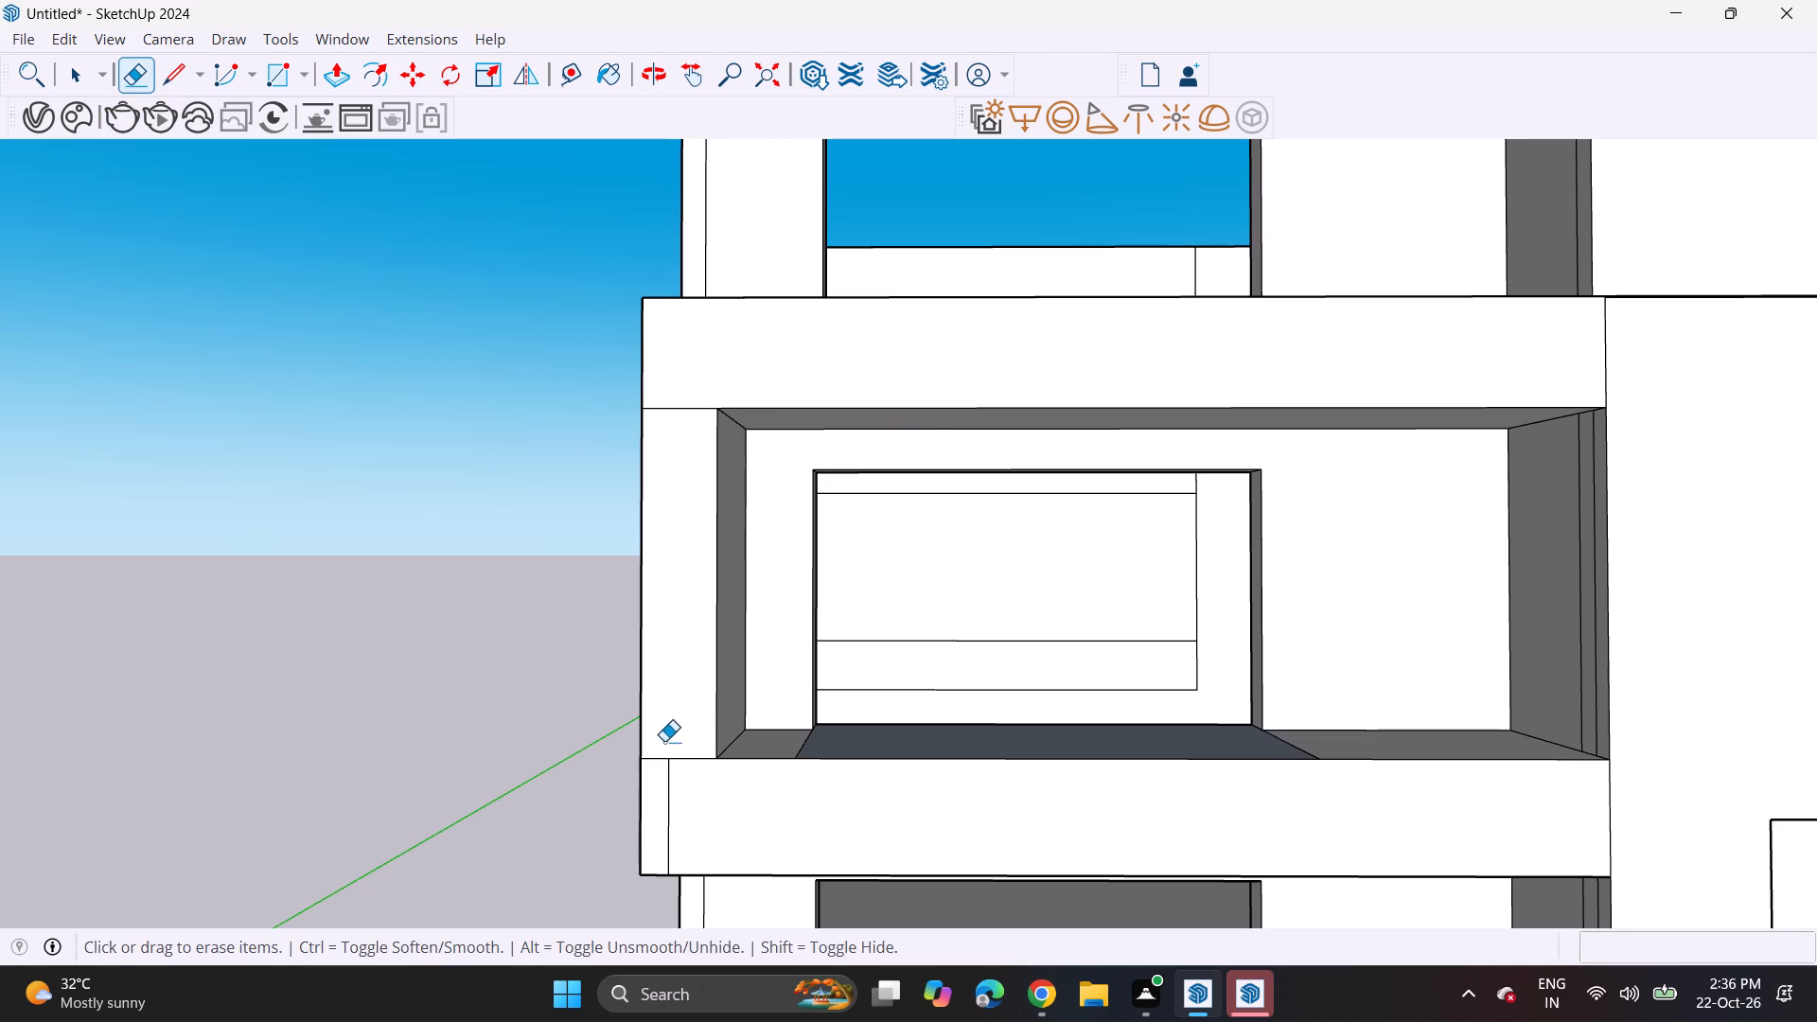
{"action": "left_click", "coordinate": [665, 811]}
{"action": "left_click", "coordinate": [667, 817]}
Erase the two leftover diagonal edges on the middle storey balcony floor in front of the window.
{"action": "scroll", "coordinate": [673, 817], "scroll_direction": "down", "scroll_amount": 7}
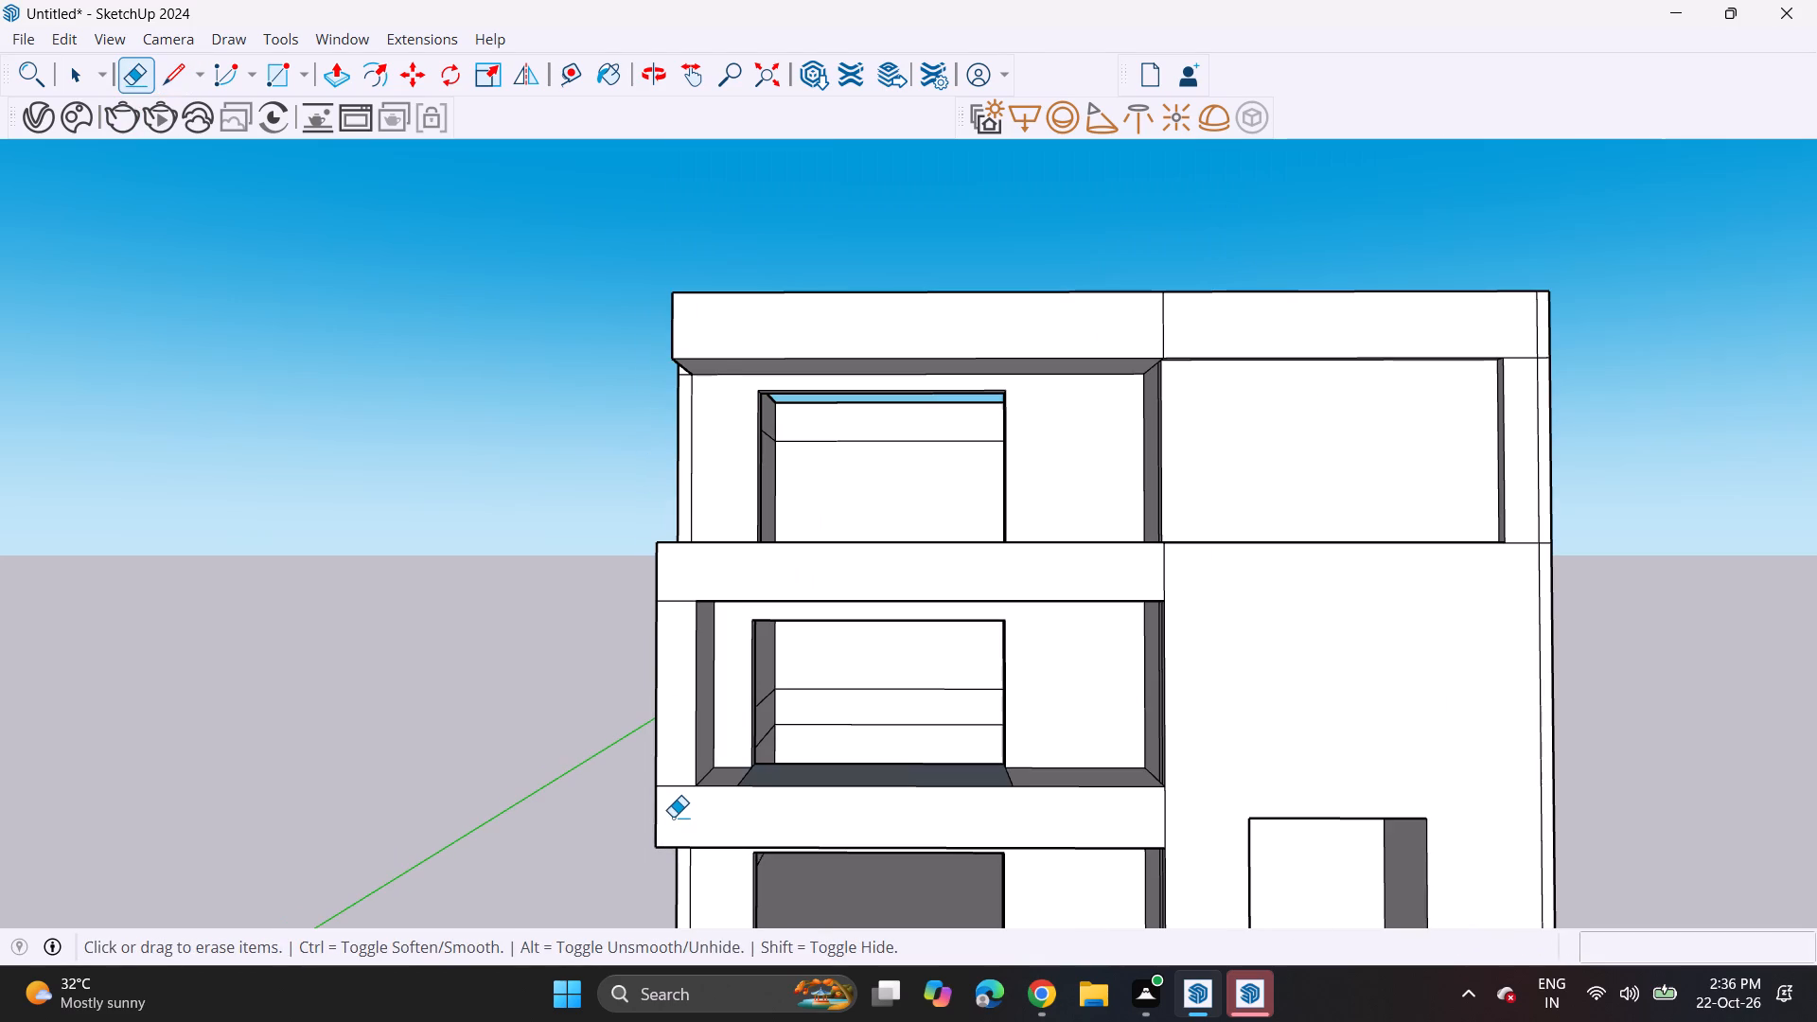
{"action": "middle_click_drag", "start_coordinate": [739, 765], "coordinate": [744, 866]}
{"action": "scroll", "coordinate": [766, 852], "scroll_direction": "up", "scroll_amount": 5}
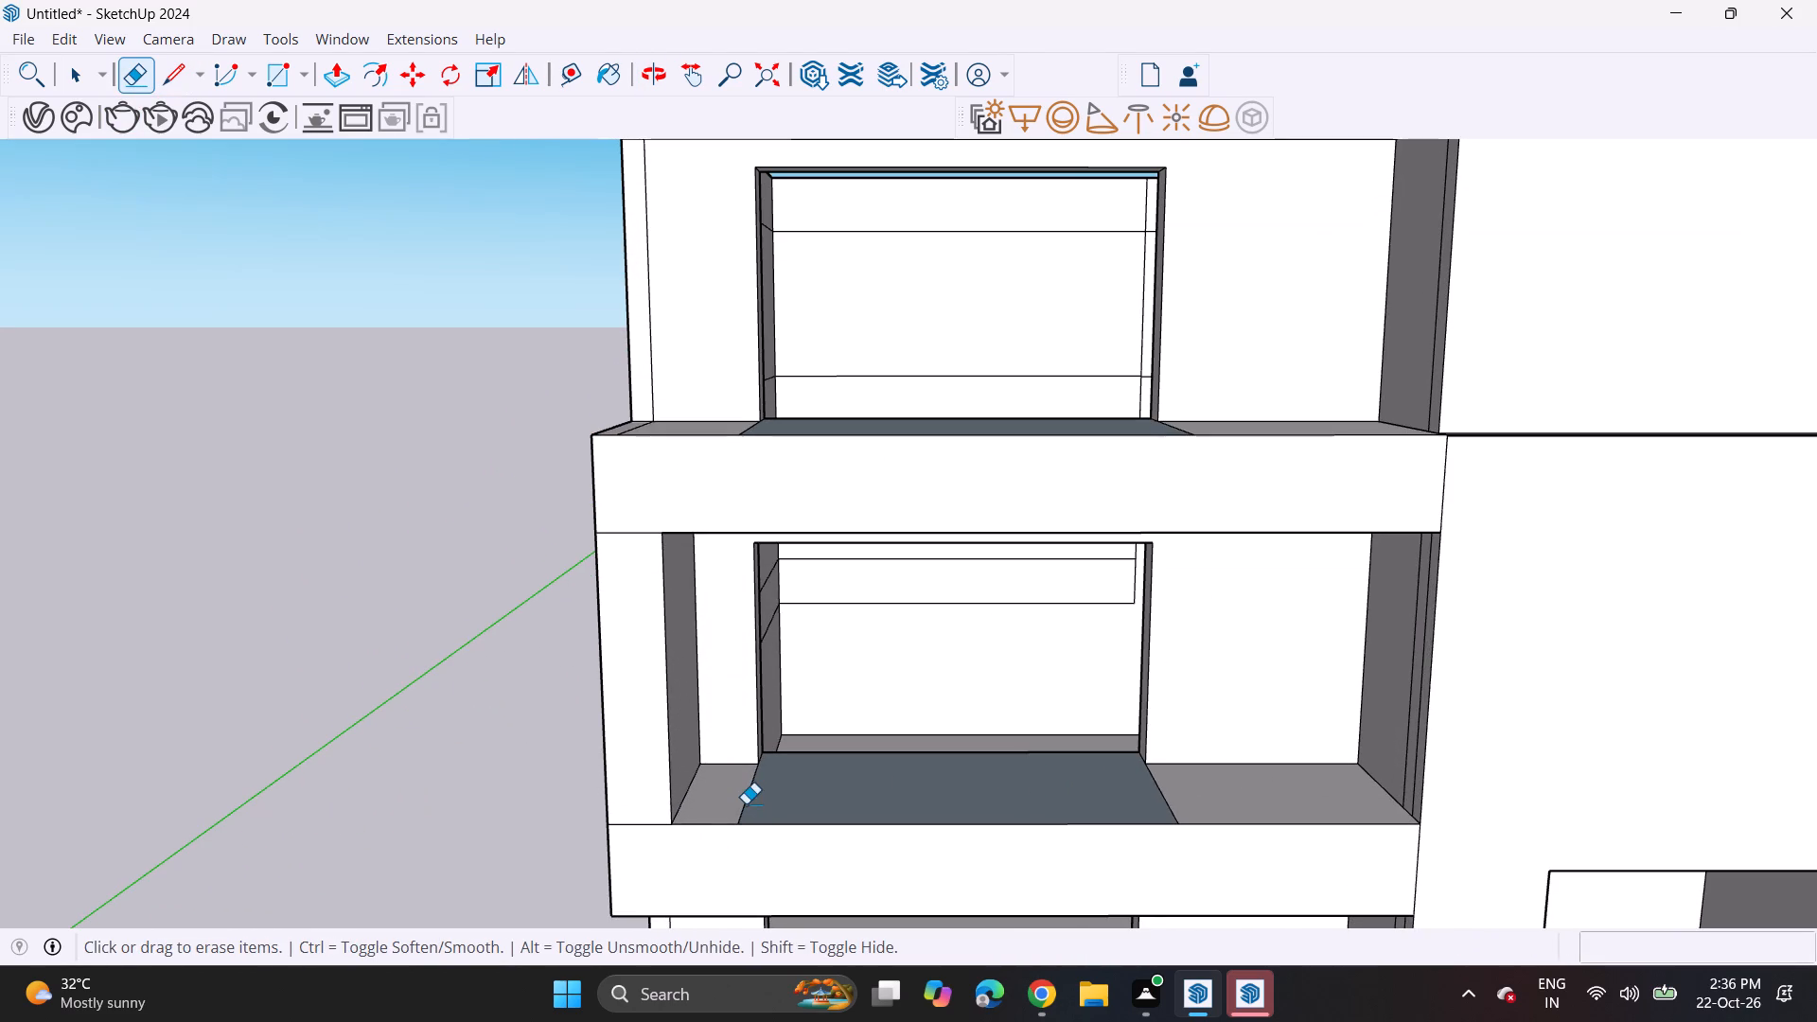
{"action": "left_click", "coordinate": [746, 803]}
{"action": "left_click", "coordinate": [1165, 802]}
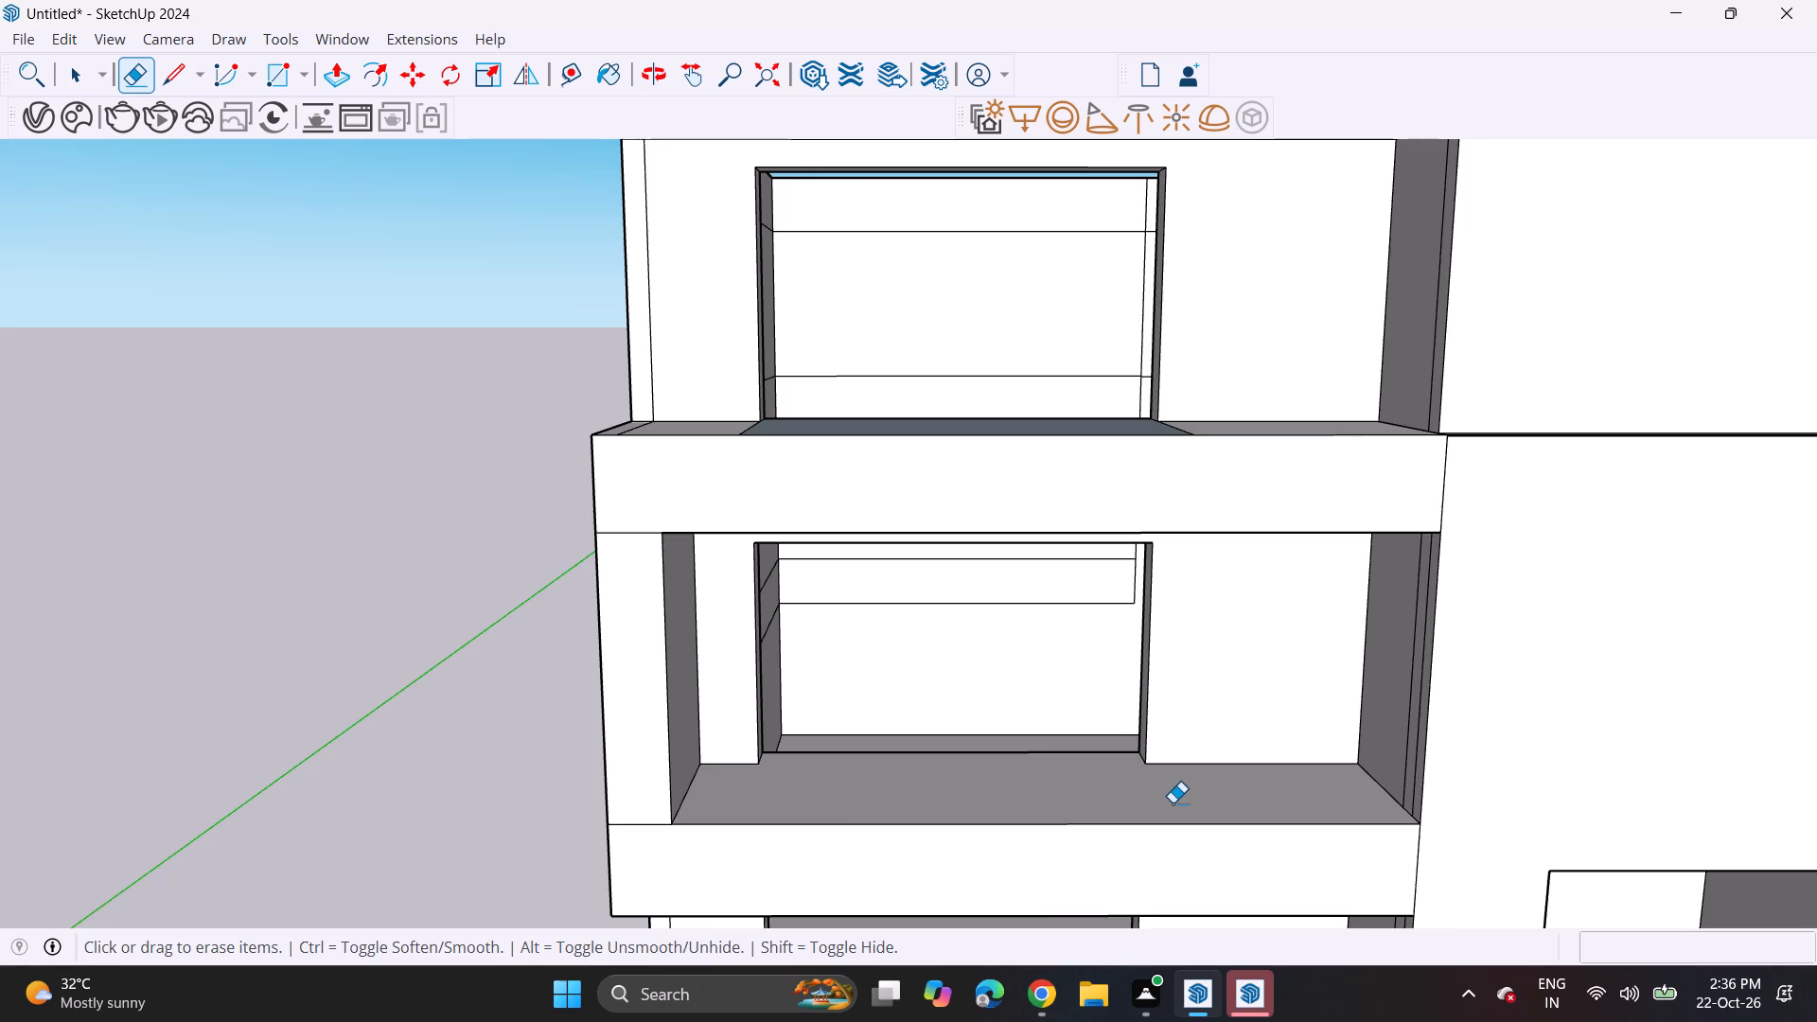
Extend the end face of the topmost projecting band outward about 10" over the building's outer corner.
{"action": "scroll", "coordinate": [1173, 802], "scroll_direction": "down", "scroll_amount": 6}
{"action": "middle_click_drag", "start_coordinate": [1144, 780], "coordinate": [1120, 698]}
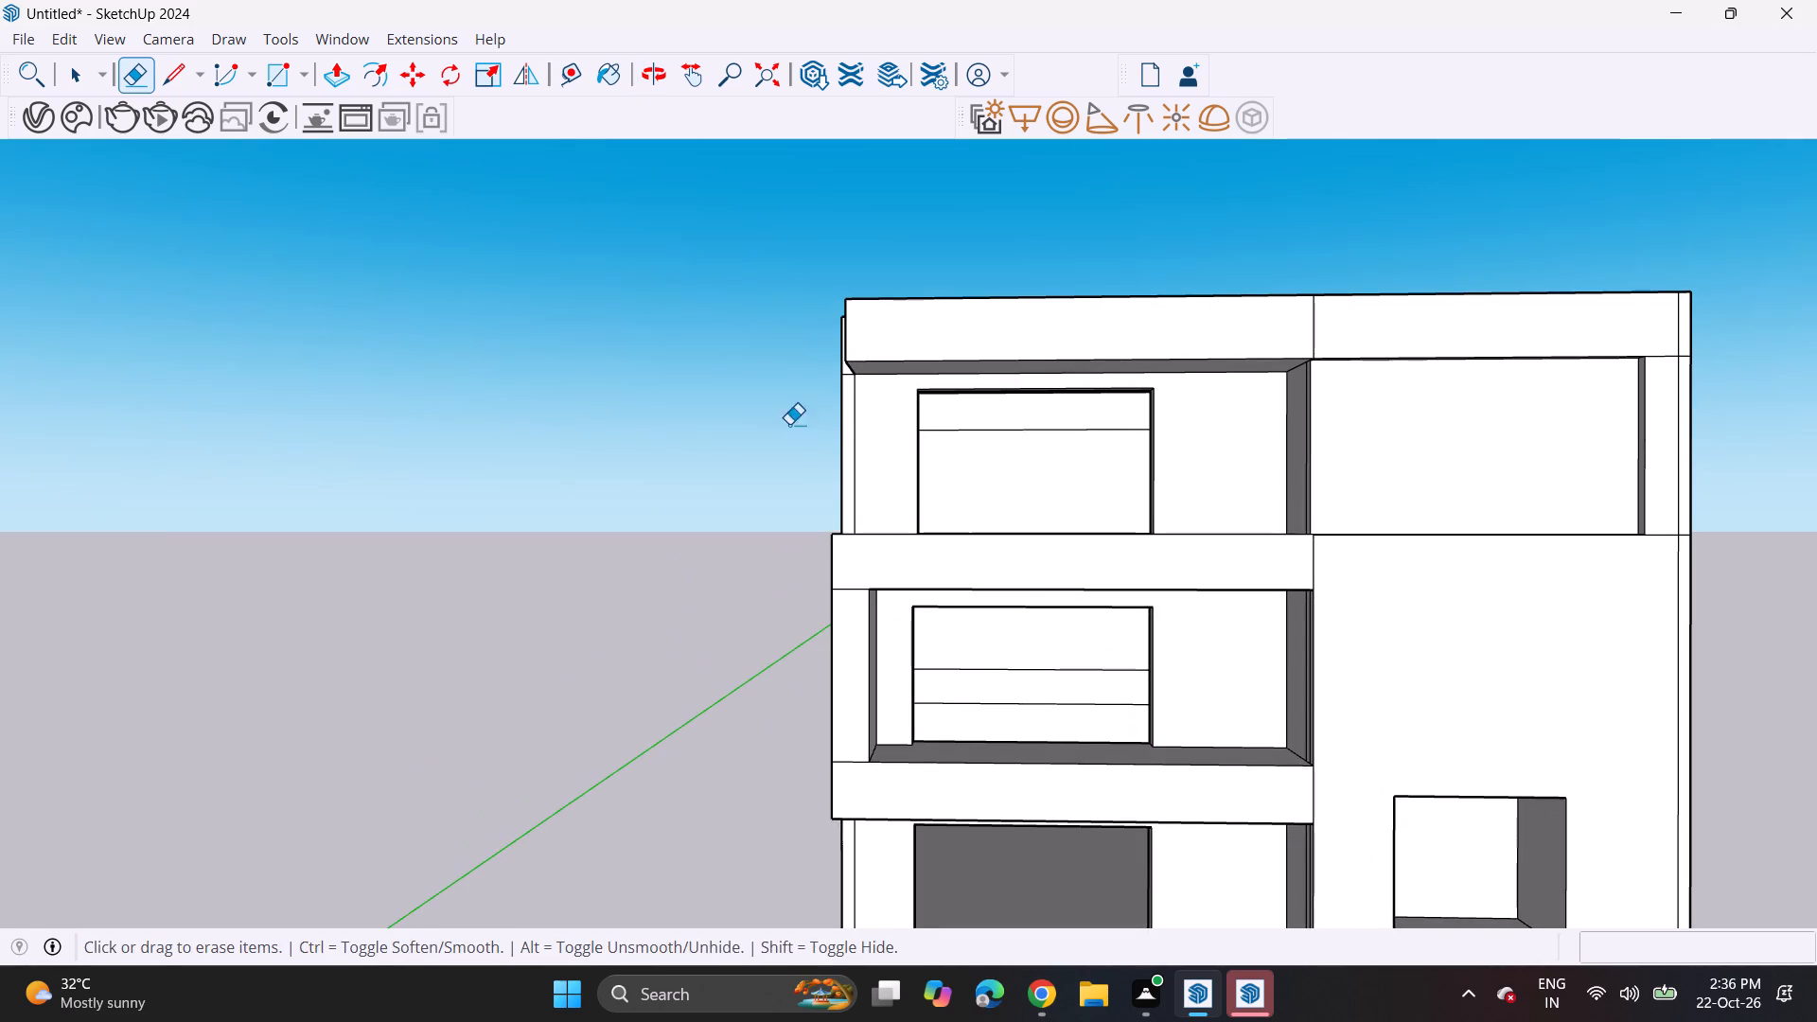
{"action": "middle_click_drag", "start_coordinate": [791, 424], "coordinate": [933, 520]}
{"action": "left_click", "coordinate": [326, 86]}
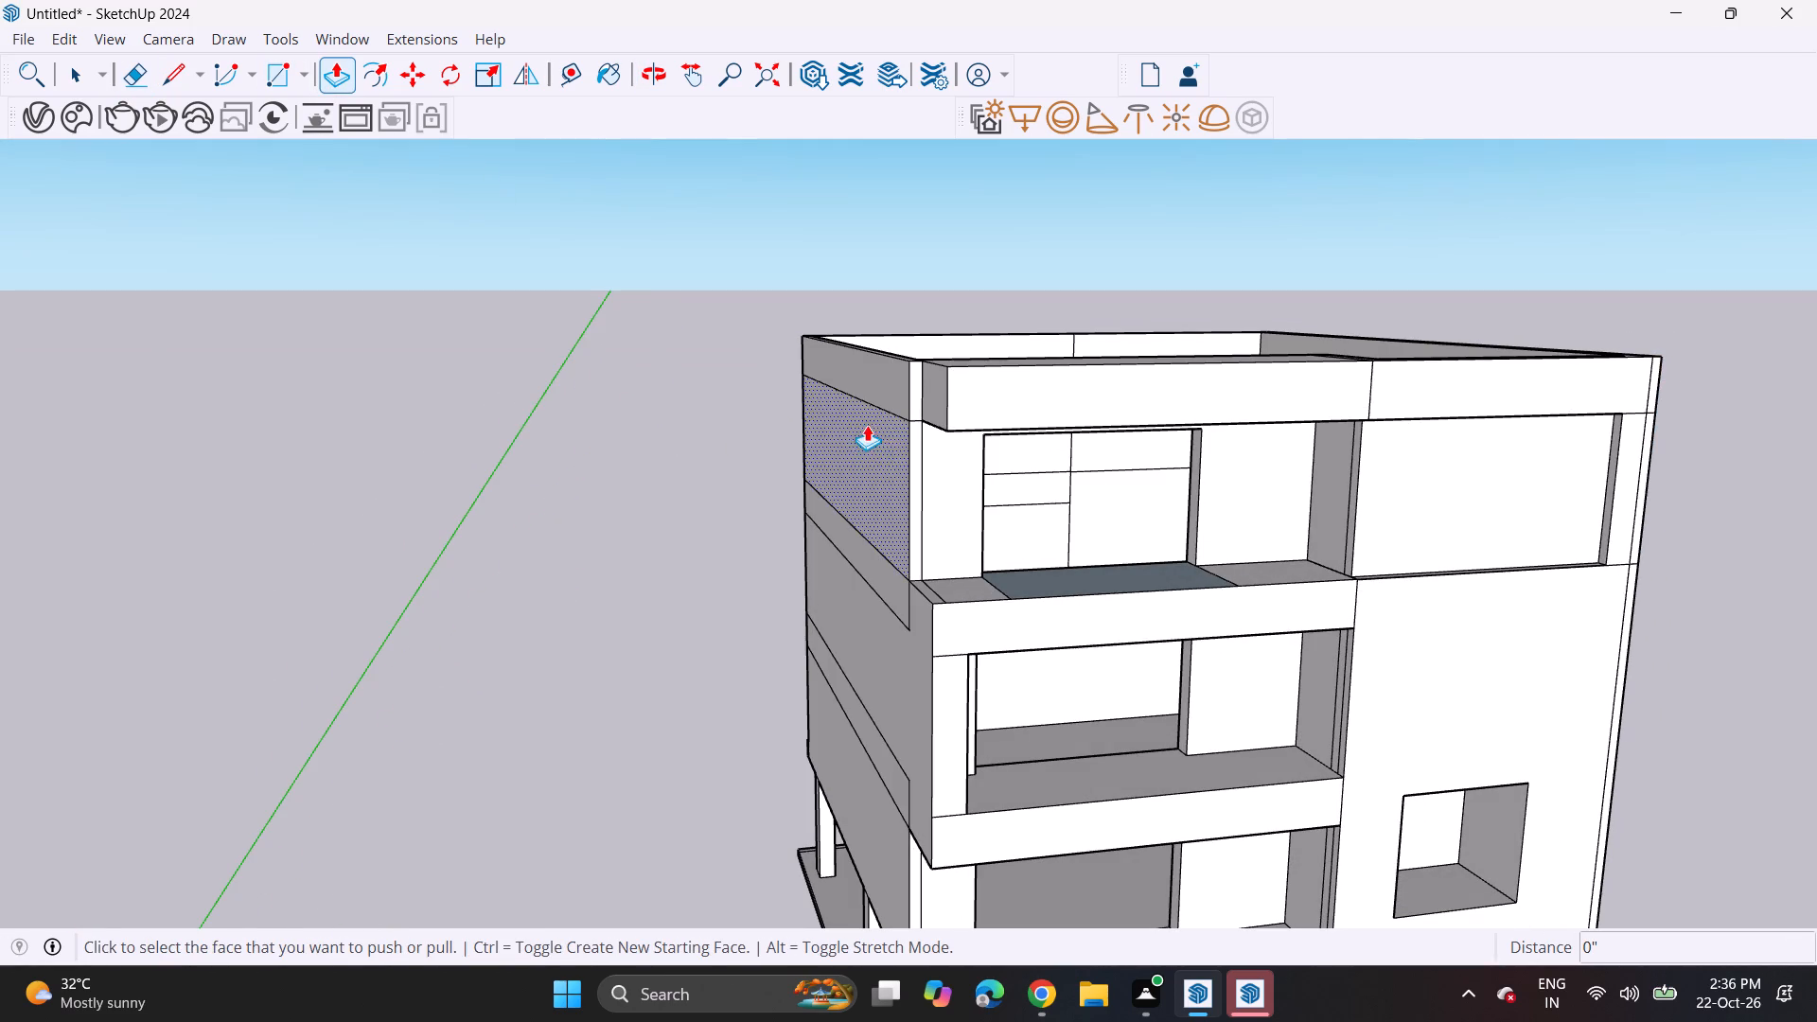
{"action": "left_click", "coordinate": [932, 399]}
{"action": "left_click", "coordinate": [915, 406]}
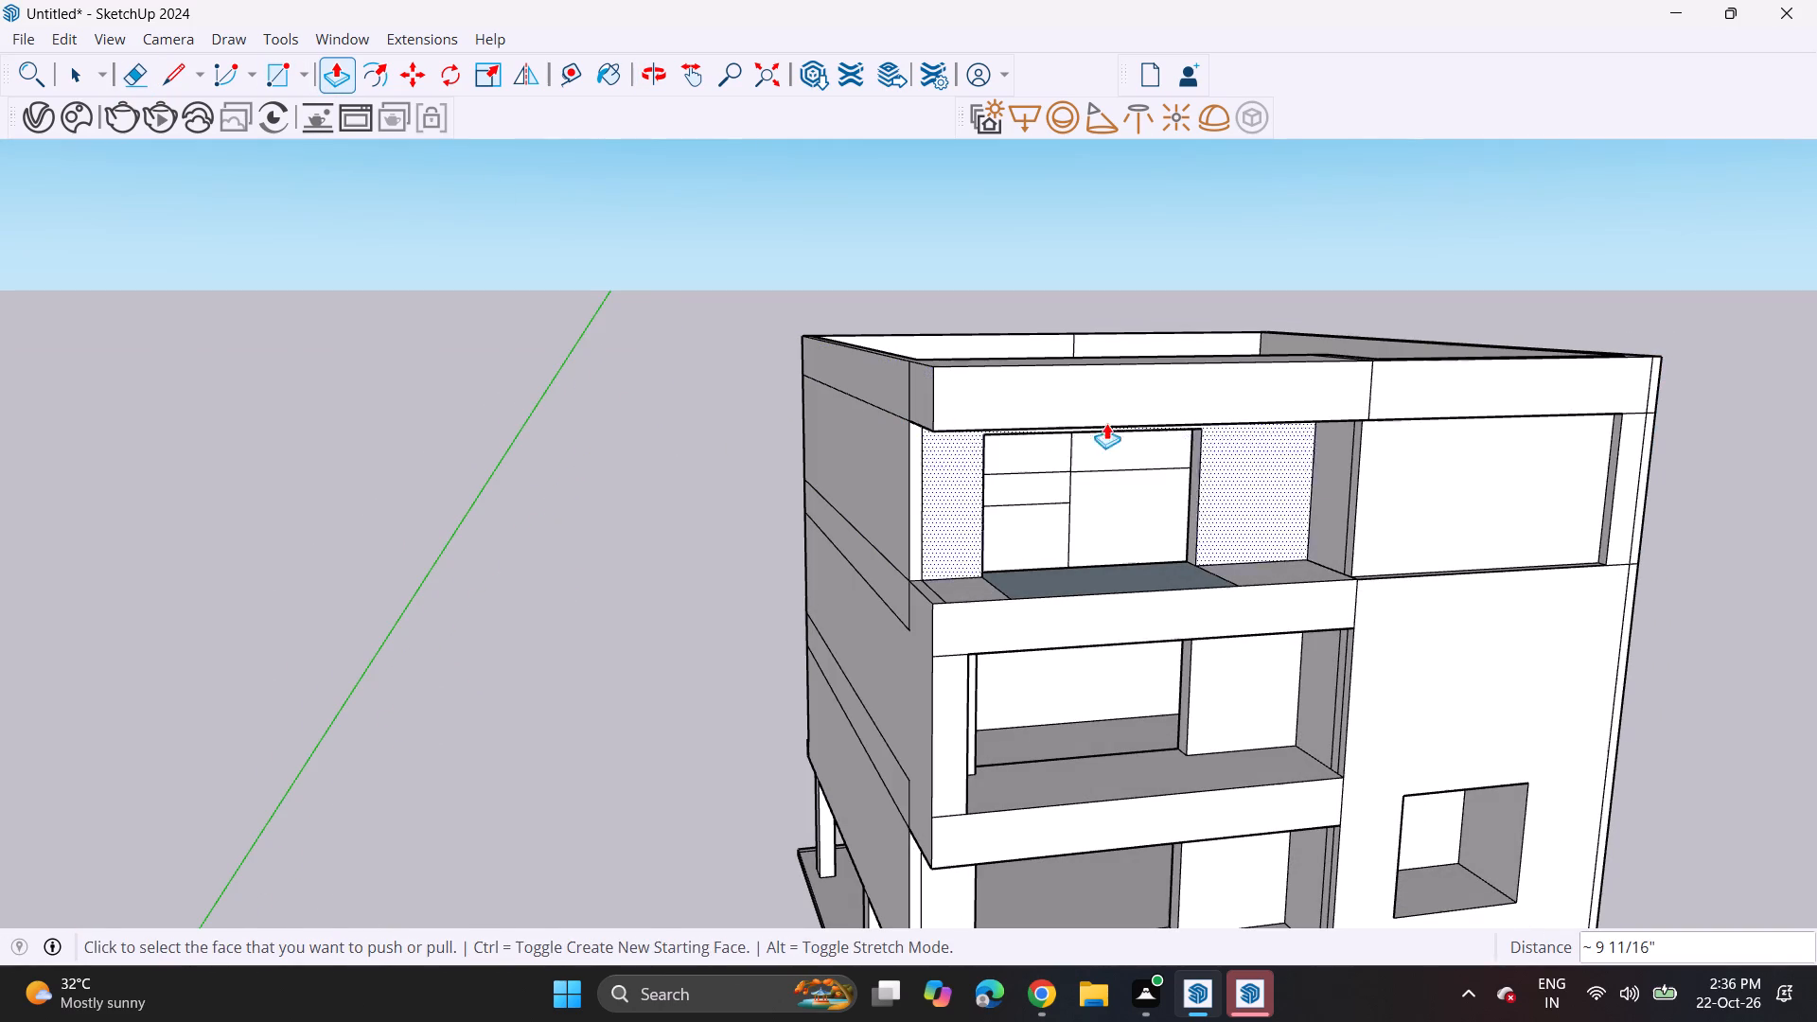
Draw a narrow full-height vertical strip along the inner edge of the recessed top-storey panel.
{"action": "middle_click_drag", "start_coordinate": [1078, 401], "coordinate": [1010, 376]}
{"action": "scroll", "coordinate": [1000, 420], "scroll_direction": "down", "scroll_amount": 4}
{"action": "middle_click_drag", "start_coordinate": [1033, 508], "coordinate": [846, 466], "text": "shift"}
{"action": "middle_click_drag", "start_coordinate": [847, 478], "coordinate": [767, 376]}
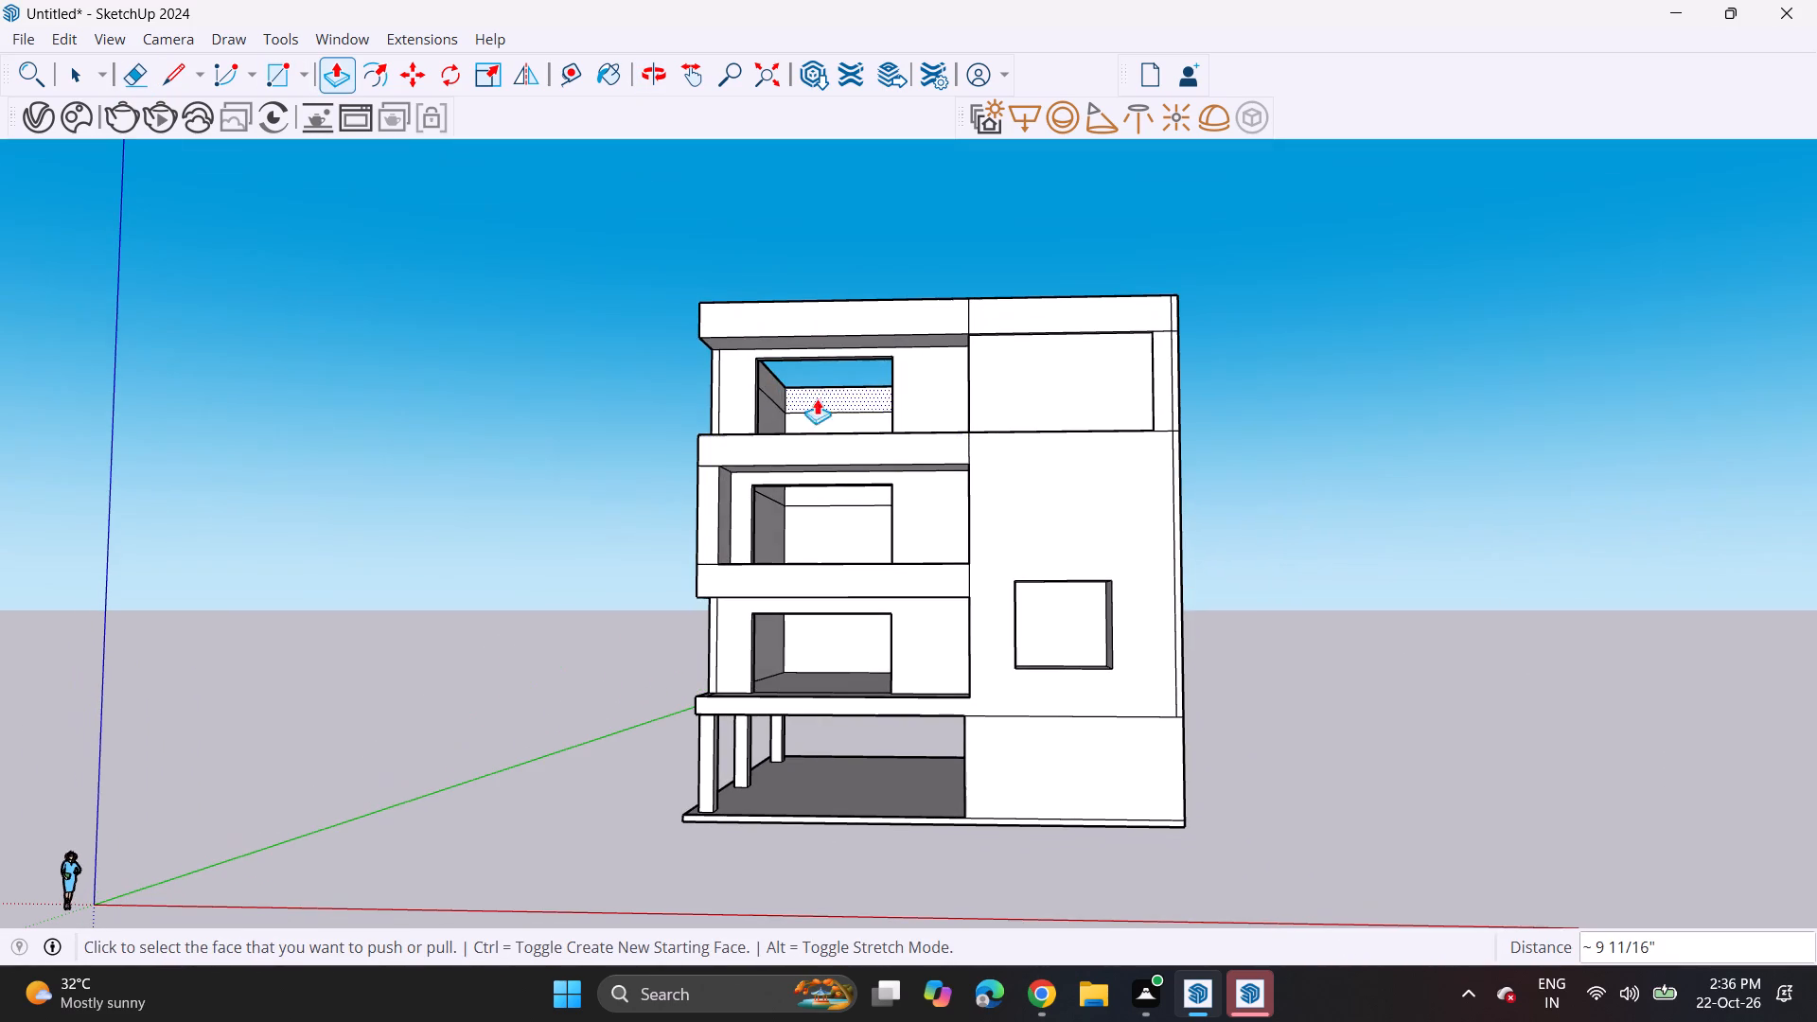
{"action": "scroll", "coordinate": [1158, 358], "scroll_direction": "up", "scroll_amount": 10}
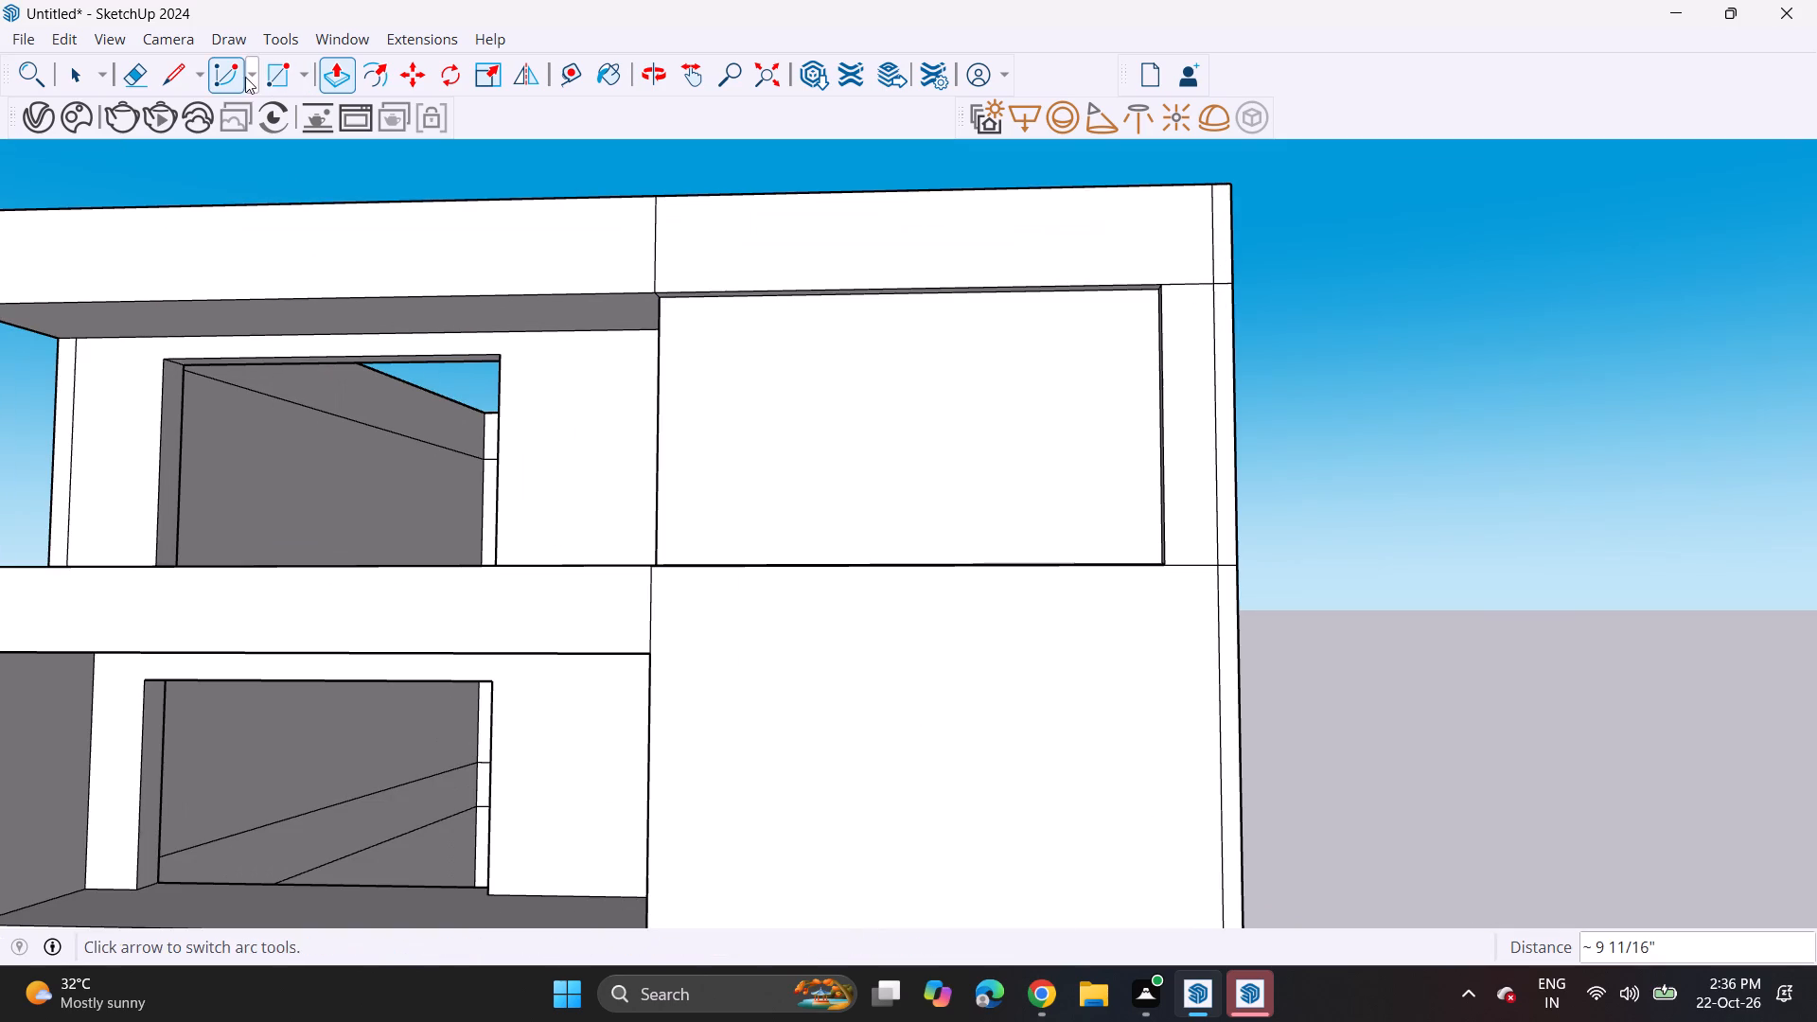
{"action": "left_click", "coordinate": [277, 87]}
{"action": "scroll", "coordinate": [748, 326], "scroll_direction": "up", "scroll_amount": 12}
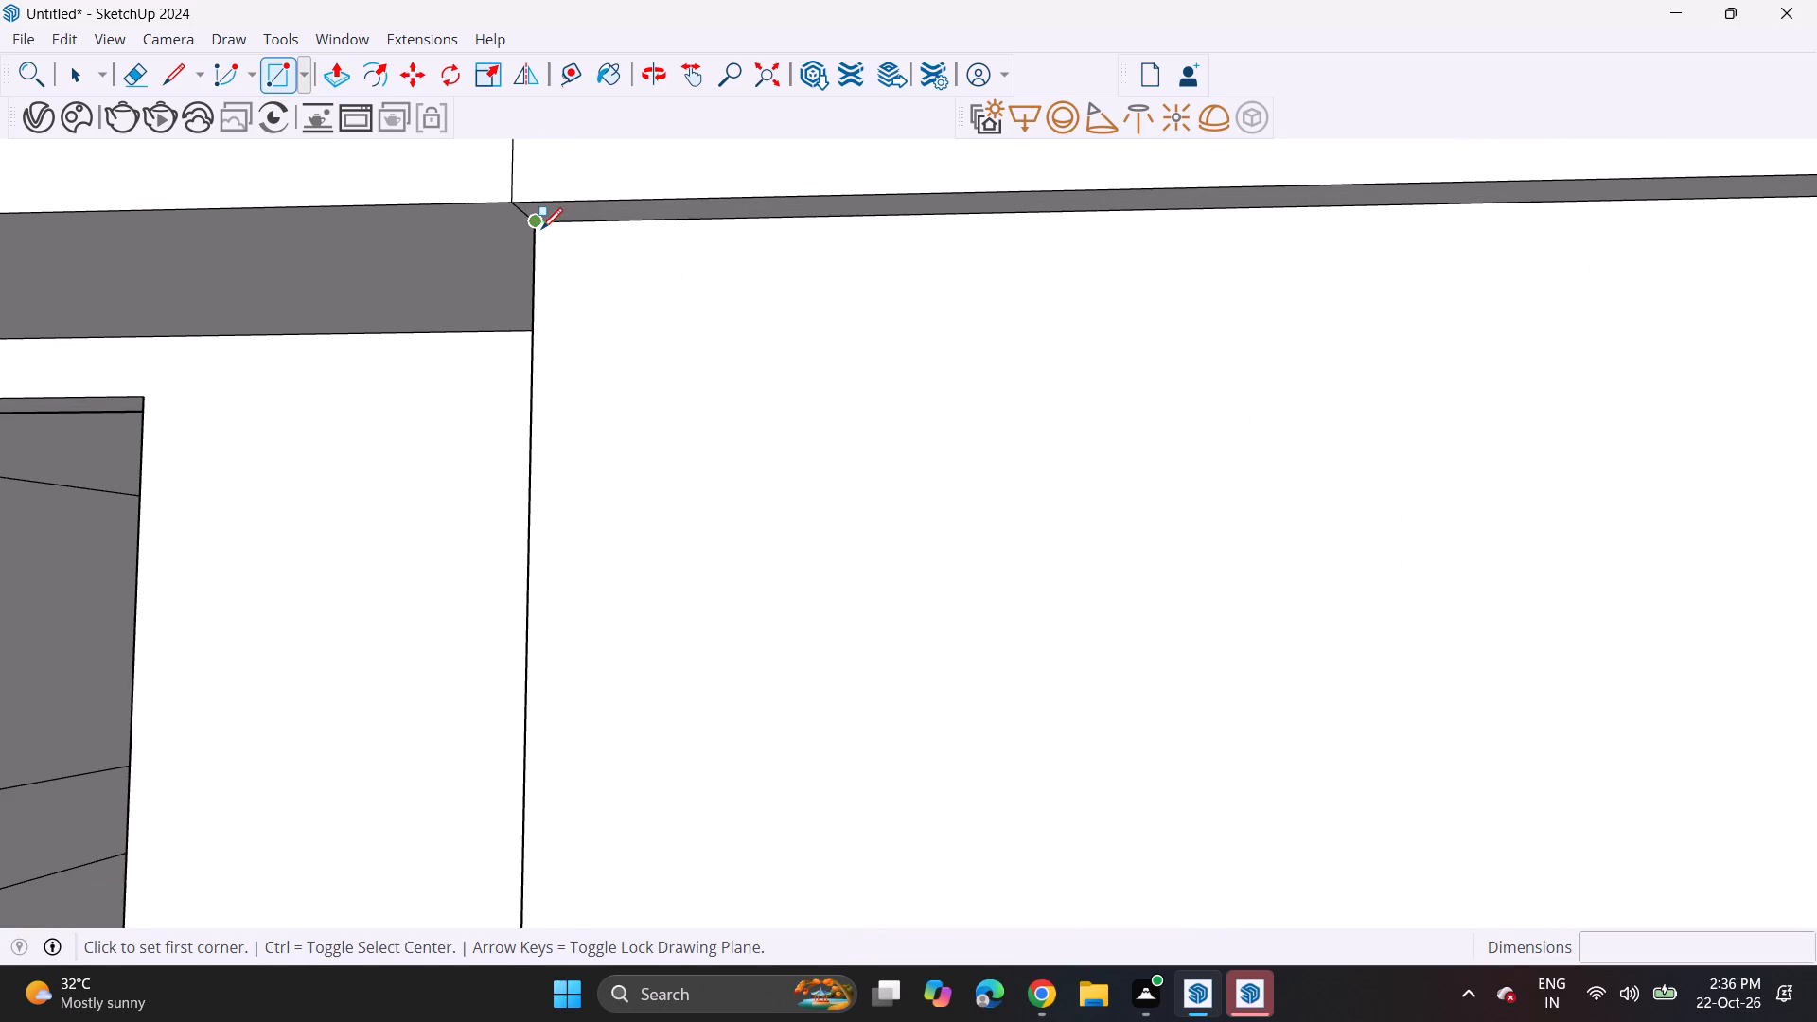
{"action": "left_click", "coordinate": [541, 229]}
{"action": "scroll", "coordinate": [605, 448], "scroll_direction": "down", "scroll_amount": 7}
{"action": "middle_click_drag", "start_coordinate": [601, 581], "coordinate": [608, 695]}
{"action": "scroll", "coordinate": [626, 743], "scroll_direction": "up", "scroll_amount": 6}
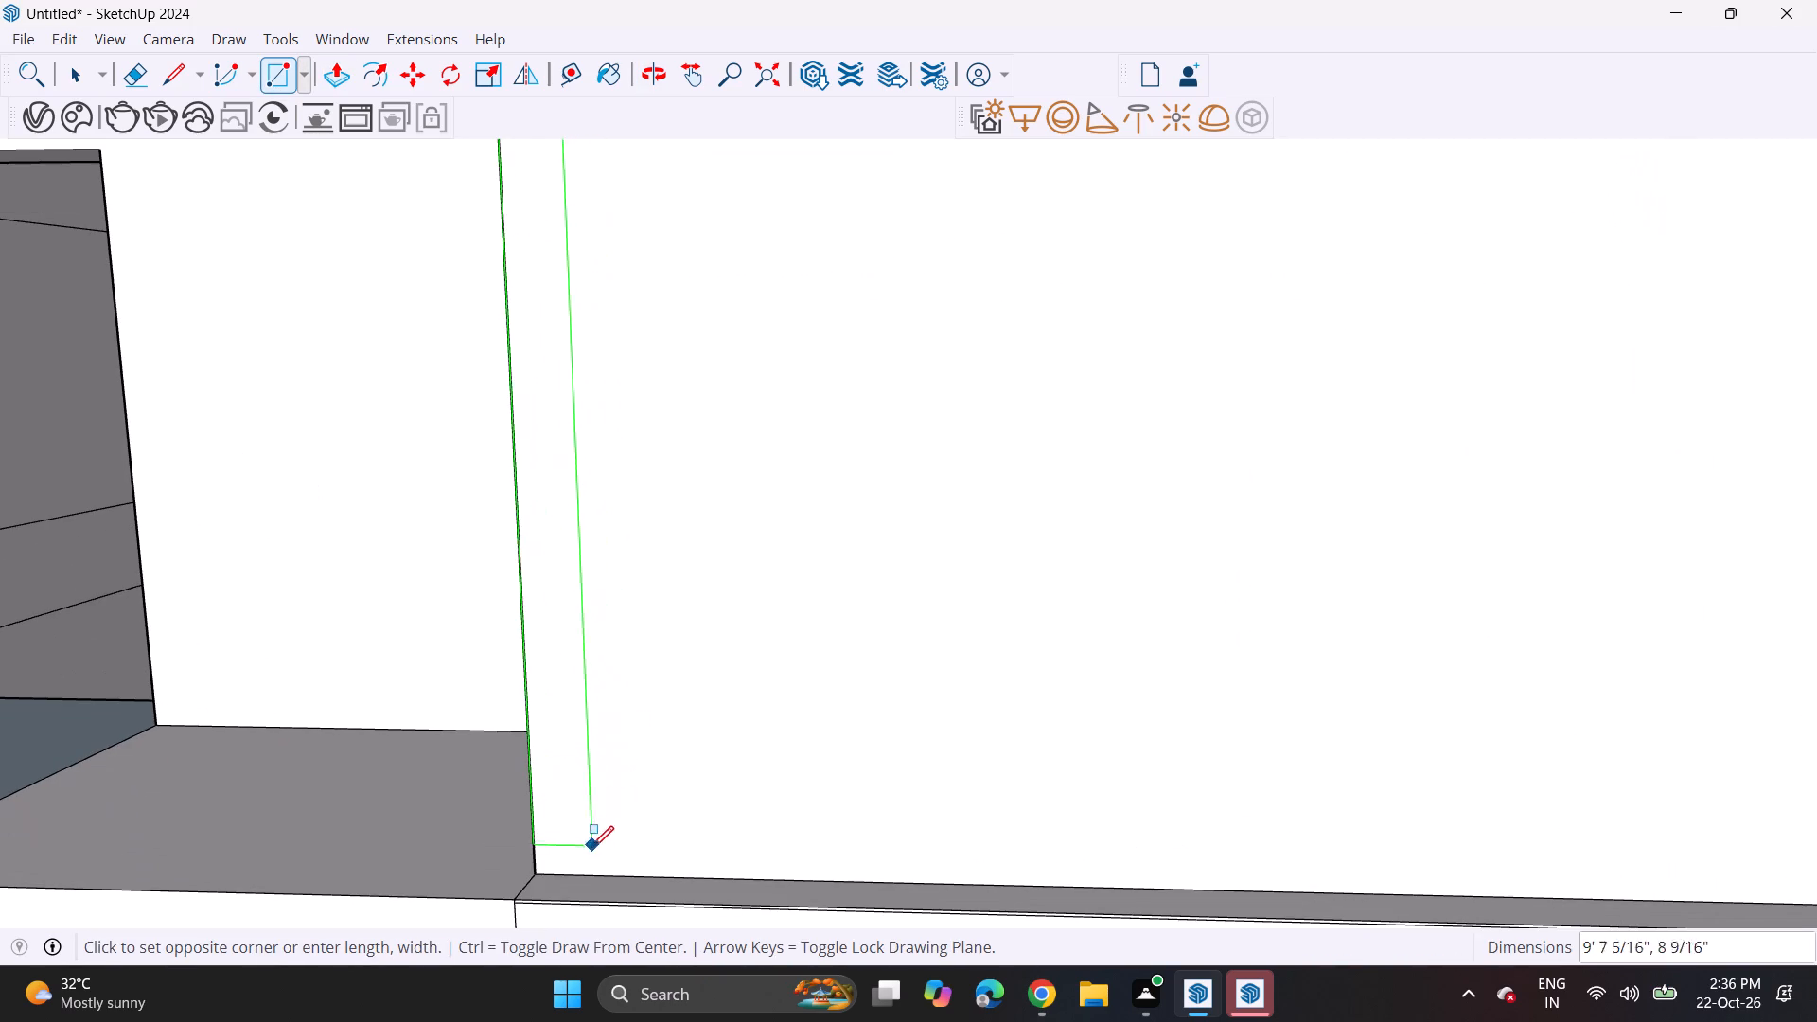
{"action": "left_click", "coordinate": [574, 871]}
Copy the narrow full-height strip 7 5/8" along the recessed top-storey panel, leaving a thin gap beside the original.
{"action": "key", "text": "space"}
{"action": "double_click", "coordinate": [561, 826]}
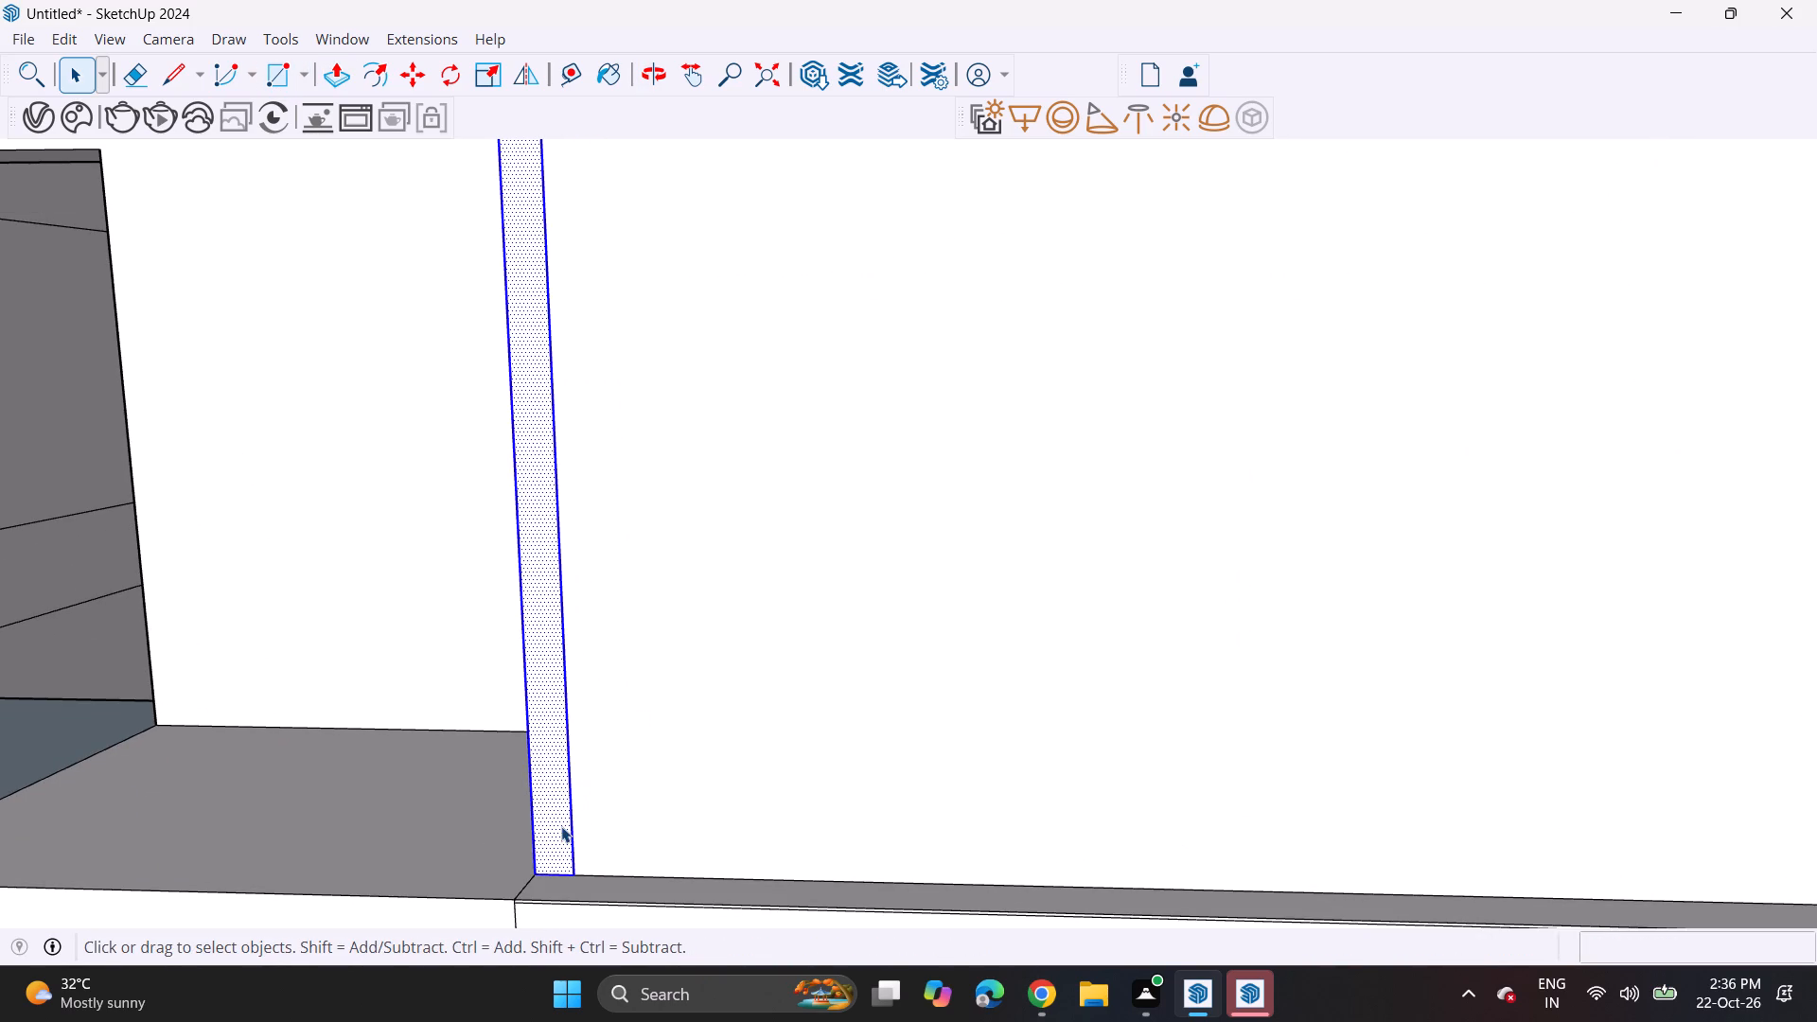
{"action": "key", "text": "m"}
{"action": "left_click", "coordinate": [538, 881]}
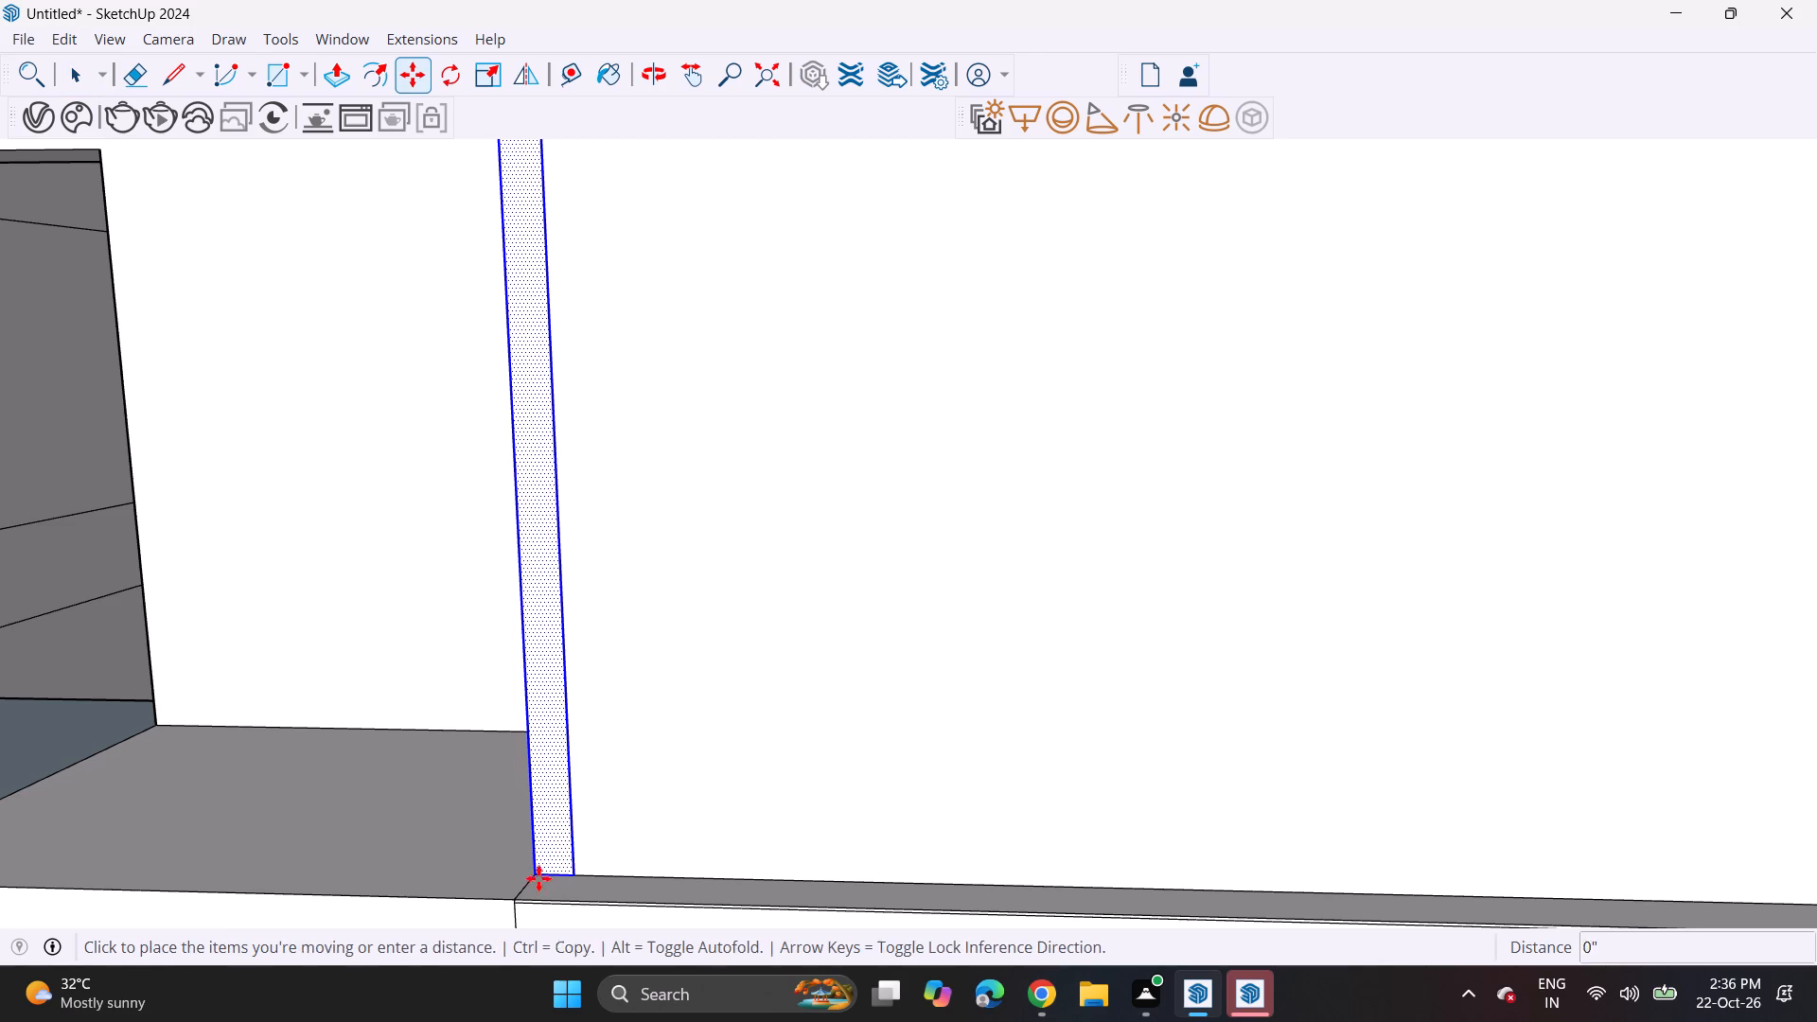
{"action": "left_click", "coordinate": [589, 873]}
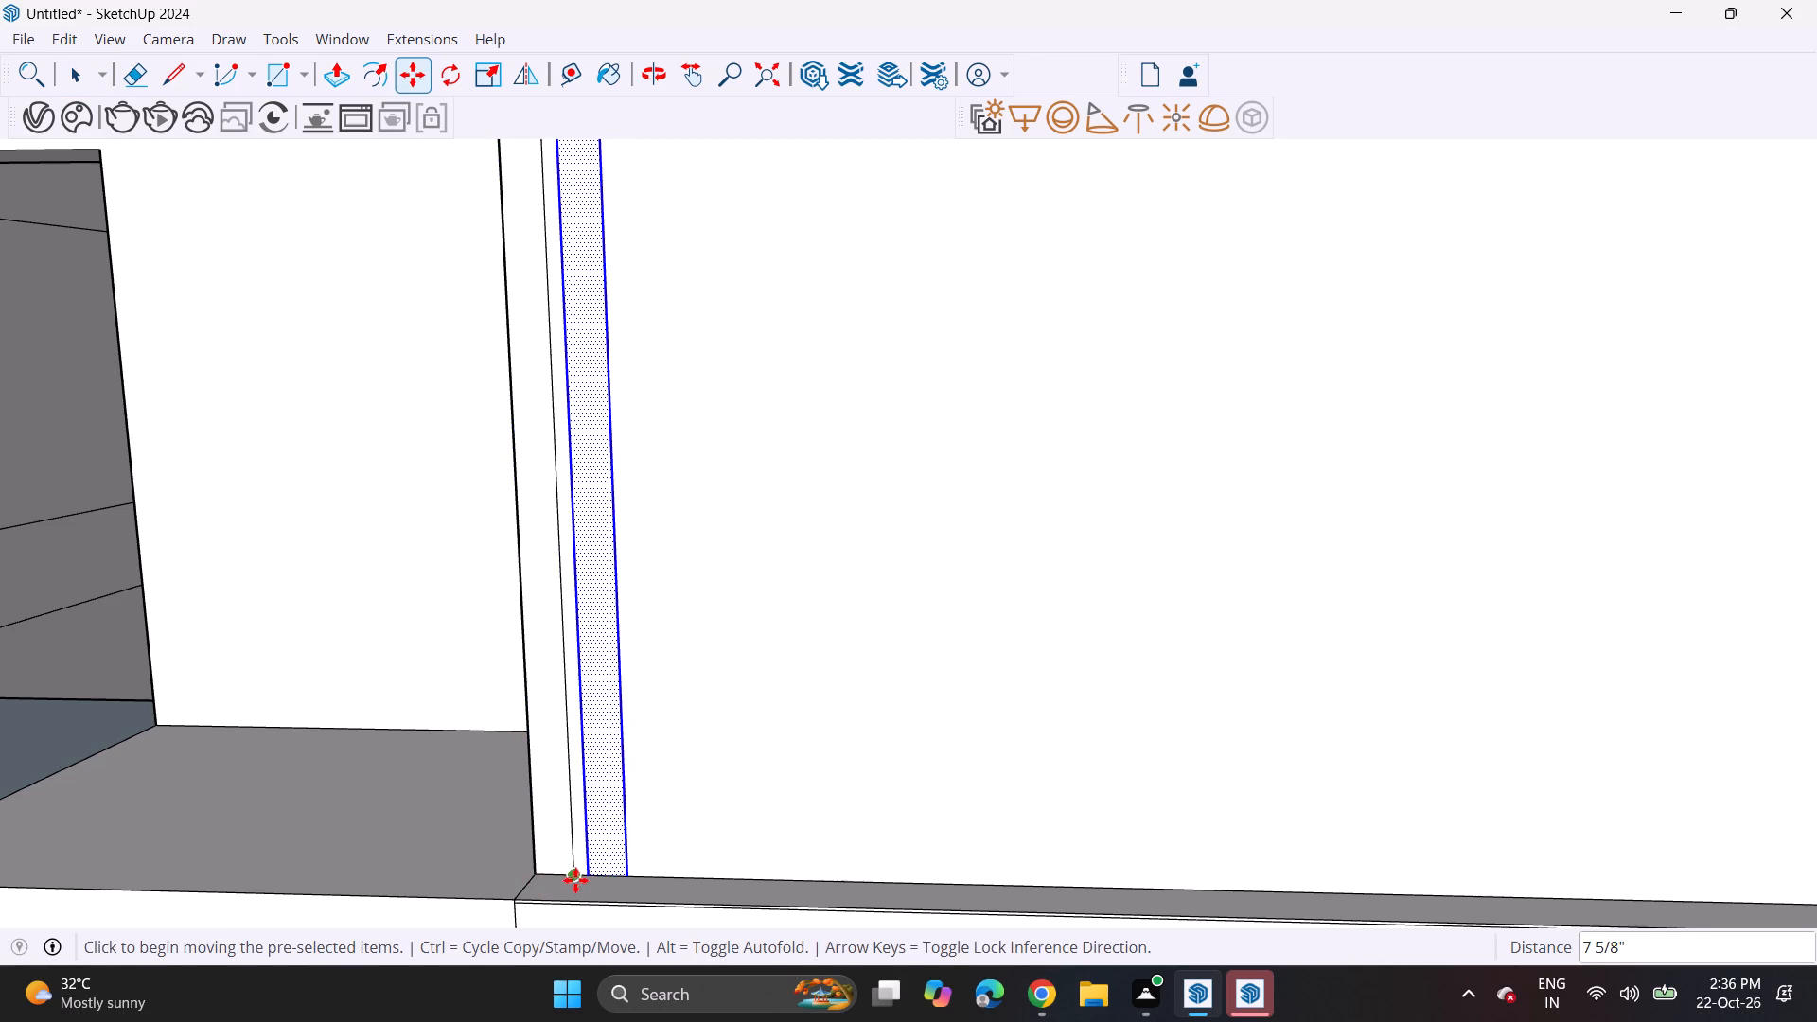
Add five more copies of the strip across the recessed panel, each 7 5/8" from the previous one.
{"action": "left_click", "coordinate": [574, 878]}
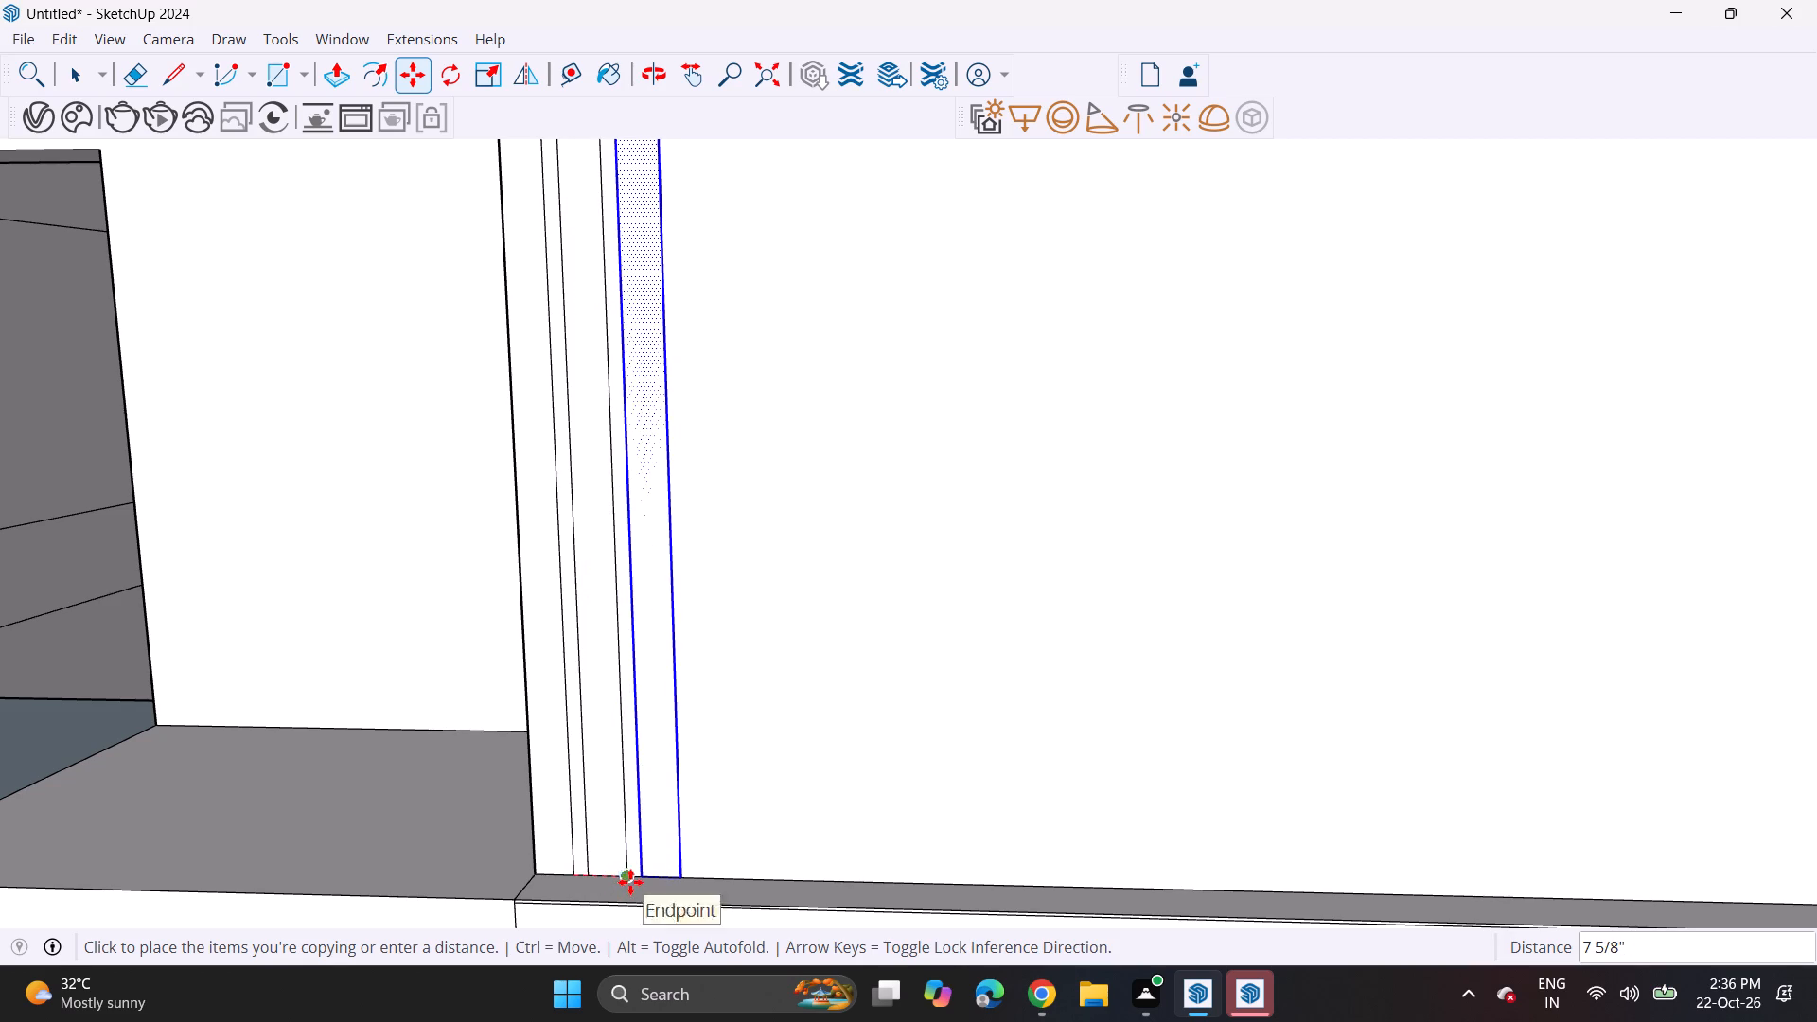
{"action": "left_click", "coordinate": [630, 882]}
{"action": "left_click", "coordinate": [631, 879]}
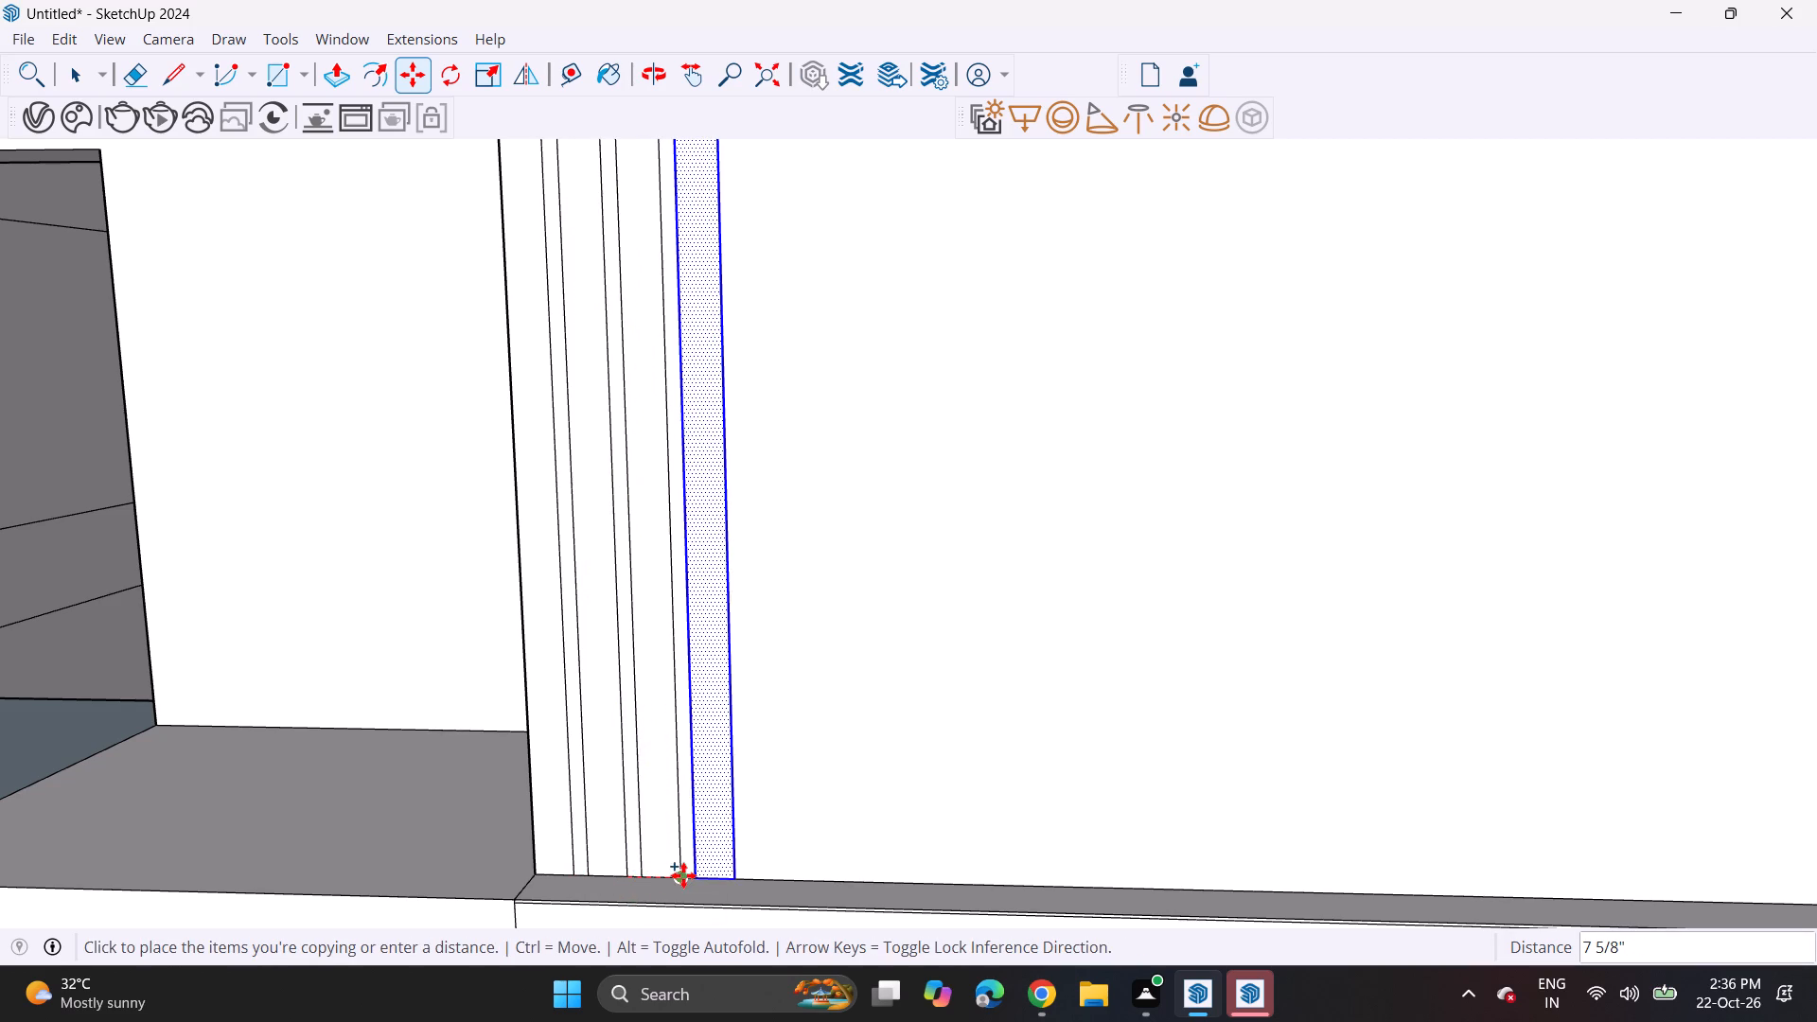
{"action": "left_click", "coordinate": [683, 875]}
{"action": "left_click", "coordinate": [680, 881]}
{"action": "left_click", "coordinate": [732, 885]}
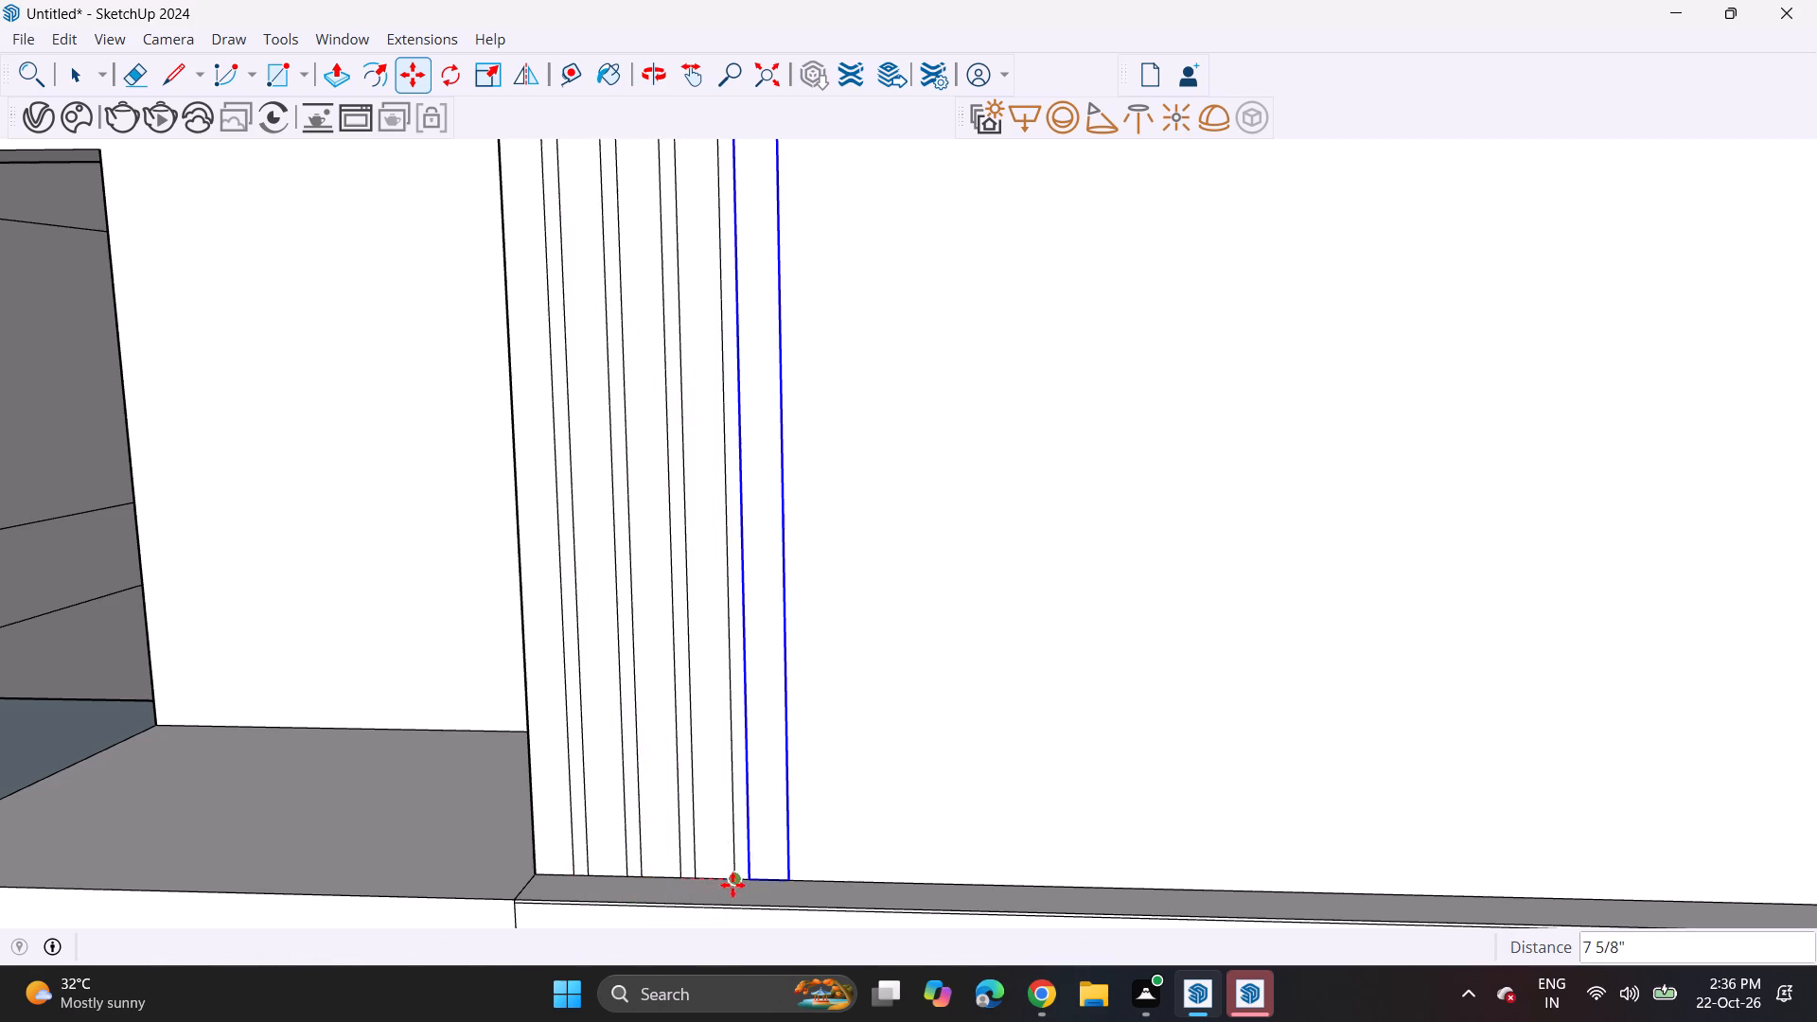
{"action": "left_click", "coordinate": [739, 879]}
{"action": "left_click", "coordinate": [785, 877]}
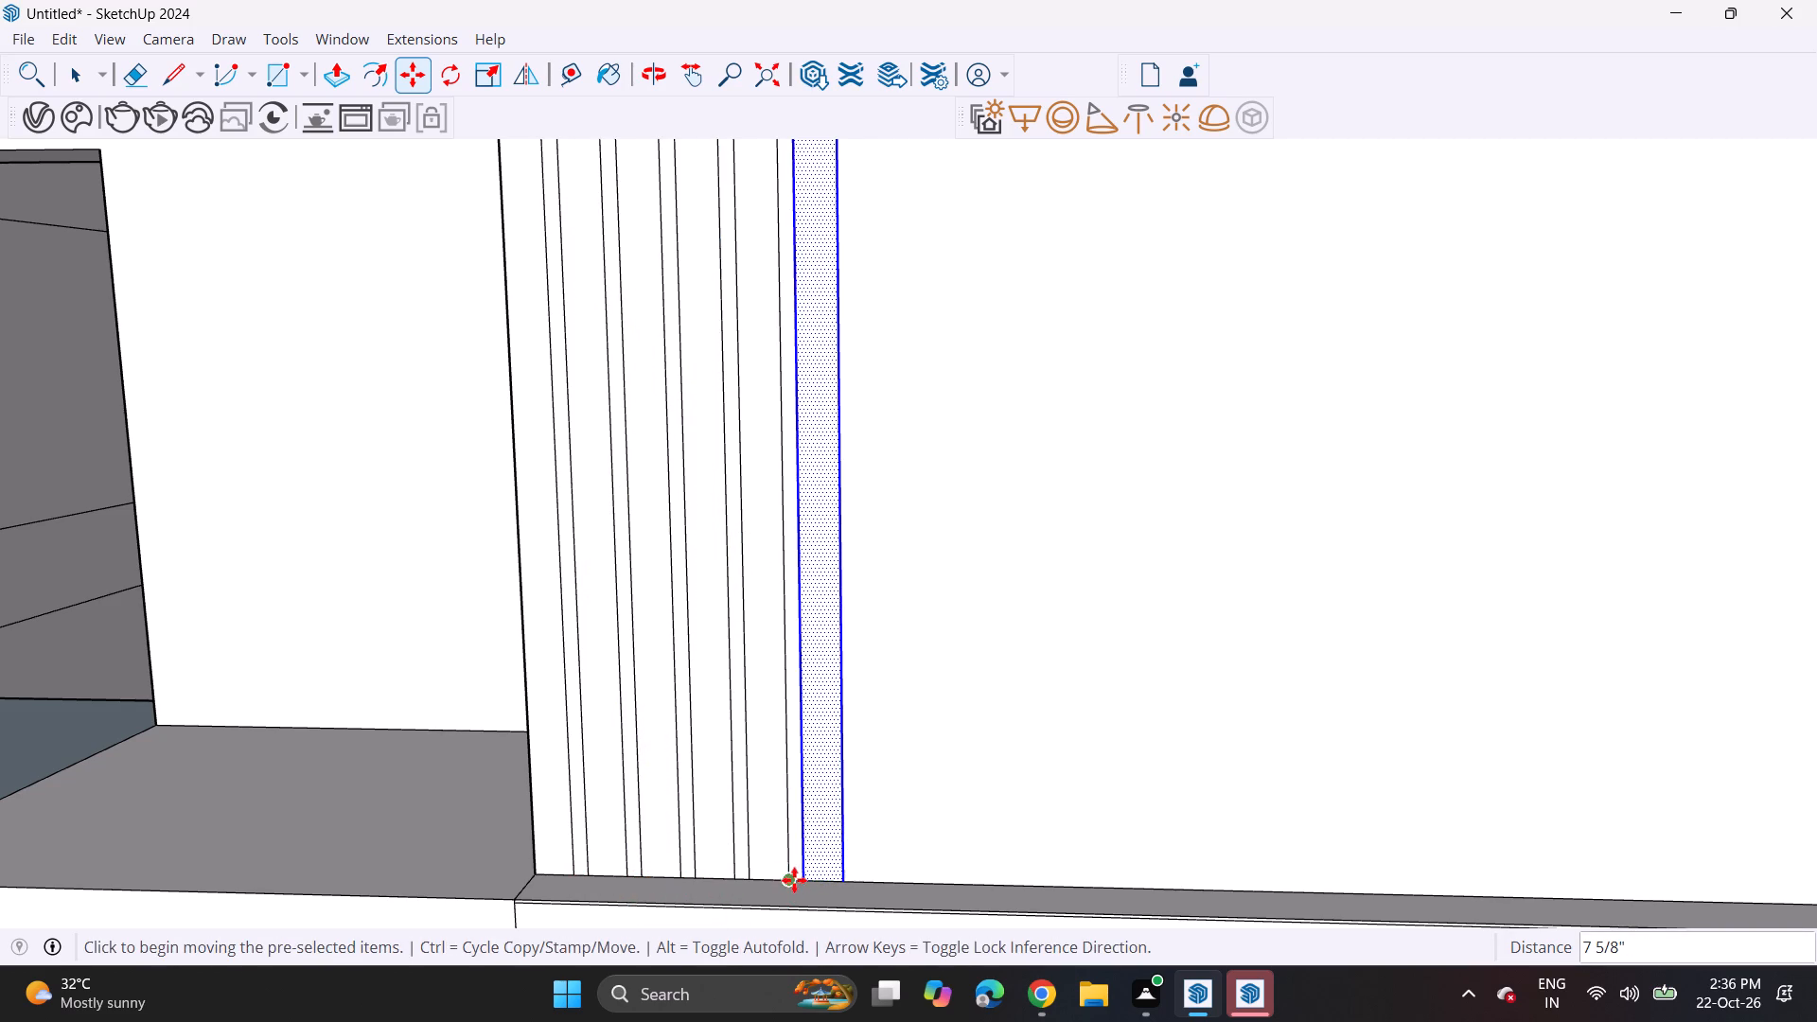
{"action": "left_click", "coordinate": [794, 879]}
{"action": "left_click", "coordinate": [840, 885]}
Continue the slat pattern with four further strip copies at 7 5/8" spacing across the middle of the panel.
{"action": "scroll", "coordinate": [840, 888], "scroll_direction": "down", "scroll_amount": 3}
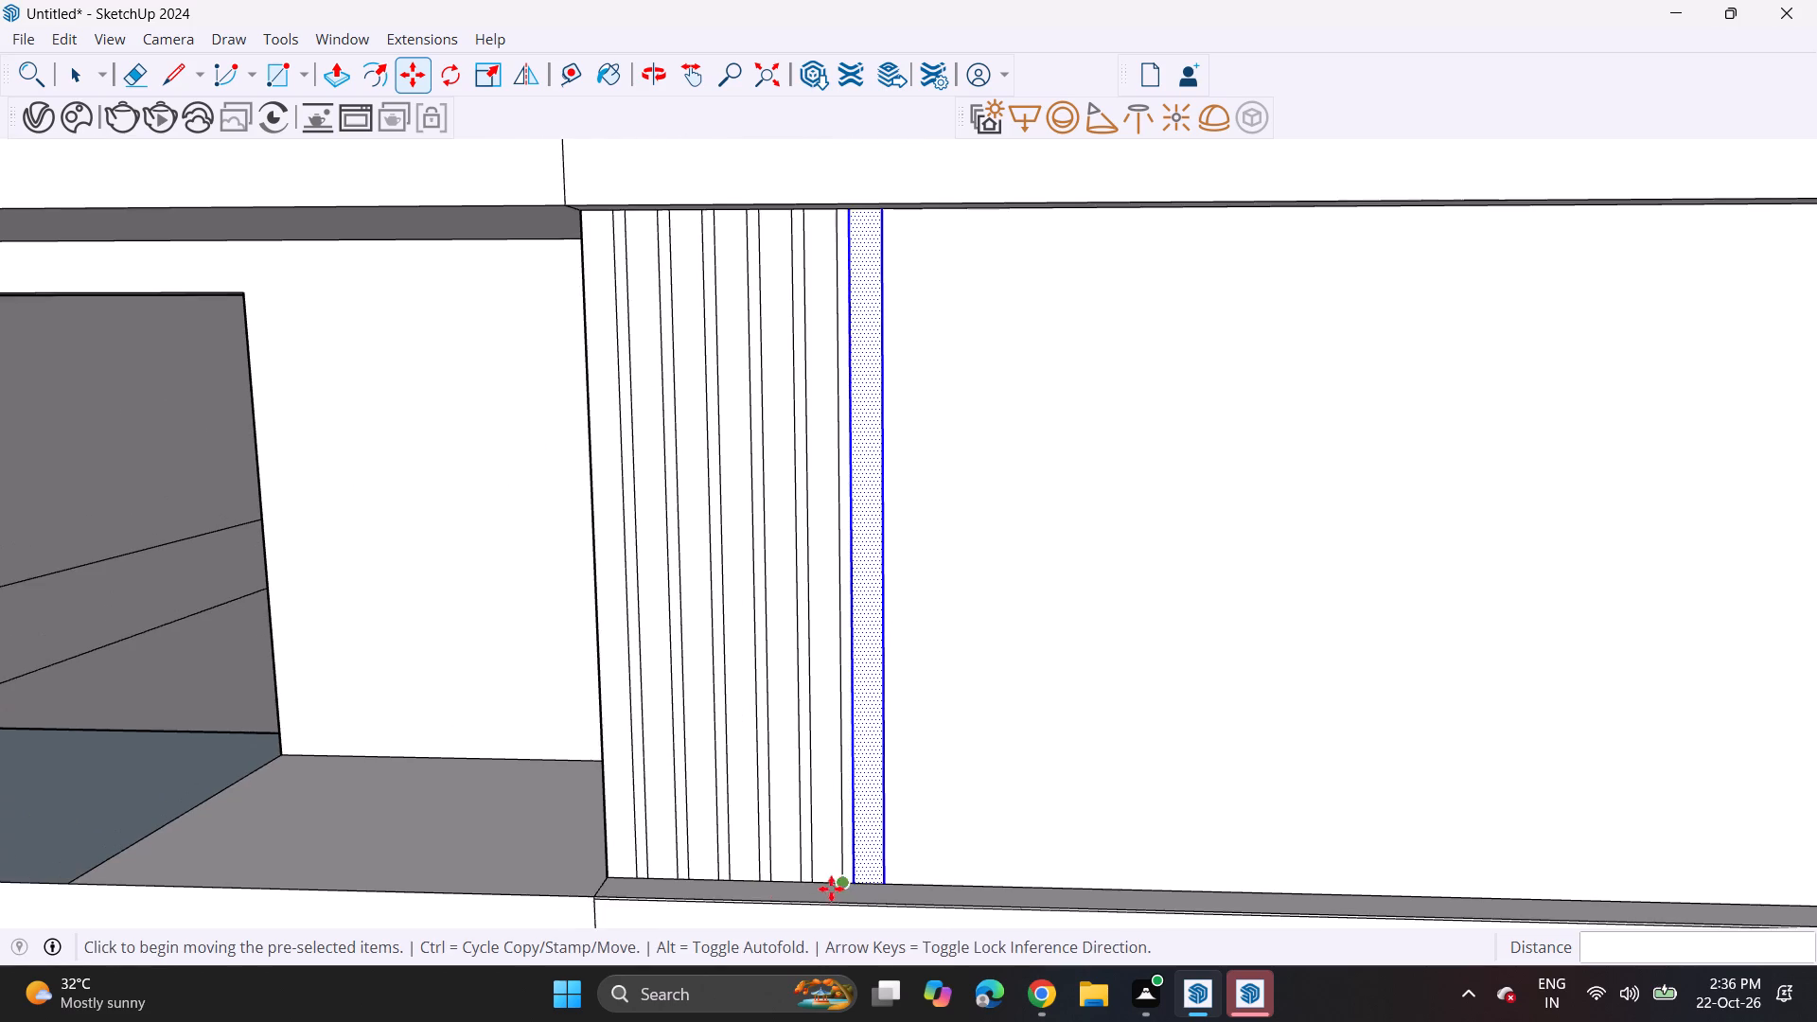
{"action": "scroll", "coordinate": [756, 889], "scroll_direction": "up", "scroll_amount": 1, "text": "shift"}
{"action": "middle_click_drag", "start_coordinate": [558, 784], "coordinate": [407, 762], "text": "shift"}
{"action": "middle_click_drag", "start_coordinate": [371, 767], "coordinate": [558, 814]}
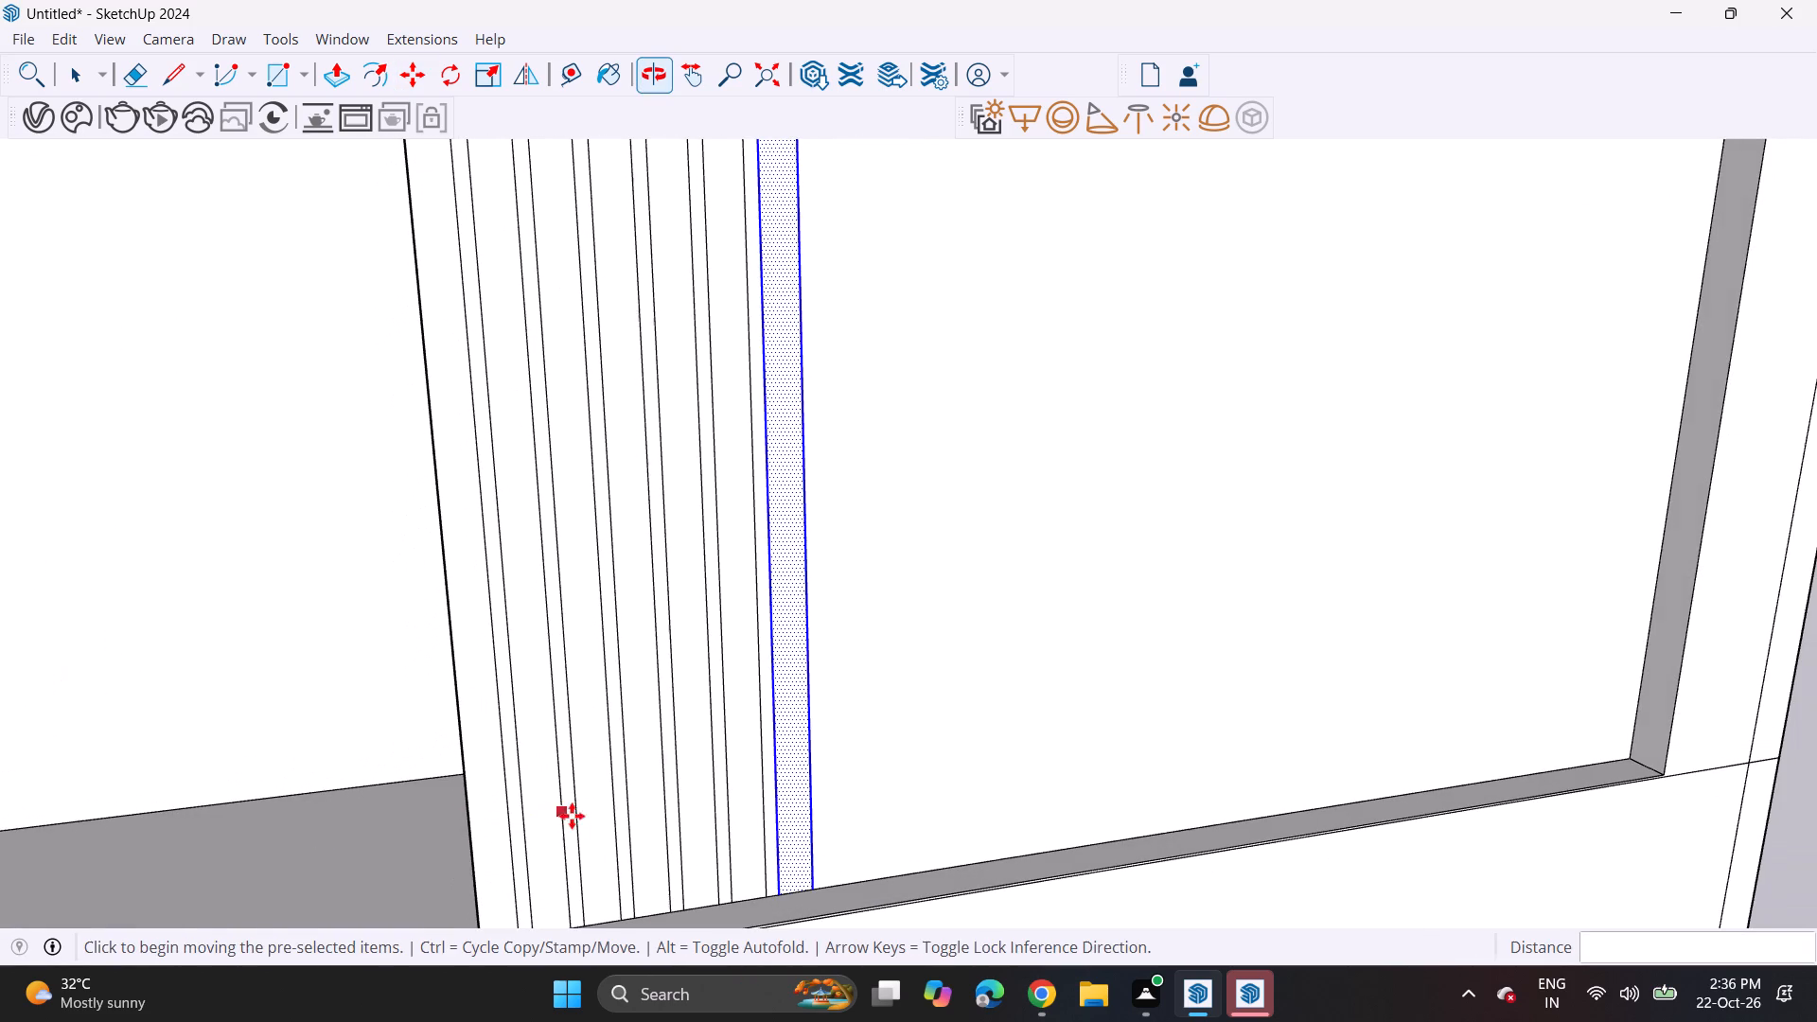
{"action": "left_click", "coordinate": [766, 897]}
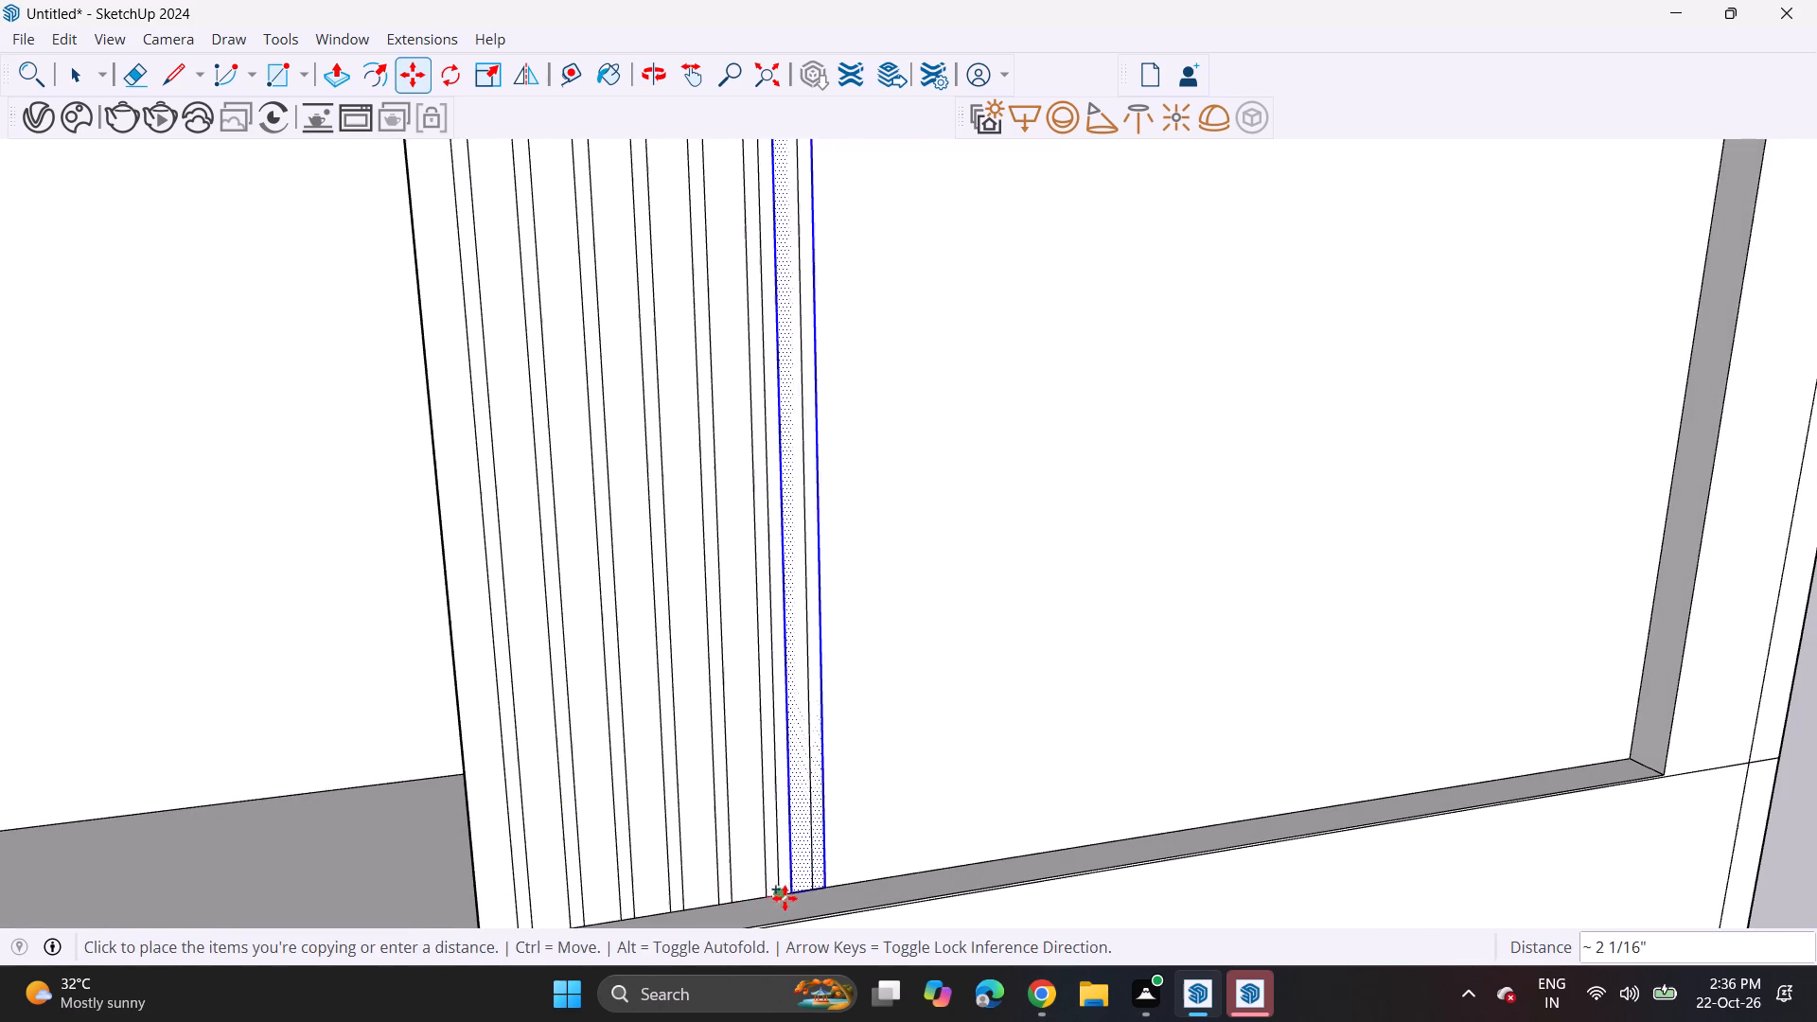
{"action": "left_click", "coordinate": [814, 894]}
{"action": "left_click", "coordinate": [815, 888]}
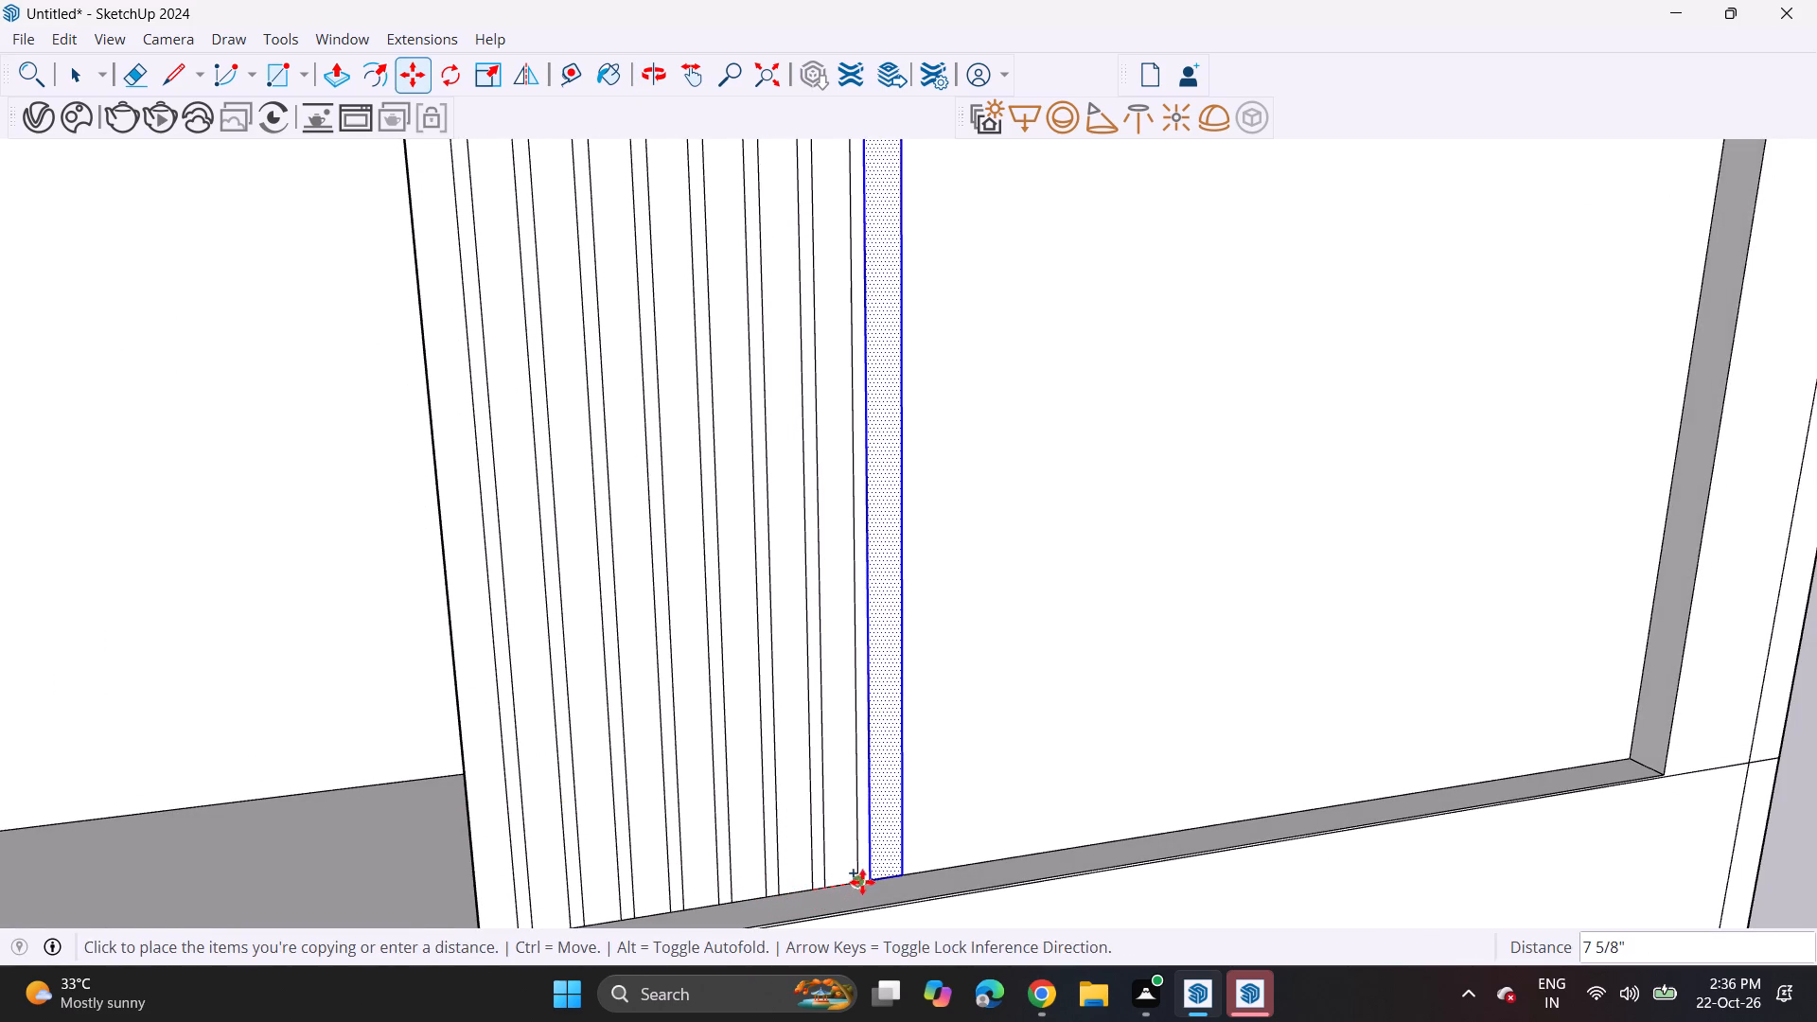
{"action": "left_click", "coordinate": [862, 882]}
{"action": "left_click", "coordinate": [859, 887], "text": "ctrl"}
{"action": "left_click", "coordinate": [903, 874]}
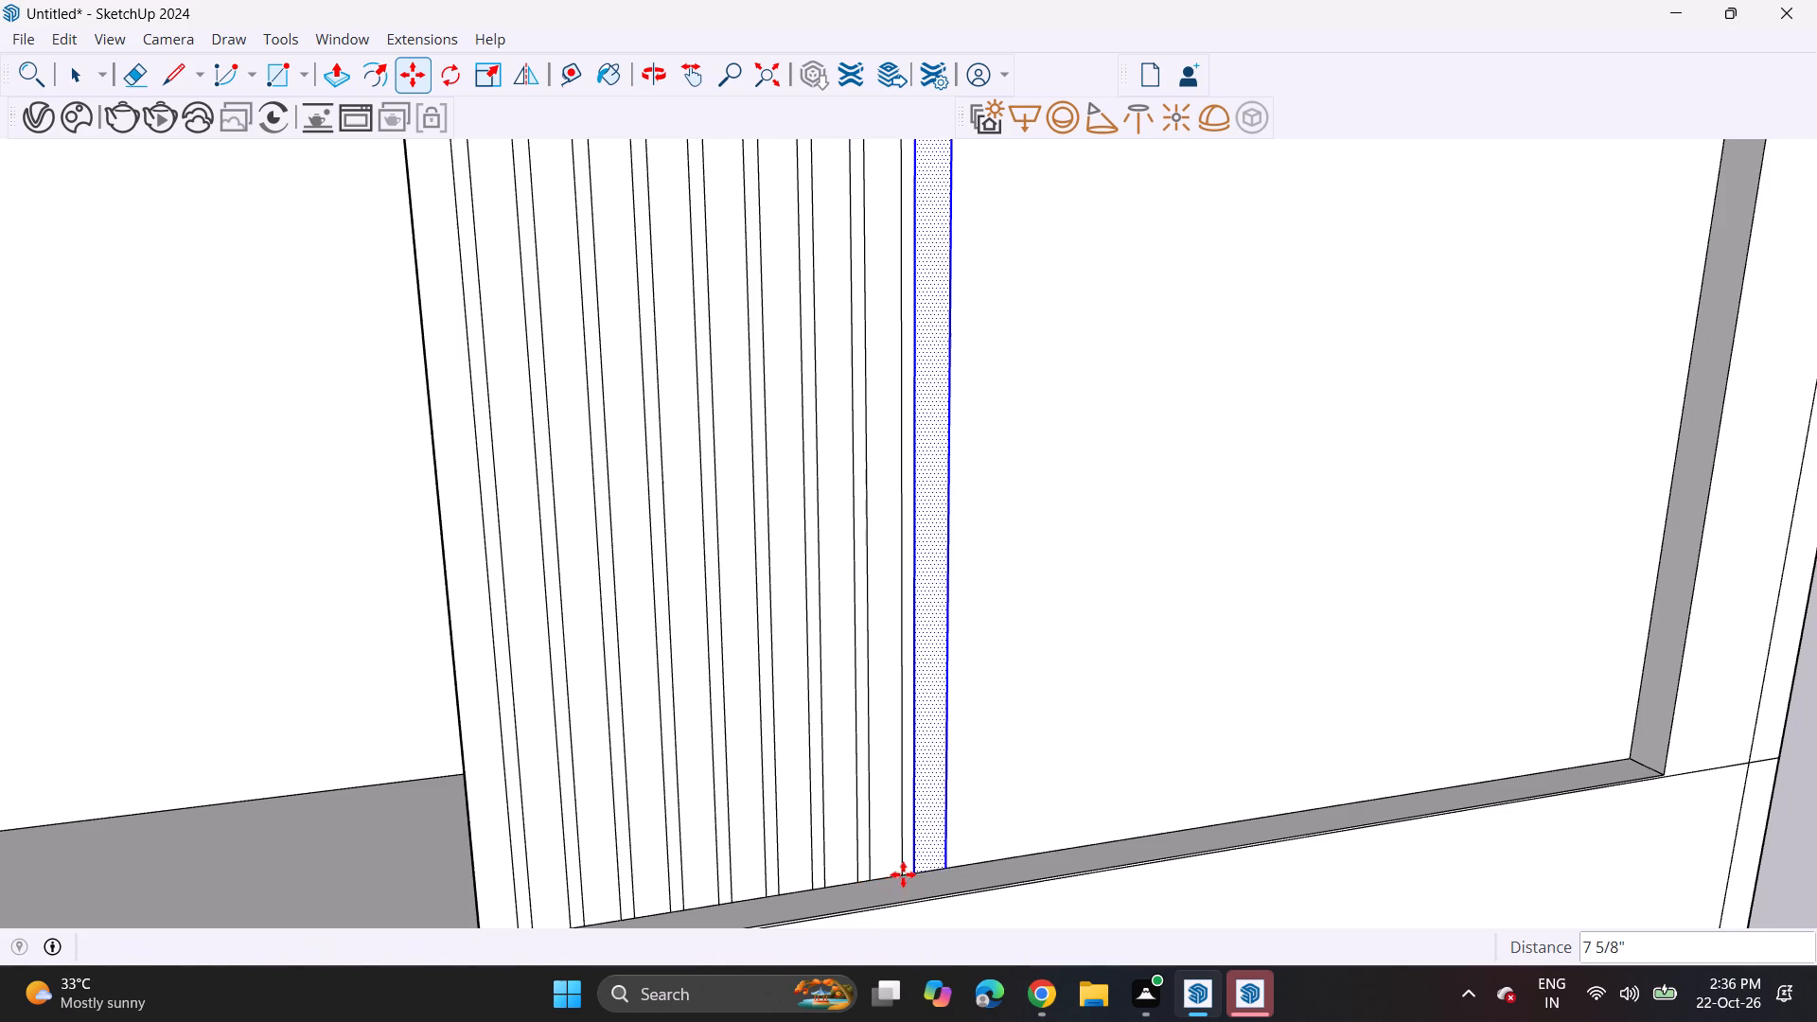
{"action": "left_click", "coordinate": [903, 880]}
{"action": "left_click", "coordinate": [944, 864]}
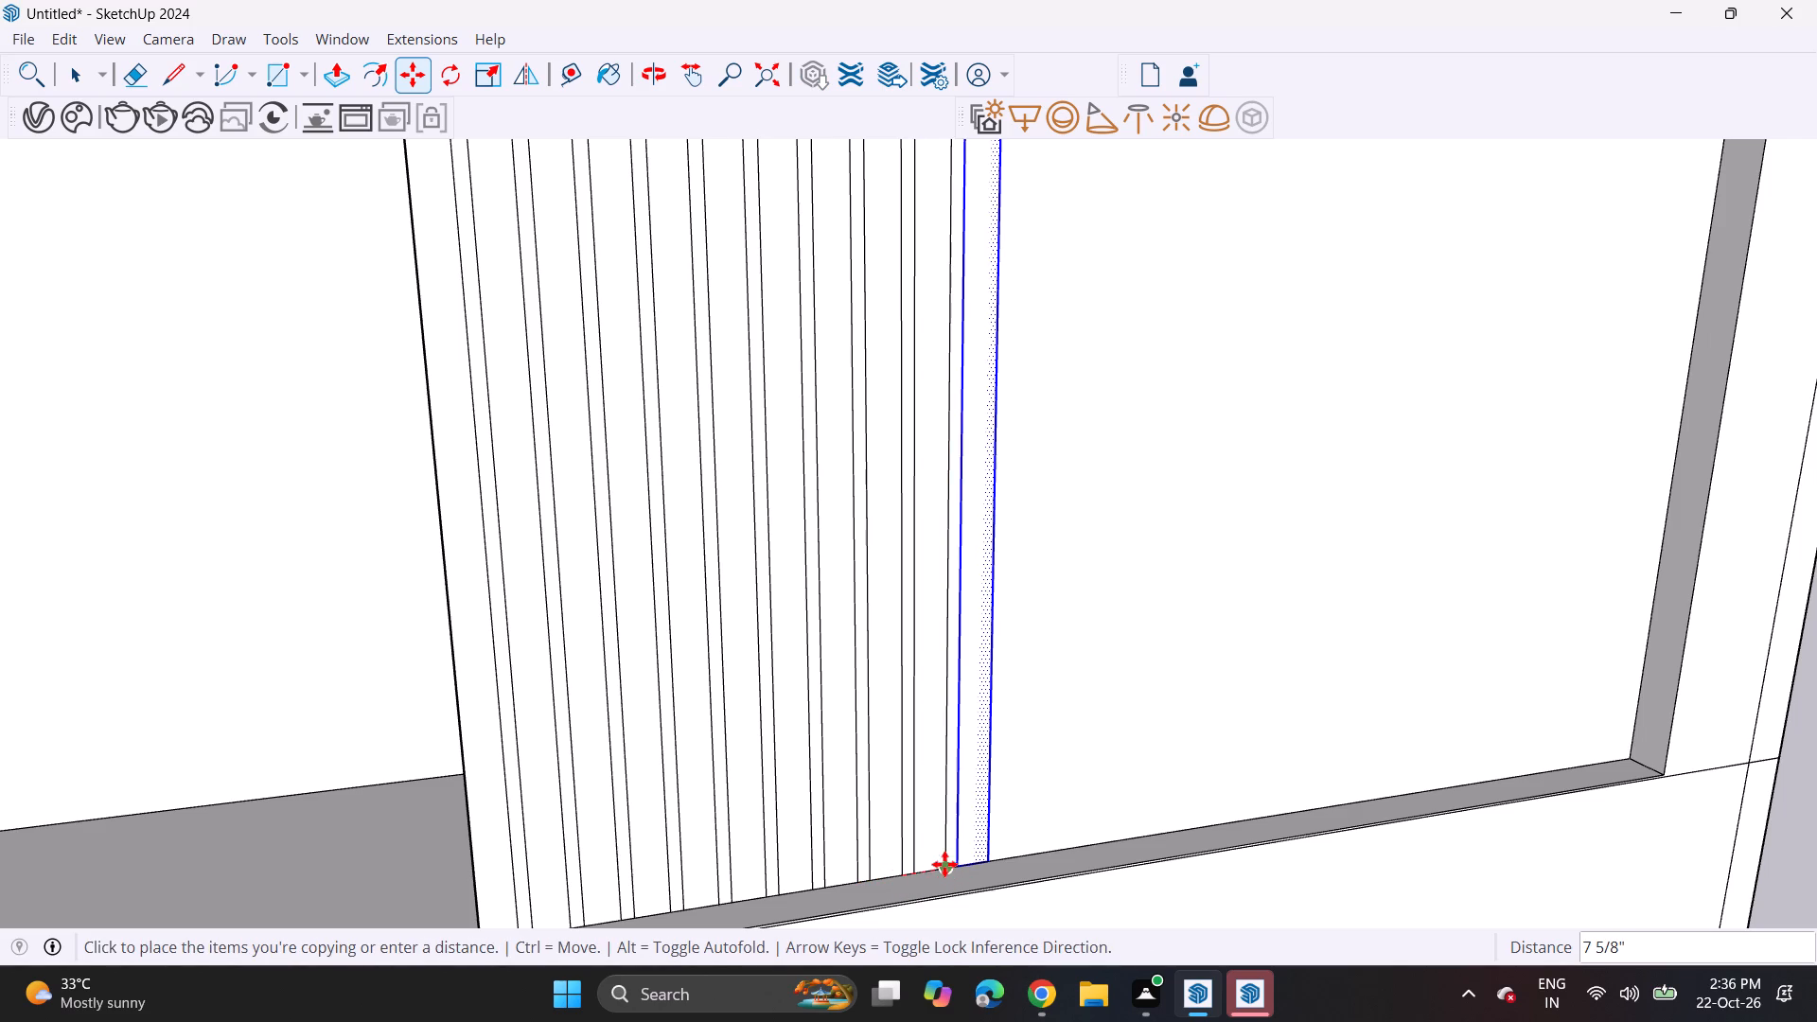
{"action": "left_click", "coordinate": [948, 877]}
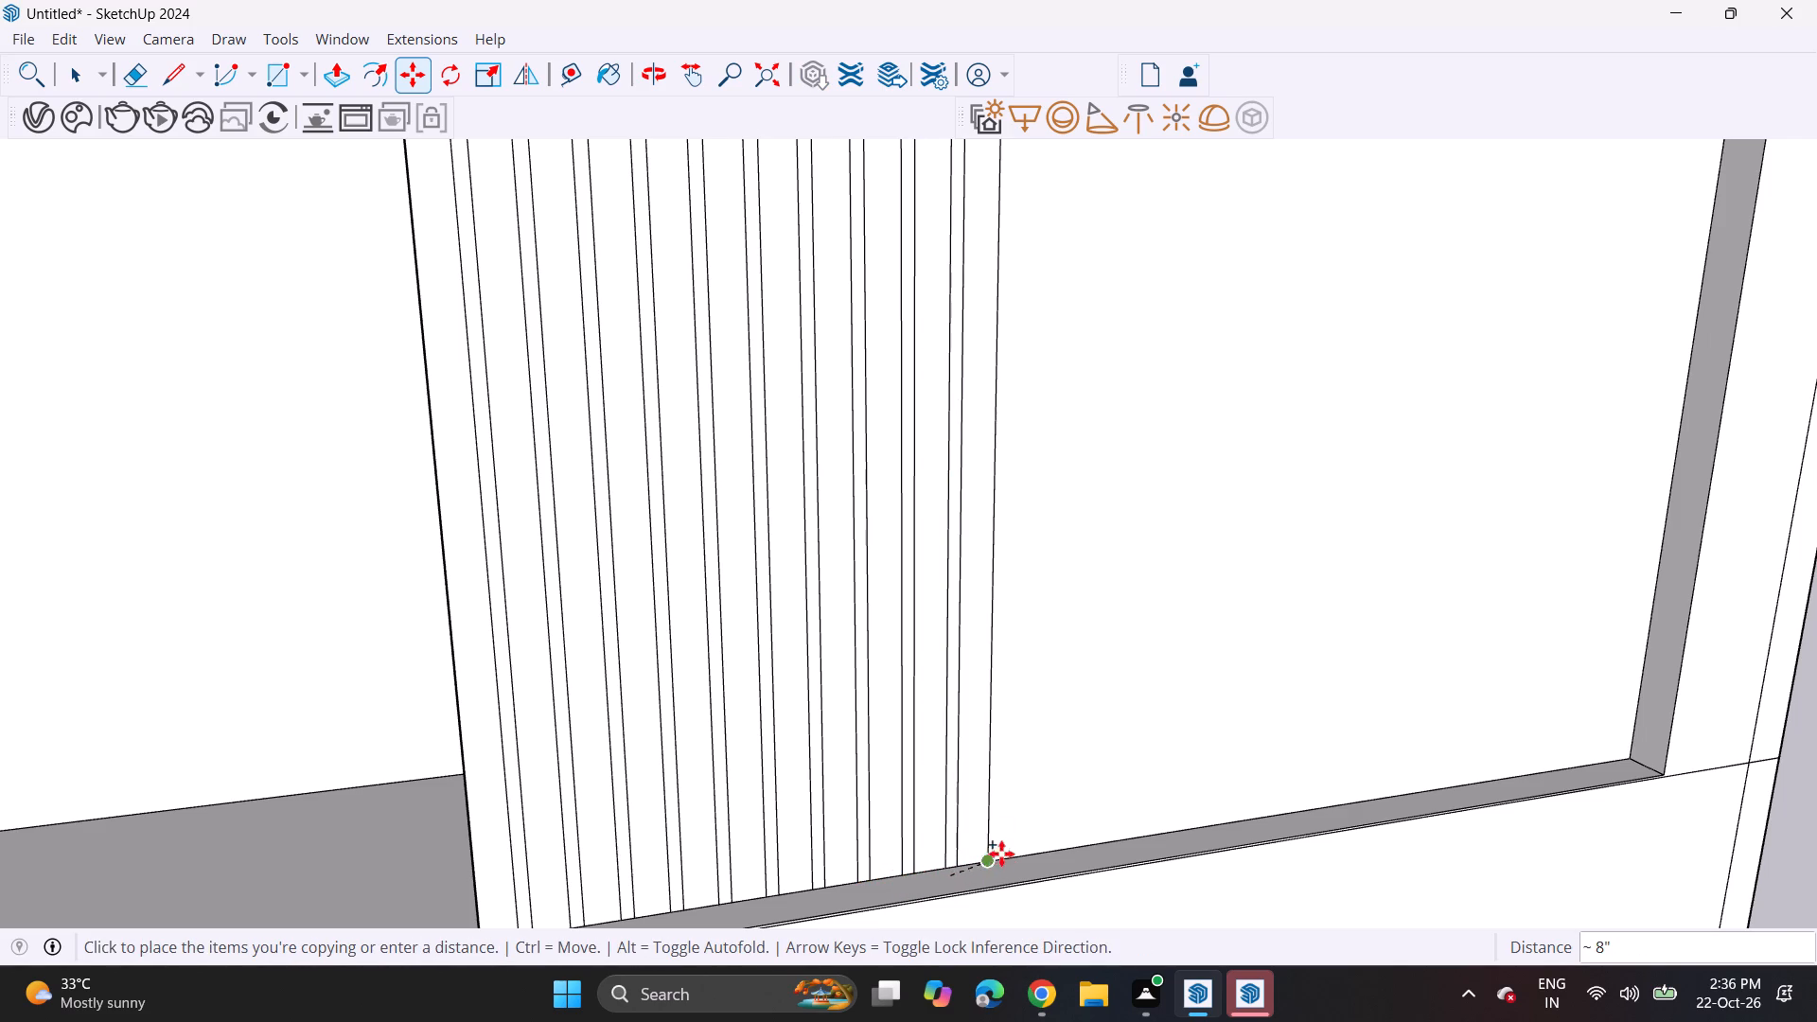
{"action": "key", "text": "space"}
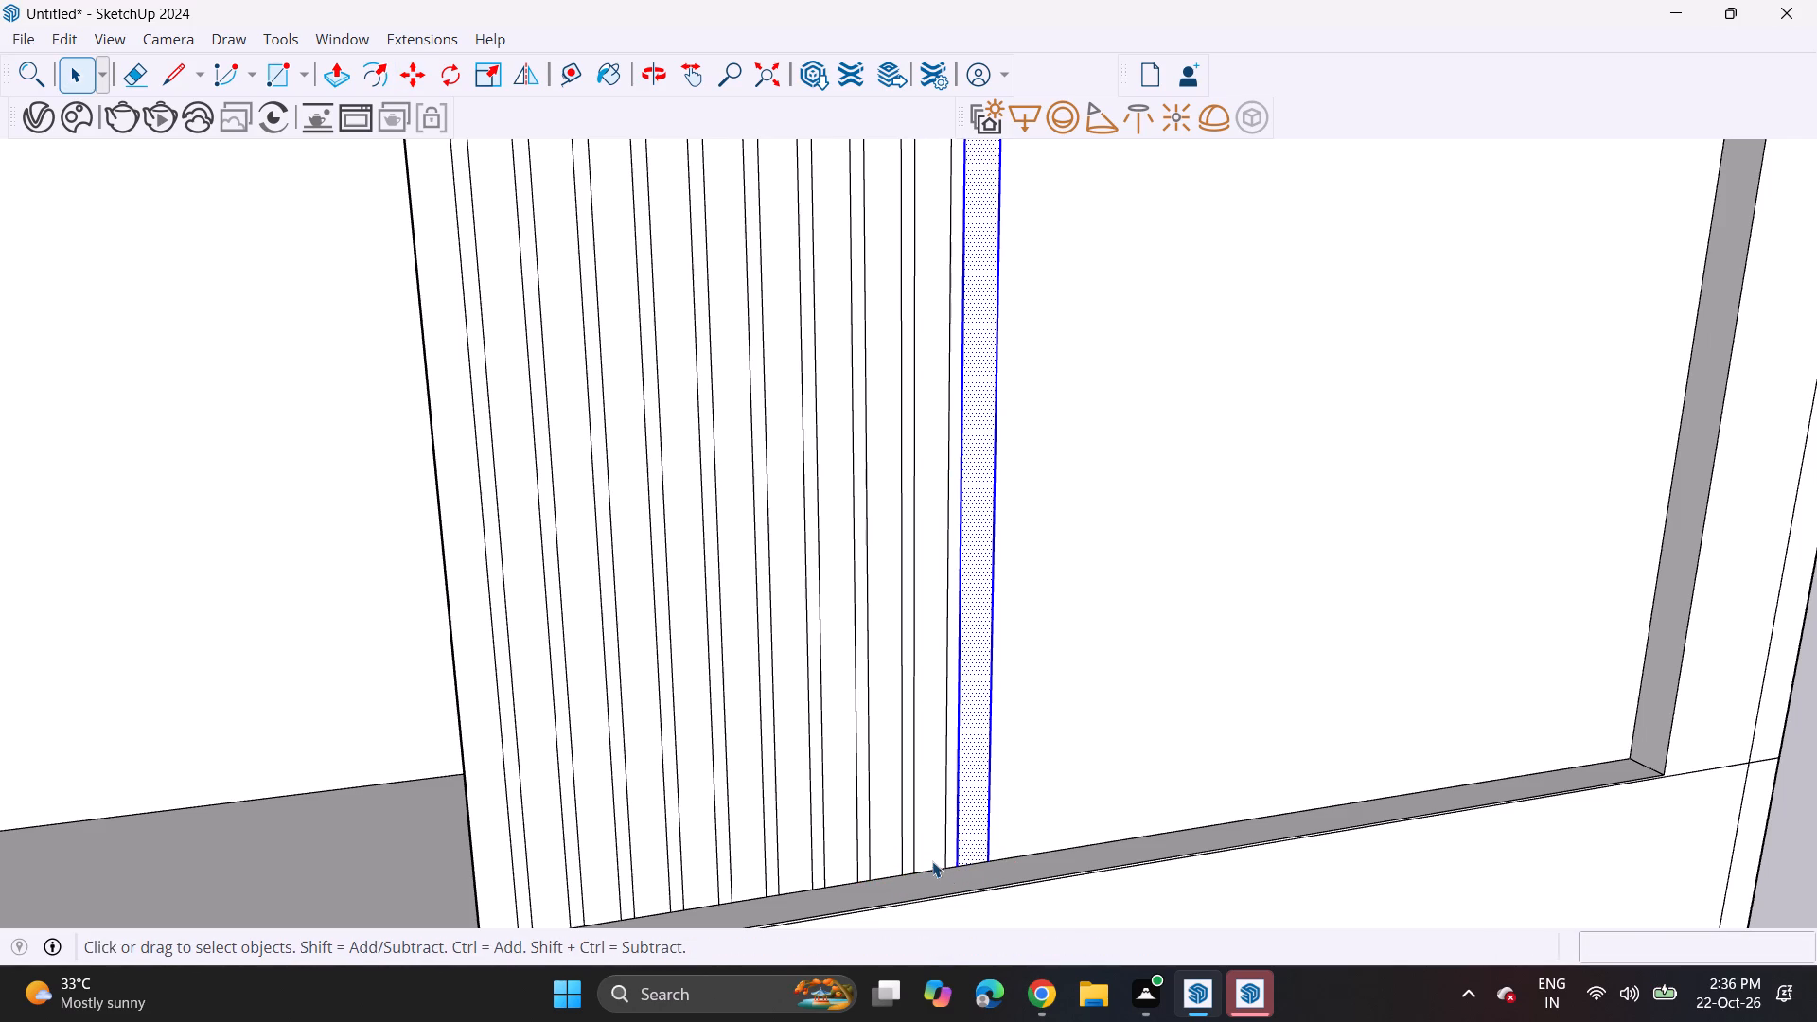
Copy the latest strip seven more times at 7 5/8" spacing toward the panel's outer side.
{"action": "key", "text": "m"}
{"action": "left_click", "coordinate": [952, 872]}
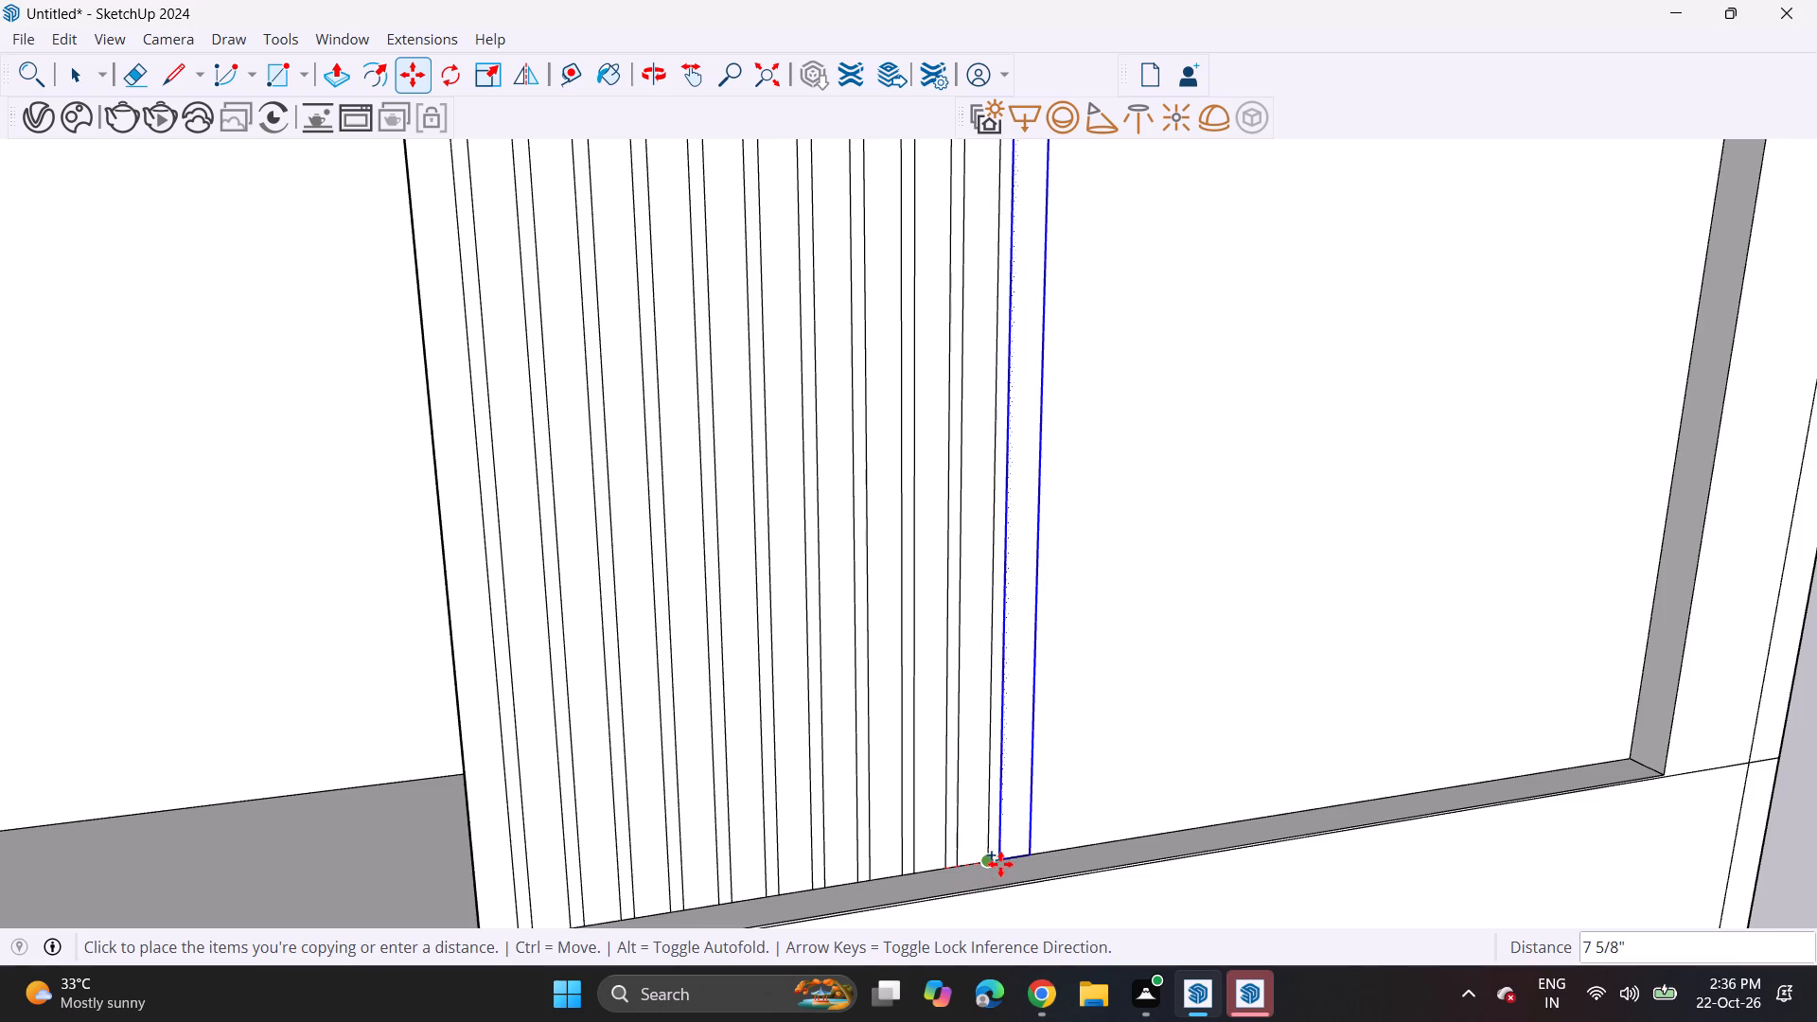
{"action": "left_click", "coordinate": [1001, 863]}
{"action": "left_click", "coordinate": [989, 861]}
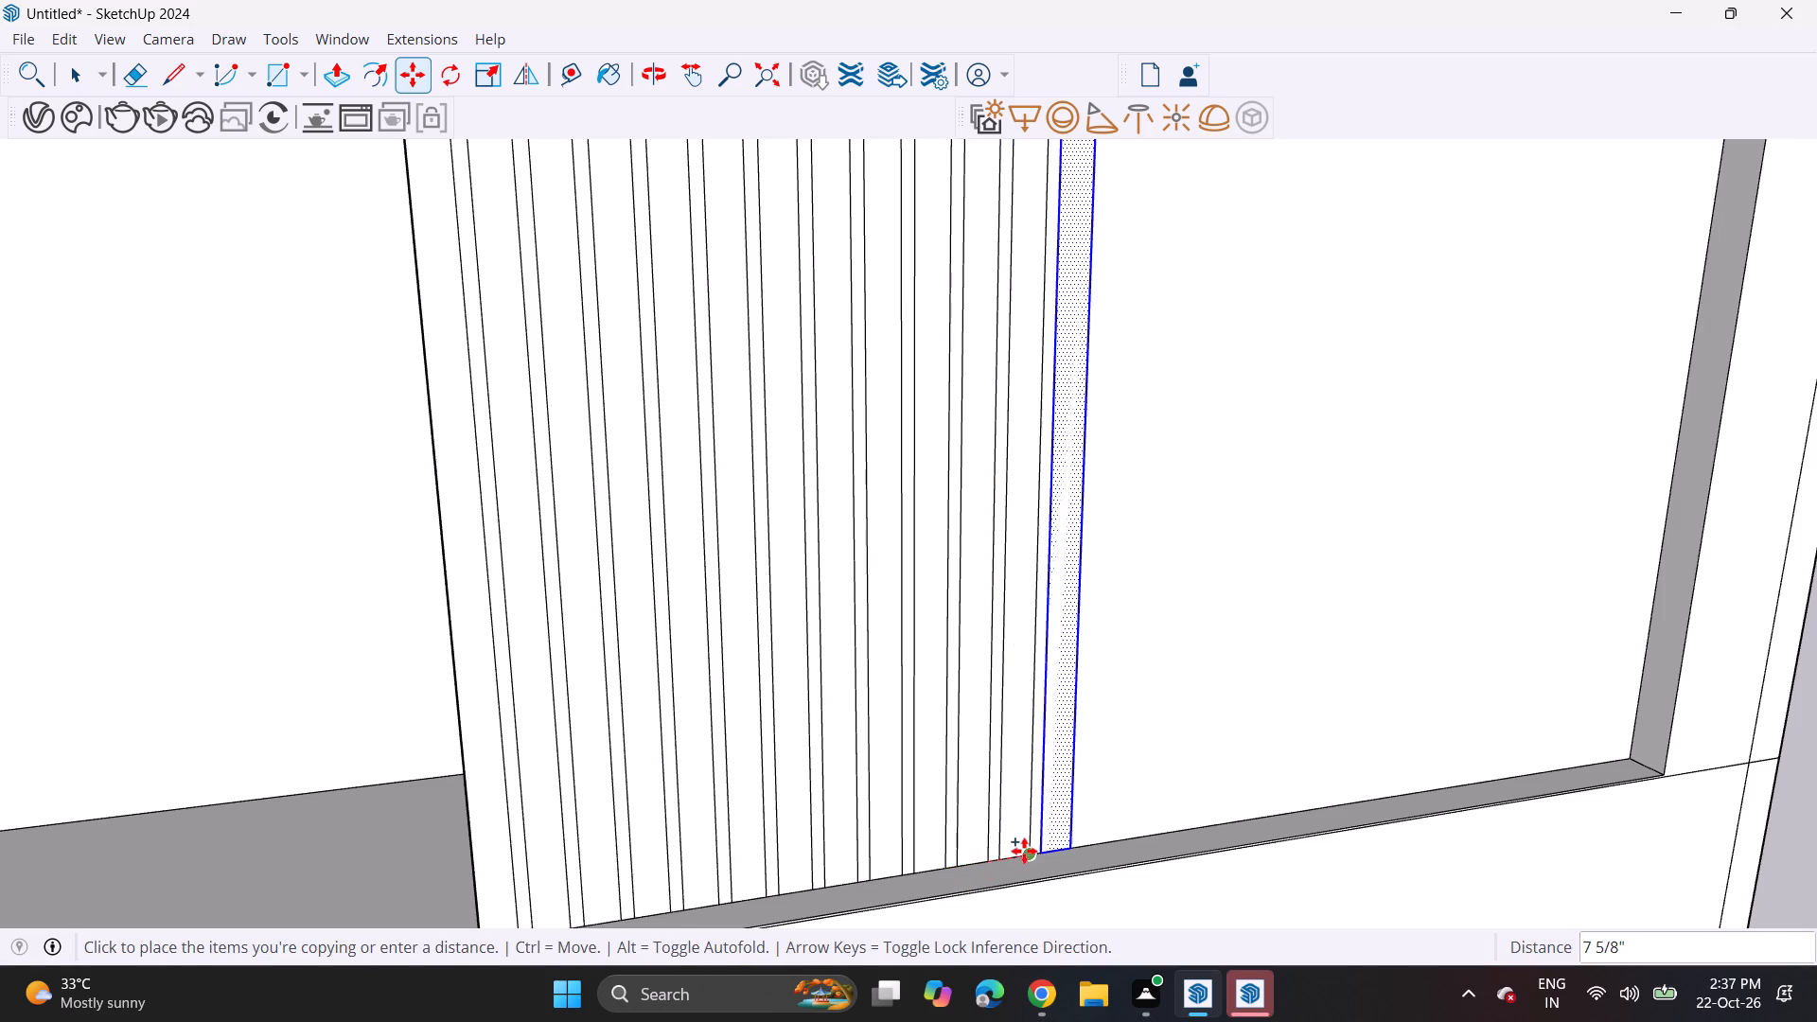
{"action": "left_click", "coordinate": [1032, 848]}
{"action": "left_click", "coordinate": [1034, 856]}
{"action": "left_click", "coordinate": [1071, 847]}
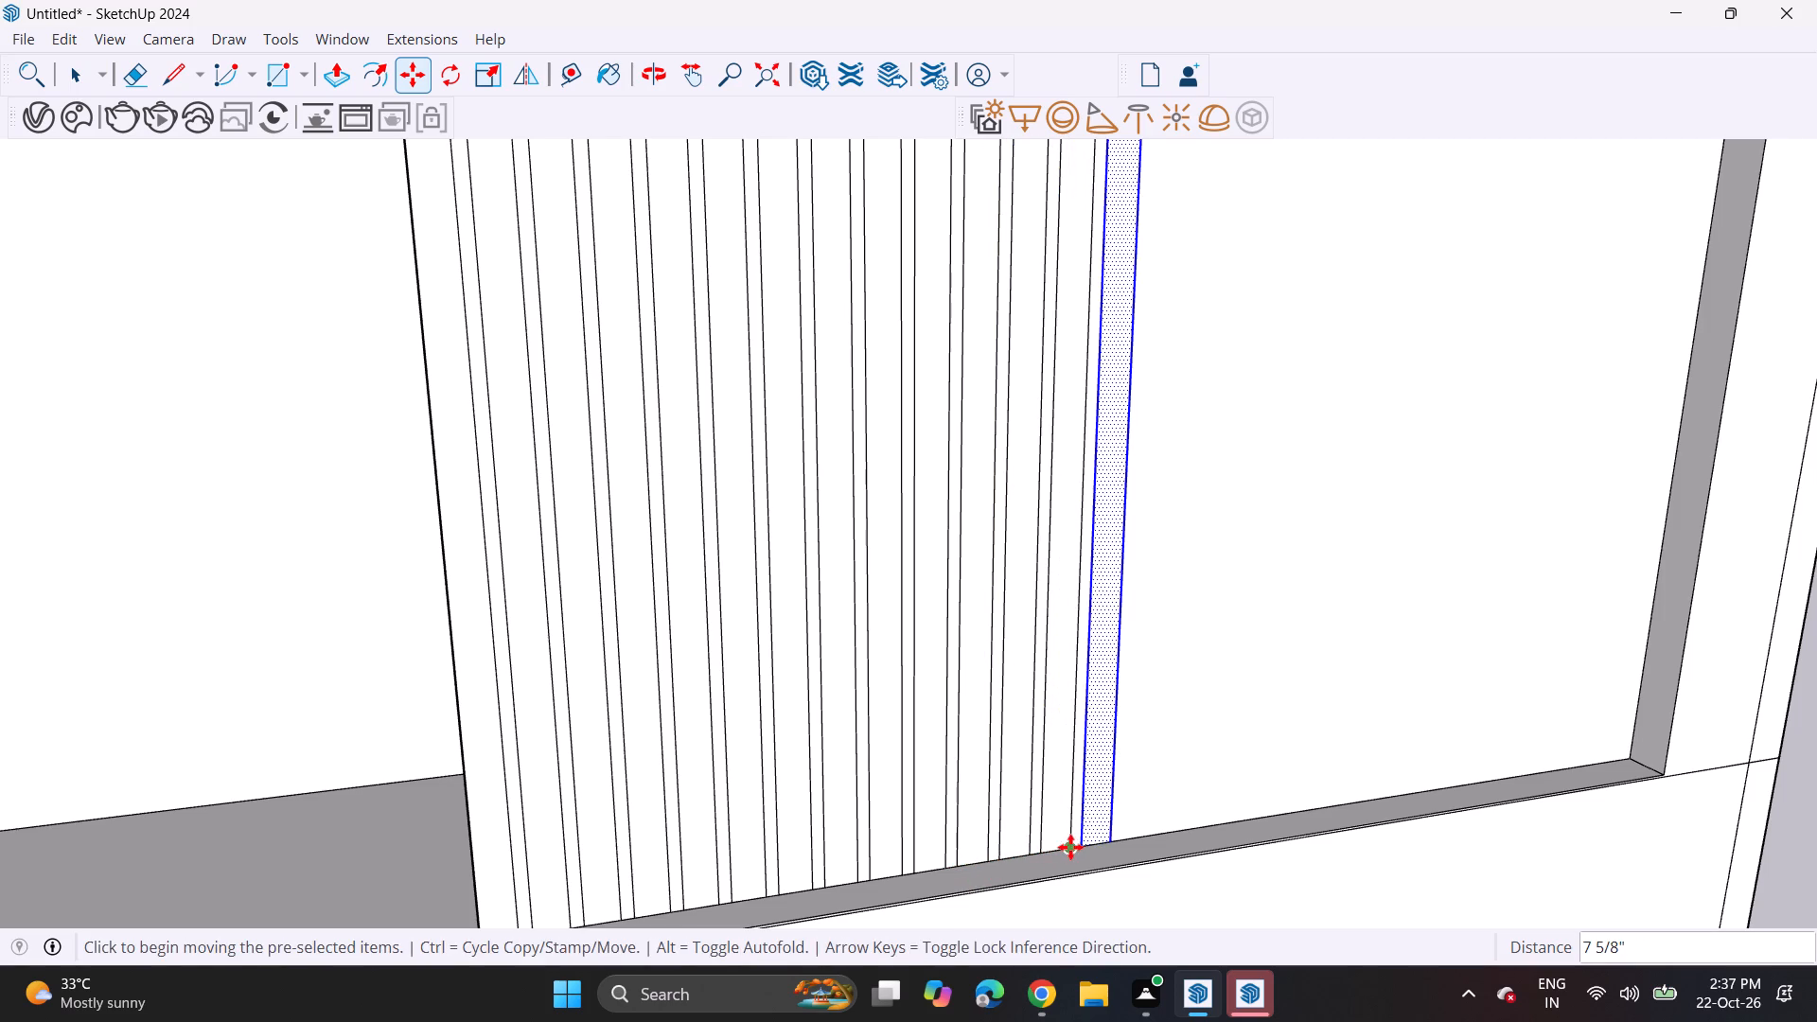
{"action": "left_click", "coordinate": [1070, 847]}
{"action": "left_click", "coordinate": [1120, 836]}
{"action": "left_click", "coordinate": [1110, 844]}
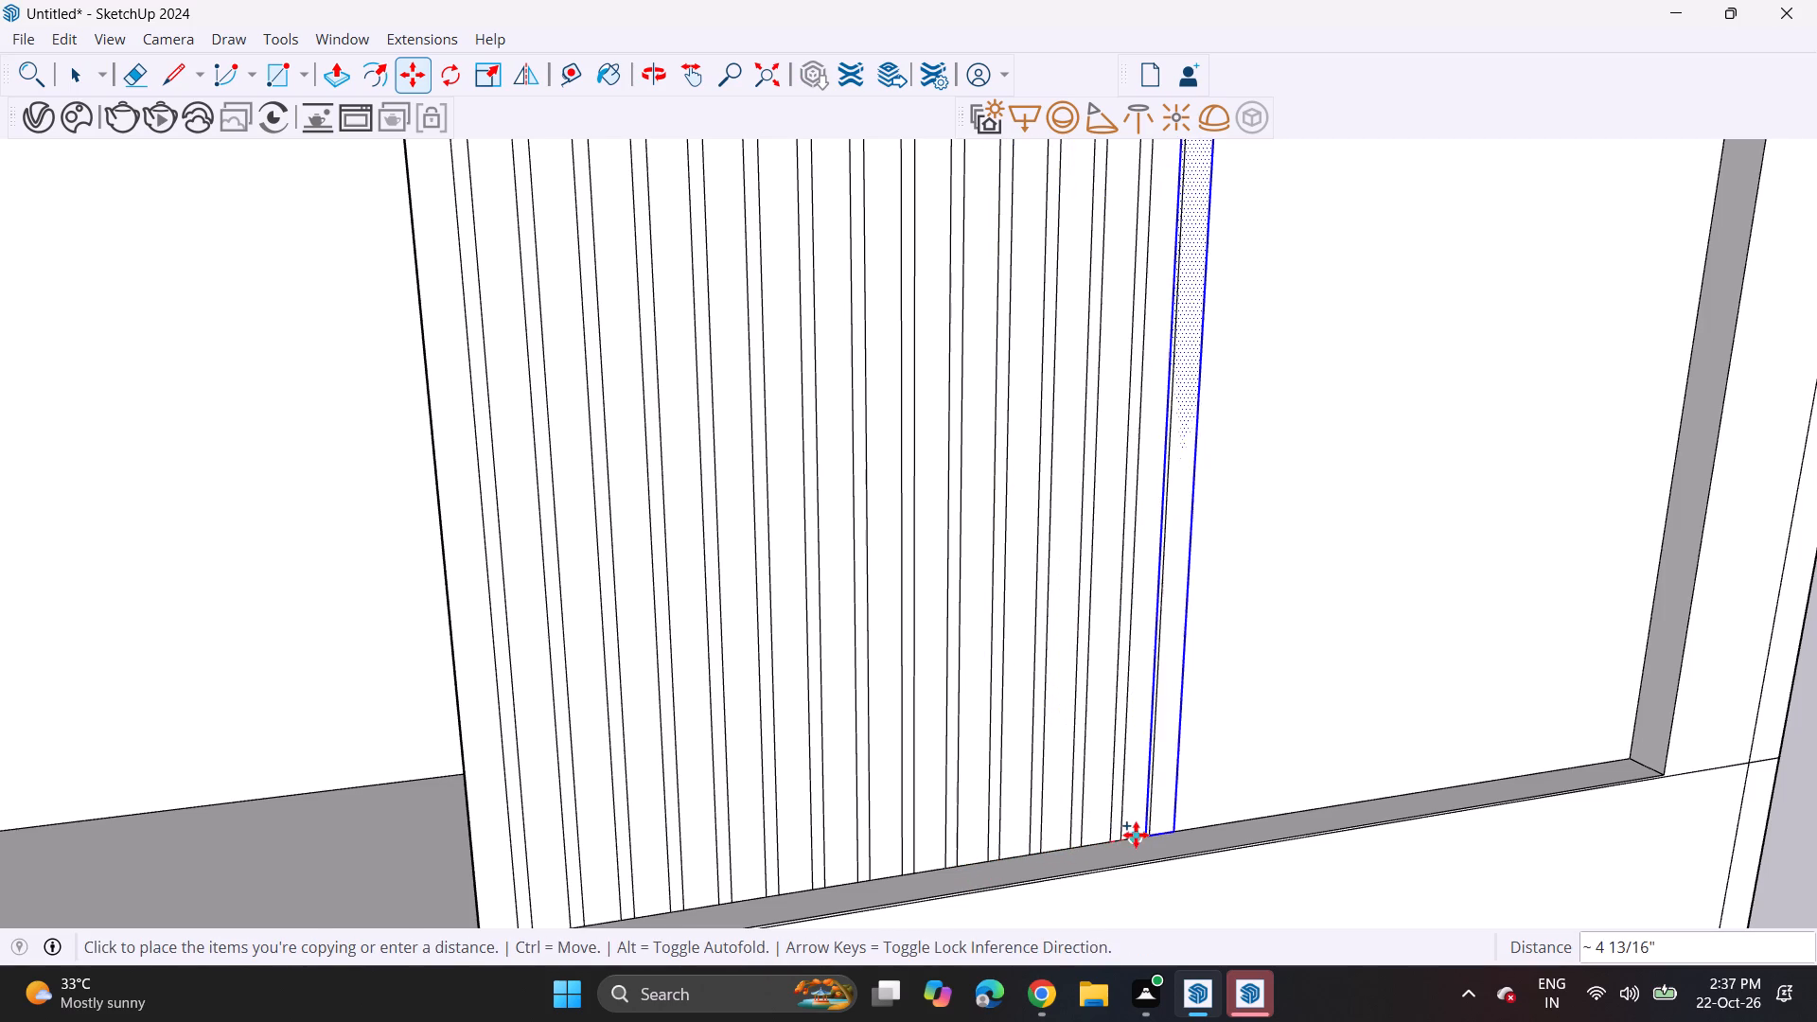
{"action": "left_click", "coordinate": [1143, 833]}
{"action": "left_click", "coordinate": [1147, 833]}
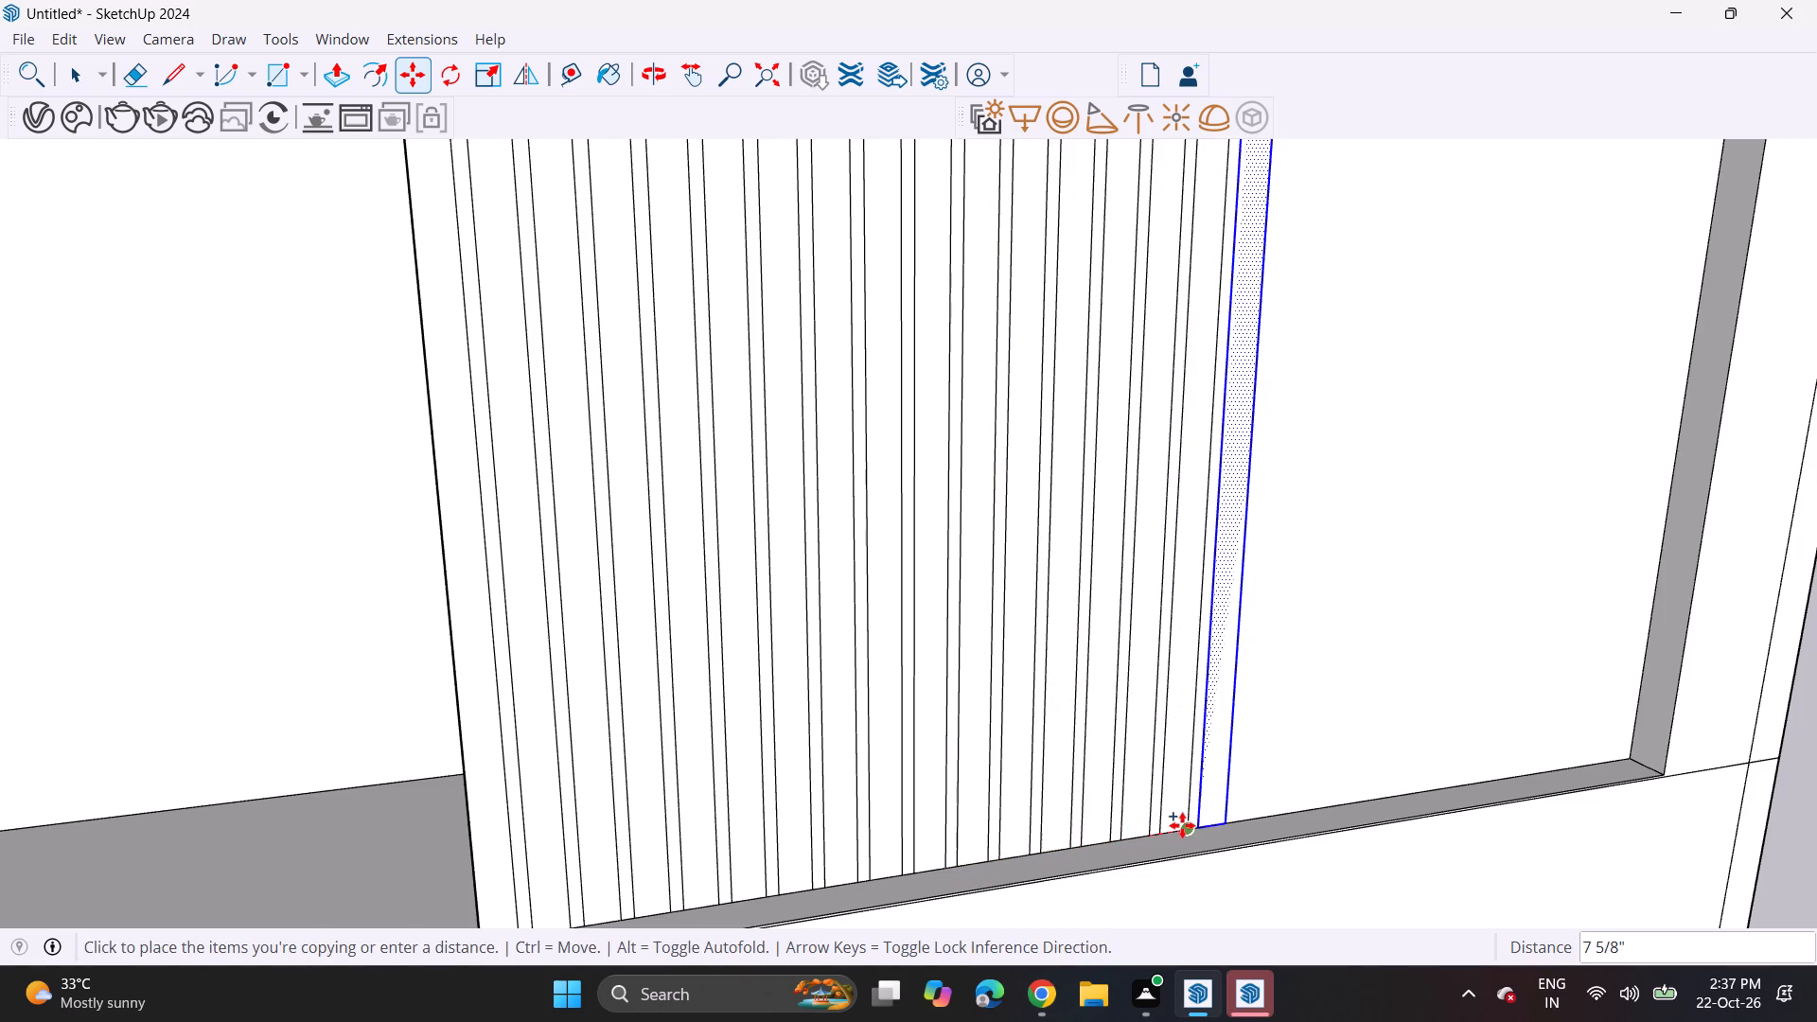
{"action": "left_click", "coordinate": [1185, 825]}
{"action": "left_click", "coordinate": [1188, 825]}
{"action": "left_click", "coordinate": [1217, 823]}
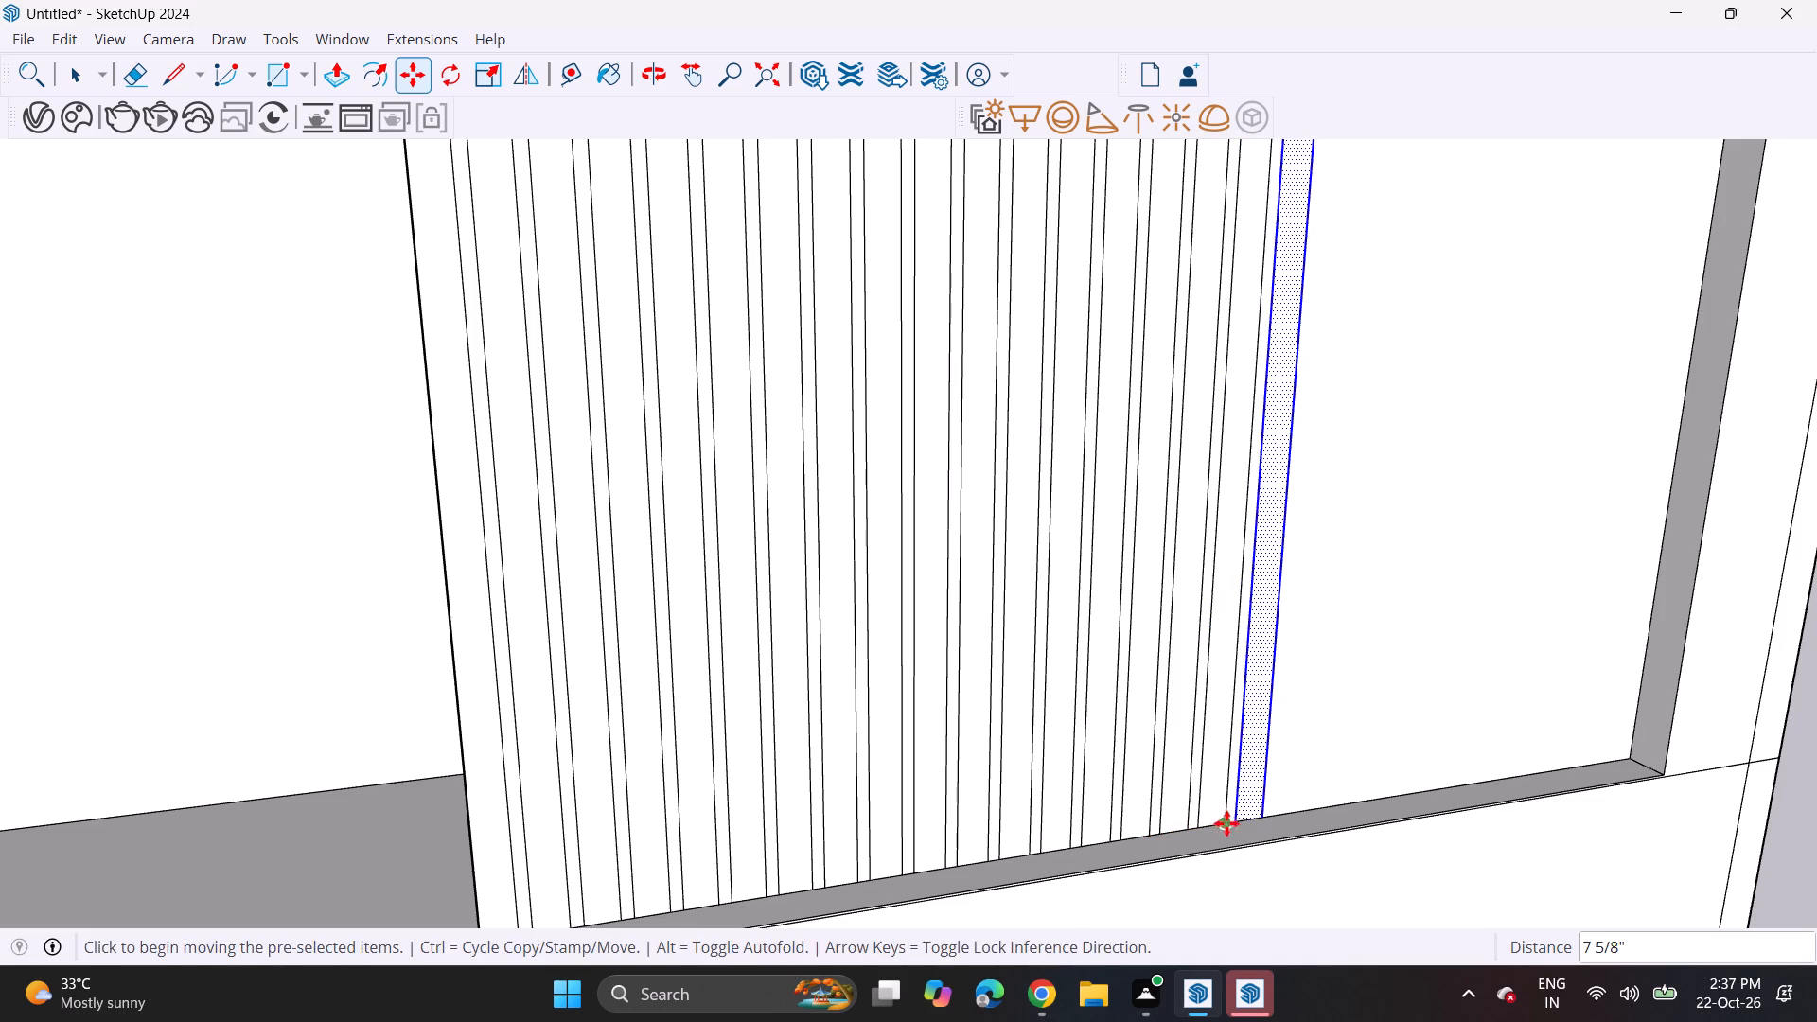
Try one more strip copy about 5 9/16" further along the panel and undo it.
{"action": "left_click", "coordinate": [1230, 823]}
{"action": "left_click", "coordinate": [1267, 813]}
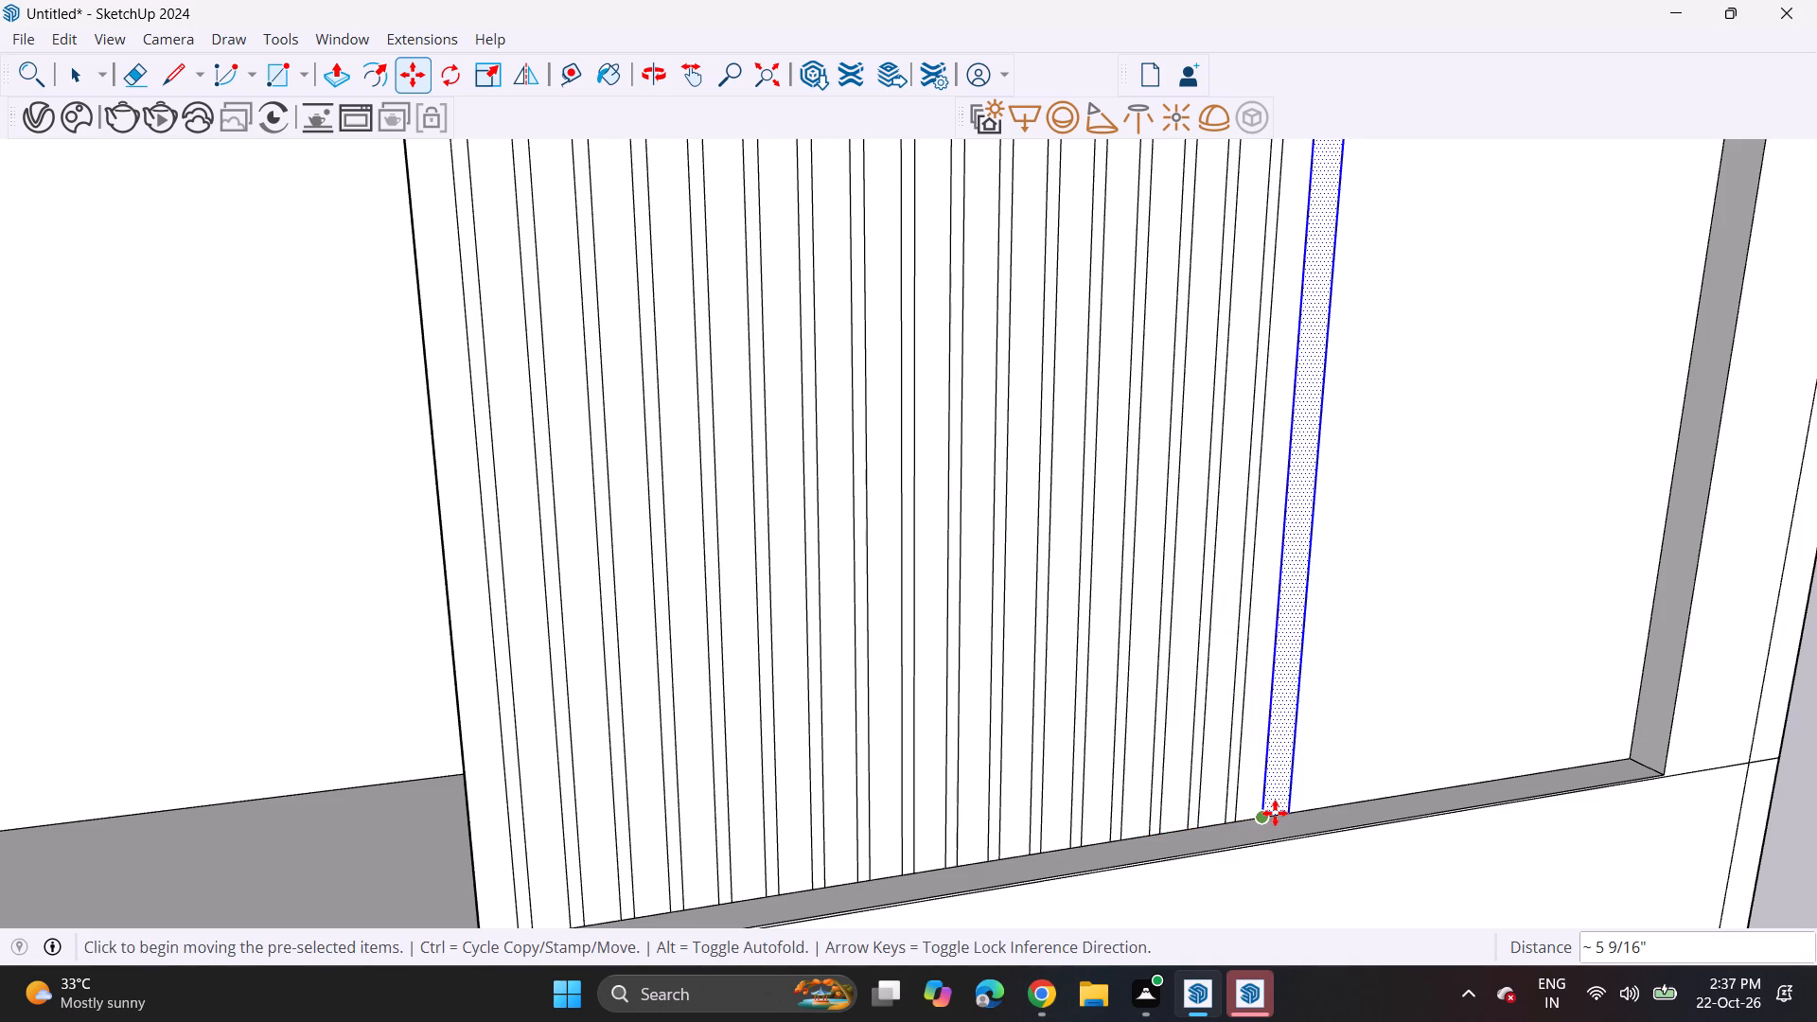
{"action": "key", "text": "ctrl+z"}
Reselect the last strip and add five more copies at 7 5/8" spacing toward the panel's outer edge.
{"action": "key", "text": "space"}
{"action": "double_click", "coordinate": [1248, 799]}
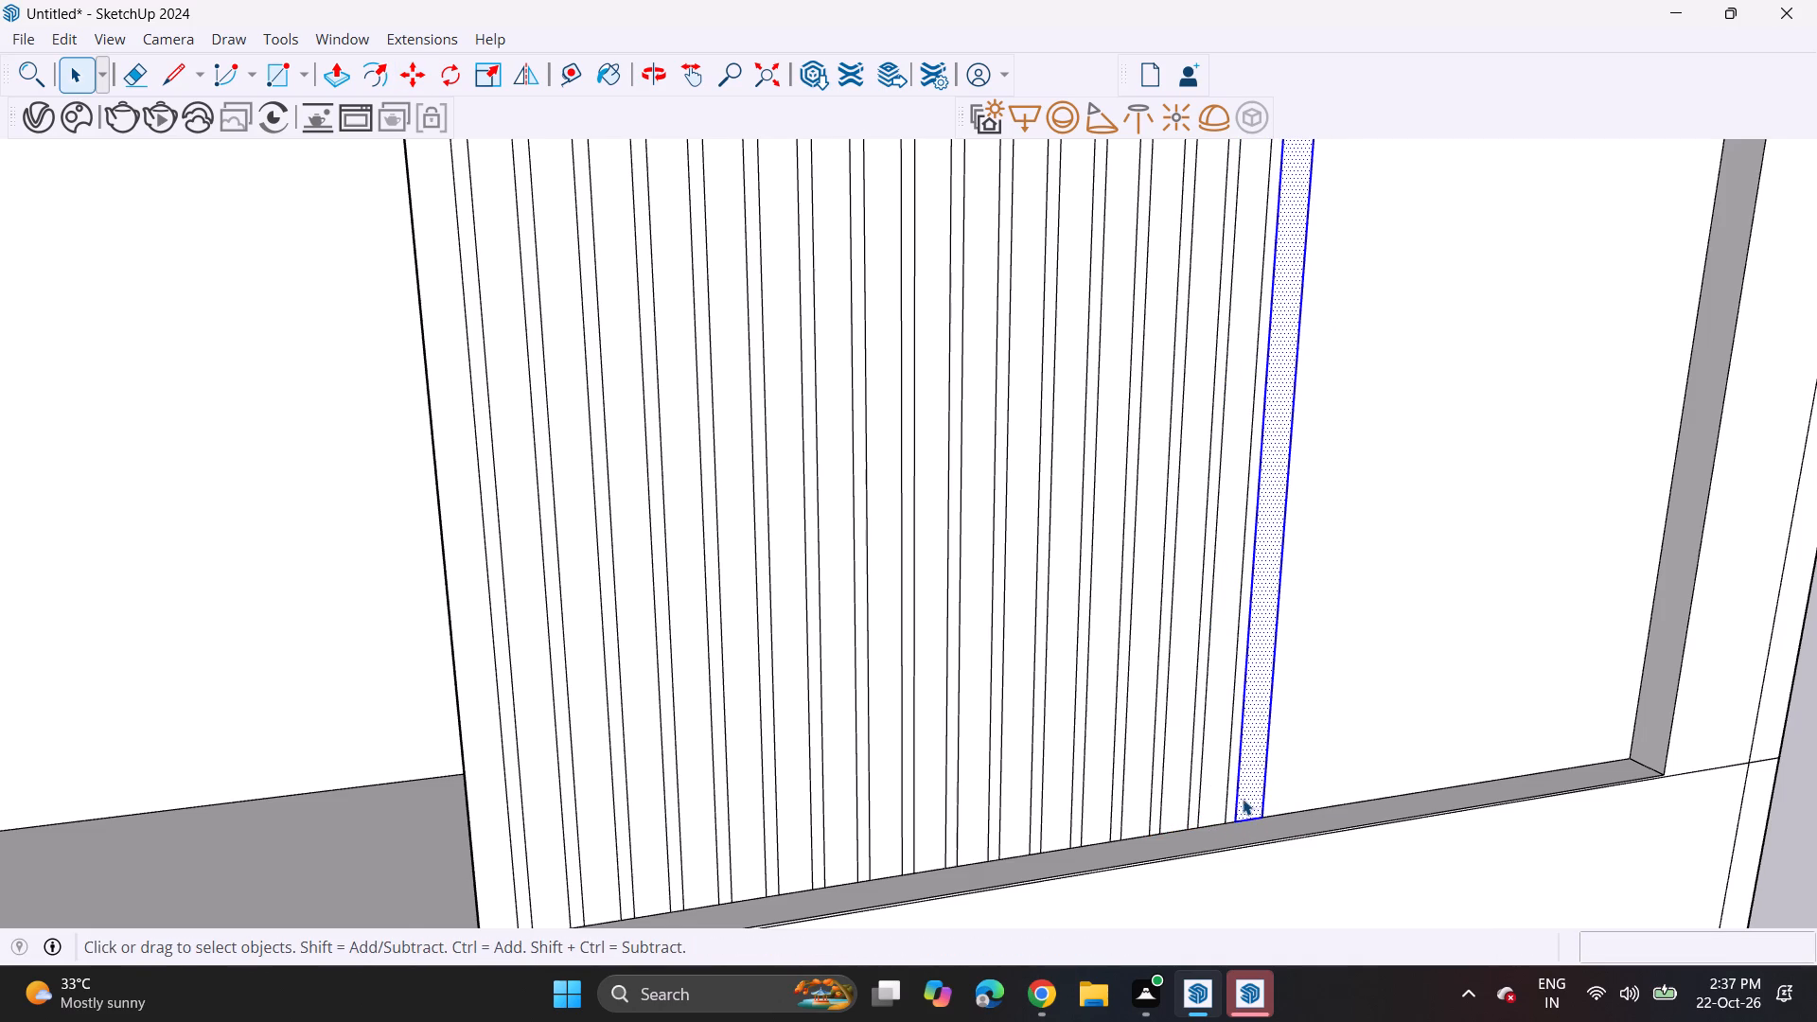
{"action": "key", "text": "m"}
{"action": "left_click", "coordinate": [1221, 823]}
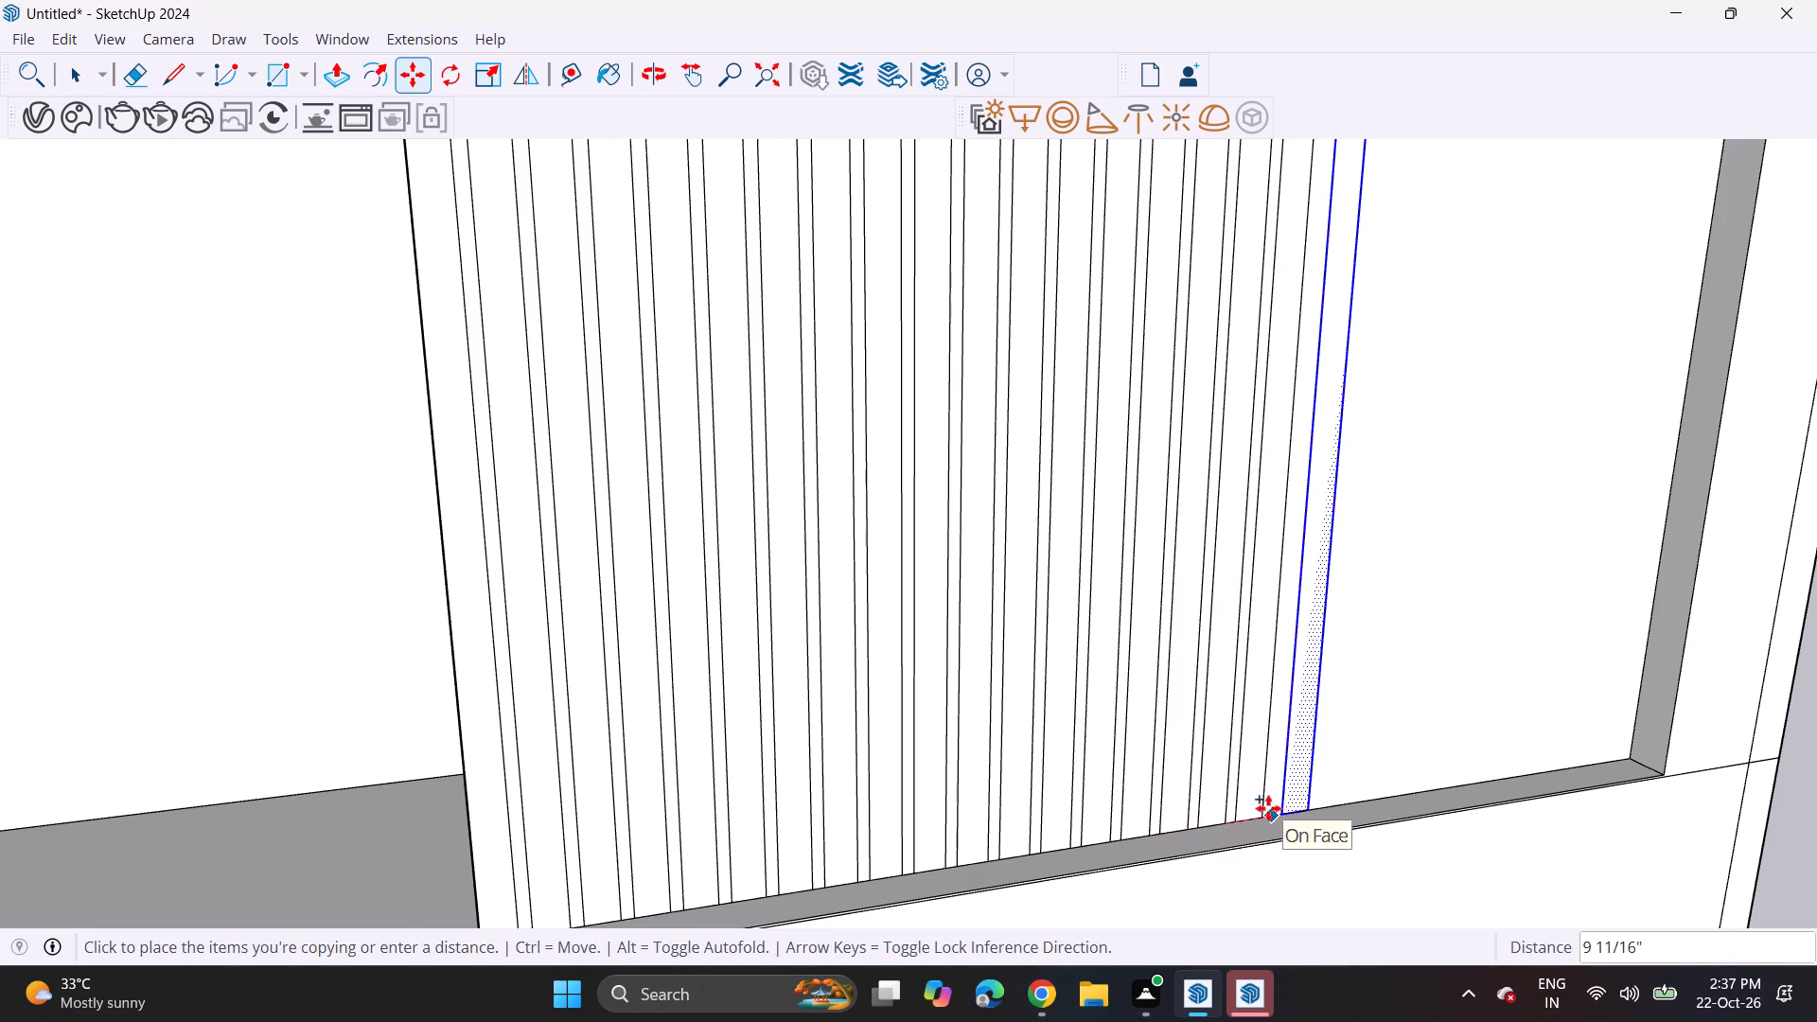
{"action": "left_click", "coordinate": [1260, 814]}
{"action": "left_click", "coordinate": [1262, 820]}
{"action": "left_click", "coordinate": [1297, 812]}
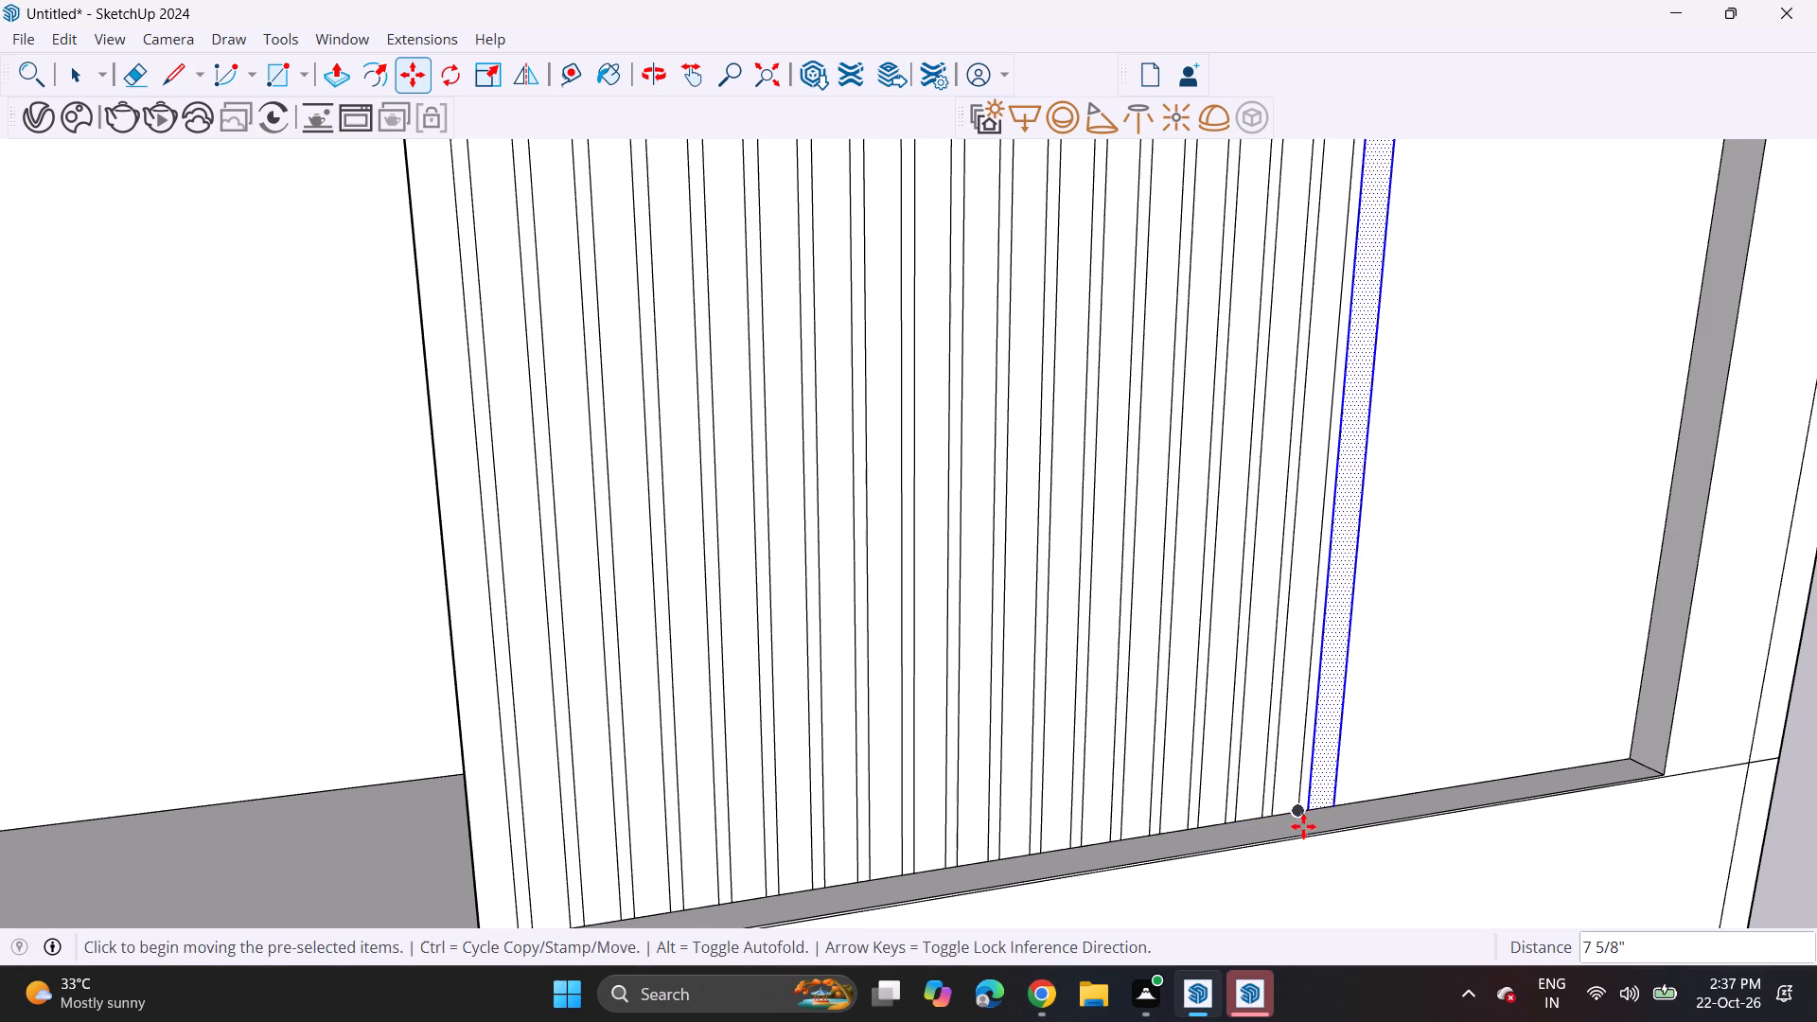
{"action": "left_click", "coordinate": [1297, 812]}
{"action": "left_click", "coordinate": [1340, 799]}
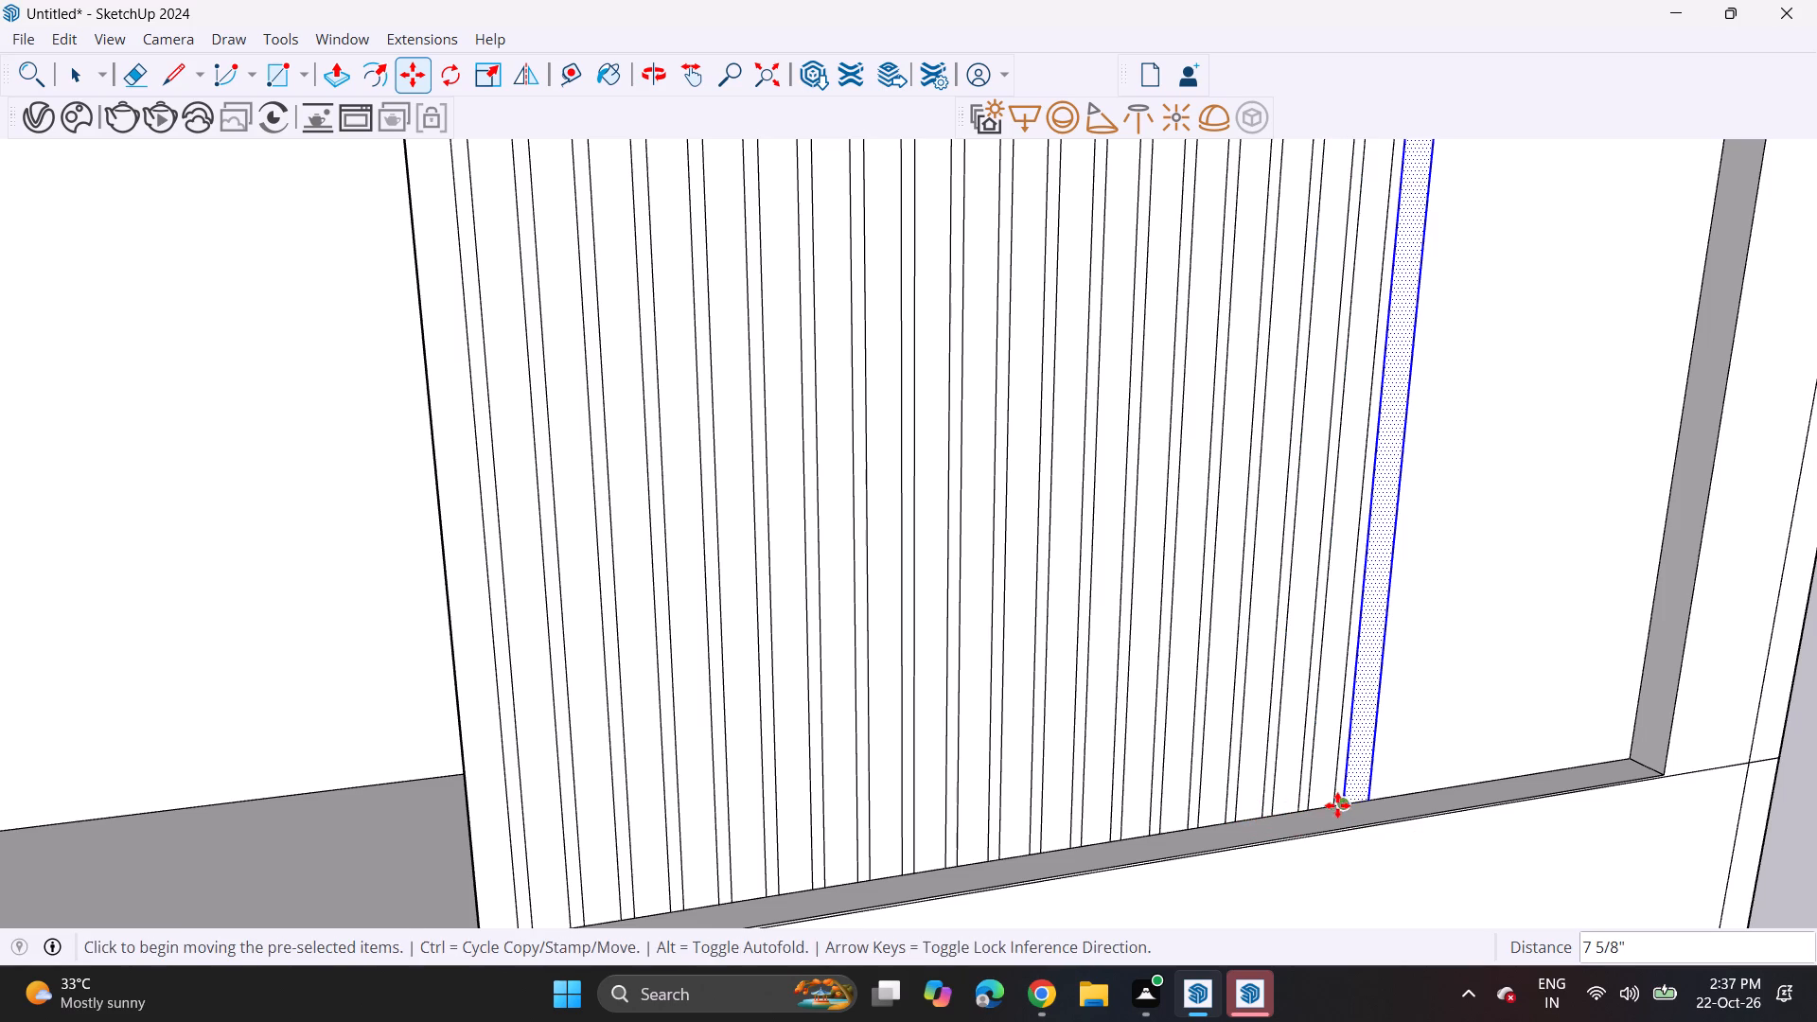
{"action": "left_click", "coordinate": [1337, 805]}
{"action": "left_click", "coordinate": [1366, 796]}
{"action": "left_click", "coordinate": [1369, 798]}
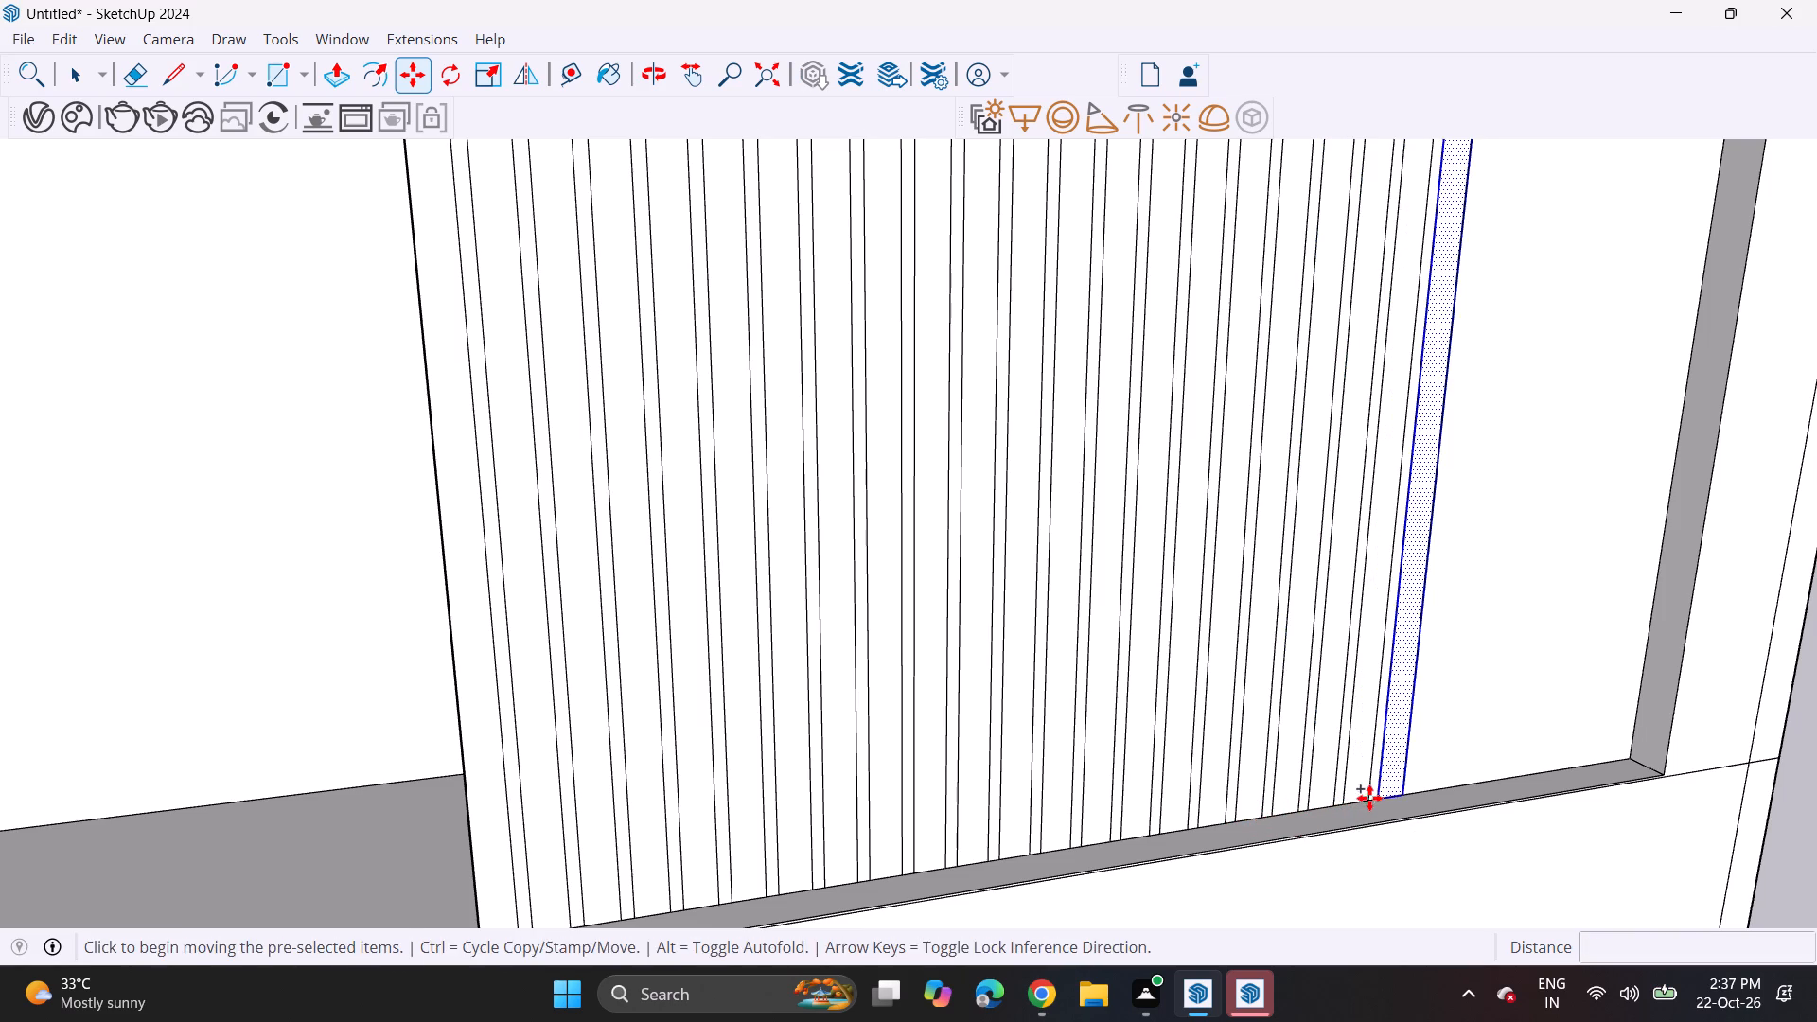
{"action": "left_click", "coordinate": [1398, 786]}
Fill the rest of the recessed panel with six more strip copies at 7 5/8" spacing, ending at the outer reveal.
{"action": "left_click", "coordinate": [1406, 801]}
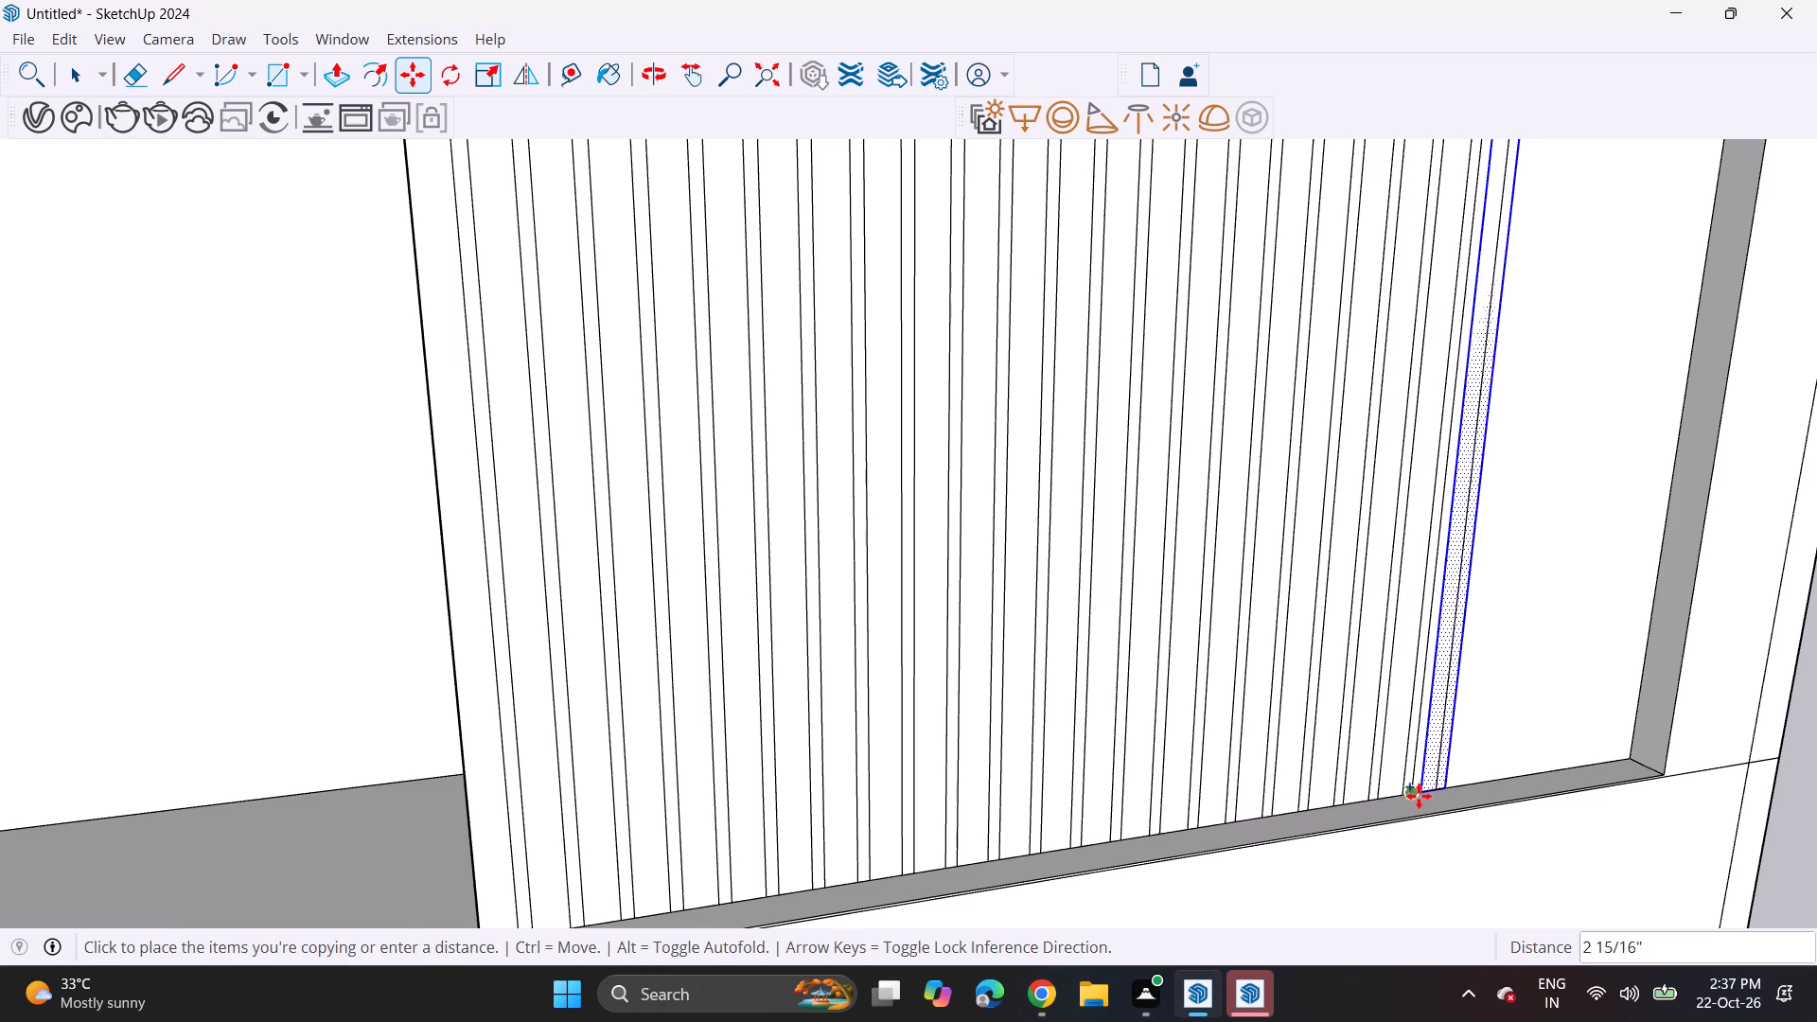
{"action": "left_click", "coordinate": [1436, 784]}
{"action": "left_click", "coordinate": [1438, 791]}
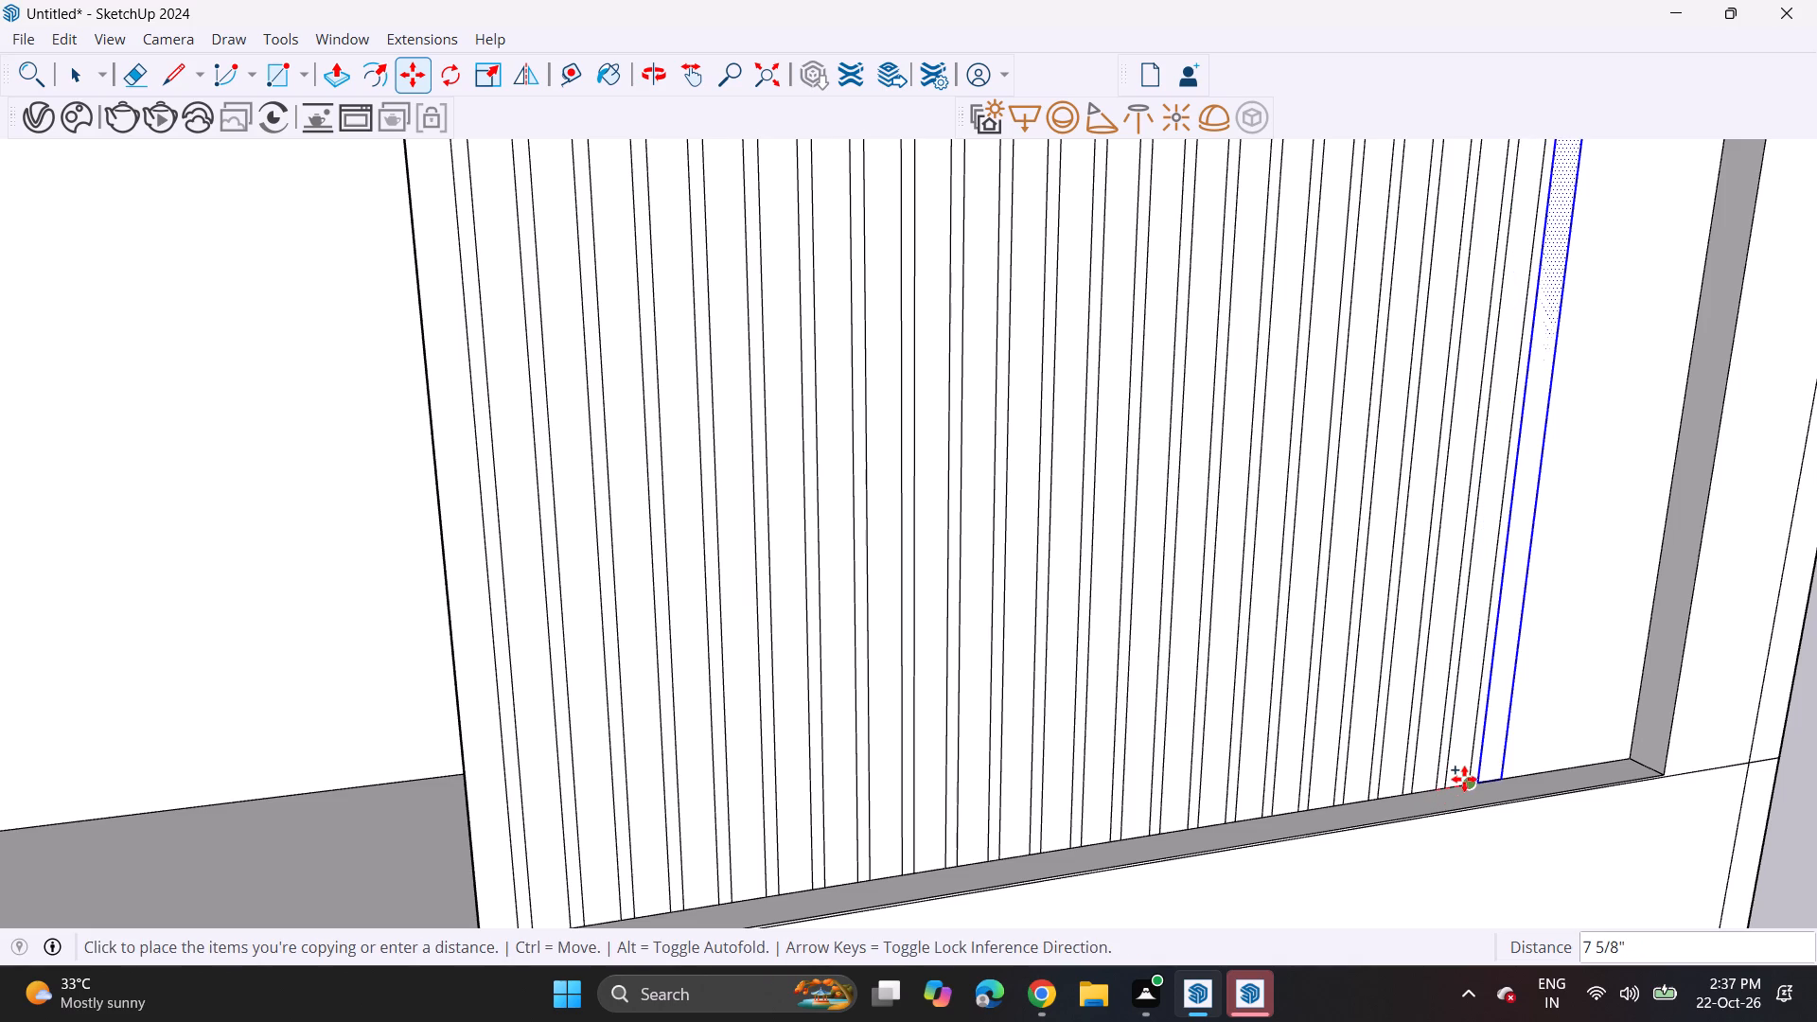
{"action": "left_click", "coordinate": [1470, 777]}
{"action": "left_click", "coordinate": [1472, 785]}
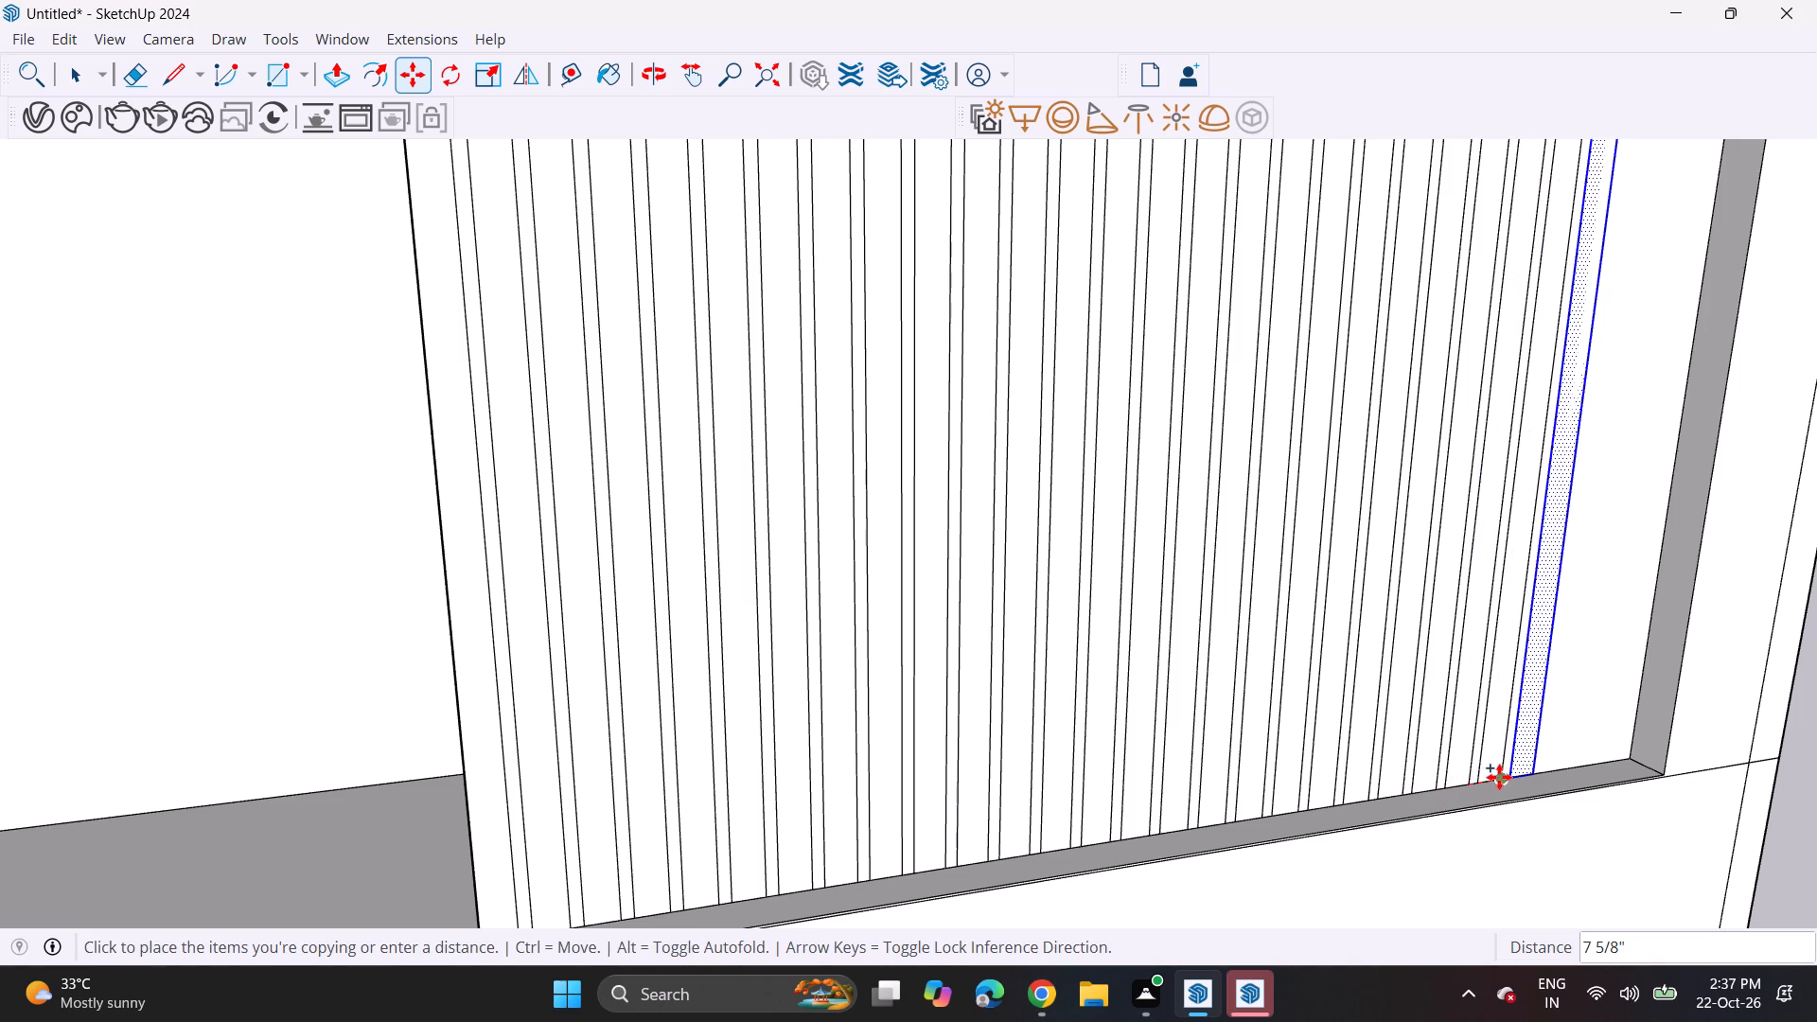
{"action": "left_click", "coordinate": [1499, 777]}
{"action": "left_click", "coordinate": [1497, 782]}
{"action": "left_click", "coordinate": [1531, 770]}
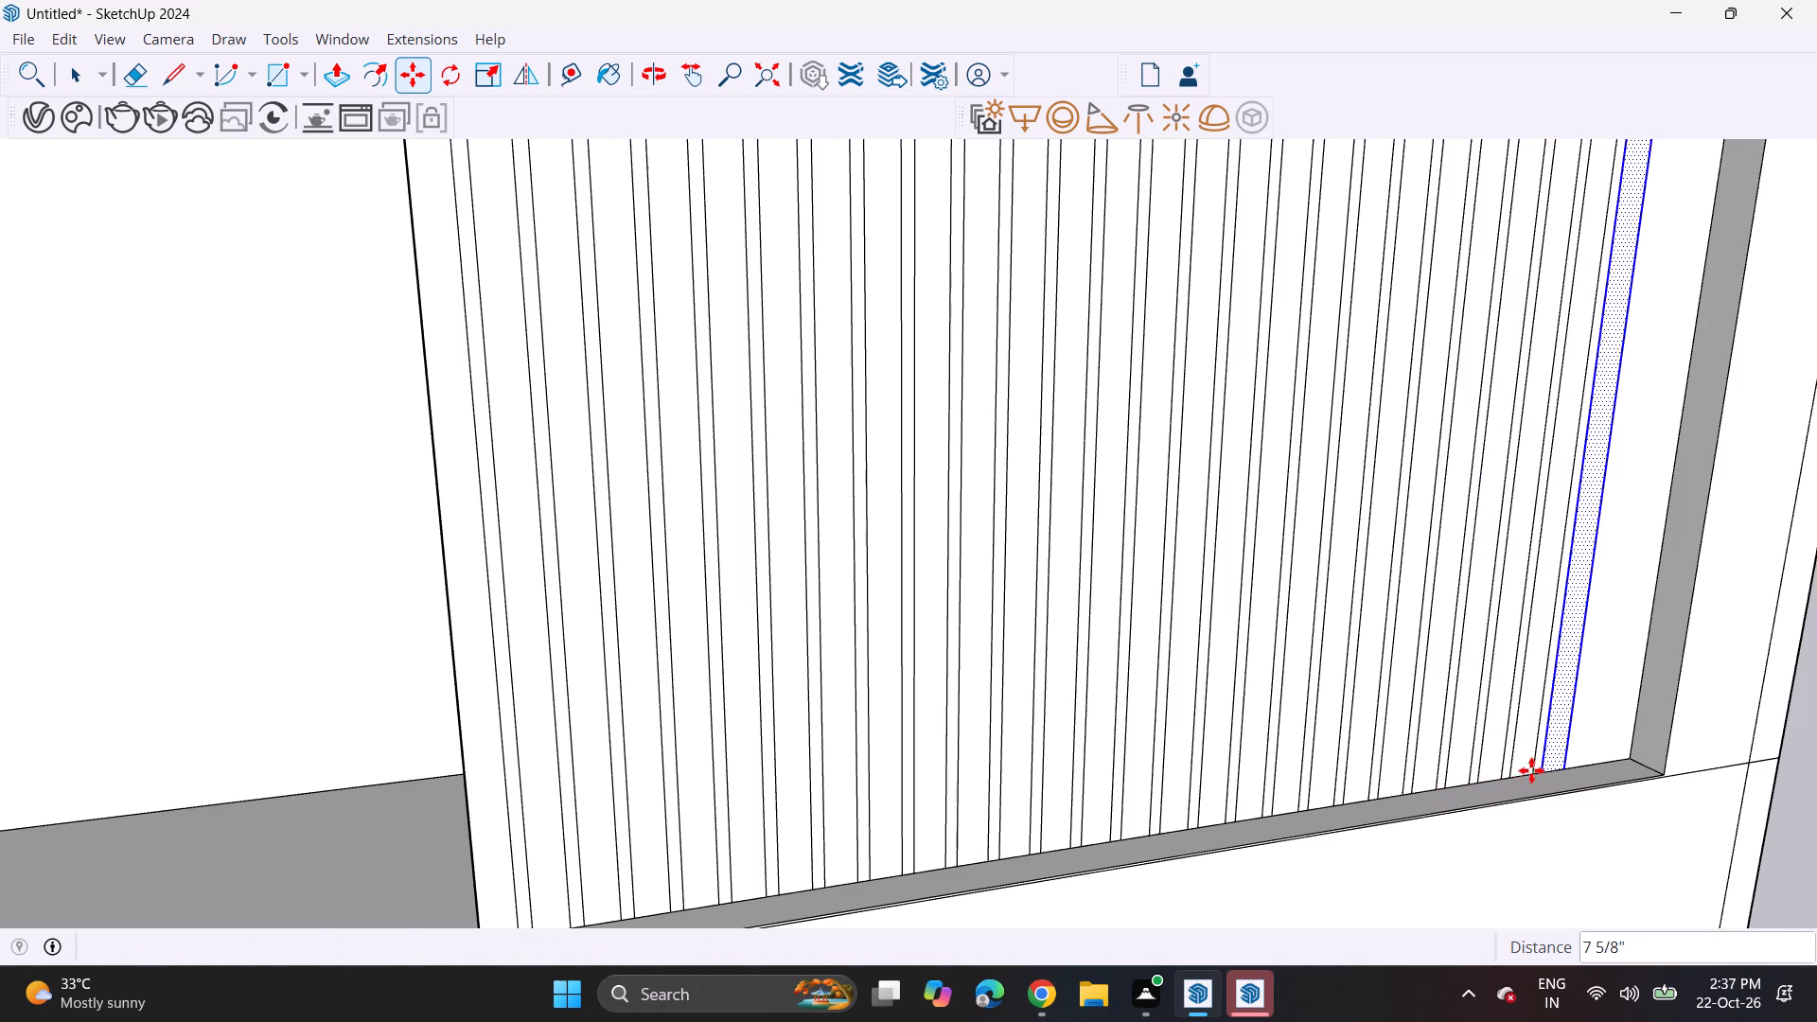
{"action": "left_click", "coordinate": [1529, 779]}
{"action": "double_click", "coordinate": [1561, 764]}
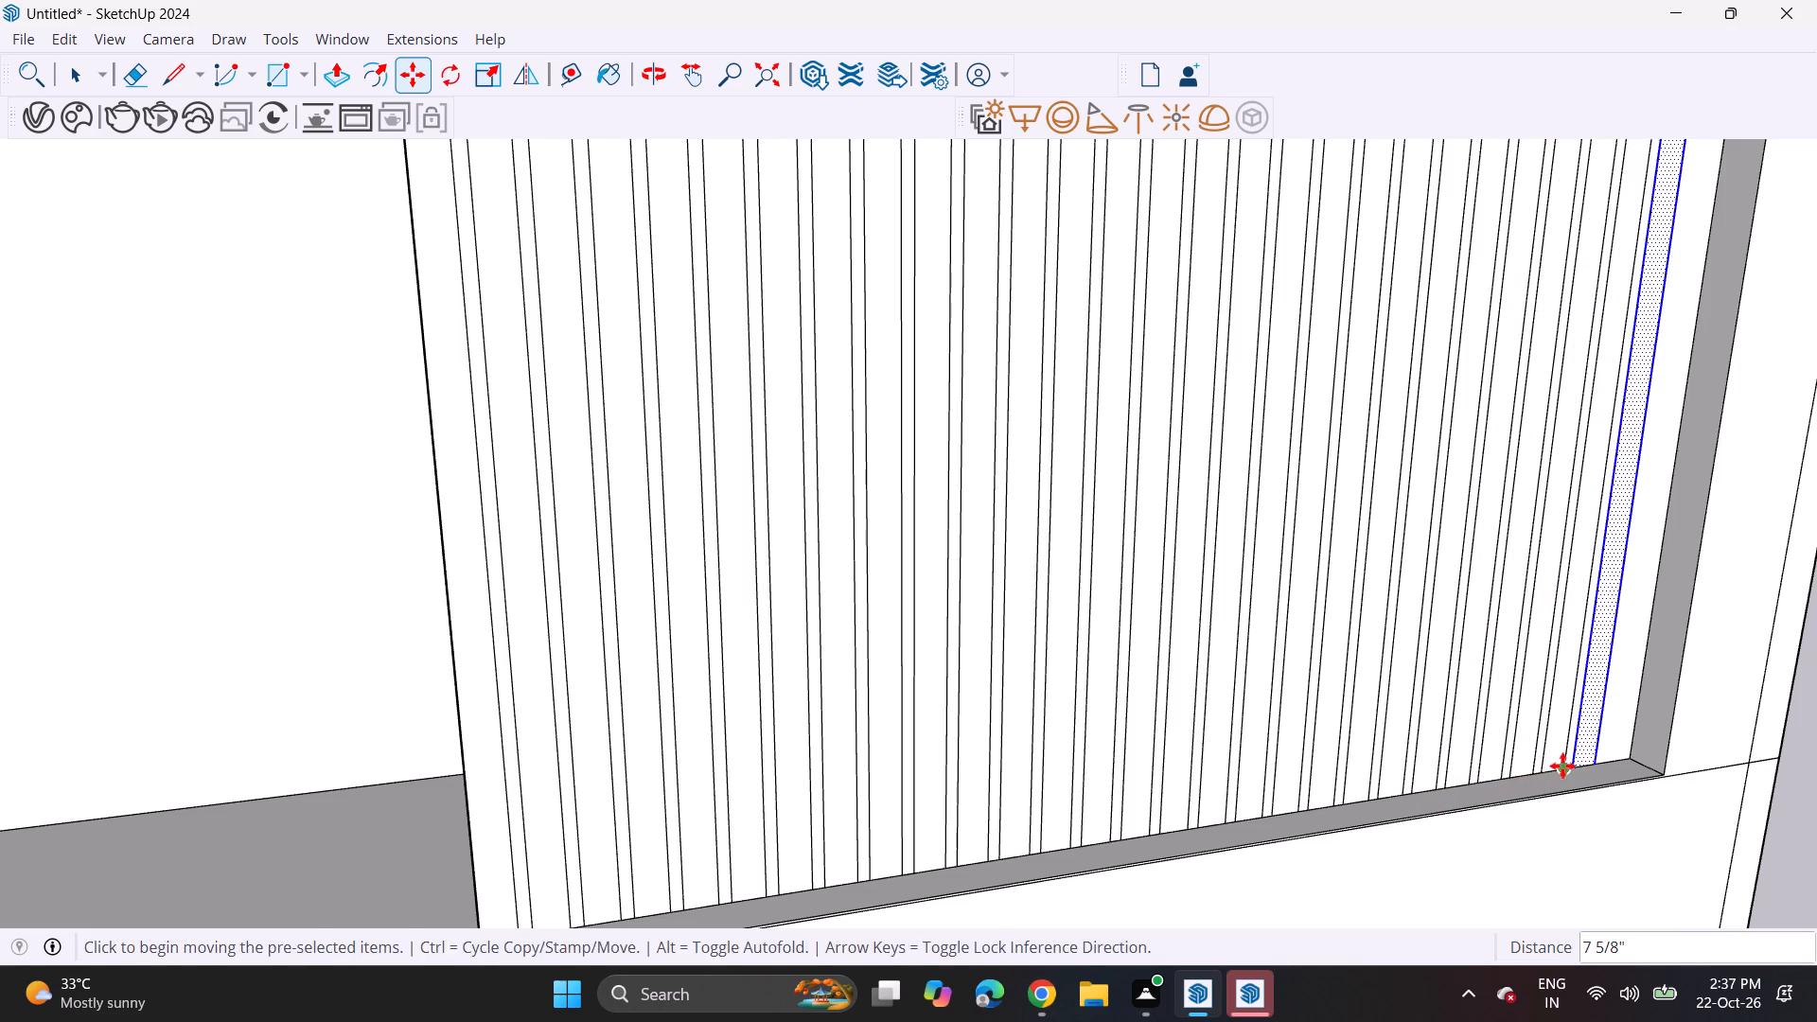
{"action": "left_click", "coordinate": [1588, 763]}
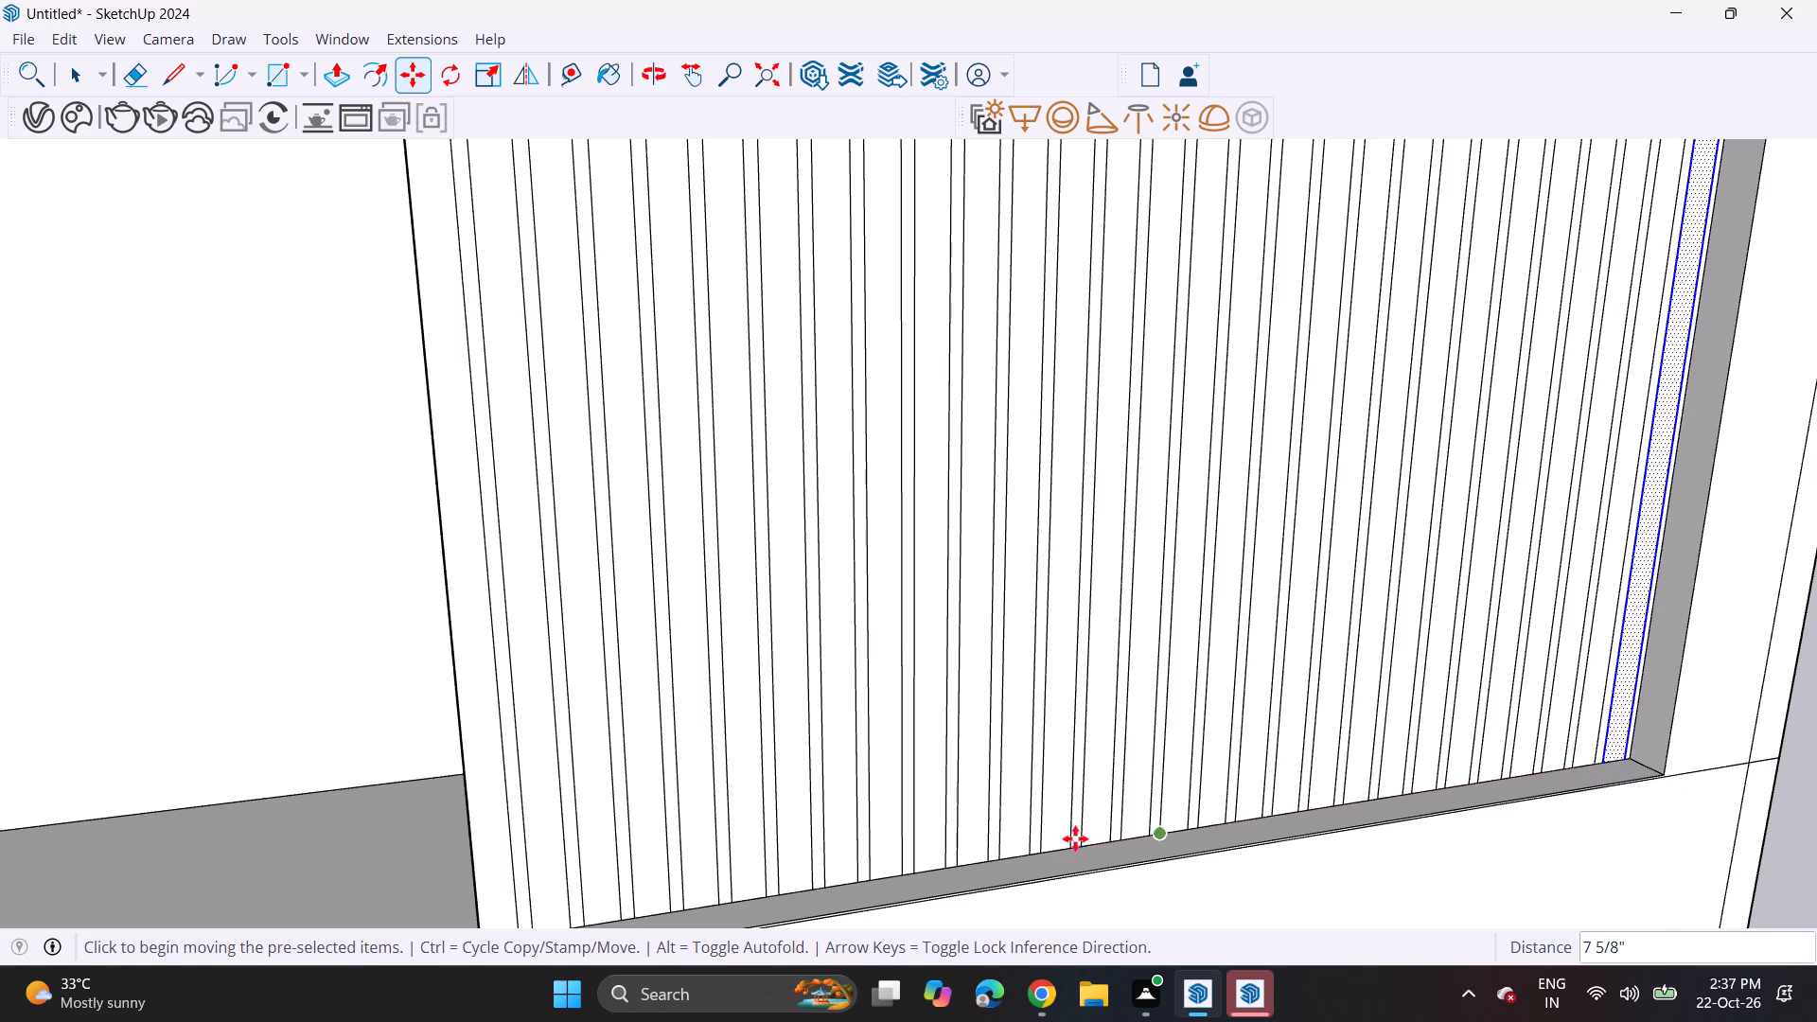
Examine the slat pattern on the top-storey panel and the whole building elevation.
{"action": "scroll", "coordinate": [844, 808], "scroll_direction": "down", "scroll_amount": 14}
{"action": "key", "text": "space"}
{"action": "left_click", "coordinate": [1256, 761]}
{"action": "middle_click_drag", "start_coordinate": [1222, 772], "coordinate": [1020, 649]}
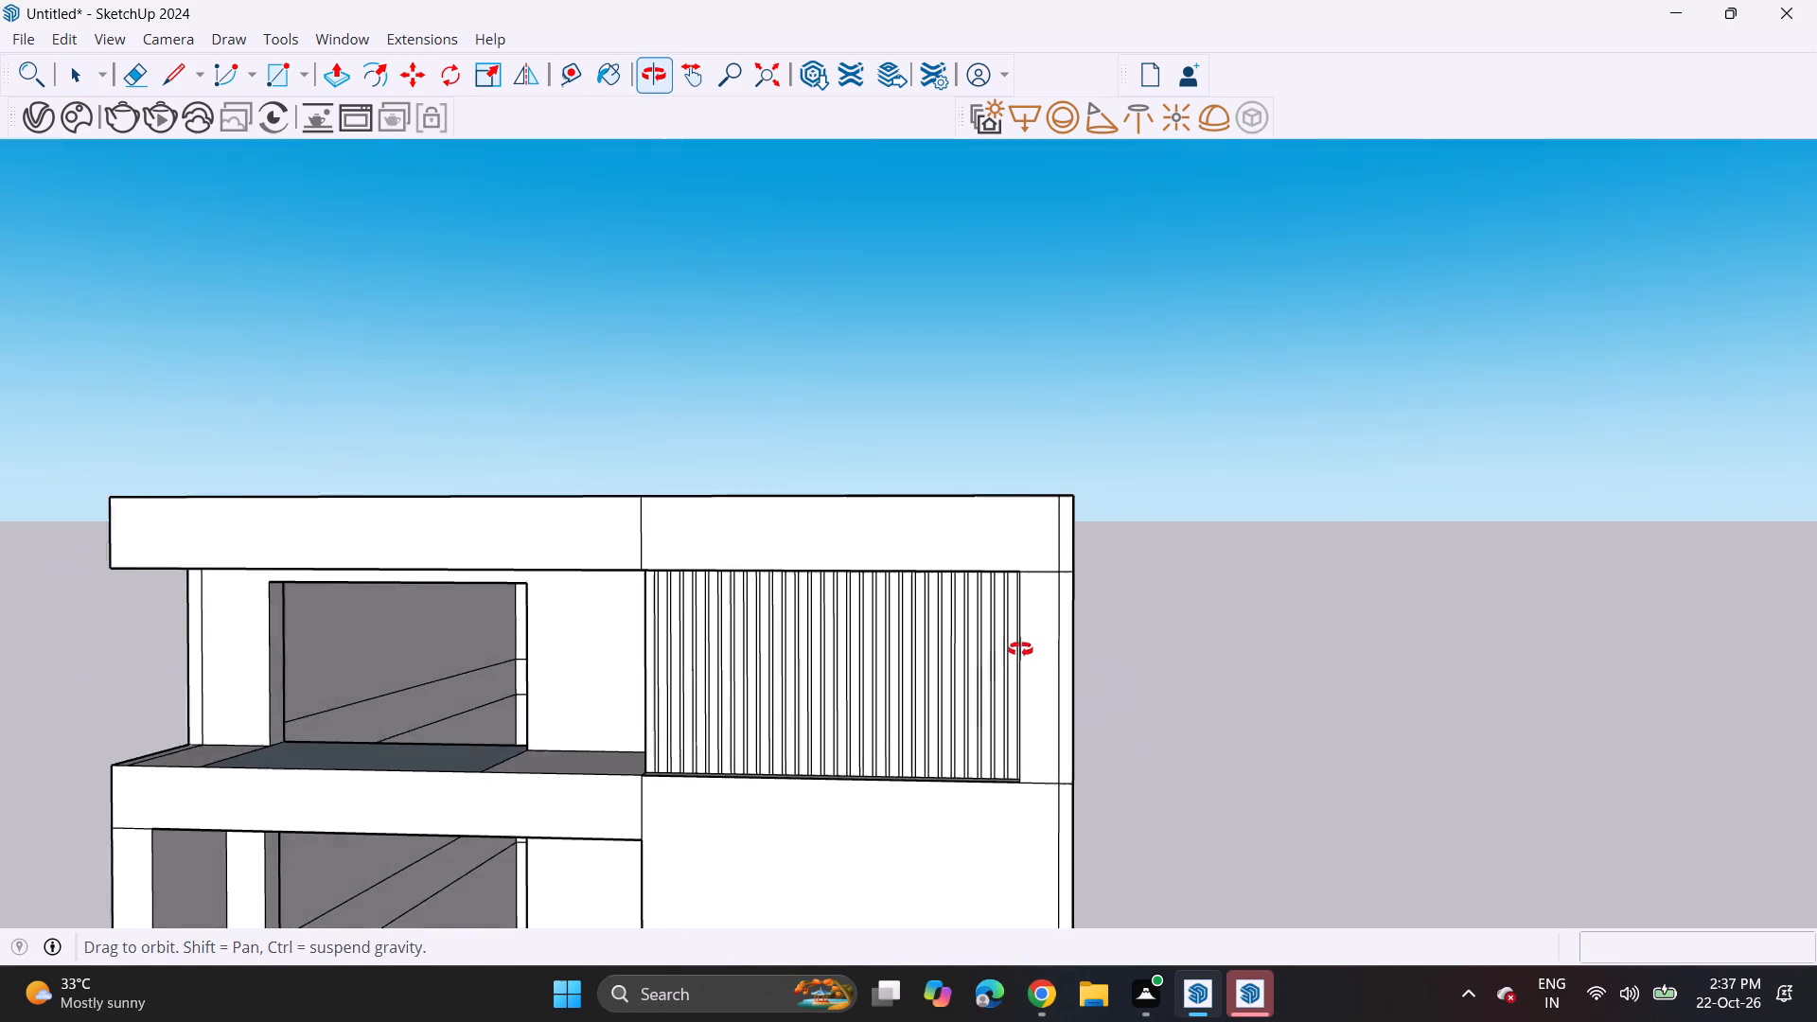
{"action": "middle_click_drag", "start_coordinate": [1020, 649], "coordinate": [1020, 647]}
{"action": "scroll", "coordinate": [993, 649], "scroll_direction": "down", "scroll_amount": 3}
{"action": "scroll", "coordinate": [915, 766], "scroll_direction": "up", "scroll_amount": 1}
{"action": "middle_click_drag", "start_coordinate": [918, 737], "coordinate": [929, 676]}
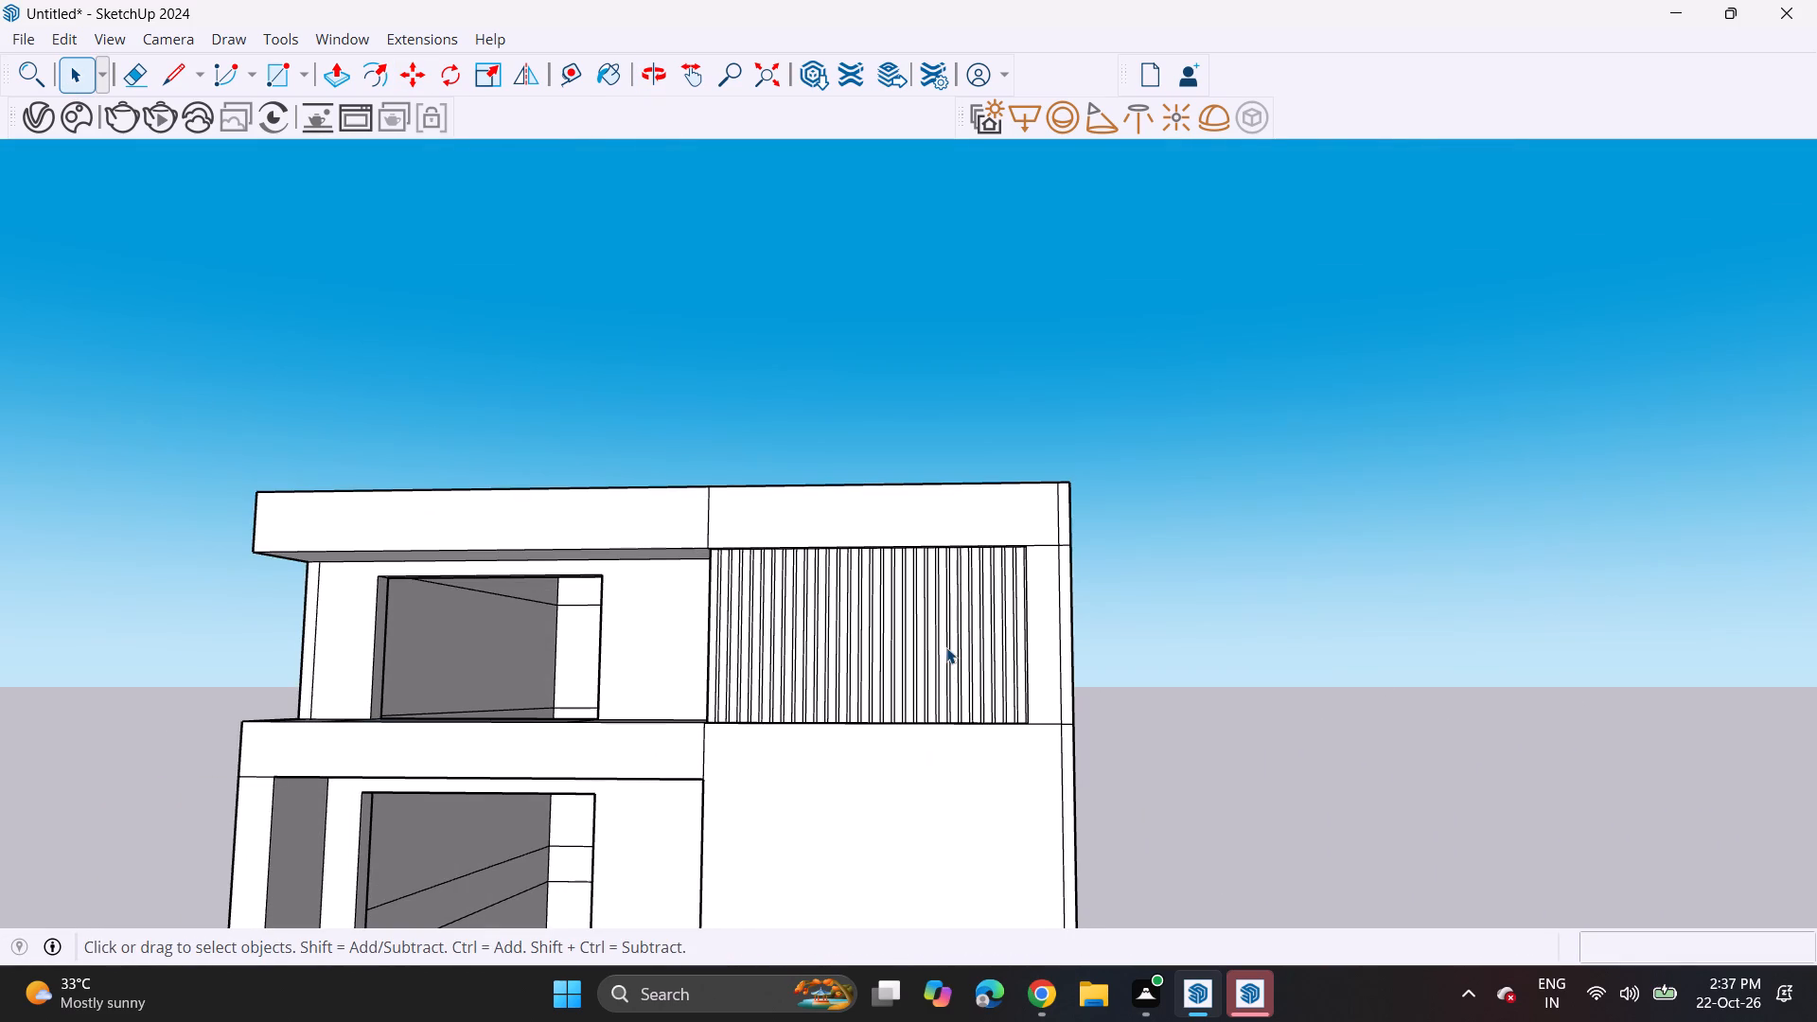
{"action": "scroll", "coordinate": [819, 745], "scroll_direction": "down", "scroll_amount": 5}
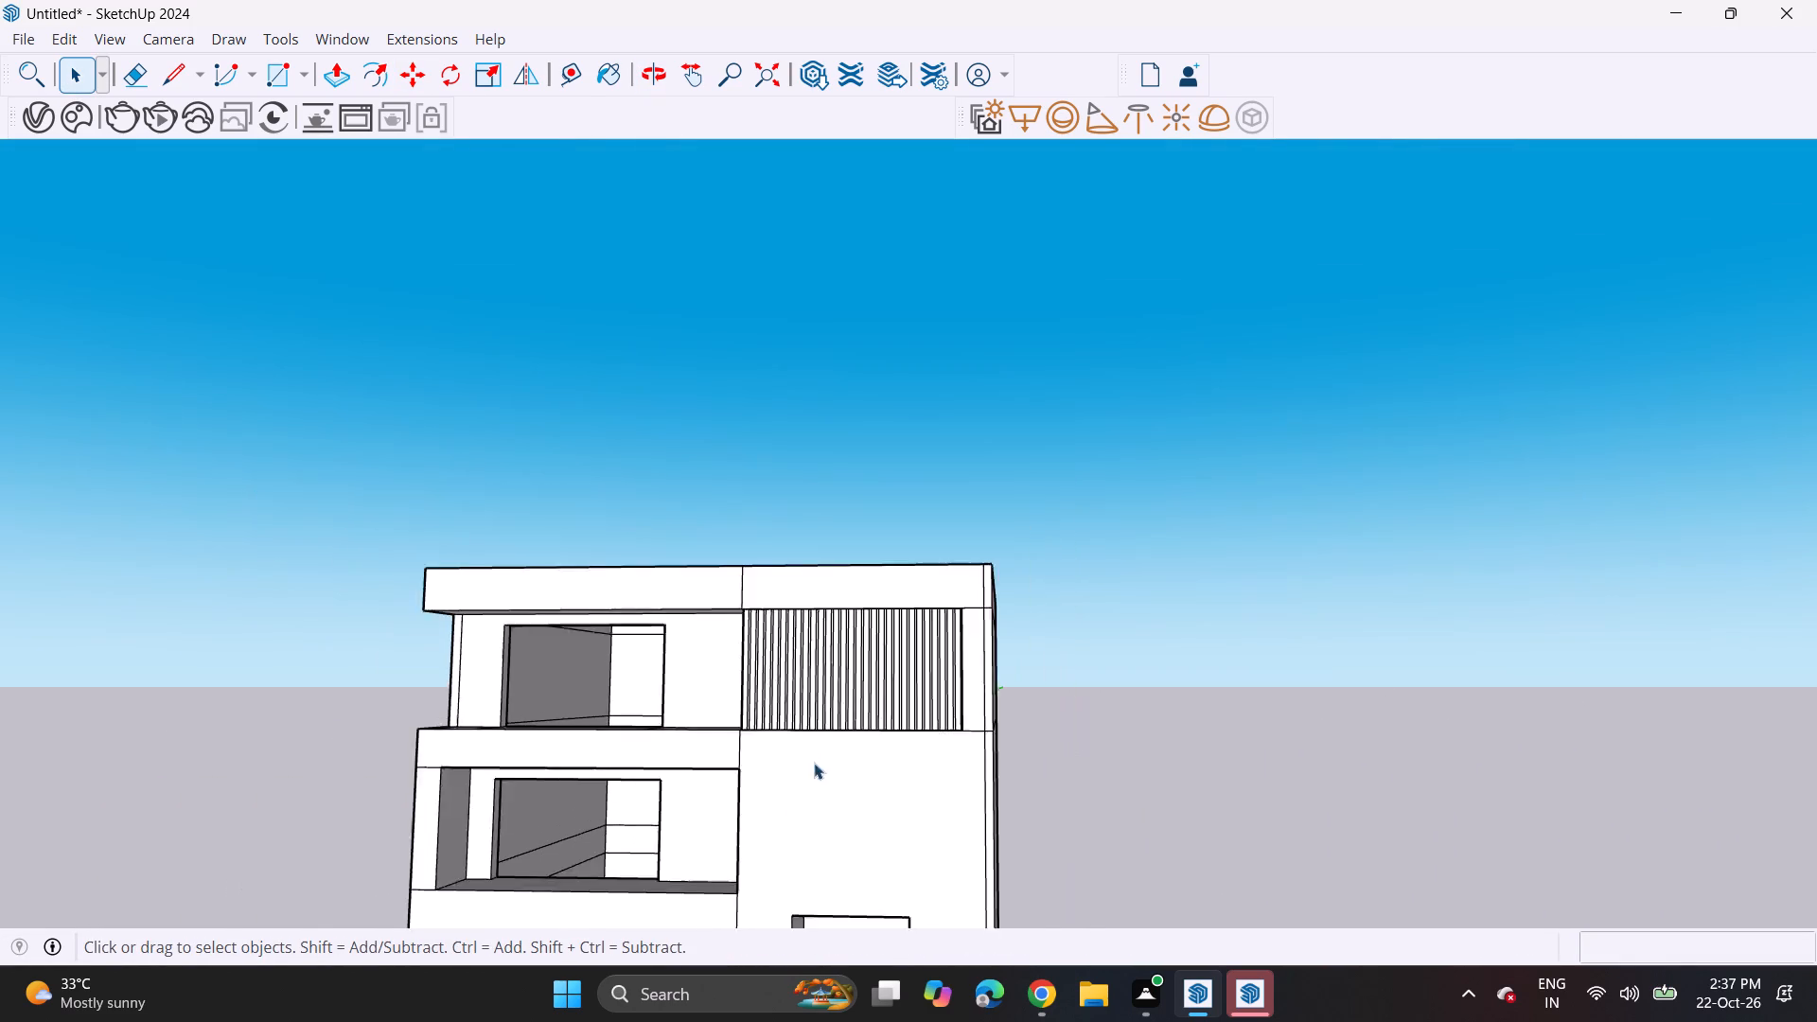
{"action": "middle_click_drag", "start_coordinate": [781, 831], "coordinate": [912, 597], "text": "shift"}
{"action": "scroll", "coordinate": [889, 655], "scroll_direction": "down", "scroll_amount": 2}
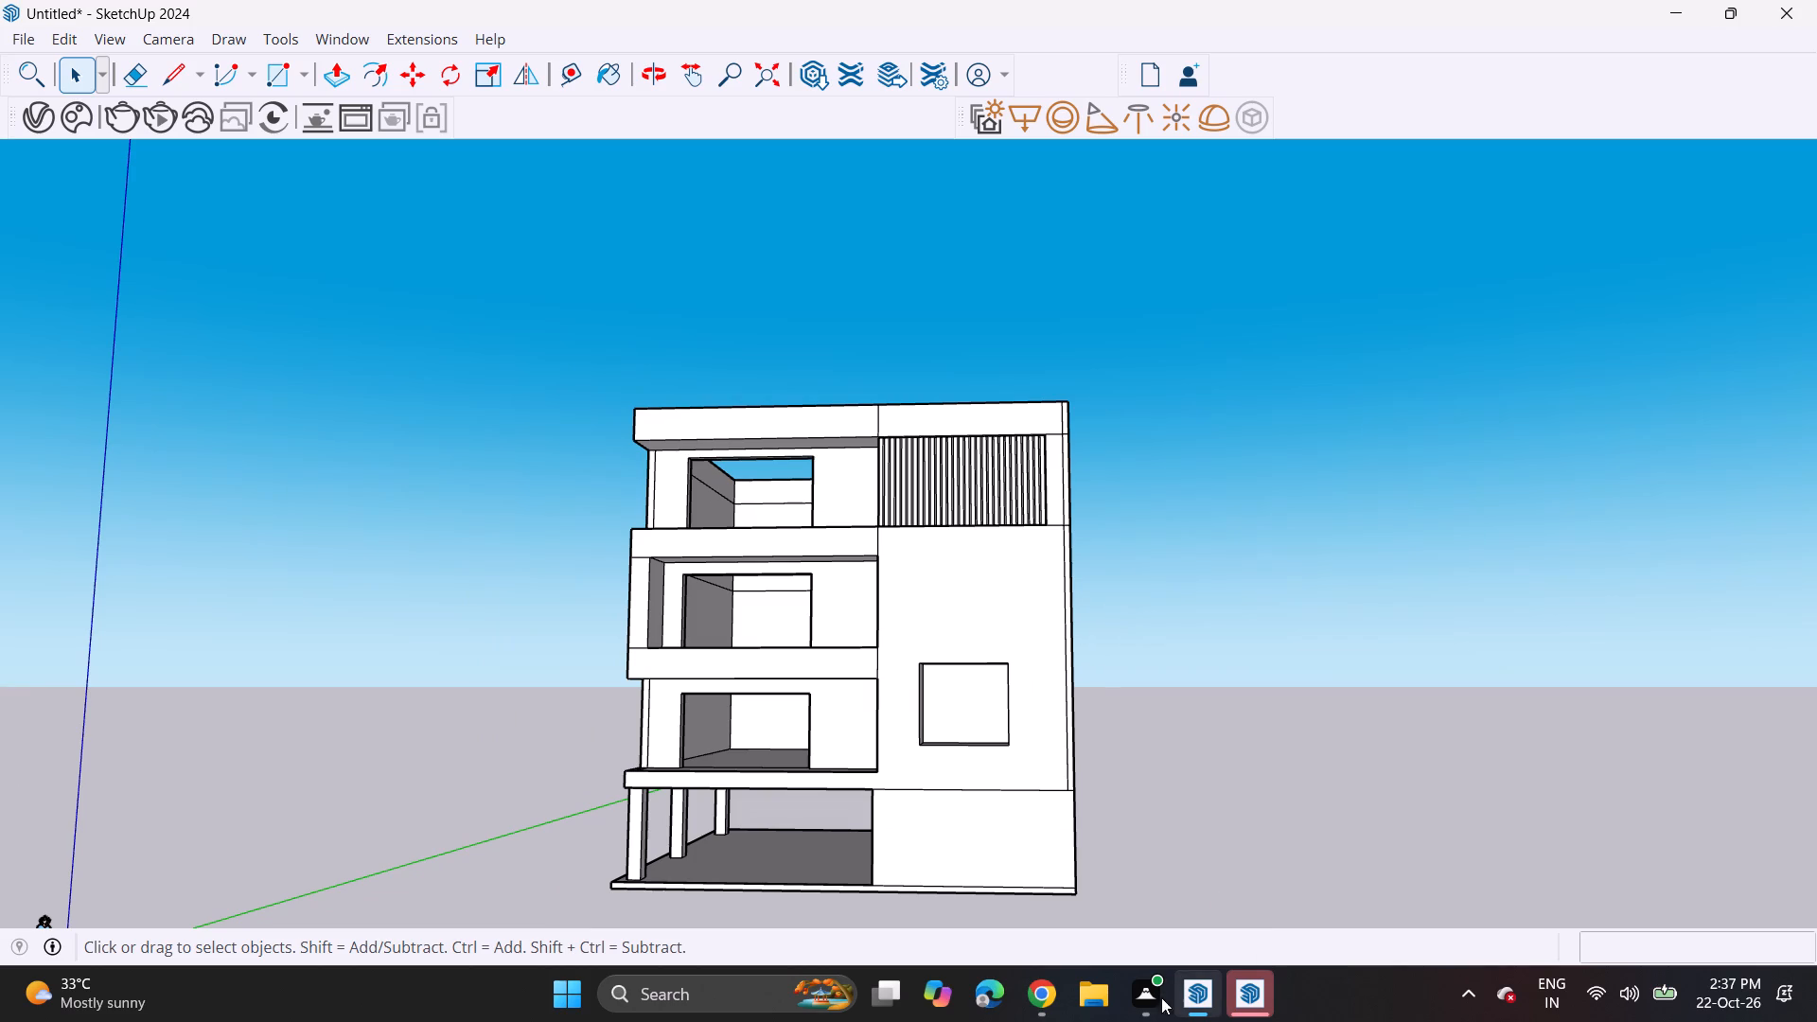
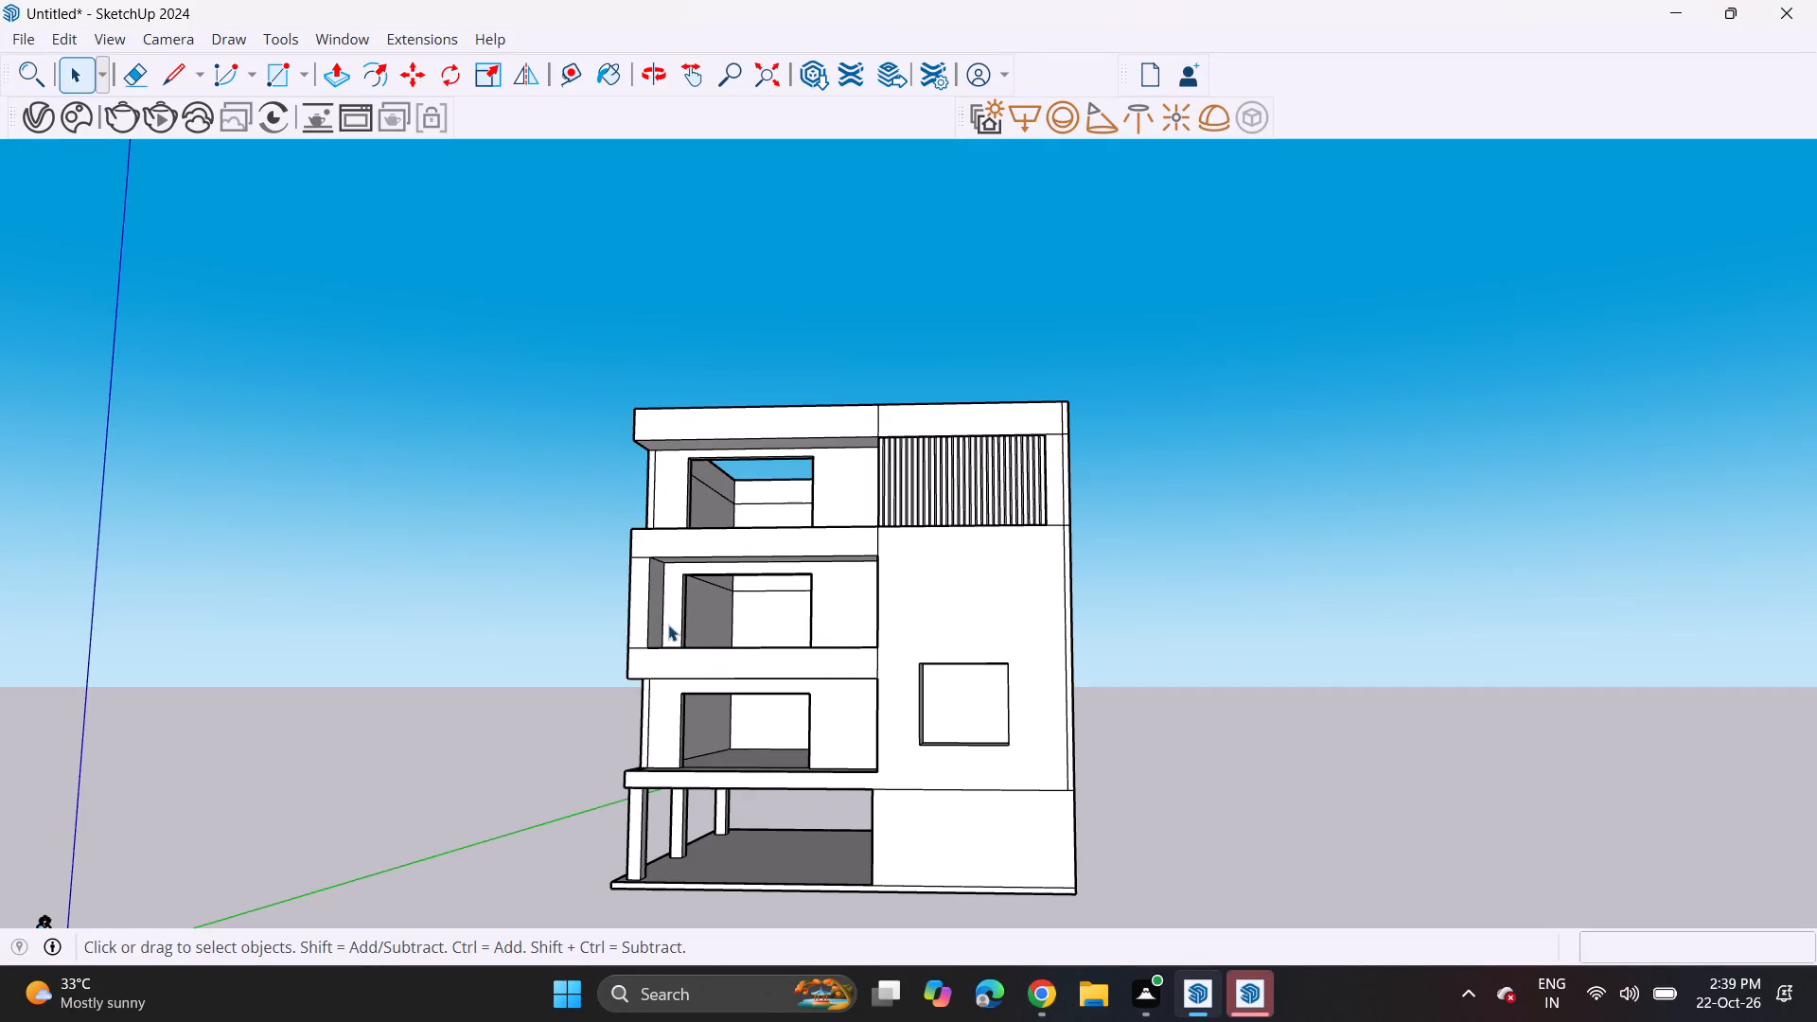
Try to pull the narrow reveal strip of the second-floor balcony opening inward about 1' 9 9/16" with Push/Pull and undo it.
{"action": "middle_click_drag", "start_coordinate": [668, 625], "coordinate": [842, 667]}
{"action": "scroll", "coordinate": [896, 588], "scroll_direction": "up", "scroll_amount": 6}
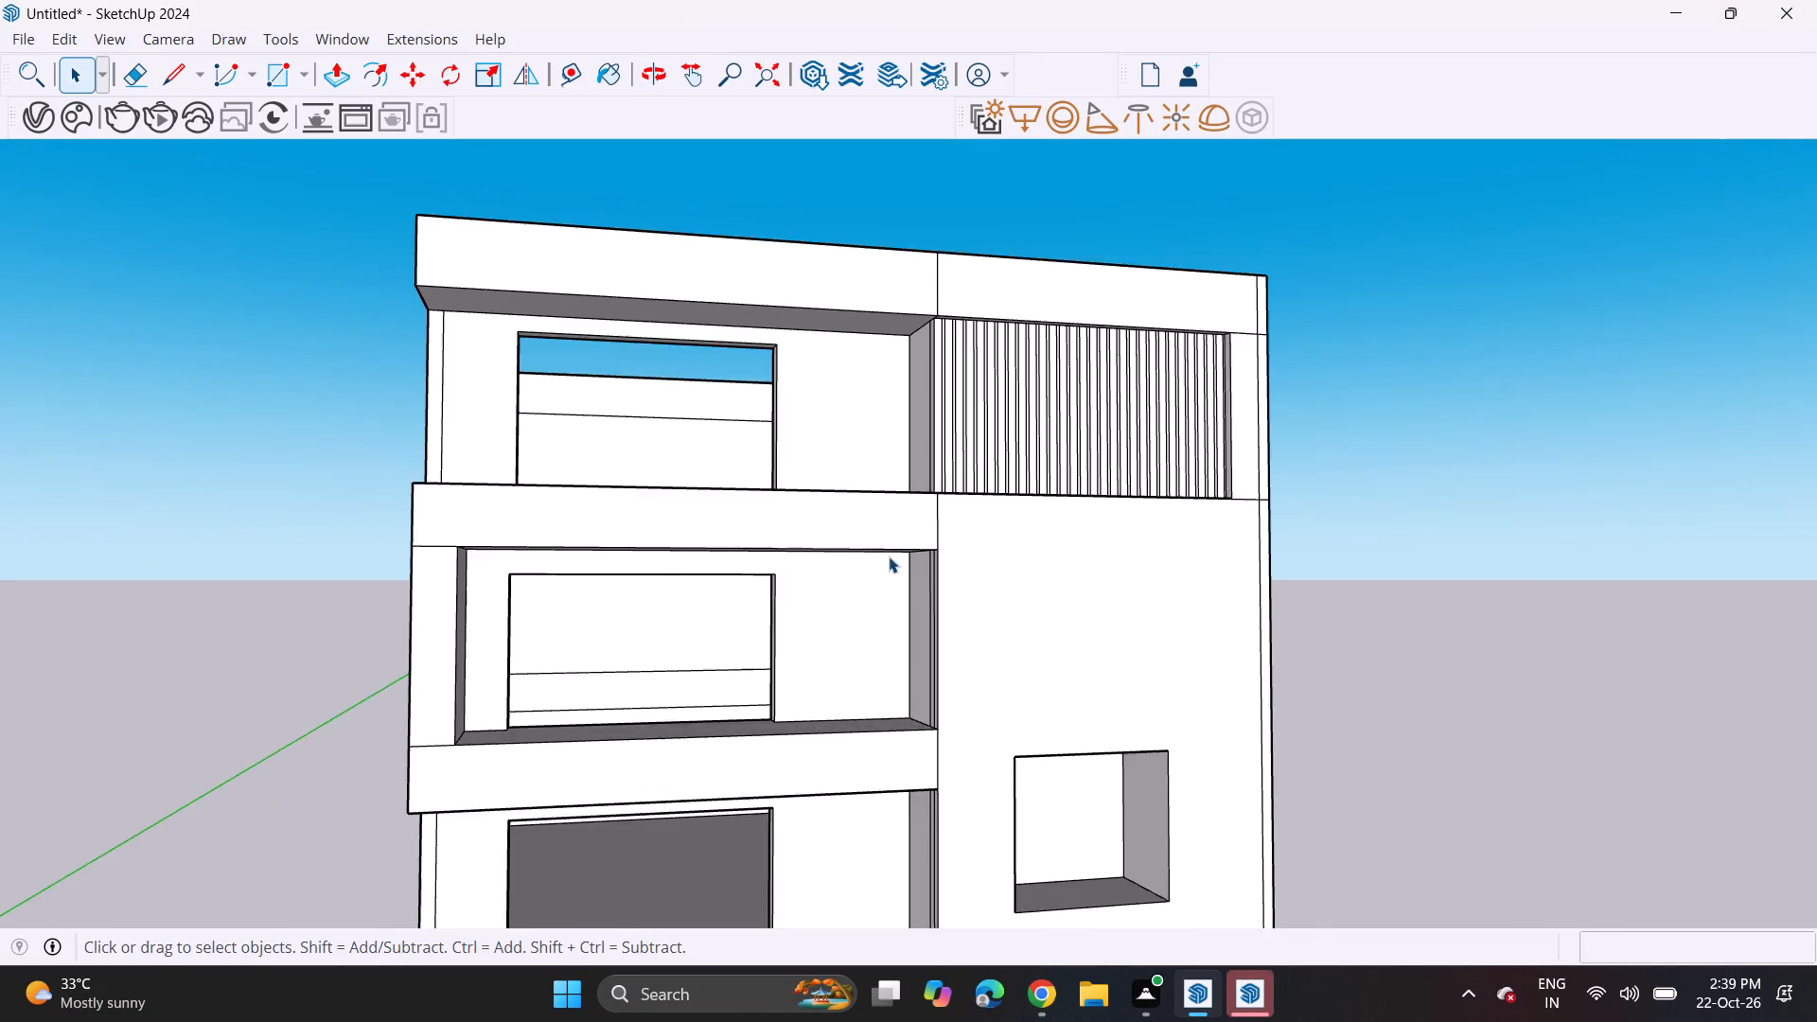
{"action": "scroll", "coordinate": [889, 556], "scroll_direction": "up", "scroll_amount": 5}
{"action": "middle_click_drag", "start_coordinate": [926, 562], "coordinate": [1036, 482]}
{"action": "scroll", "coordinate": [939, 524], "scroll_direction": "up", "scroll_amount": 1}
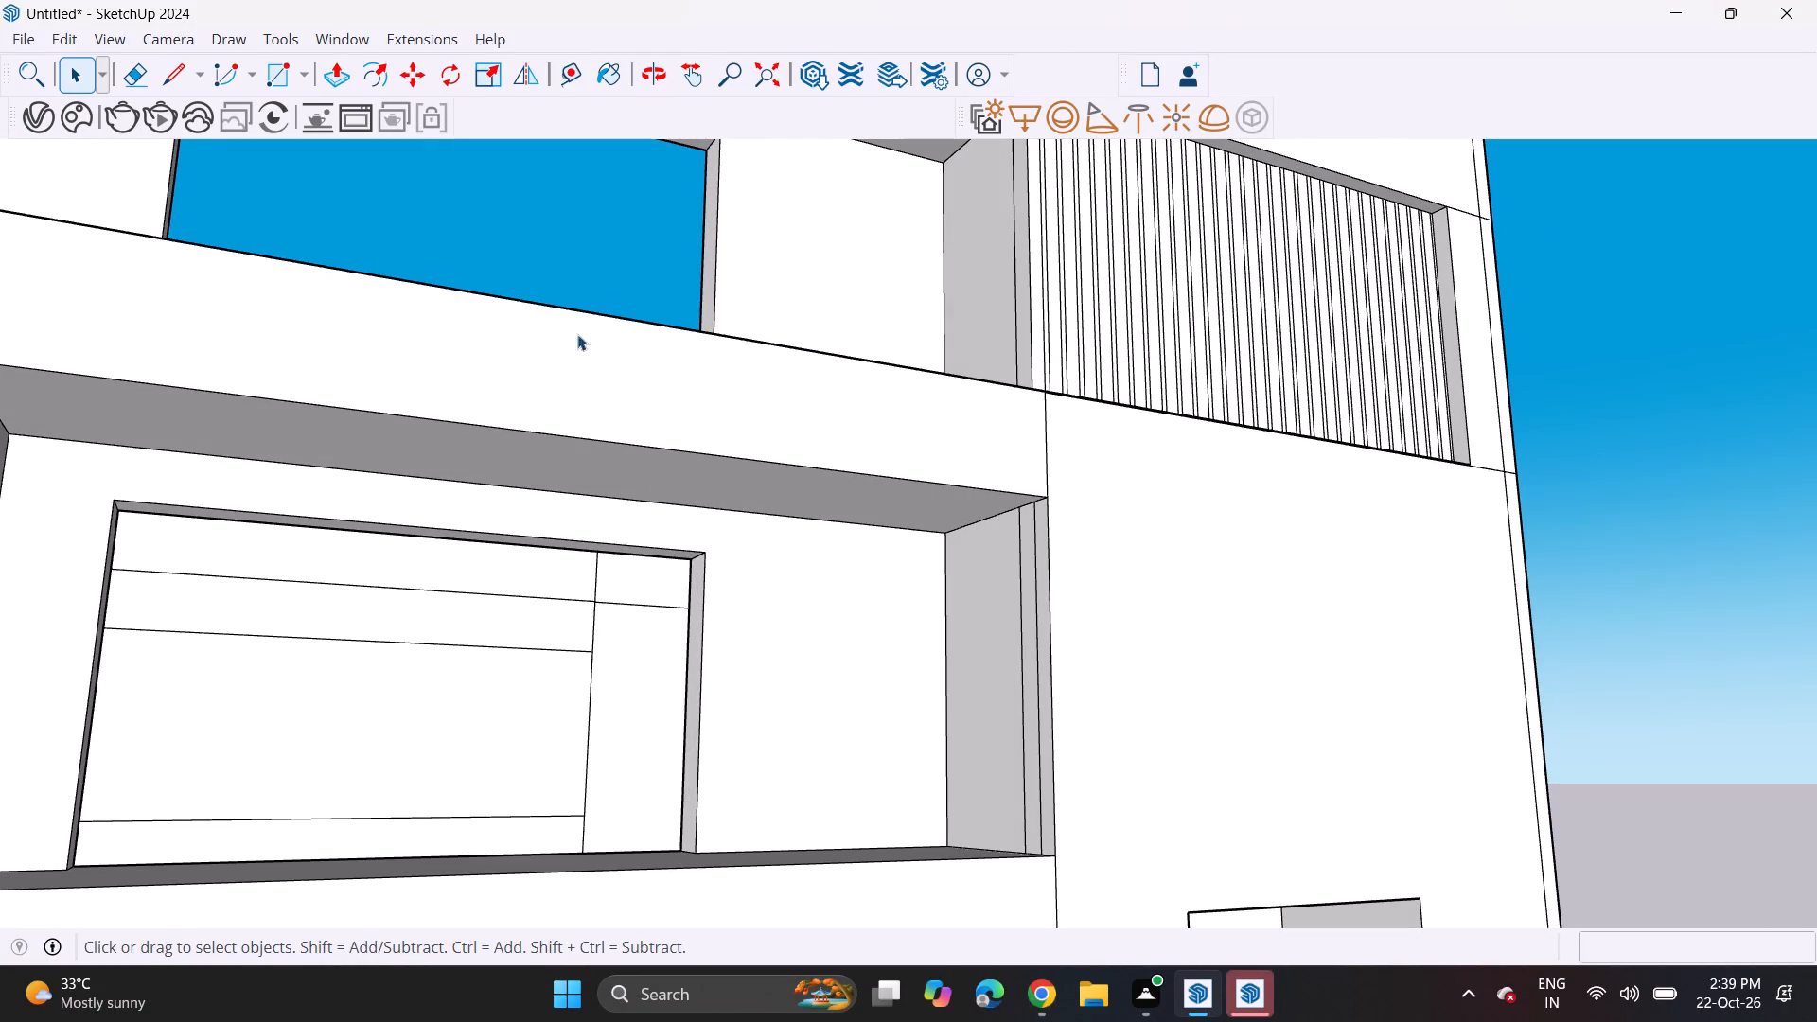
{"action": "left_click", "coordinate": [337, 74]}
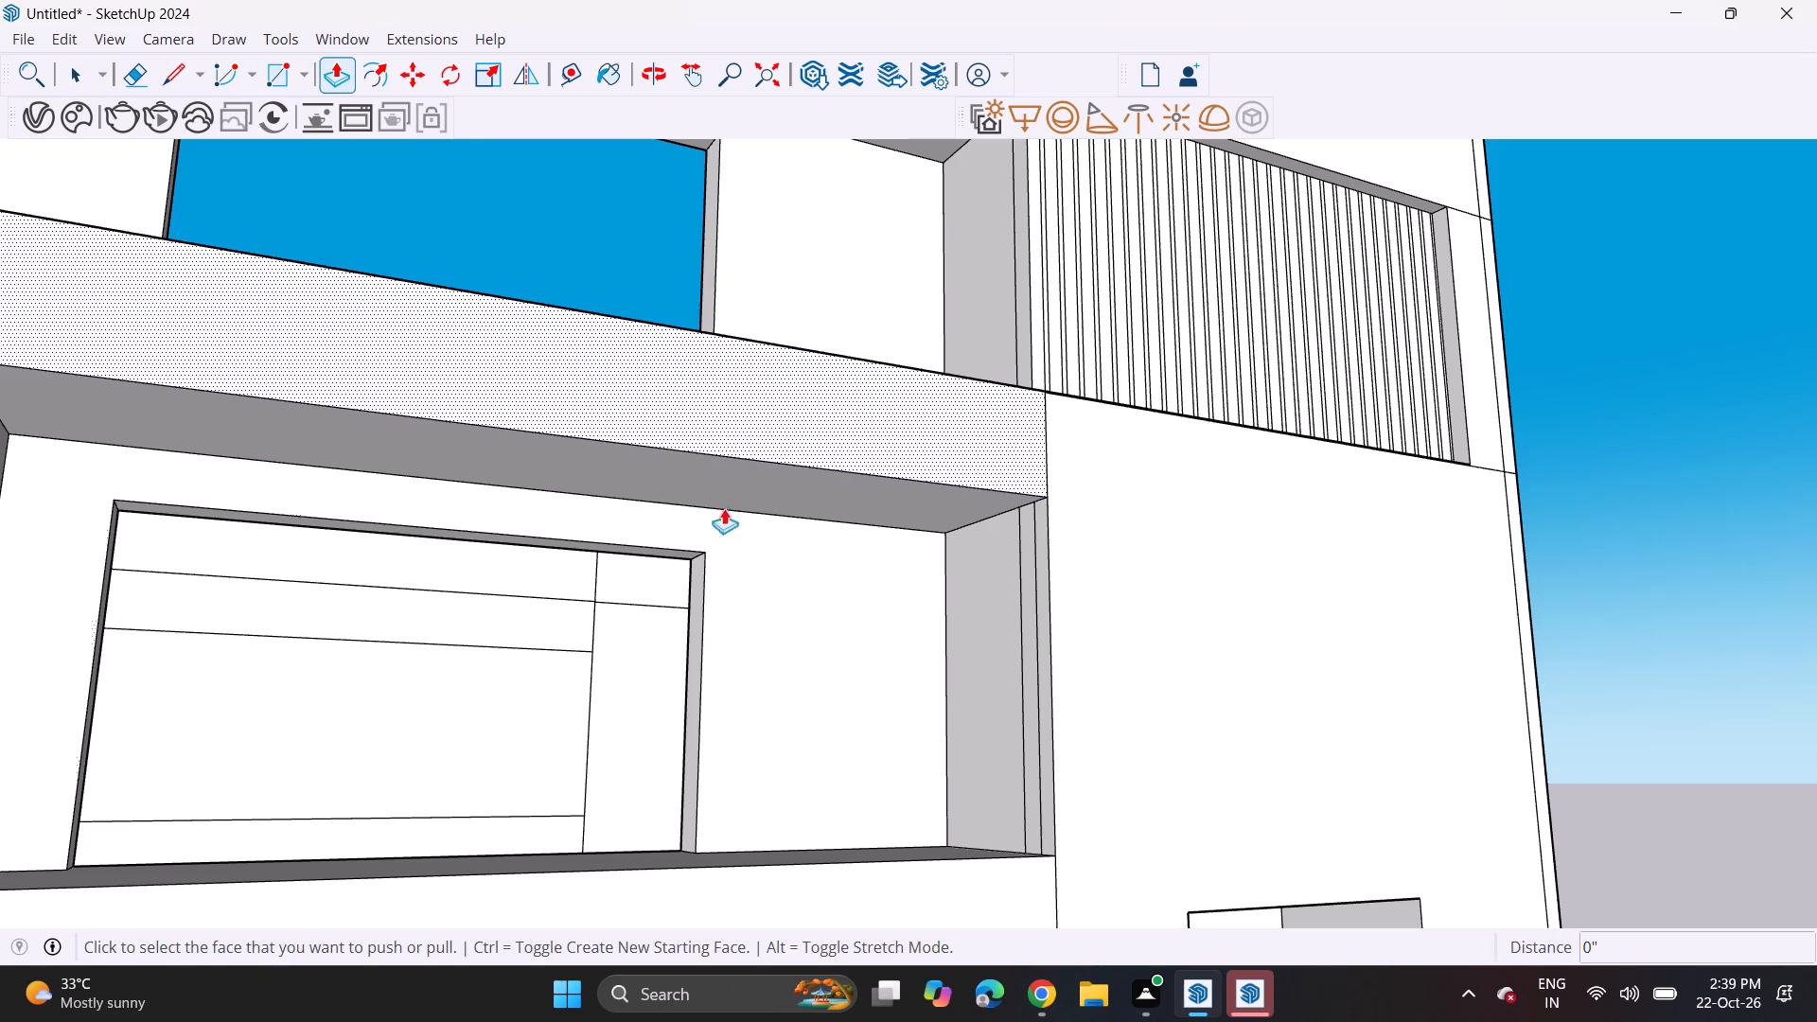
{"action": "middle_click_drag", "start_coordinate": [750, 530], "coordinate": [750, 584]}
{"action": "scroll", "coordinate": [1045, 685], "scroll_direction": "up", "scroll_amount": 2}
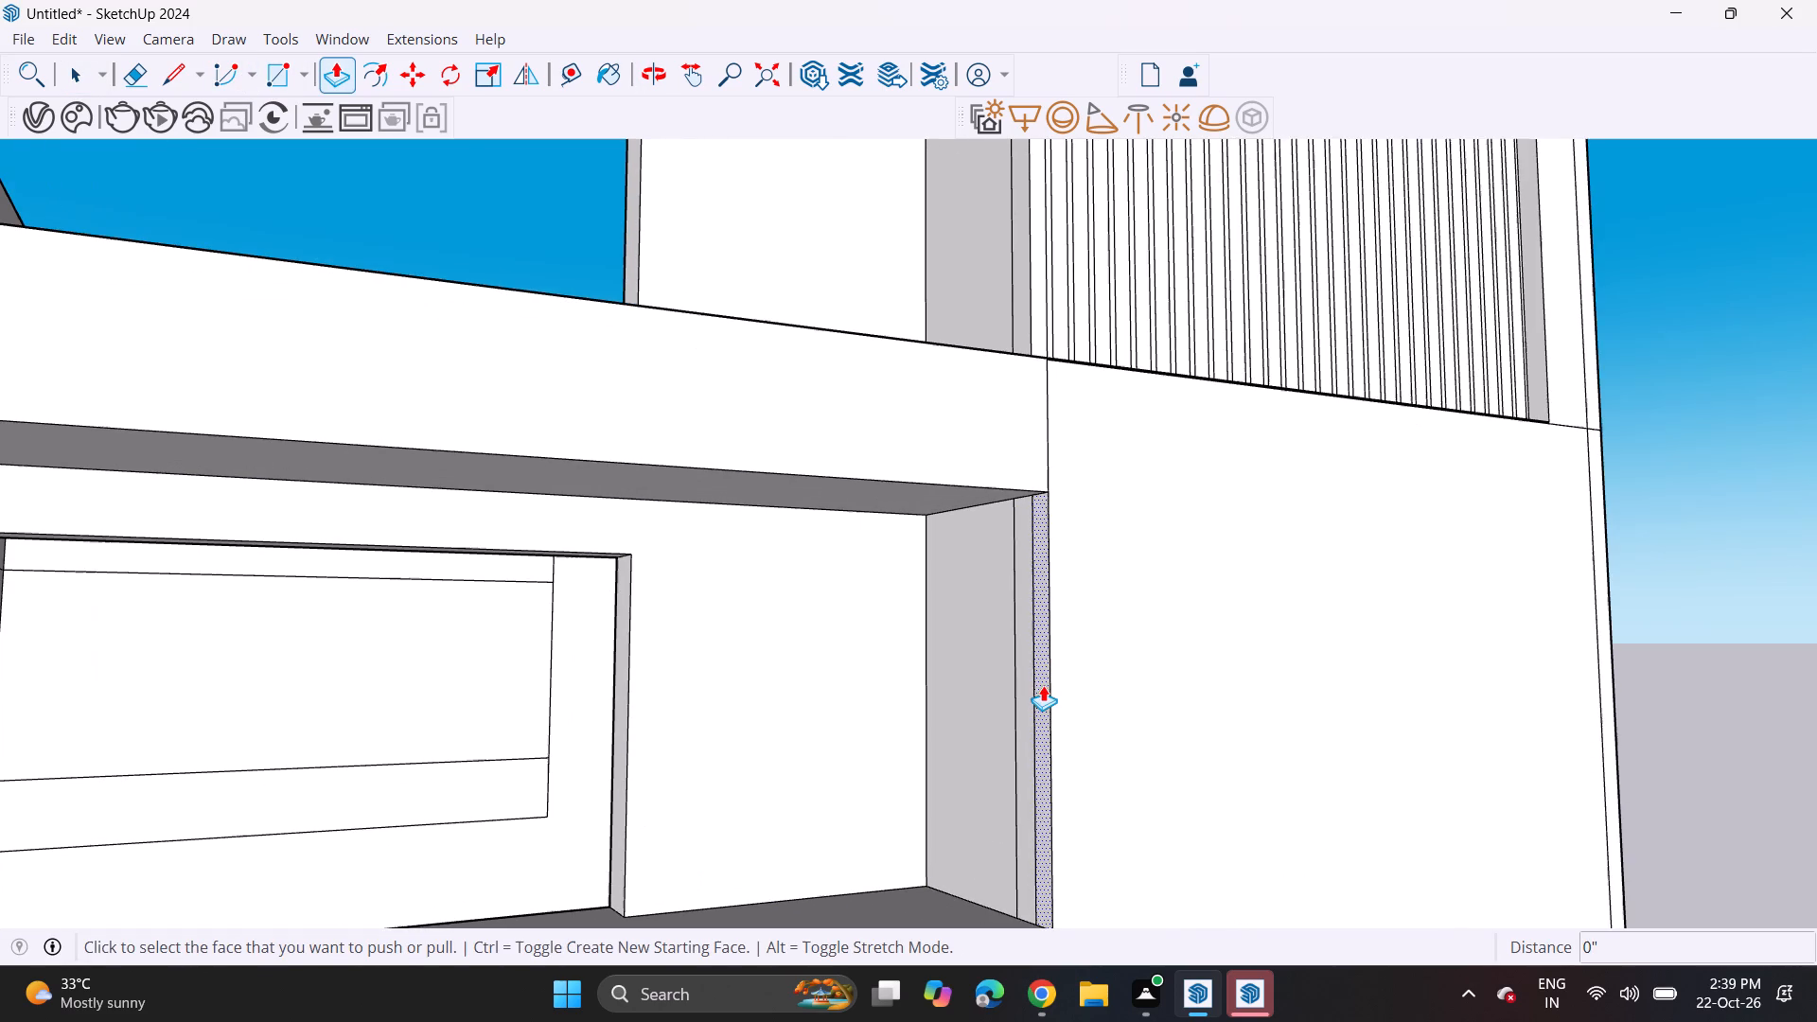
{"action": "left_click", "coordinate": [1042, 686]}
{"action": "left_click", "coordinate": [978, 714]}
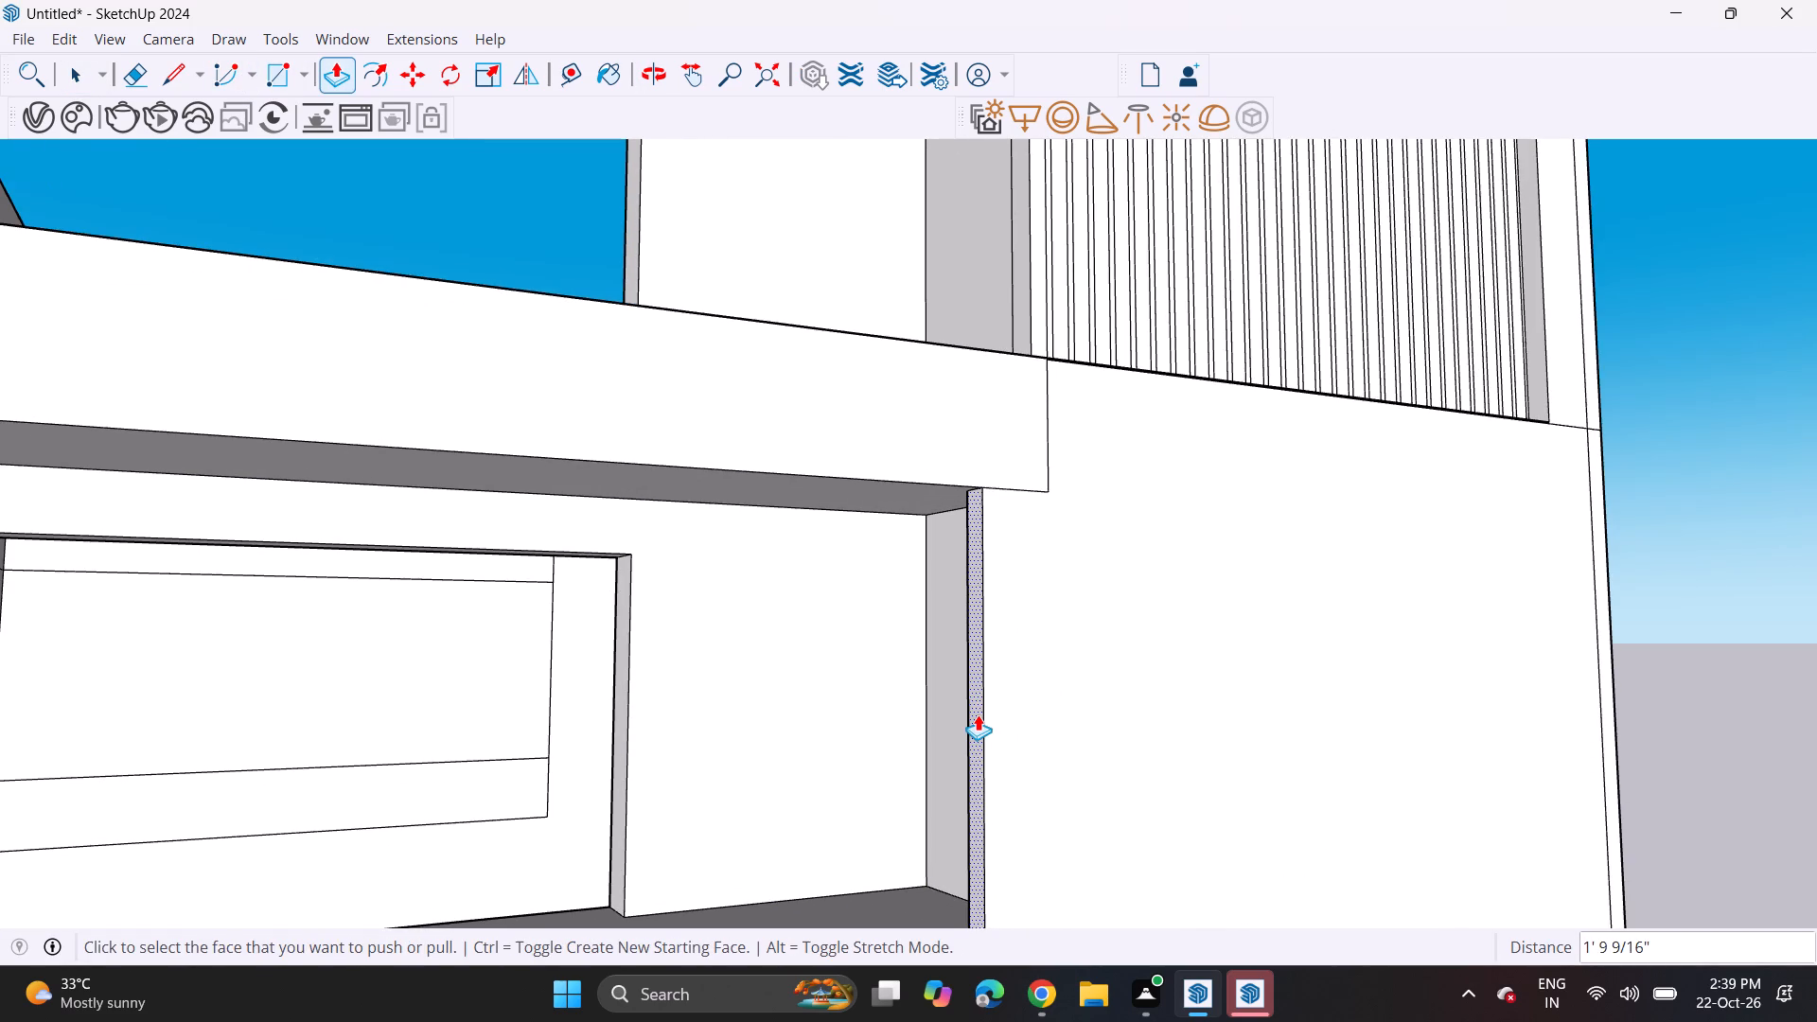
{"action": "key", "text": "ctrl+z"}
Pull the second-floor balcony's reveal strip inward about 1' 4 7/8" and repeat that distance on the narrow strip behind it.
{"action": "left_click", "coordinate": [1042, 703]}
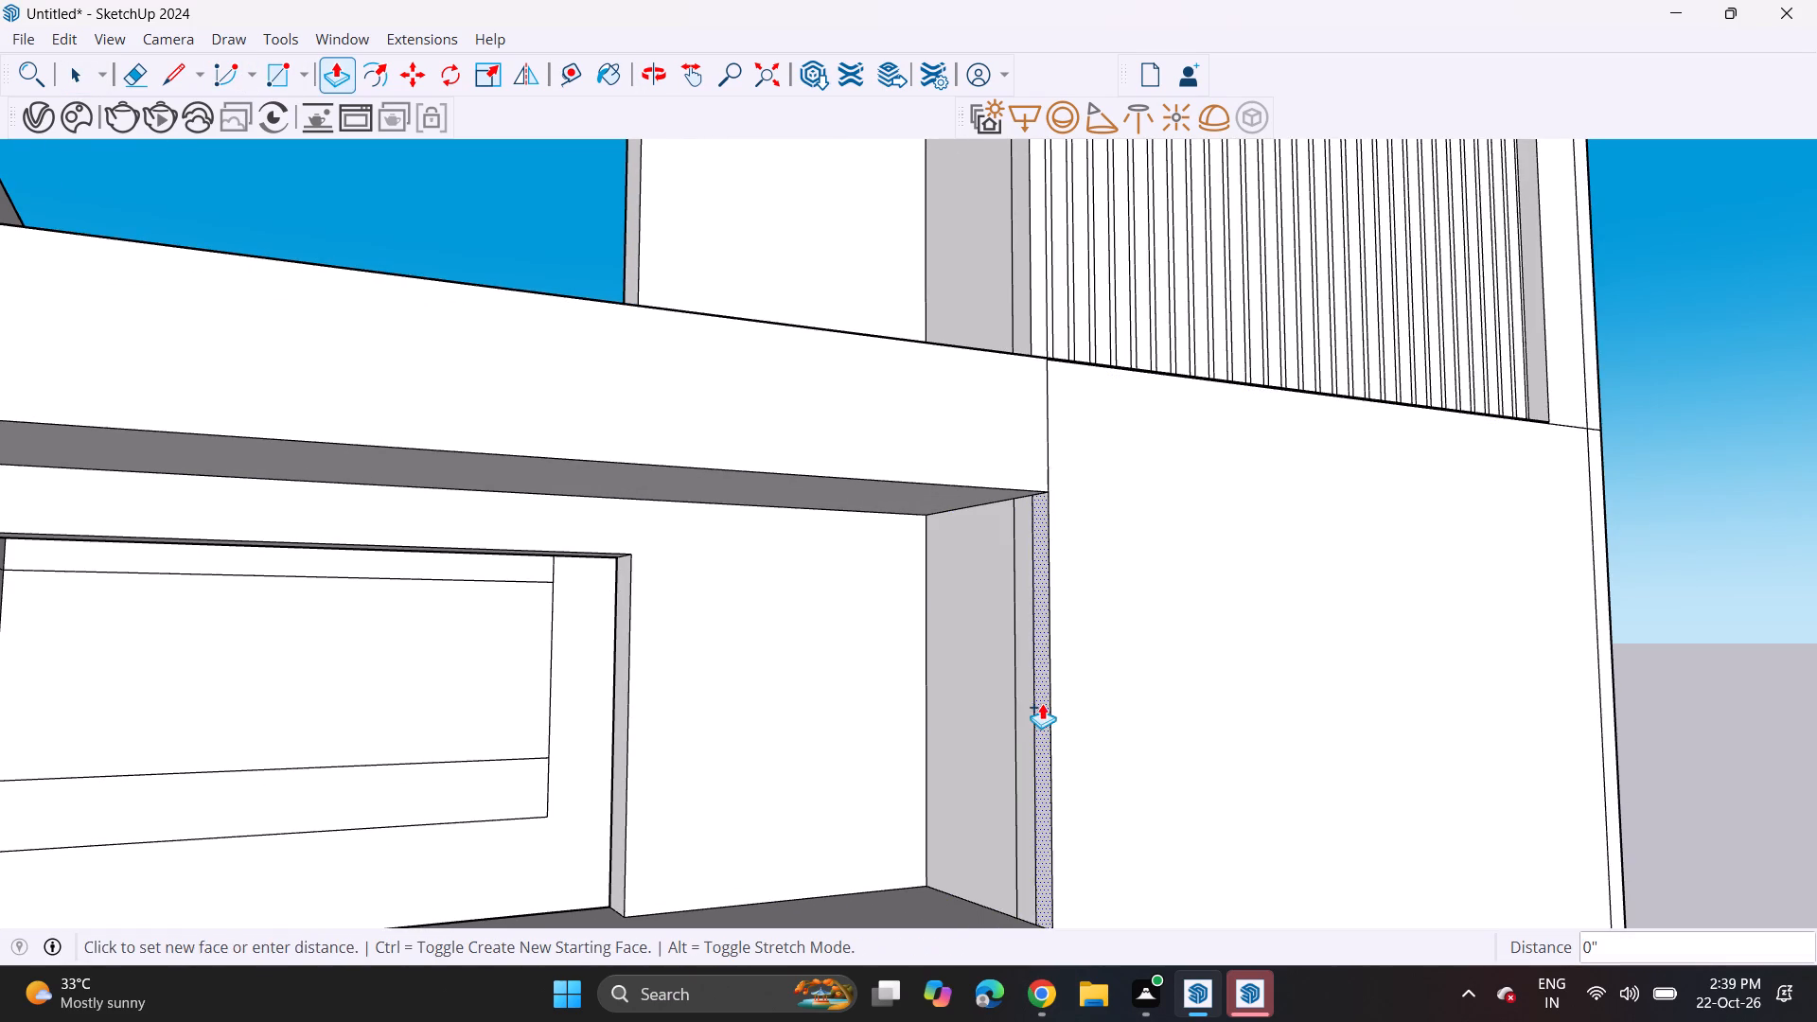
{"action": "left_click", "coordinate": [992, 719]}
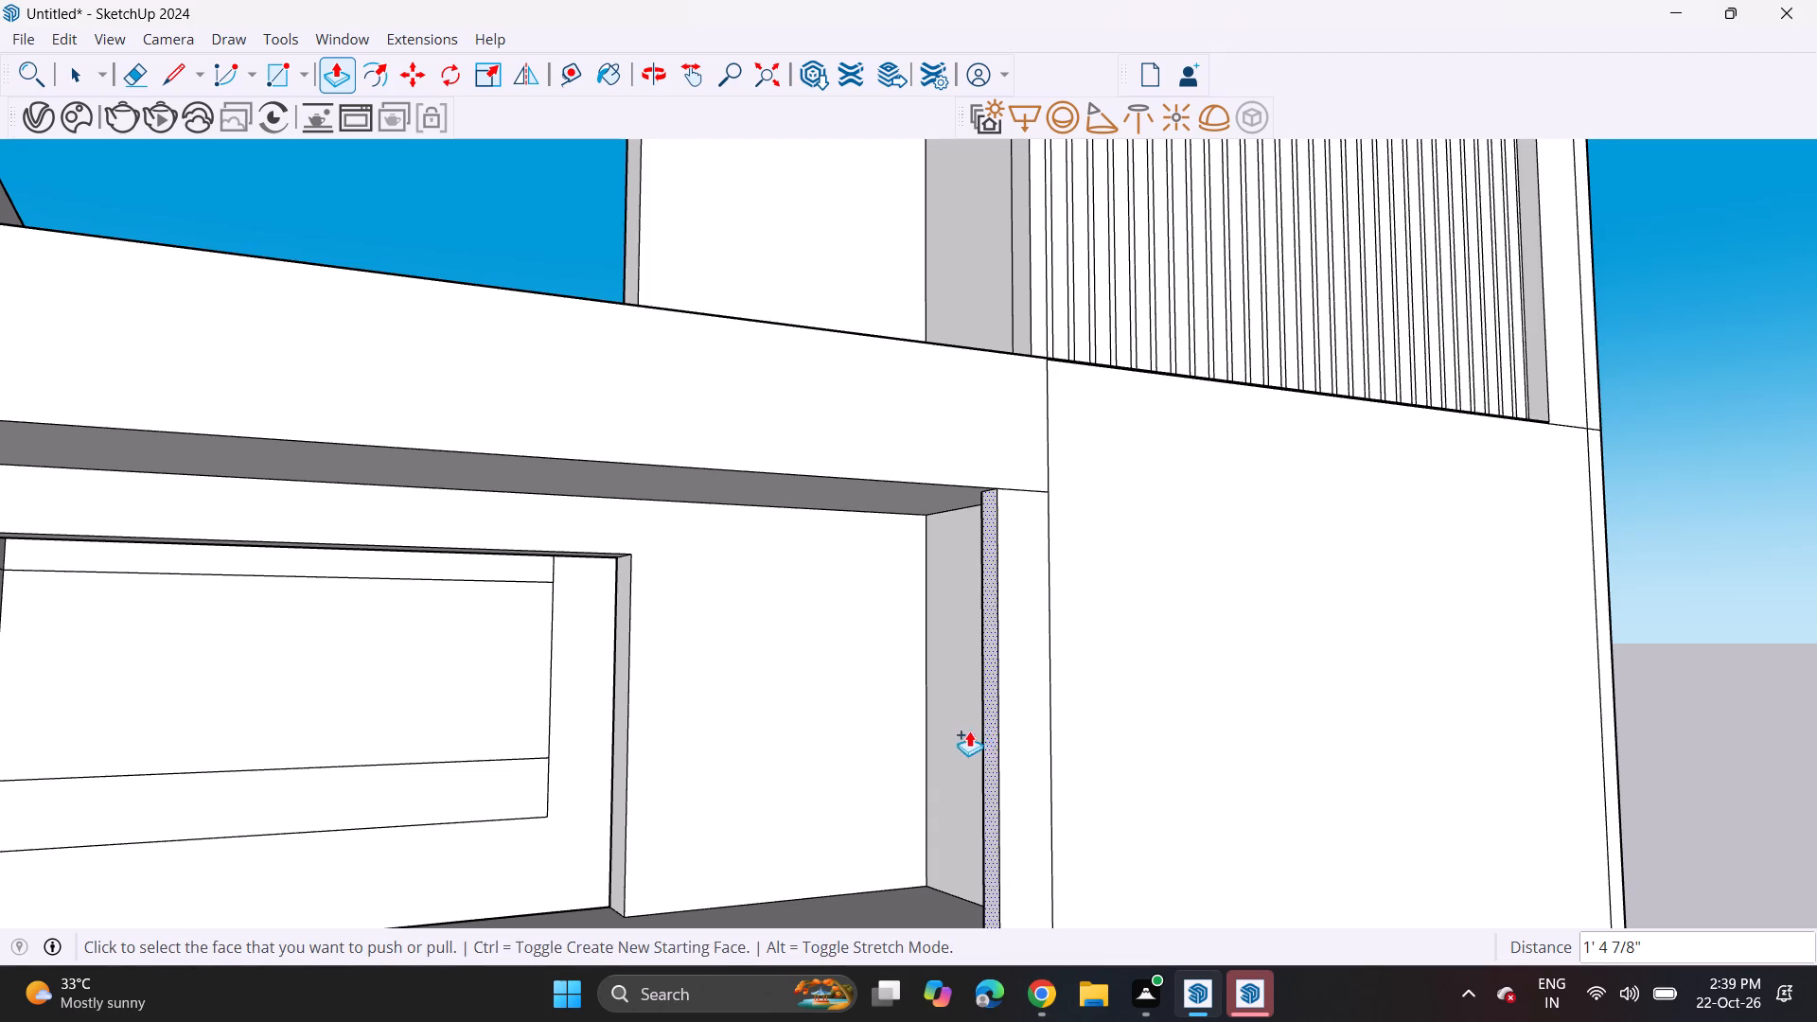
{"action": "middle_click_drag", "start_coordinate": [969, 731], "coordinate": [1155, 735]}
{"action": "middle_click_drag", "start_coordinate": [1070, 766], "coordinate": [1118, 801]}
{"action": "scroll", "coordinate": [1070, 766], "scroll_direction": "up", "scroll_amount": 5}
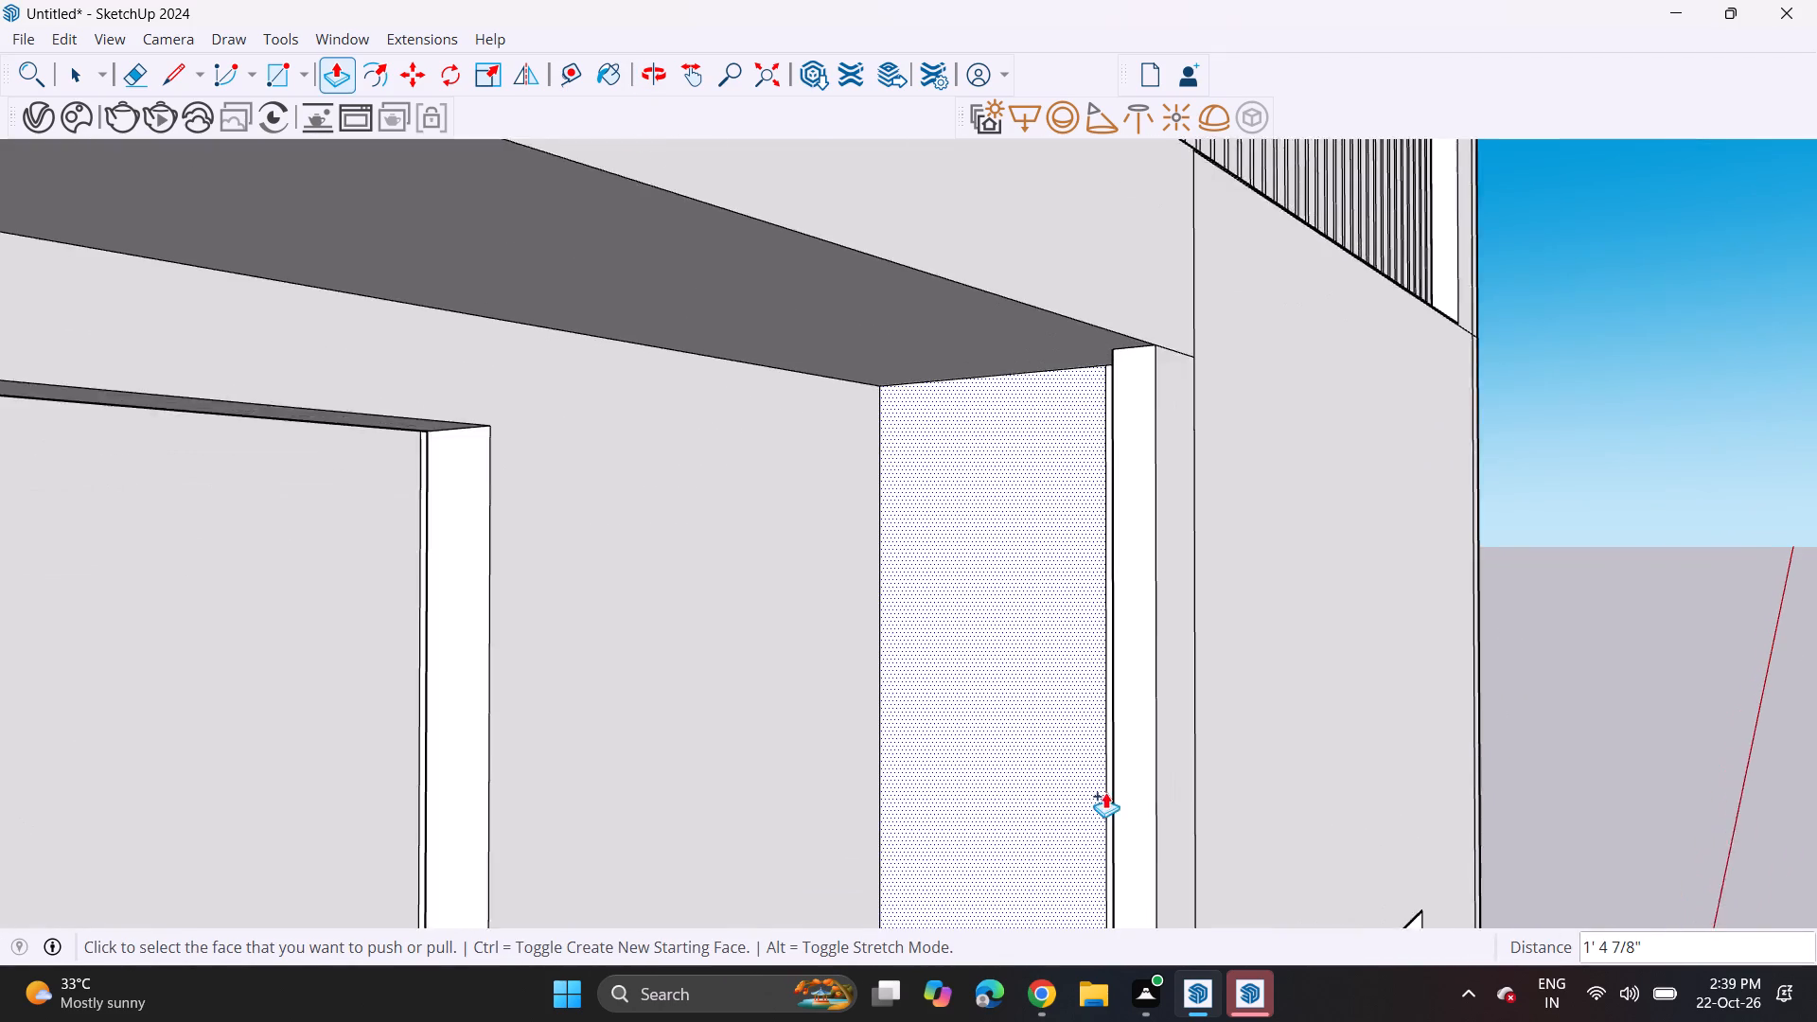
{"action": "scroll", "coordinate": [1105, 792], "scroll_direction": "up", "scroll_amount": 1}
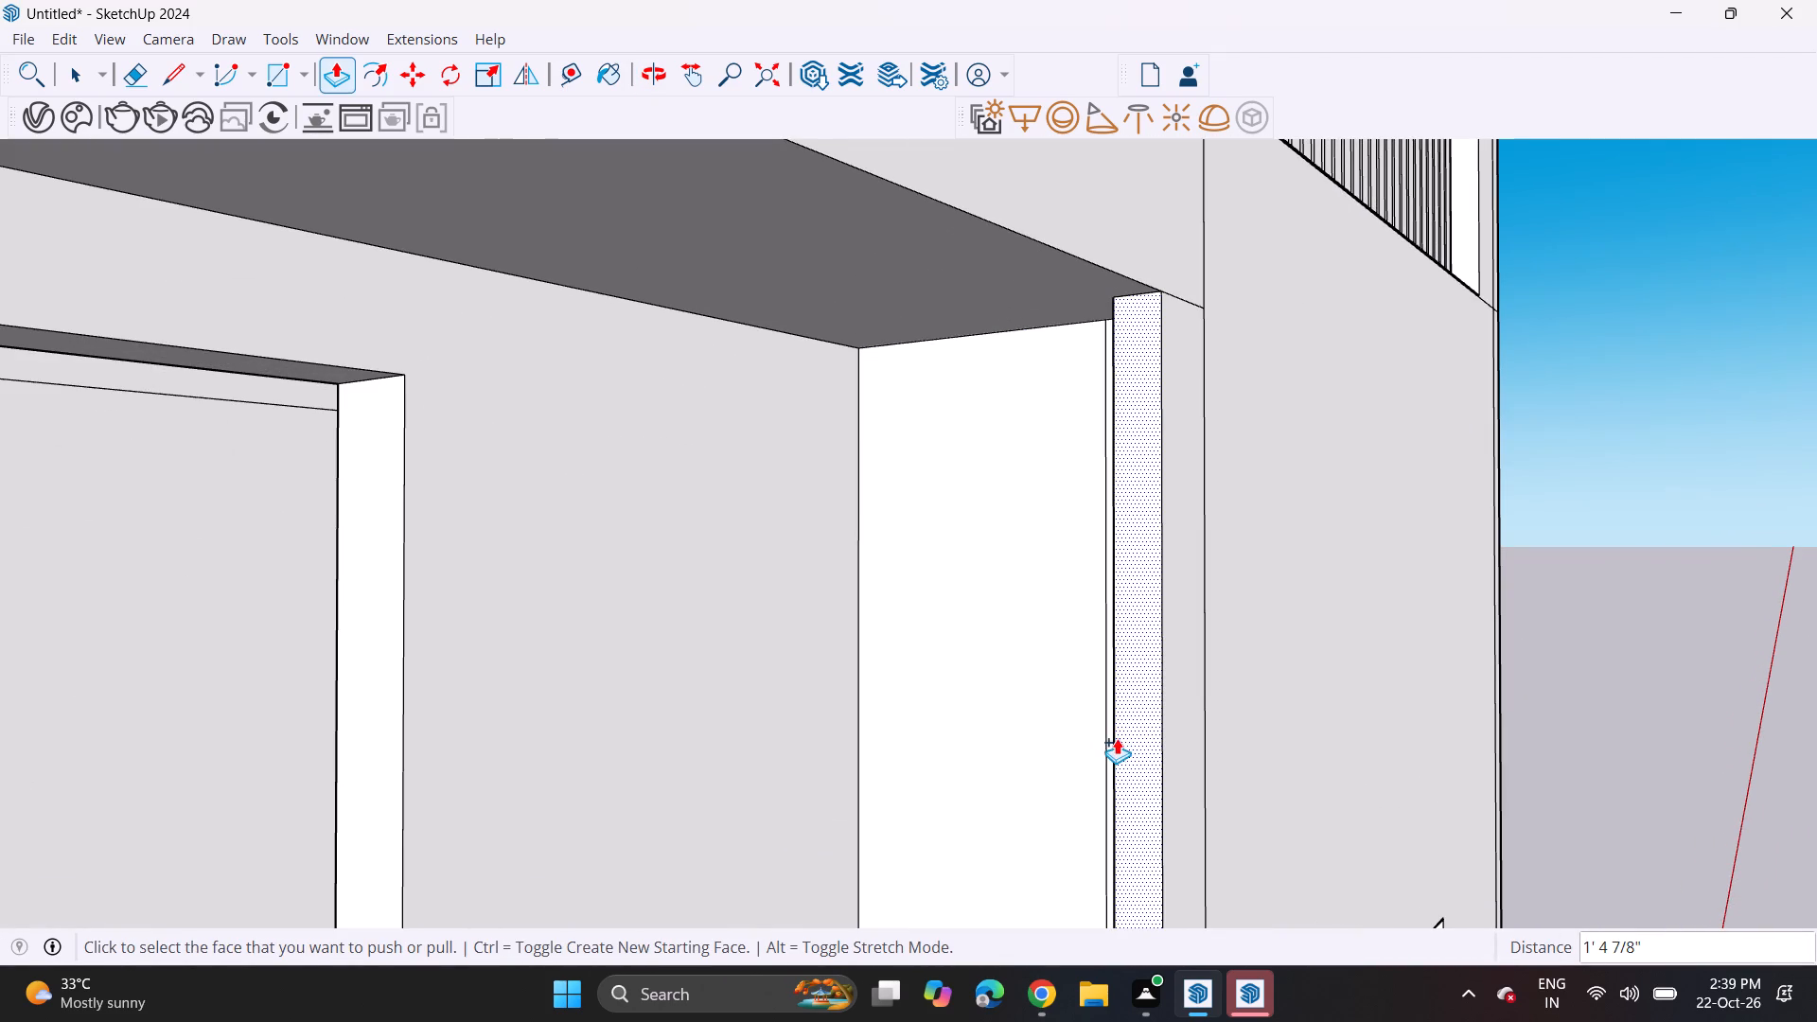
{"action": "double_click", "coordinate": [1107, 728]}
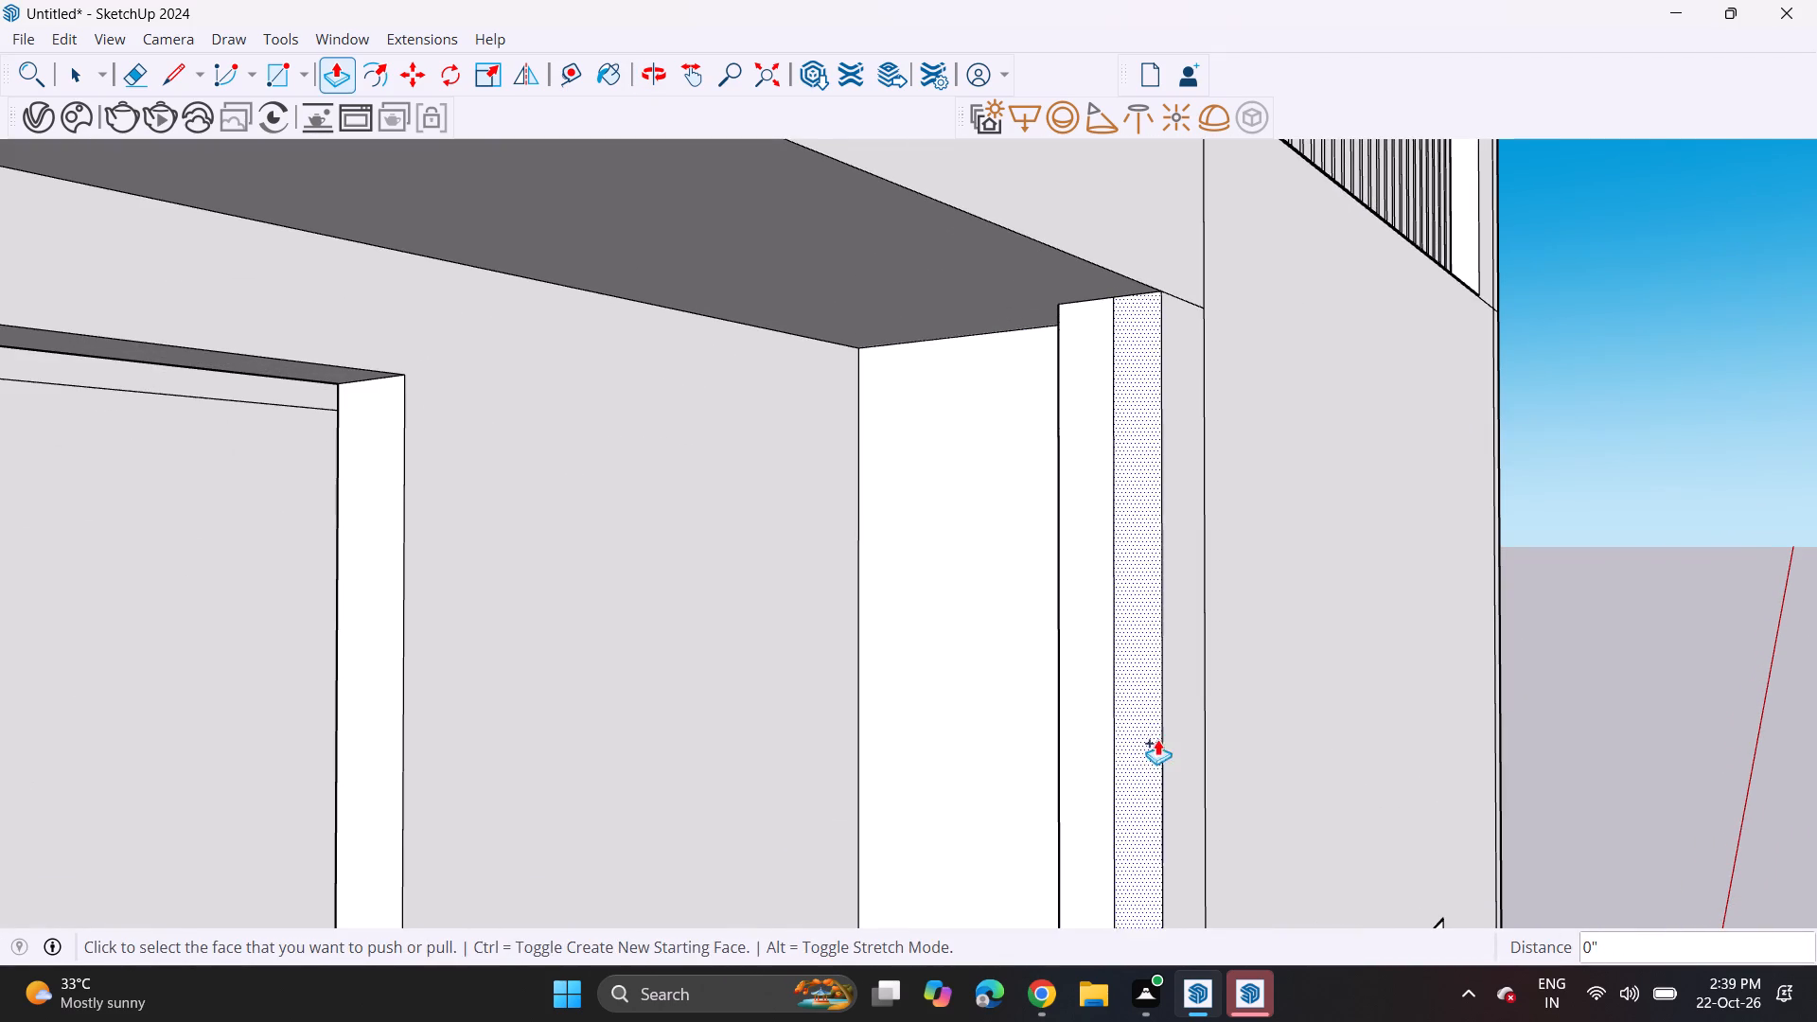
Examine the thickened balcony side fin and how it sits in the whole front elevation.
{"action": "middle_click_drag", "start_coordinate": [1157, 739], "coordinate": [823, 725]}
{"action": "scroll", "coordinate": [774, 713], "scroll_direction": "down", "scroll_amount": 14}
{"action": "middle_click_drag", "start_coordinate": [843, 747], "coordinate": [753, 742]}
{"action": "middle_click_drag", "start_coordinate": [722, 751], "coordinate": [1092, 834], "text": "shift"}
{"action": "middle_click_drag", "start_coordinate": [1064, 799], "coordinate": [961, 737]}
{"action": "scroll", "coordinate": [949, 735], "scroll_direction": "up", "scroll_amount": 1}
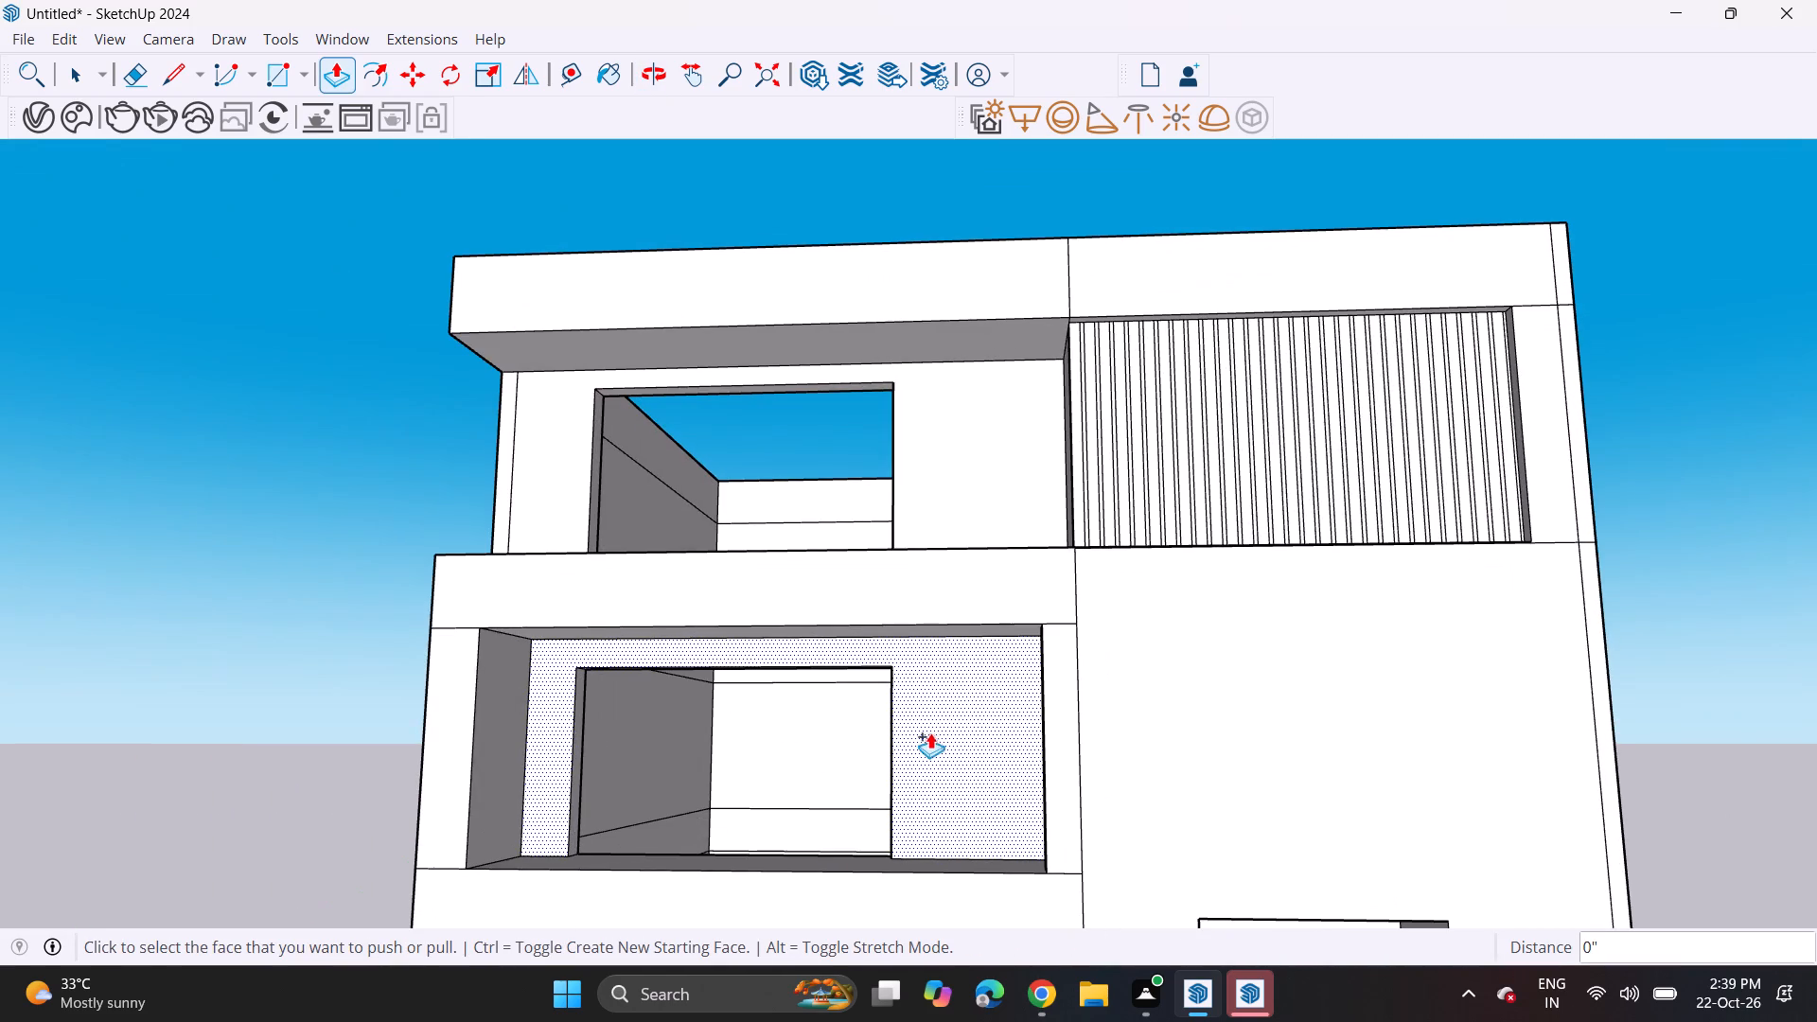
{"action": "scroll", "coordinate": [918, 734], "scroll_direction": "down", "scroll_amount": 5}
{"action": "middle_click_drag", "start_coordinate": [970, 713], "coordinate": [829, 658], "text": "shift"}
{"action": "middle_click_drag", "start_coordinate": [827, 656], "coordinate": [886, 714]}
{"action": "scroll", "coordinate": [889, 720], "scroll_direction": "down", "scroll_amount": 1}
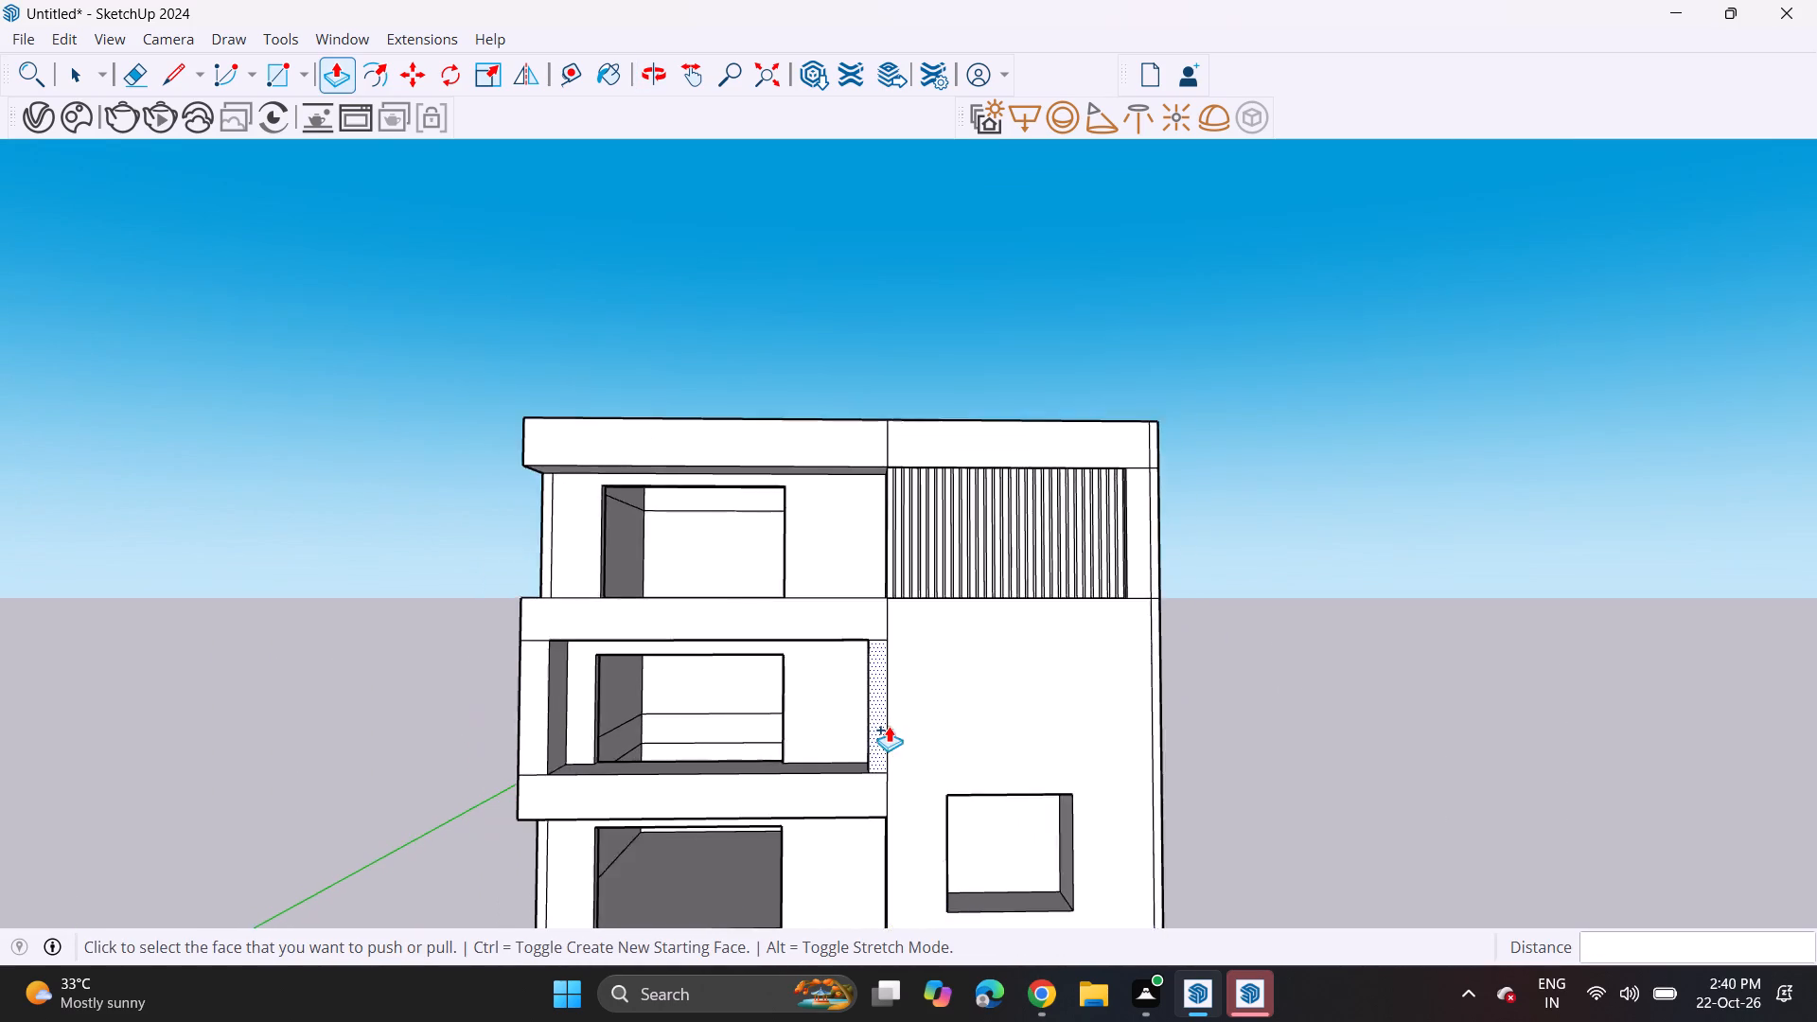
{"action": "scroll", "coordinate": [889, 726], "scroll_direction": "down", "scroll_amount": 5}
{"action": "middle_click_drag", "start_coordinate": [899, 799], "coordinate": [856, 678]}
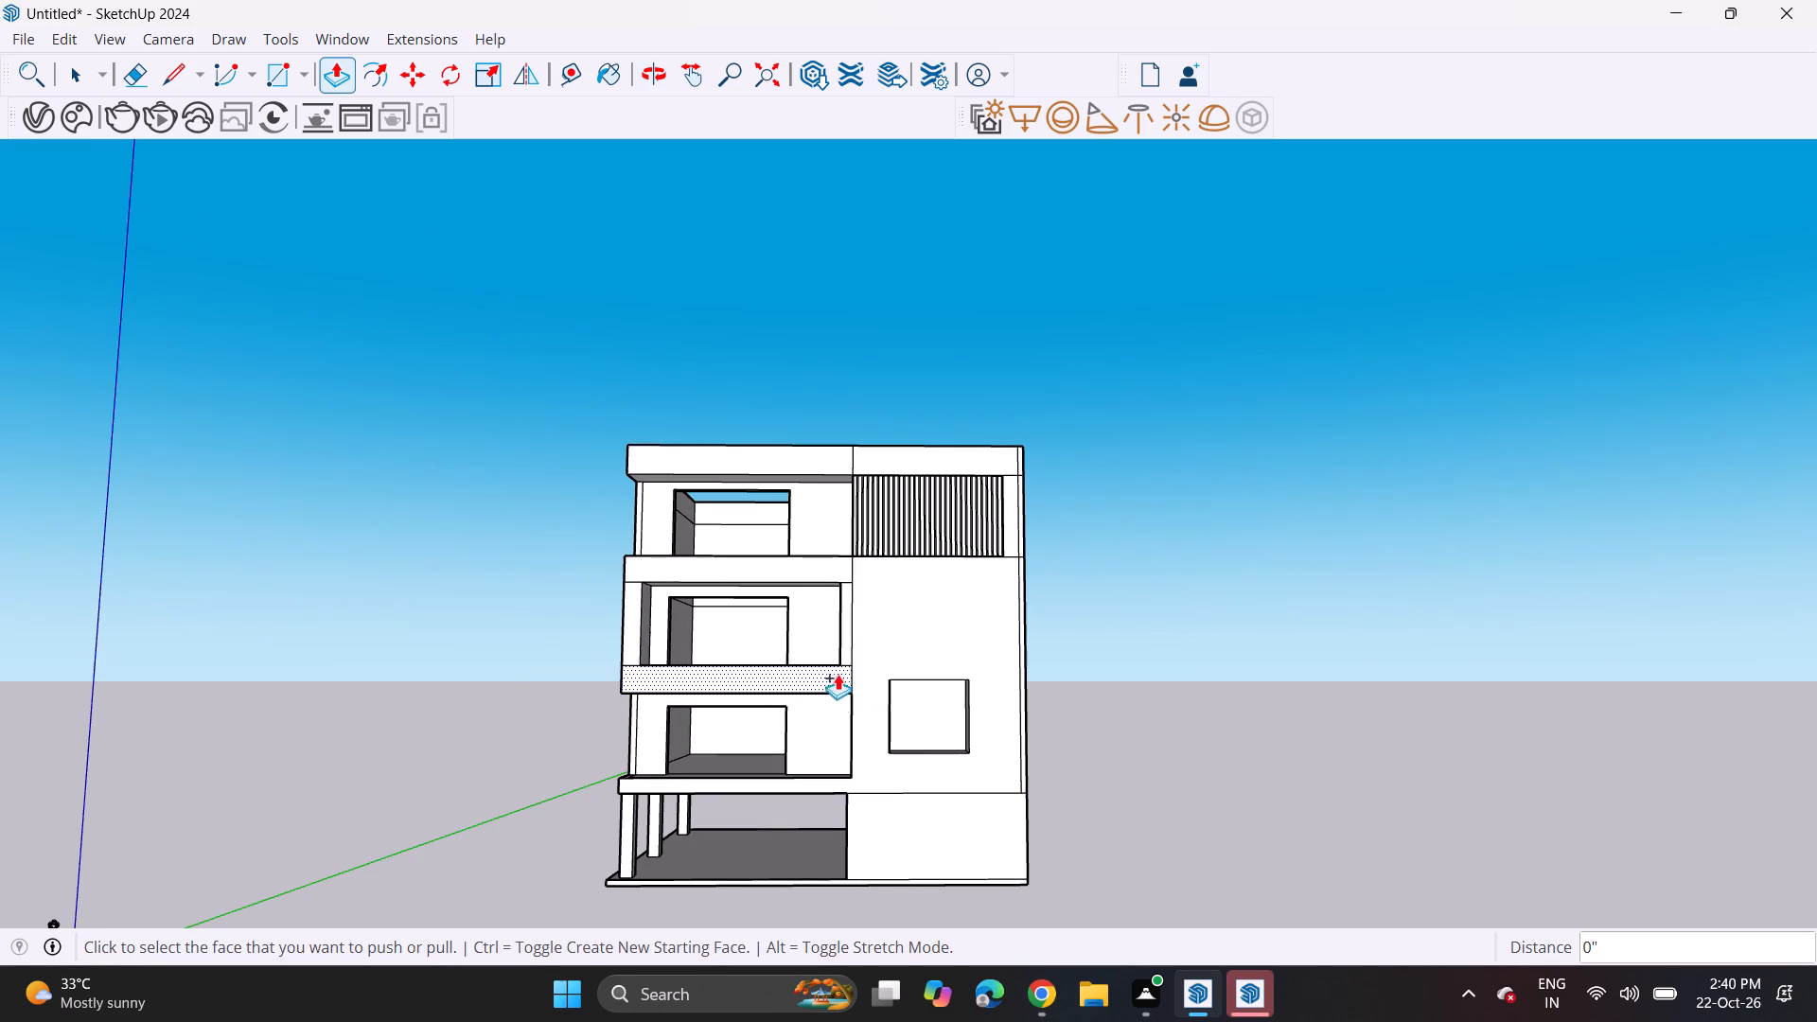
Draw a horizontal line about 20' 10 9/16" long across the wall, continuing the upper balcony band's lower edge to the outer corner.
{"action": "left_click", "coordinate": [172, 78]}
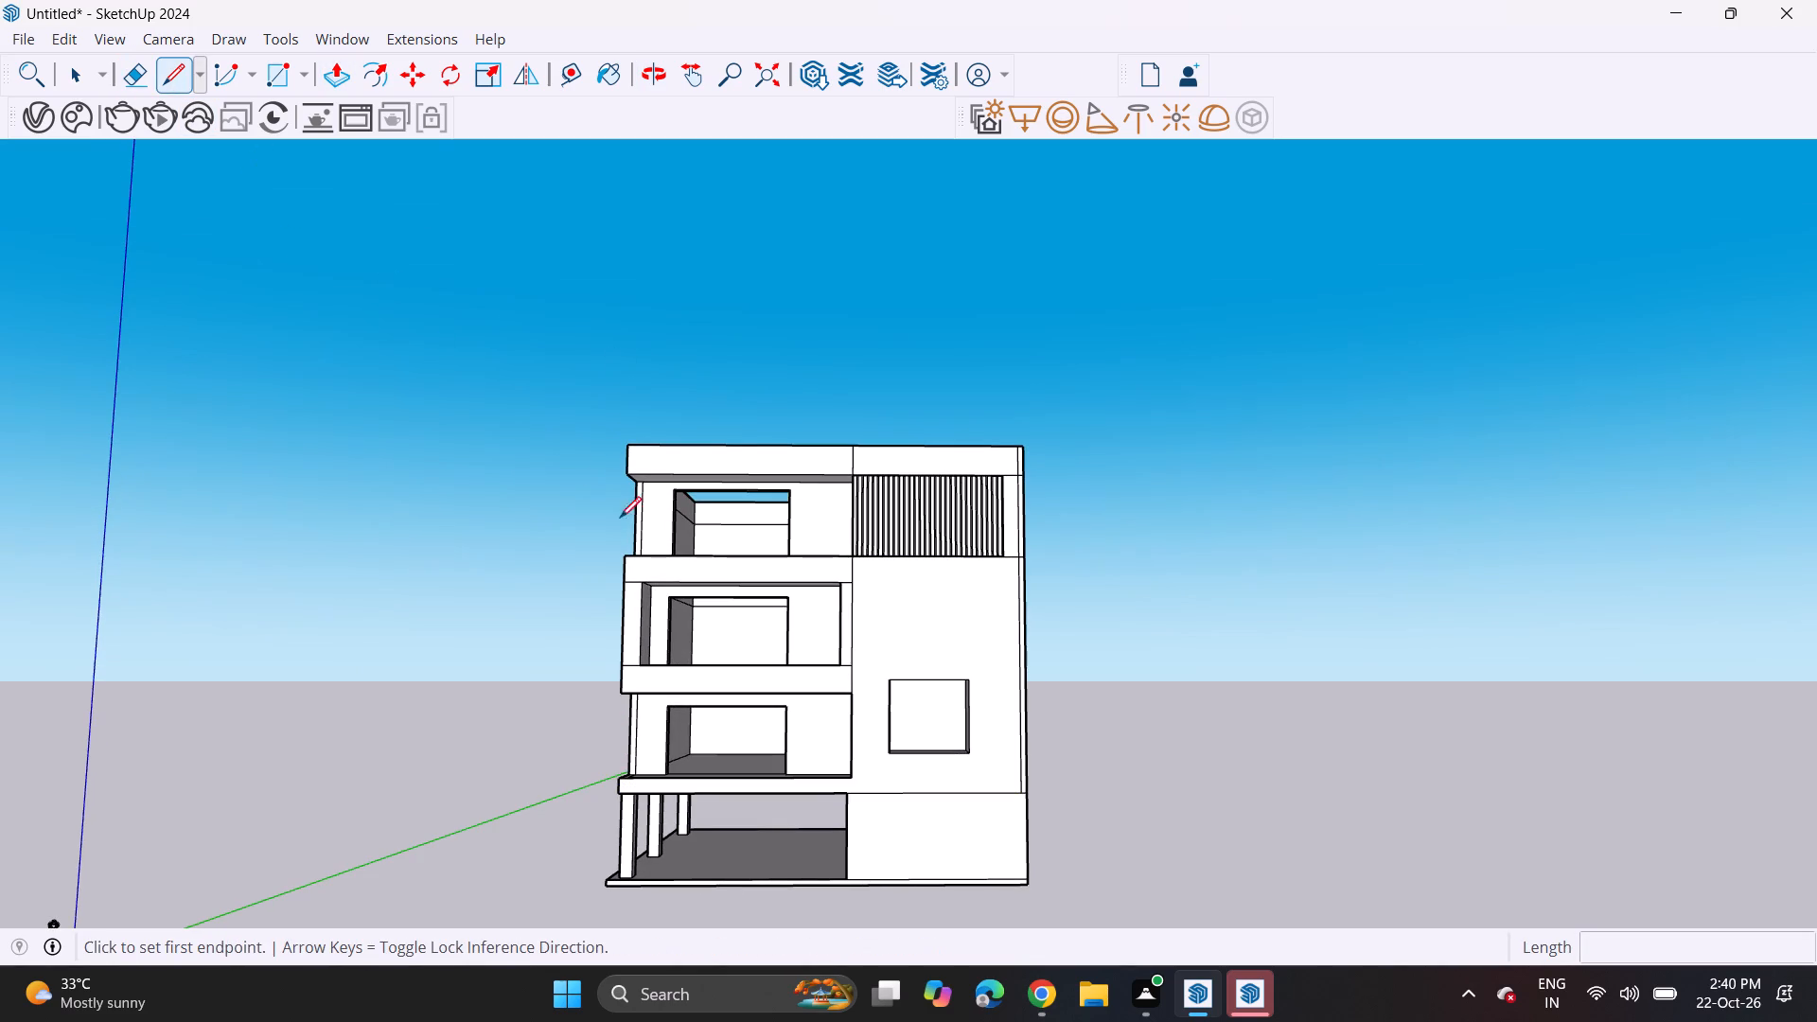
{"action": "scroll", "coordinate": [845, 733], "scroll_direction": "up", "scroll_amount": 6}
{"action": "scroll", "coordinate": [861, 365], "scroll_direction": "up", "scroll_amount": 5}
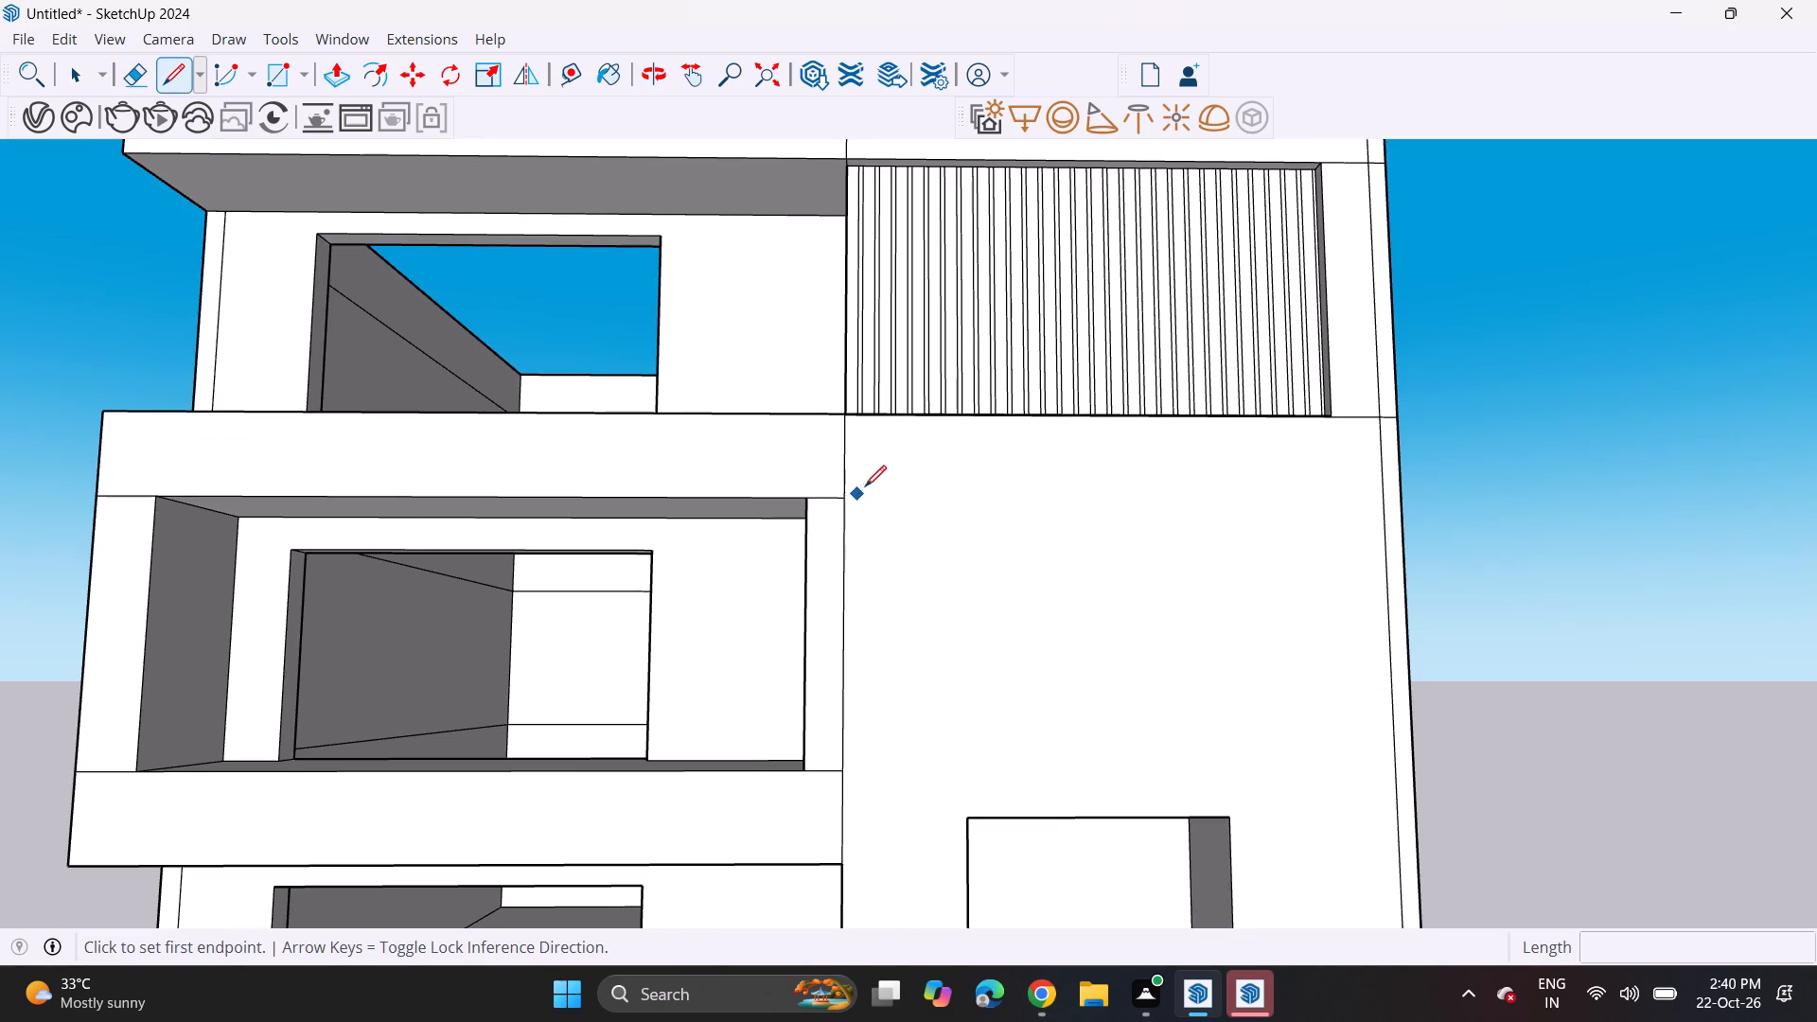
{"action": "left_click", "coordinate": [841, 507]}
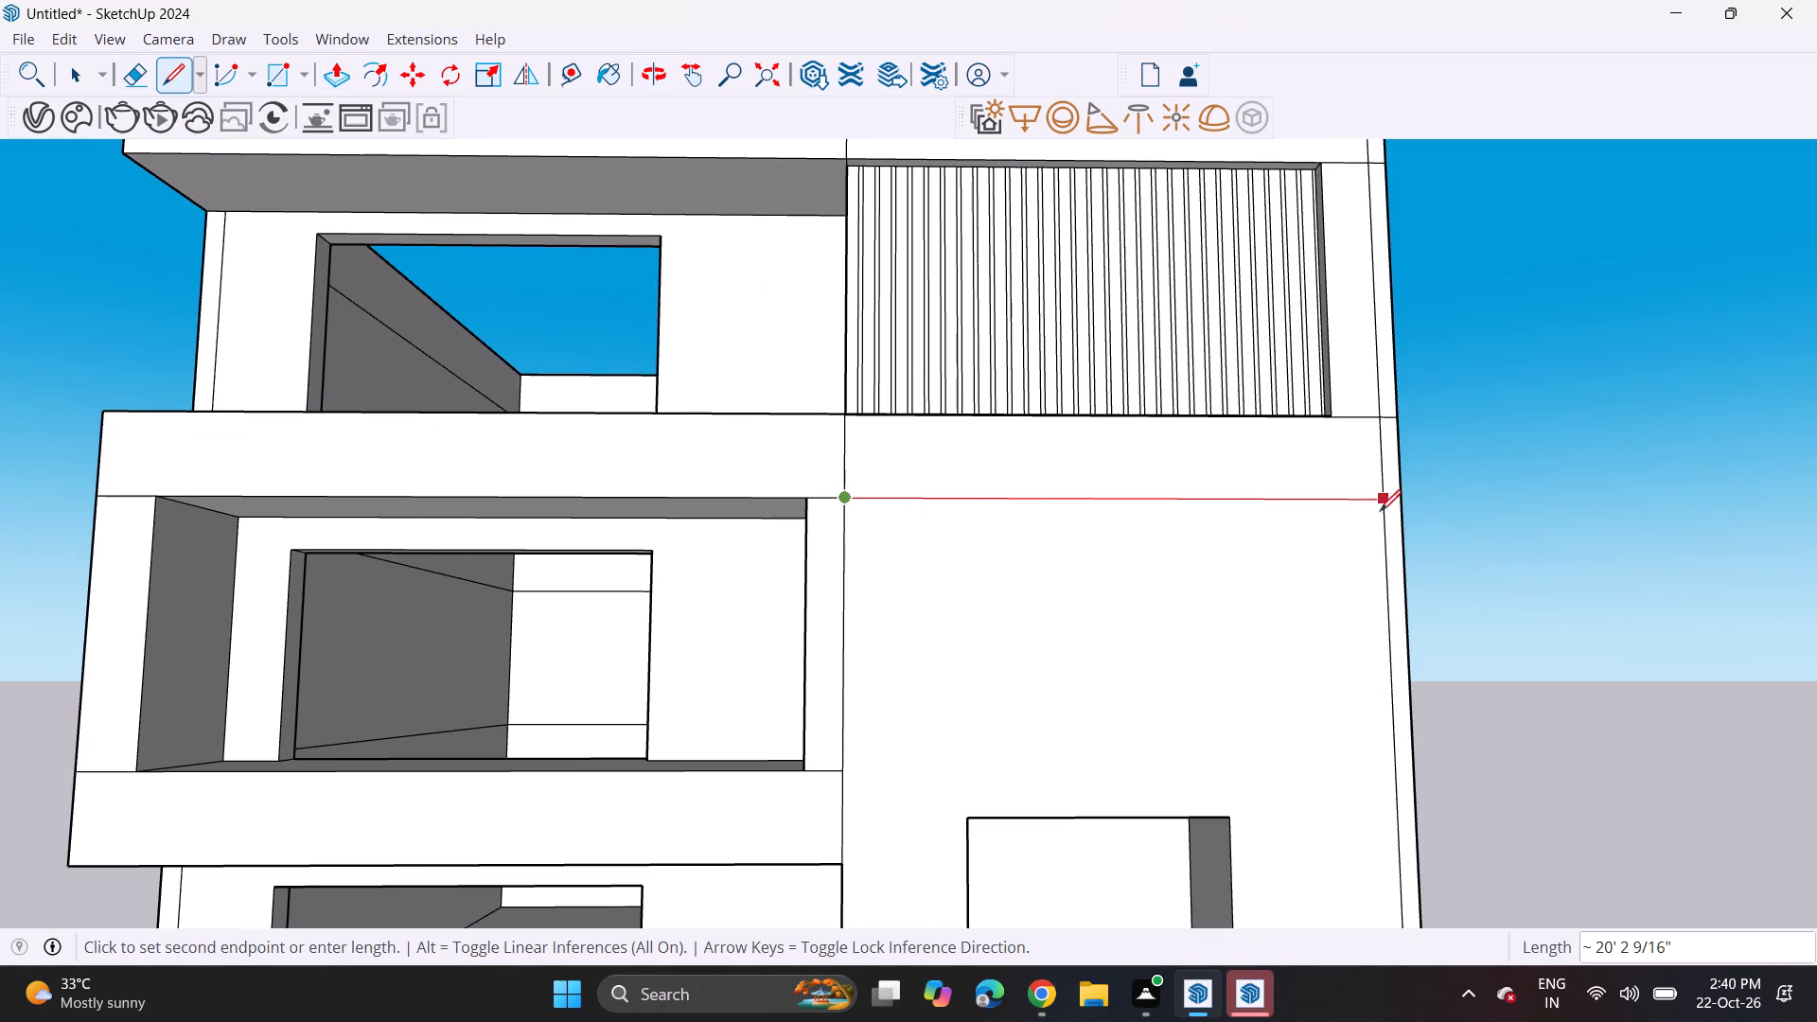
{"action": "left_click", "coordinate": [1406, 510]}
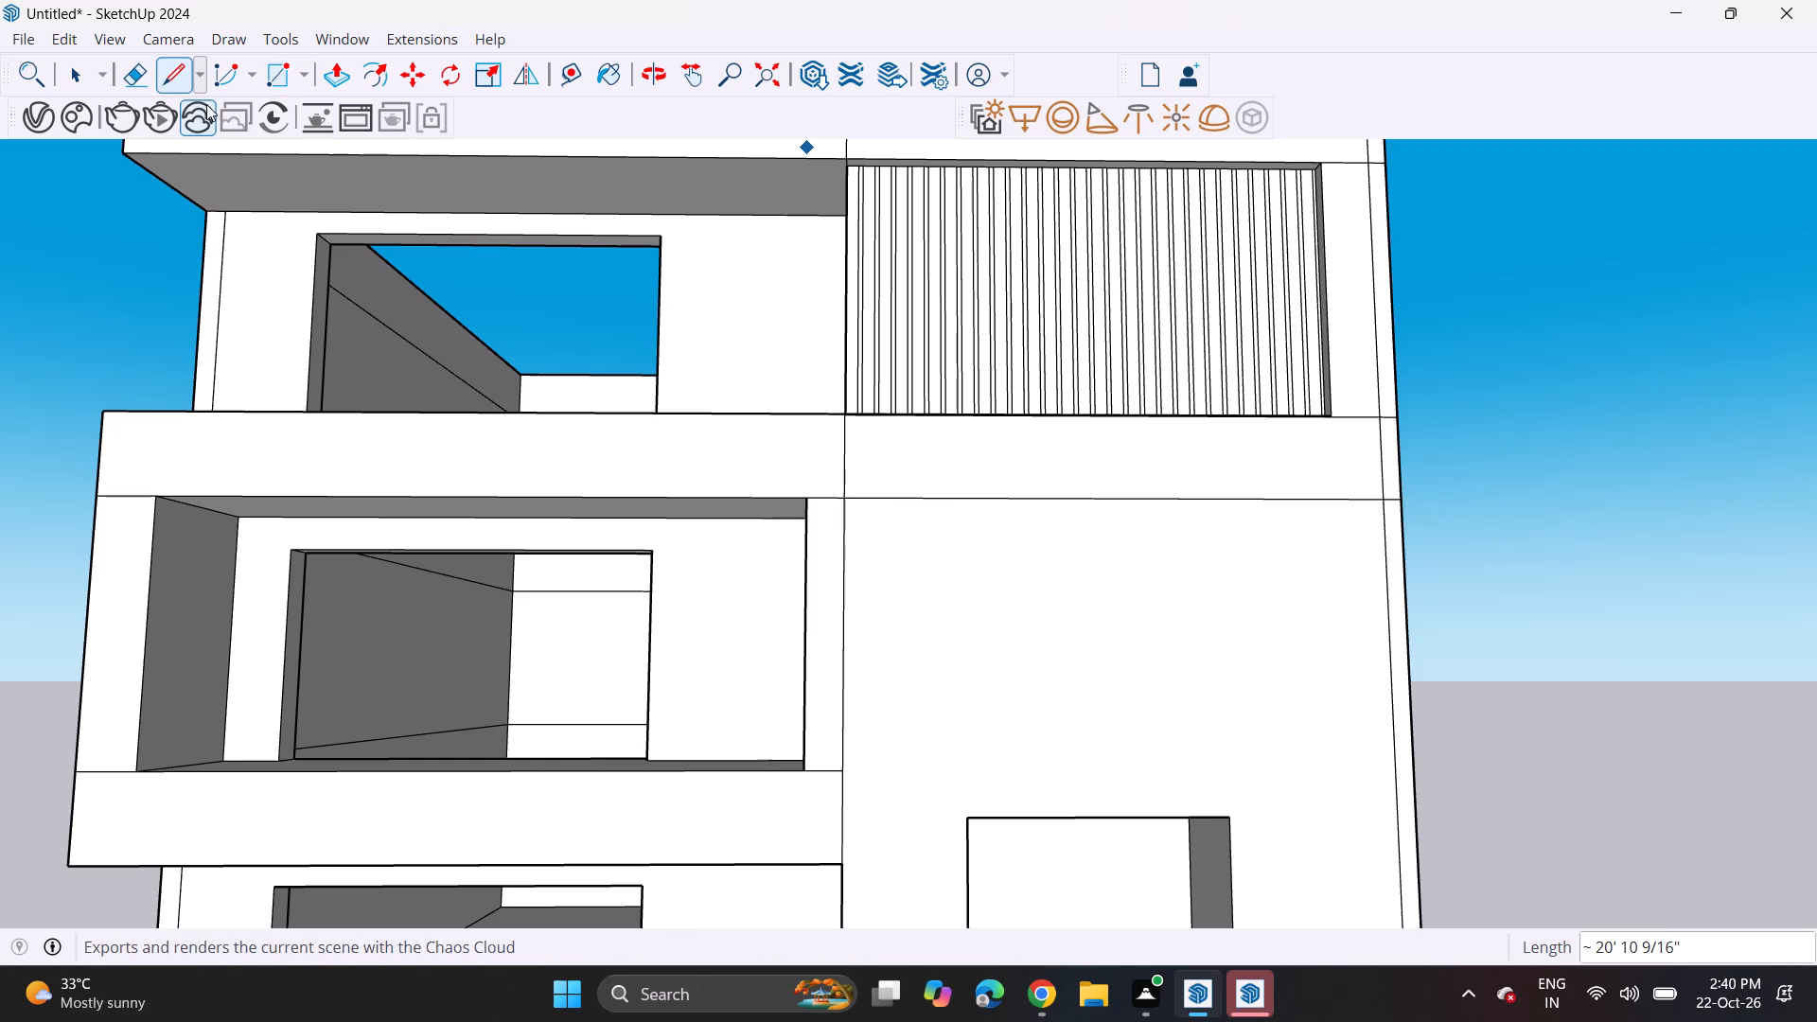
Erase the vertical line segments near the wall's outer corner, beside the slatted panel, across the band and down the wall below.
{"action": "left_click", "coordinate": [124, 86]}
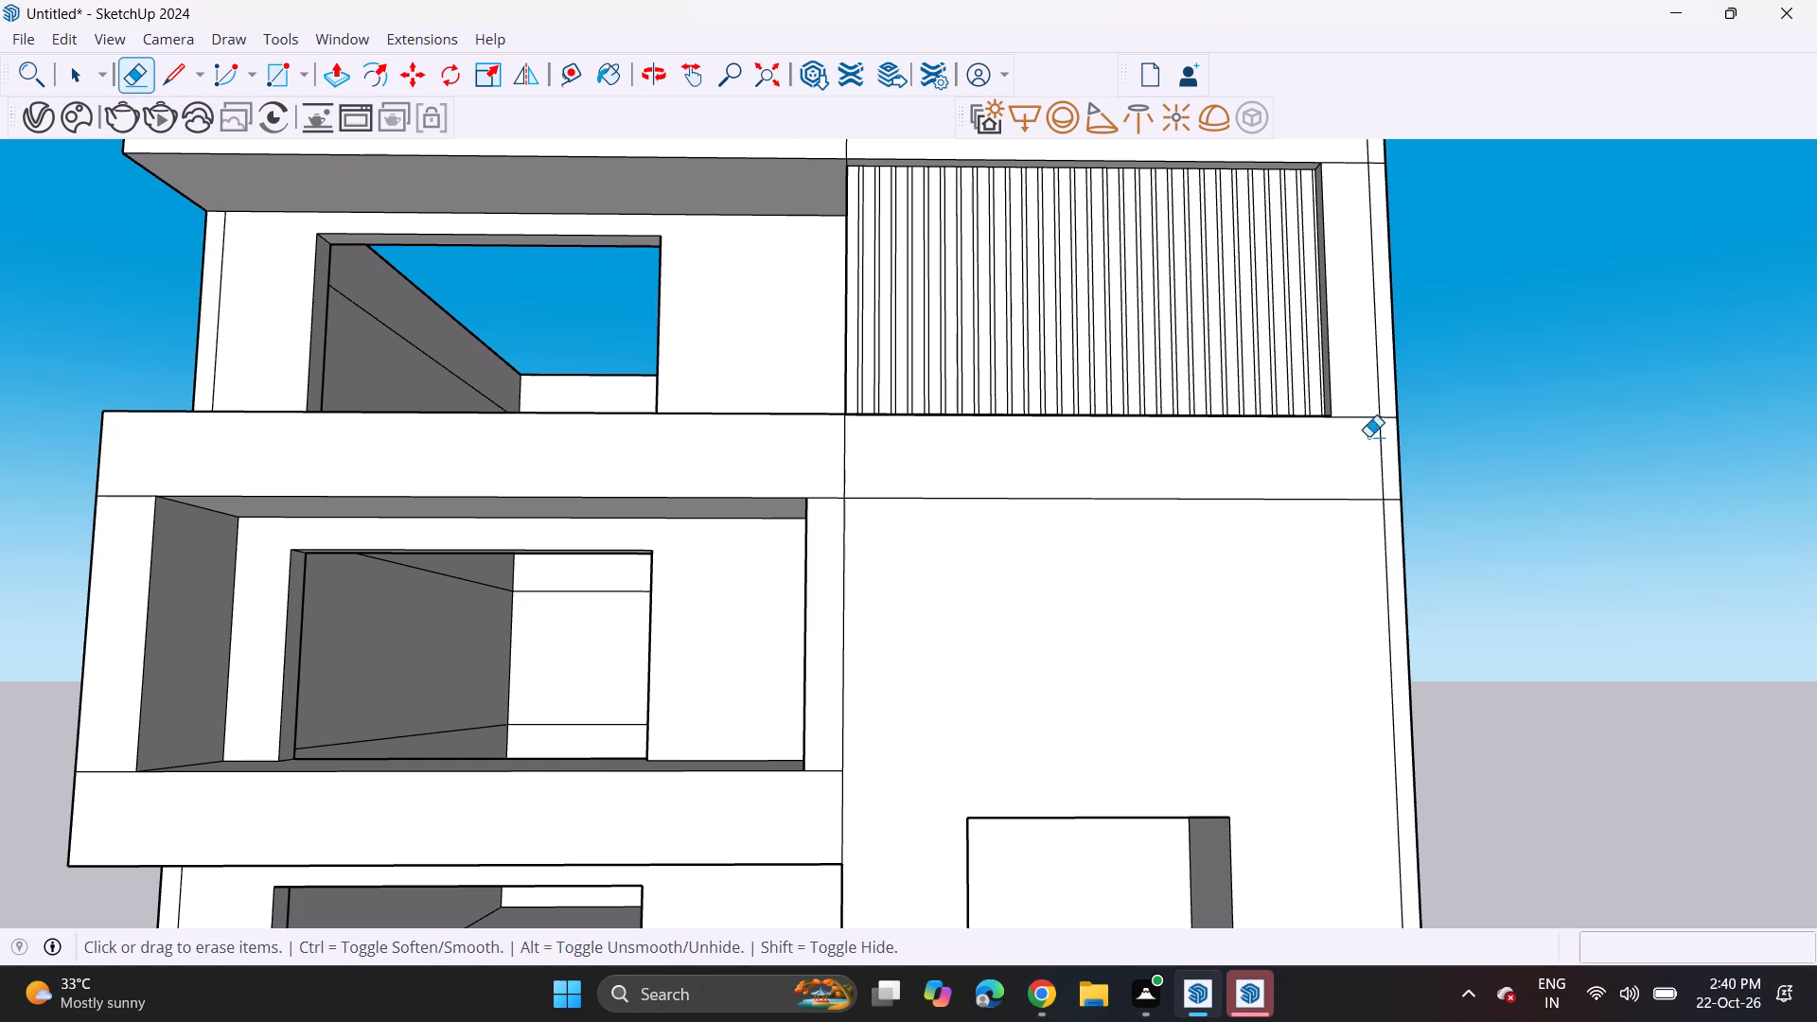
{"action": "scroll", "coordinate": [1420, 455], "scroll_direction": "up", "scroll_amount": 5}
{"action": "left_click", "coordinate": [1335, 375]}
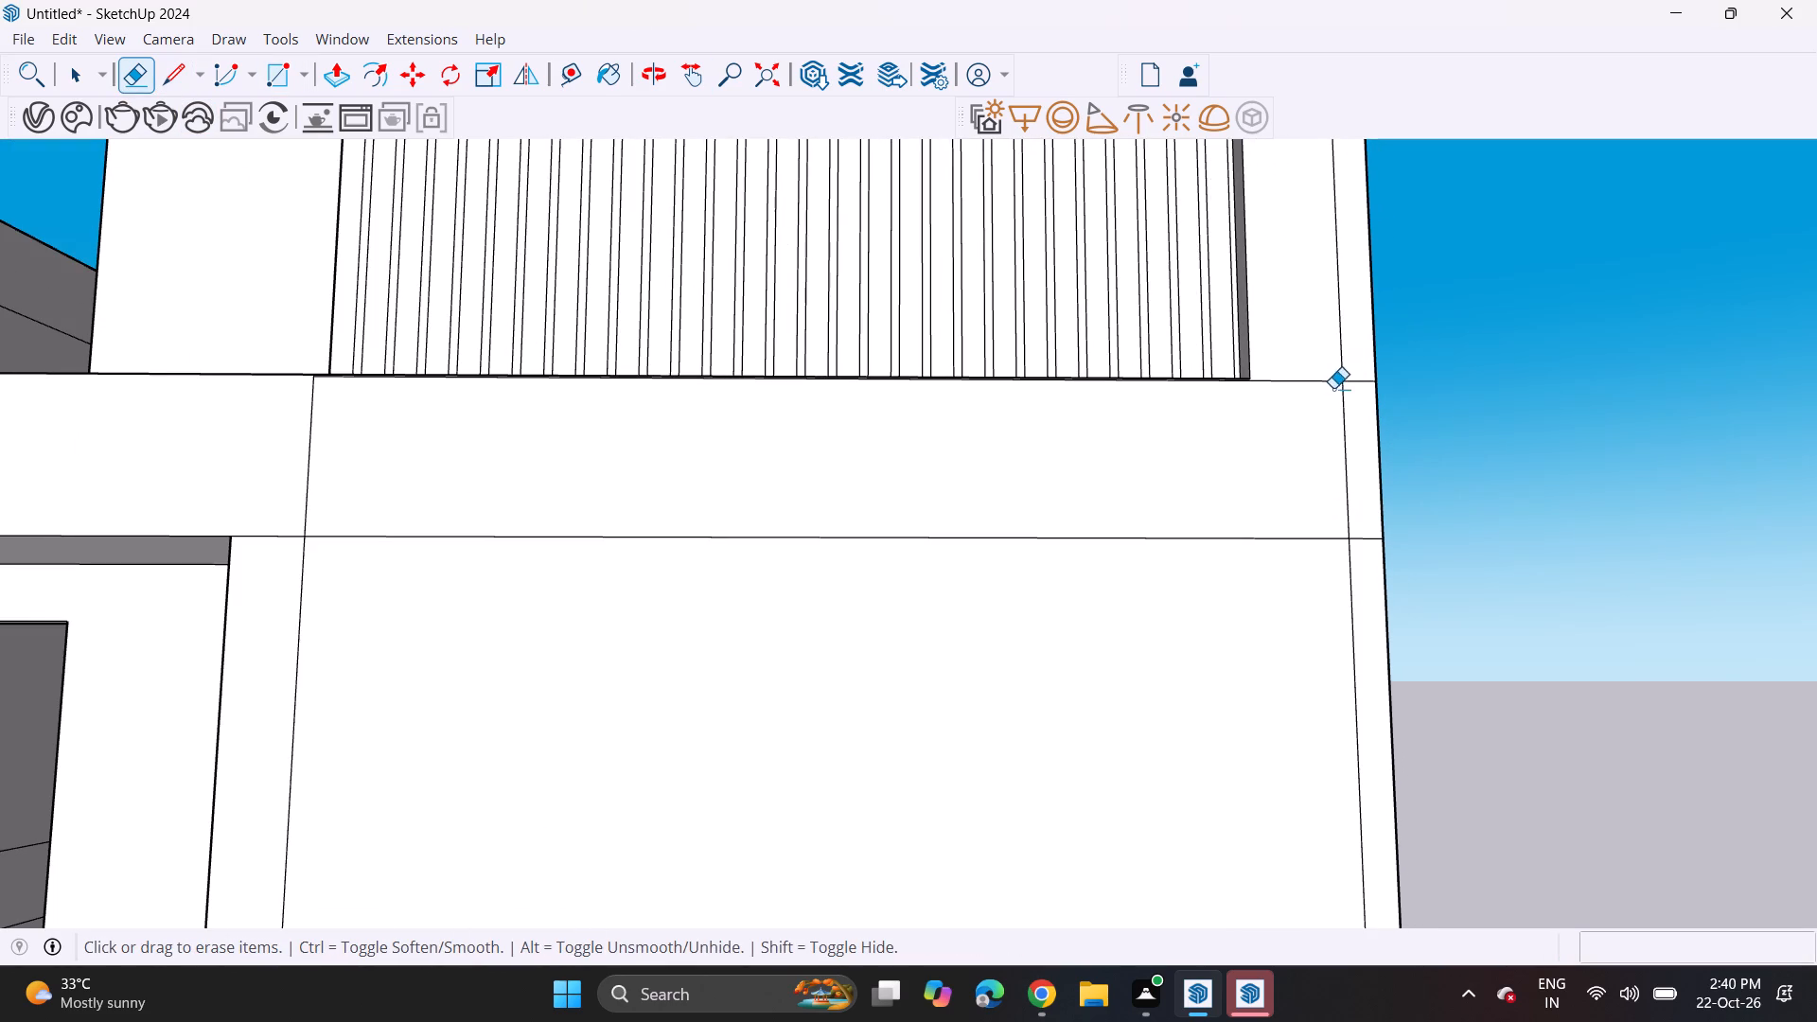
{"action": "left_click_drag", "start_coordinate": [1345, 367], "coordinate": [1342, 385]}
{"action": "scroll", "coordinate": [1257, 468], "scroll_direction": "down", "scroll_amount": 13}
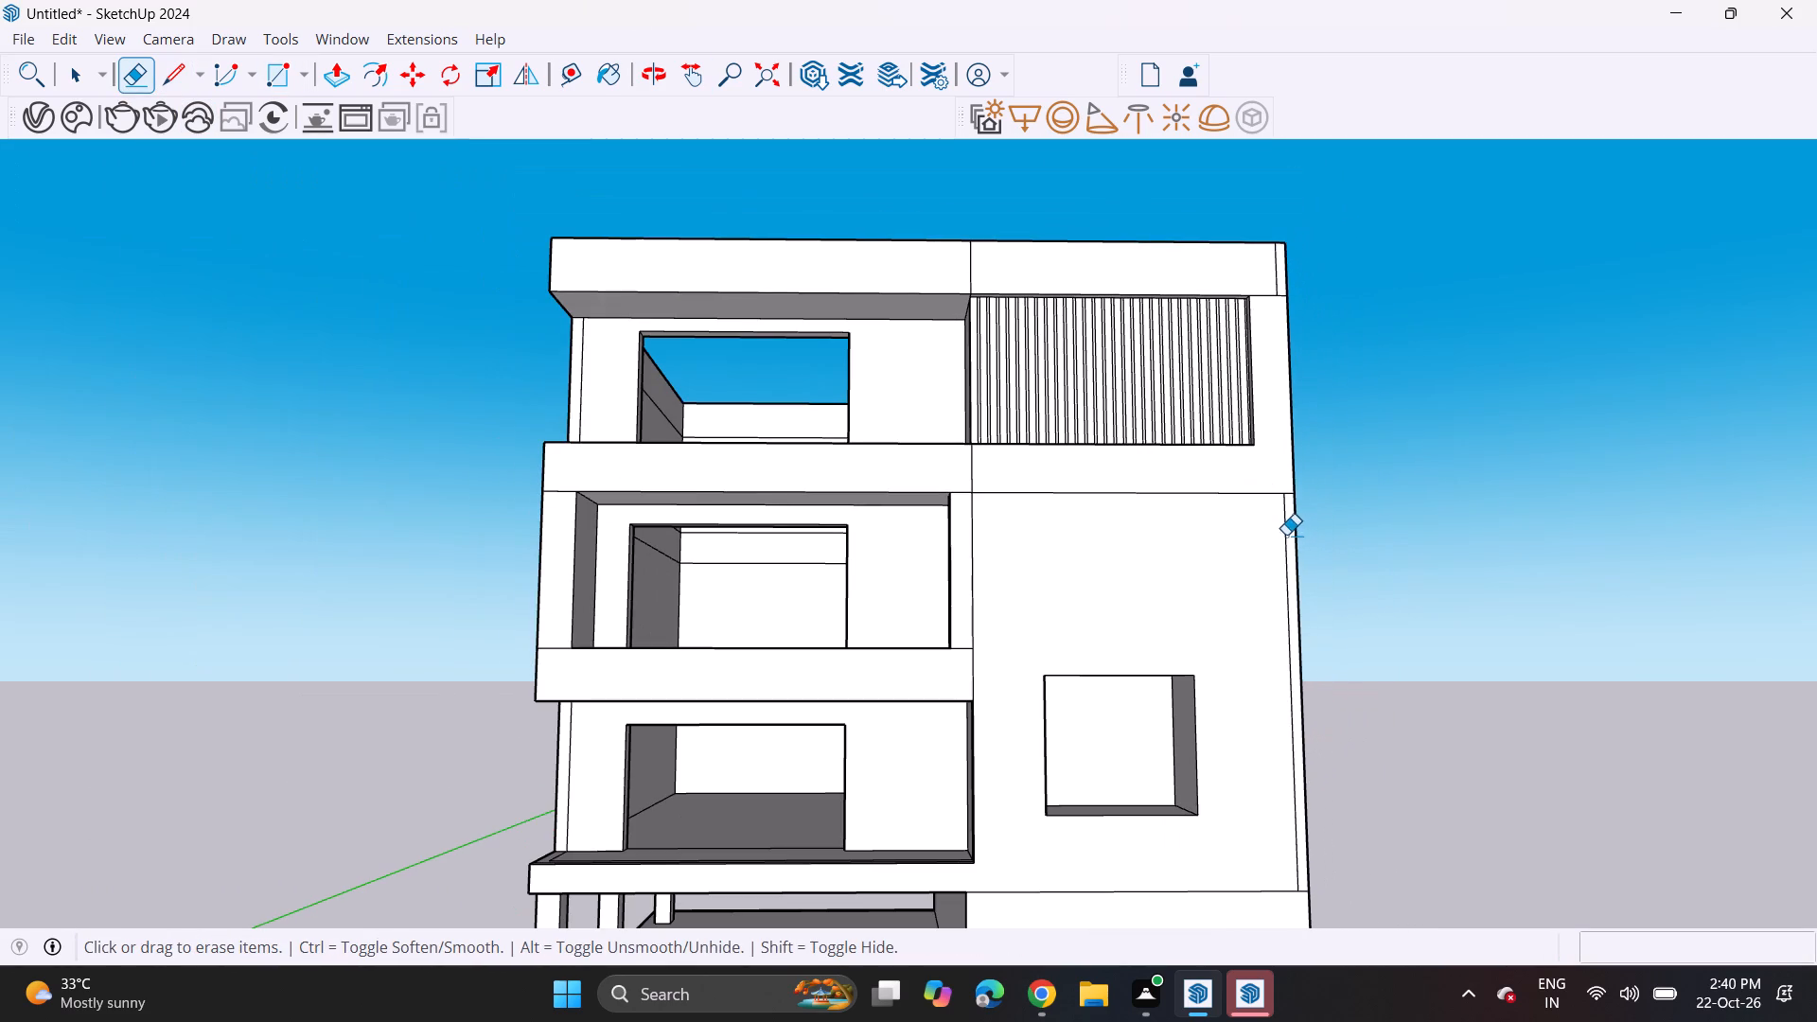
{"action": "left_click", "coordinate": [1285, 535]}
Pull the second-floor balcony frame's upper band out about 1' 5 11/16" and repeat it on both side fins and the lower band.
{"action": "scroll", "coordinate": [1261, 626], "scroll_direction": "down", "scroll_amount": 4}
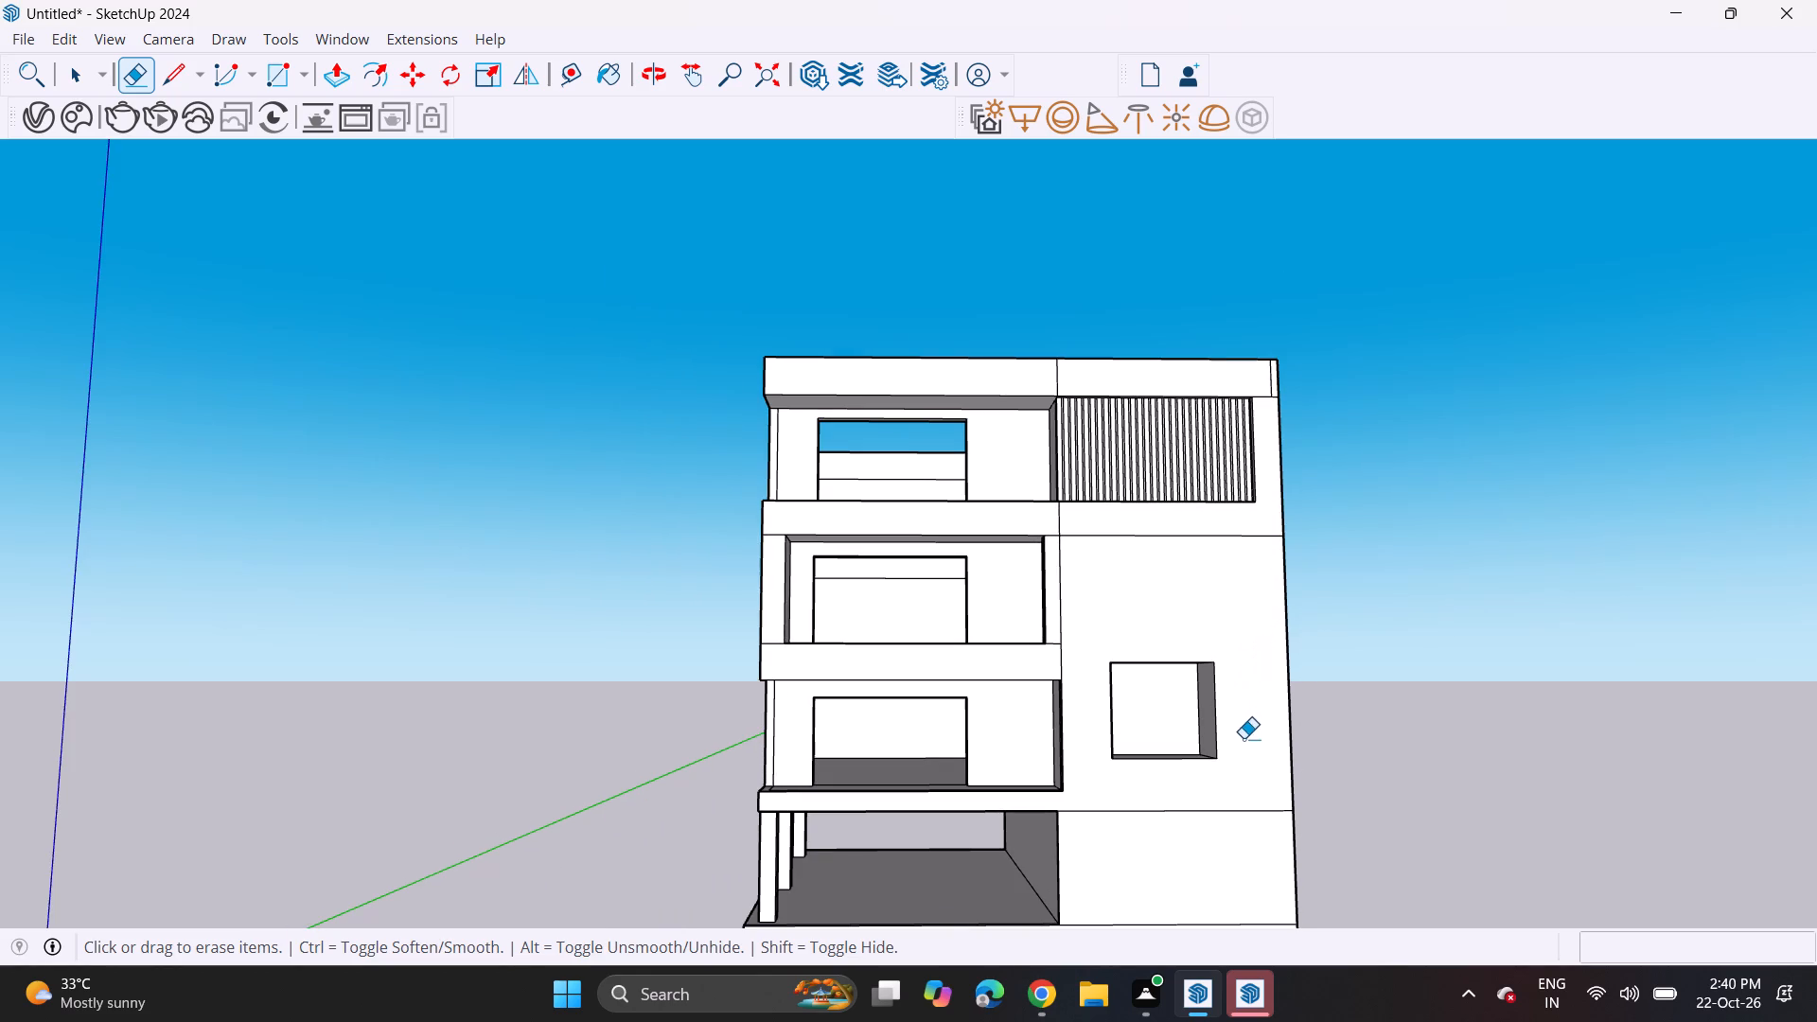
{"action": "middle_click_drag", "start_coordinate": [1234, 821], "coordinate": [1176, 749]}
{"action": "middle_click_drag", "start_coordinate": [1166, 742], "coordinate": [814, 794]}
{"action": "left_click", "coordinate": [330, 71]}
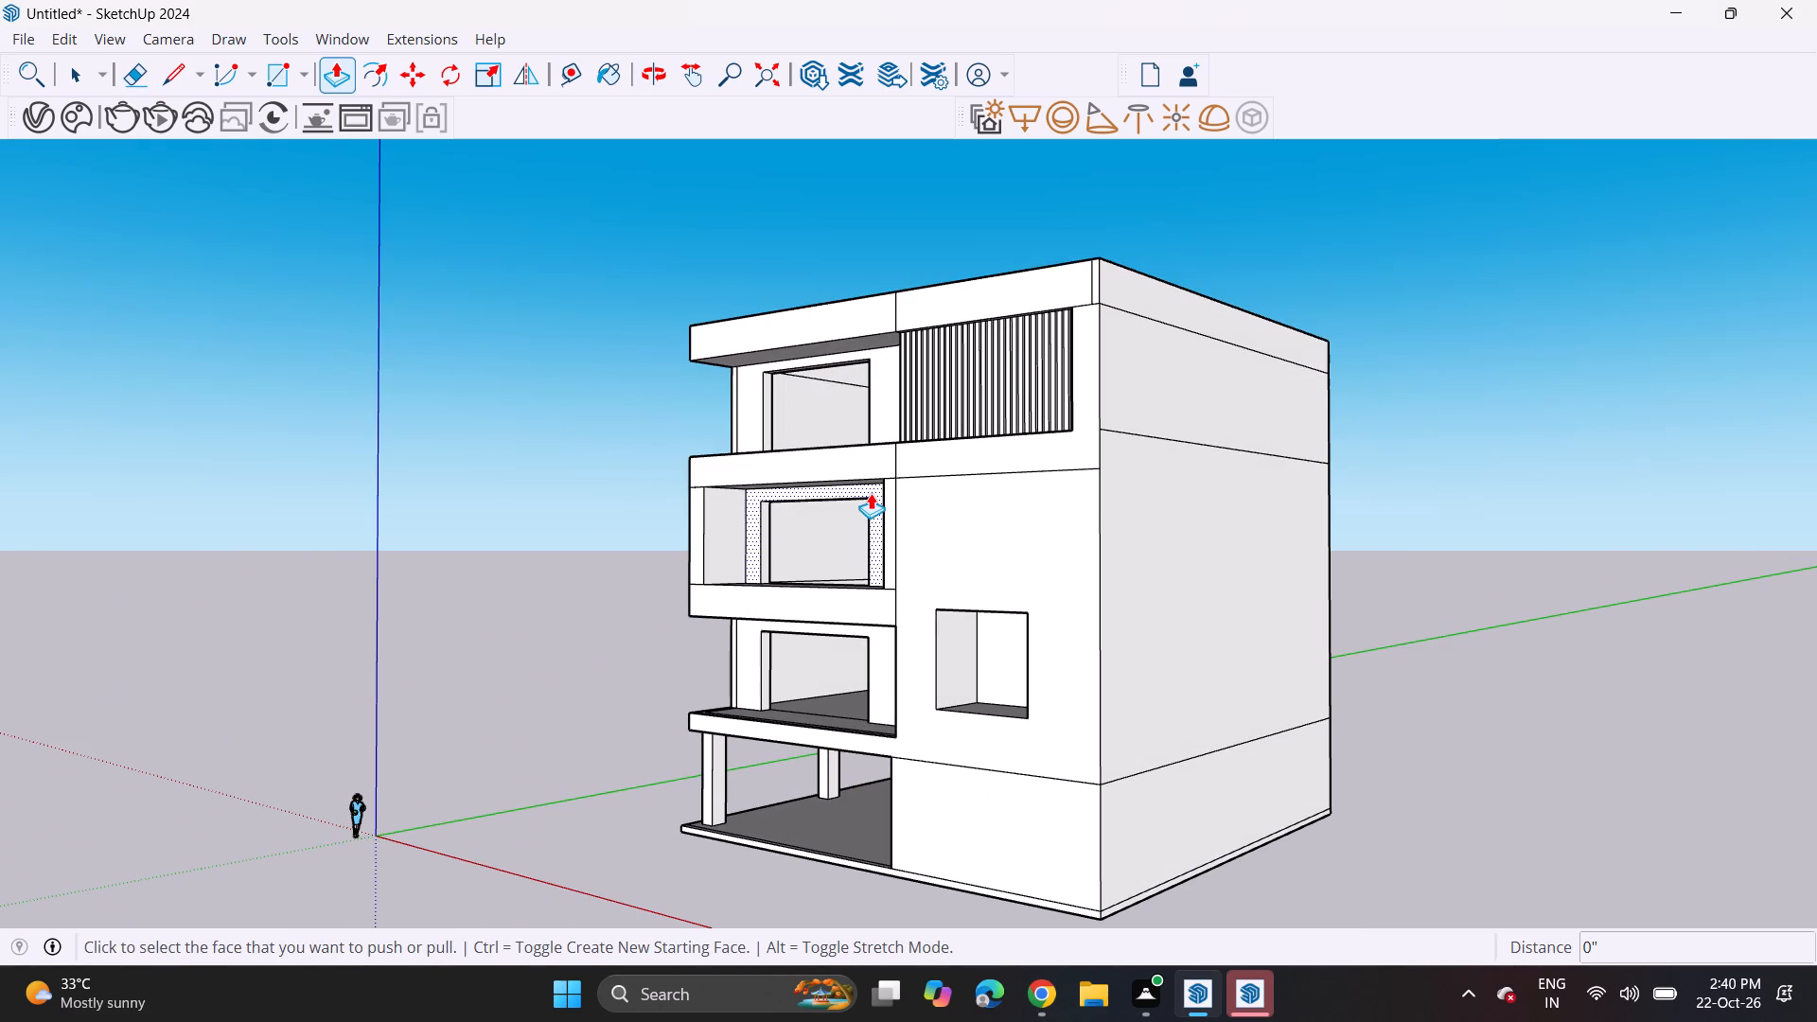
{"action": "middle_click_drag", "start_coordinate": [922, 528], "coordinate": [821, 609]}
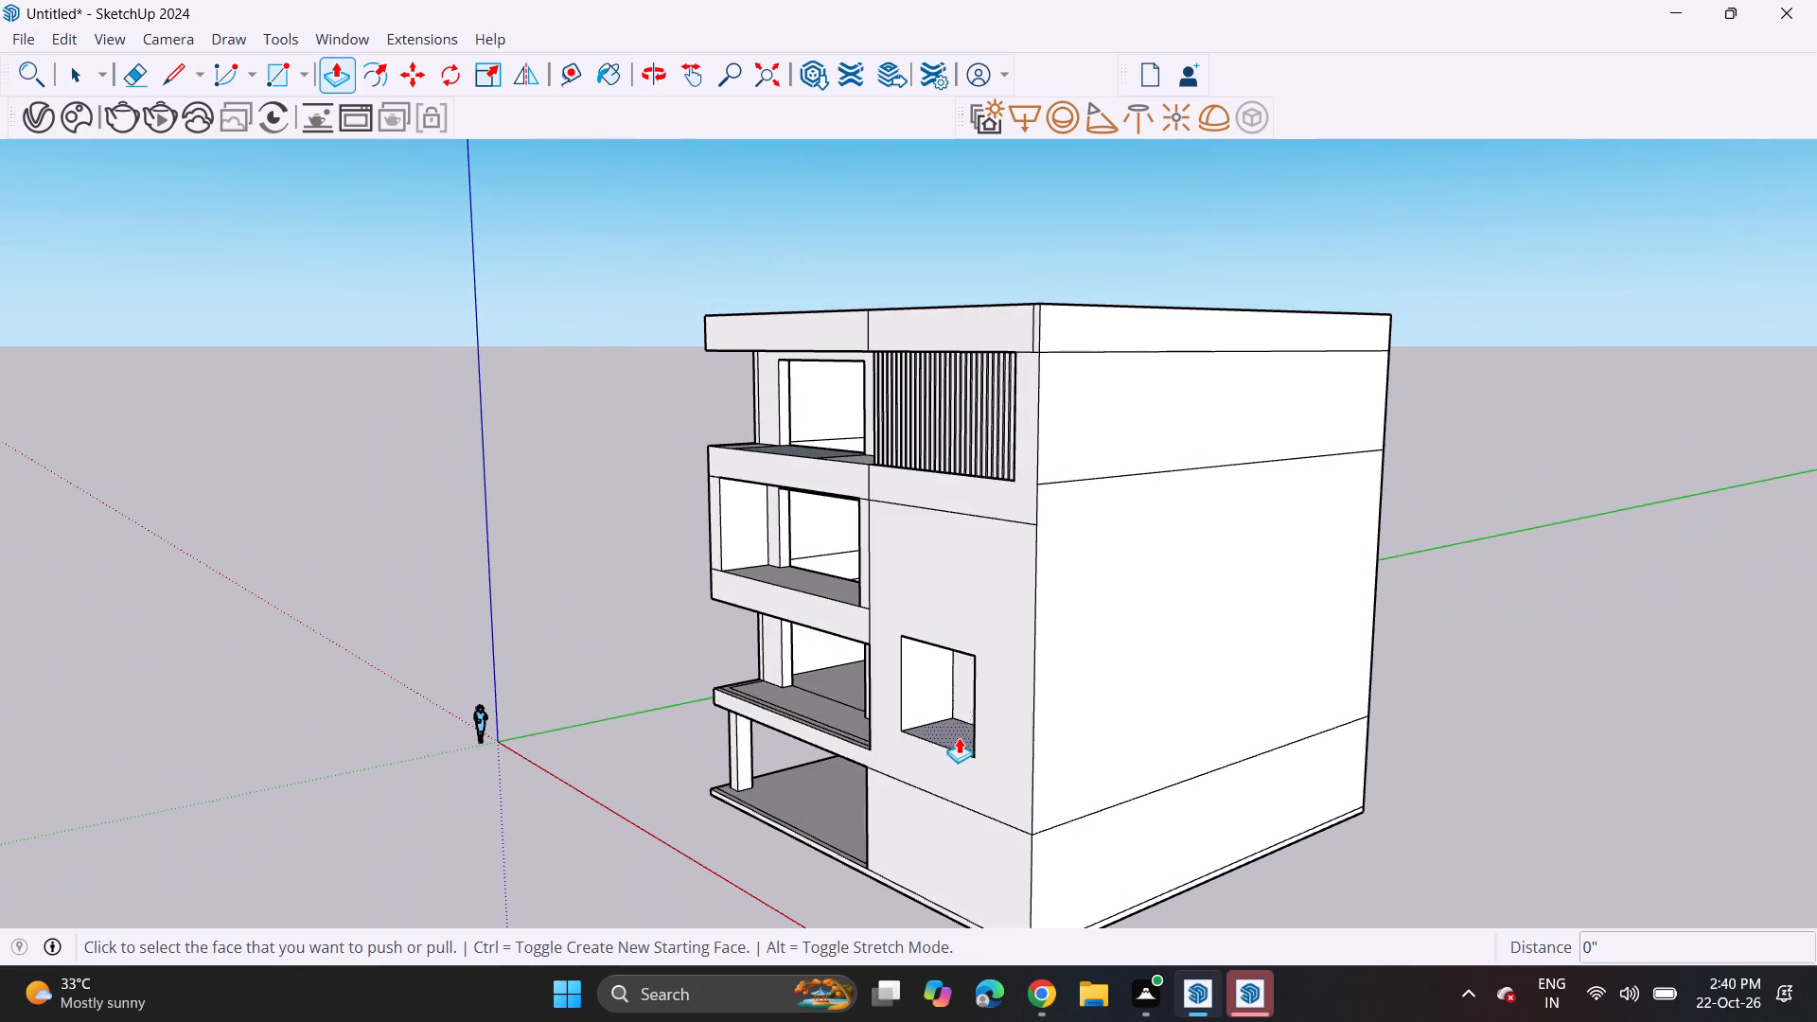
{"action": "scroll", "coordinate": [960, 576], "scroll_direction": "up", "scroll_amount": 1}
{"action": "middle_click_drag", "start_coordinate": [953, 583], "coordinate": [917, 639]}
{"action": "scroll", "coordinate": [850, 445], "scroll_direction": "up", "scroll_amount": 4}
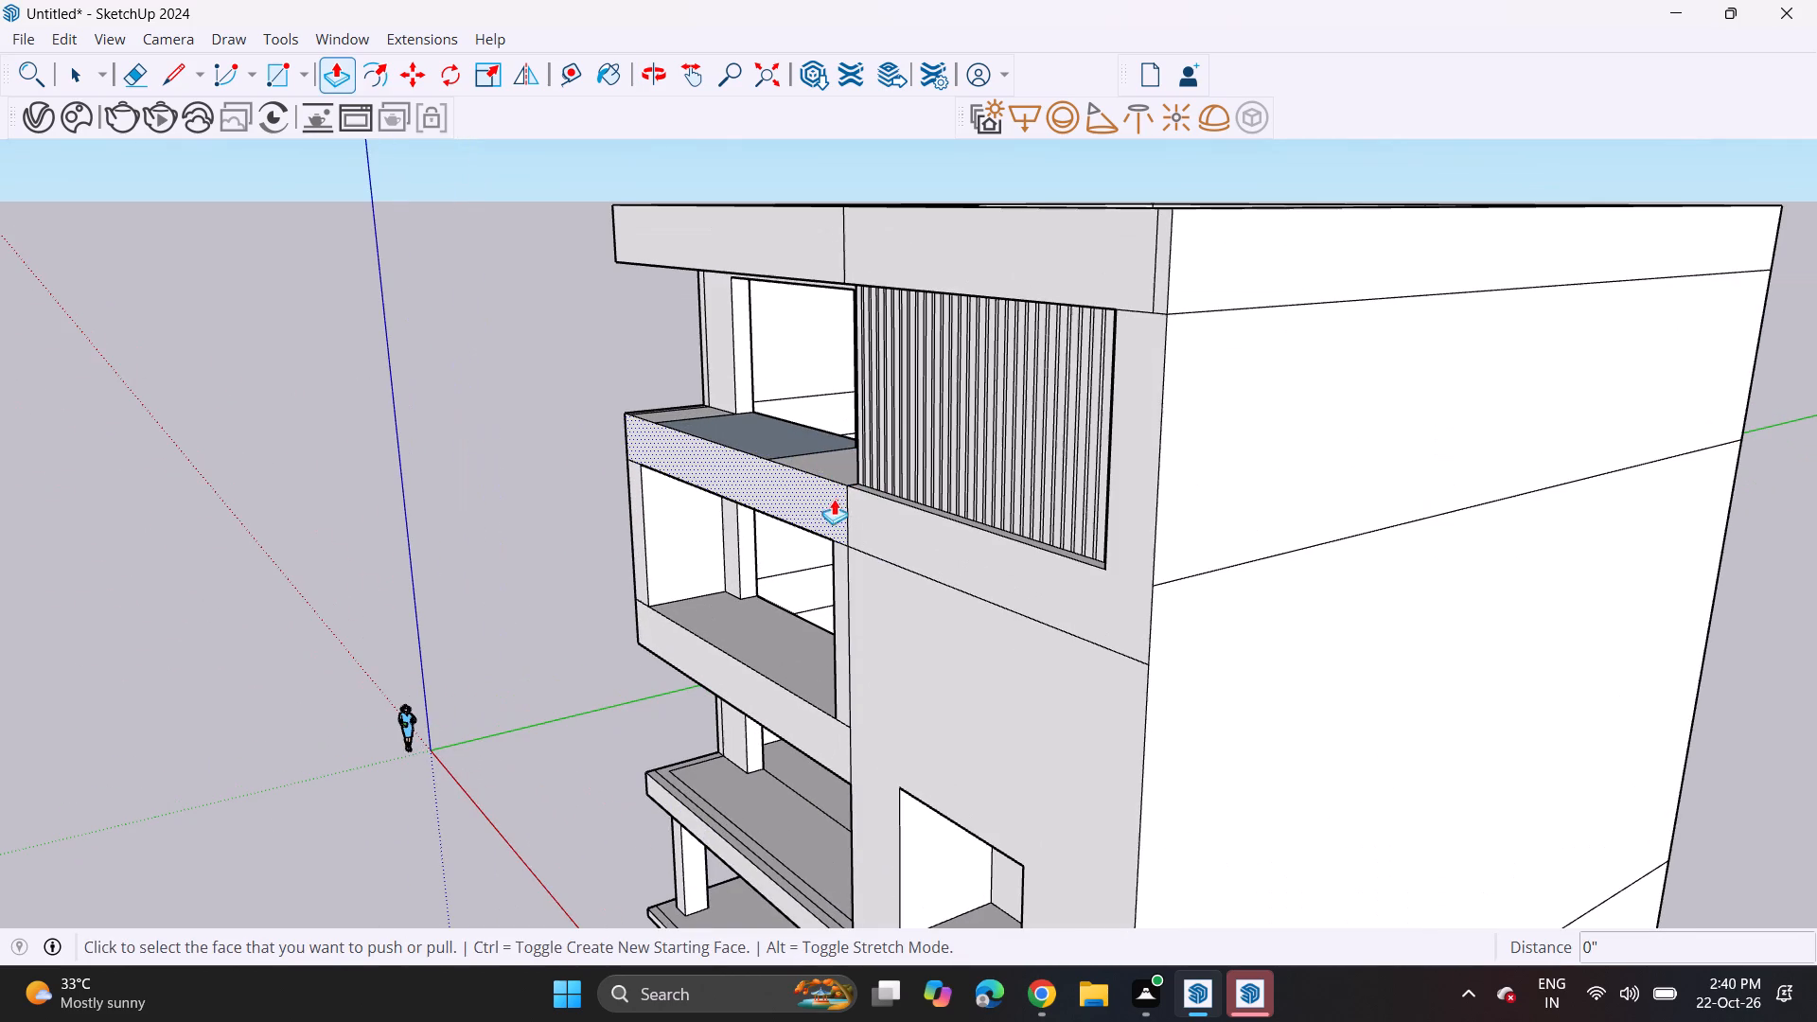
{"action": "left_click", "coordinate": [830, 502]}
{"action": "left_click", "coordinate": [808, 515]}
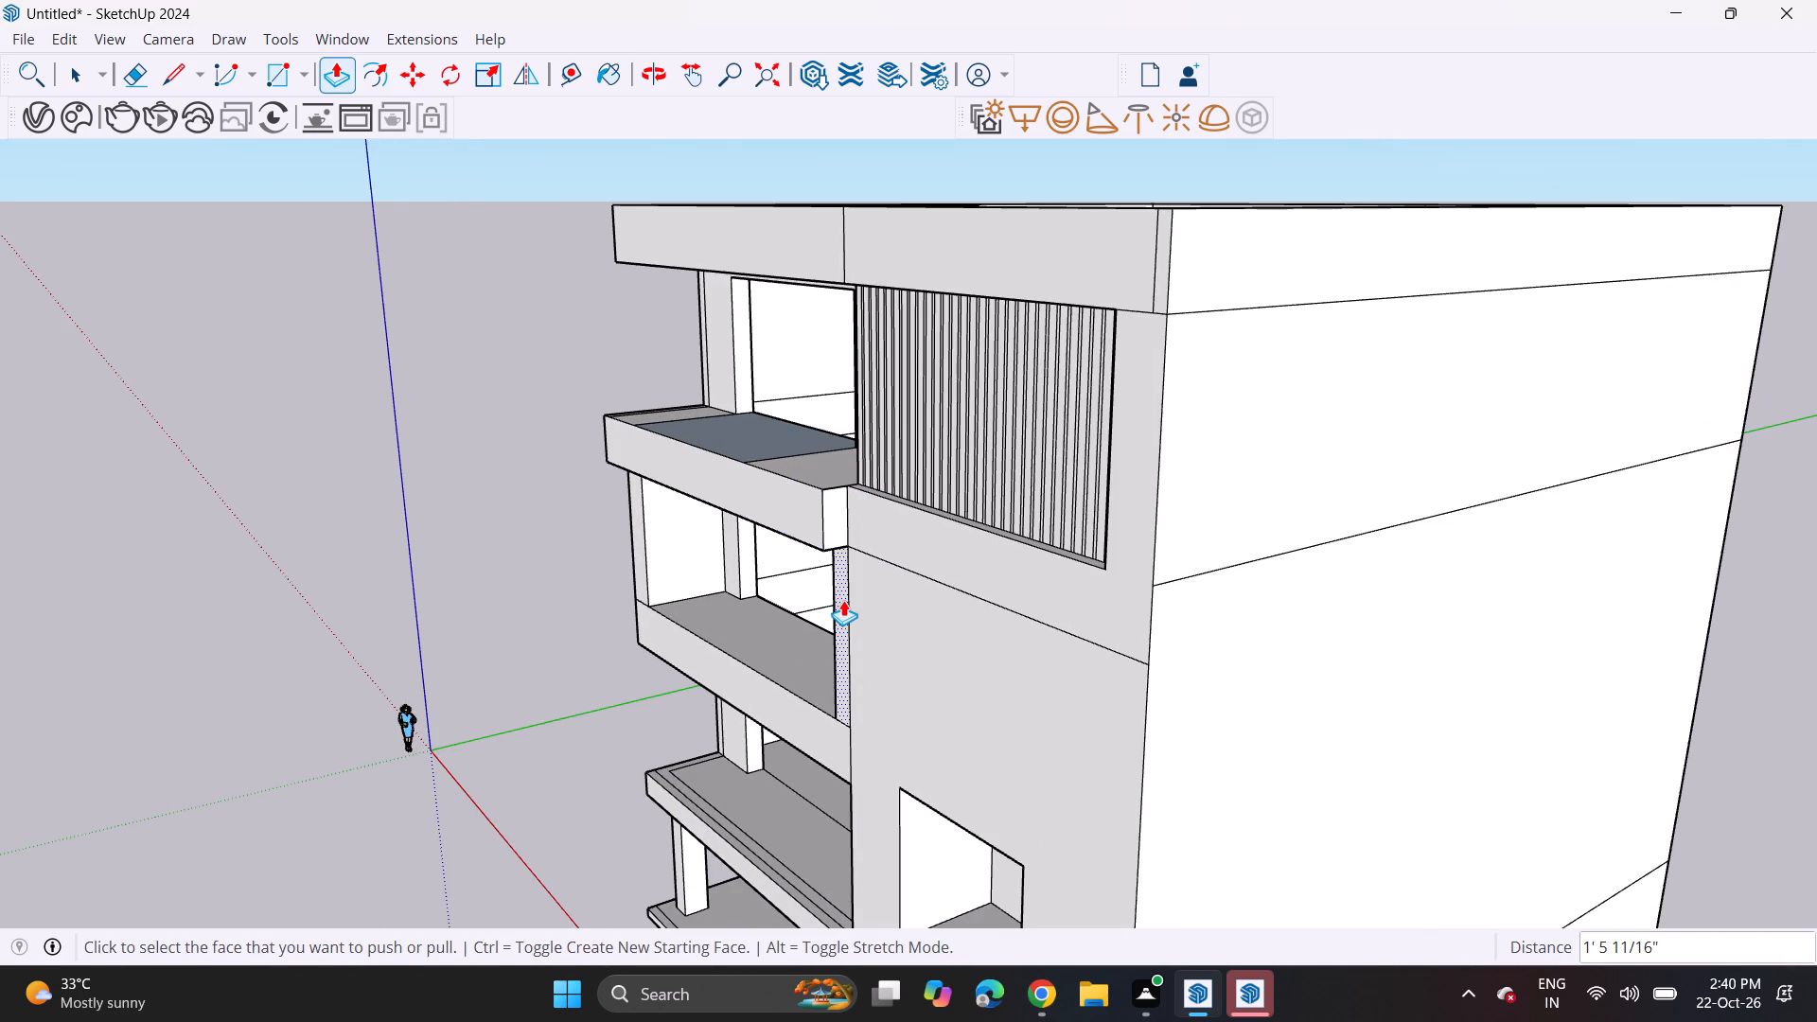
{"action": "double_click", "coordinate": [843, 600]}
{"action": "double_click", "coordinate": [794, 718]}
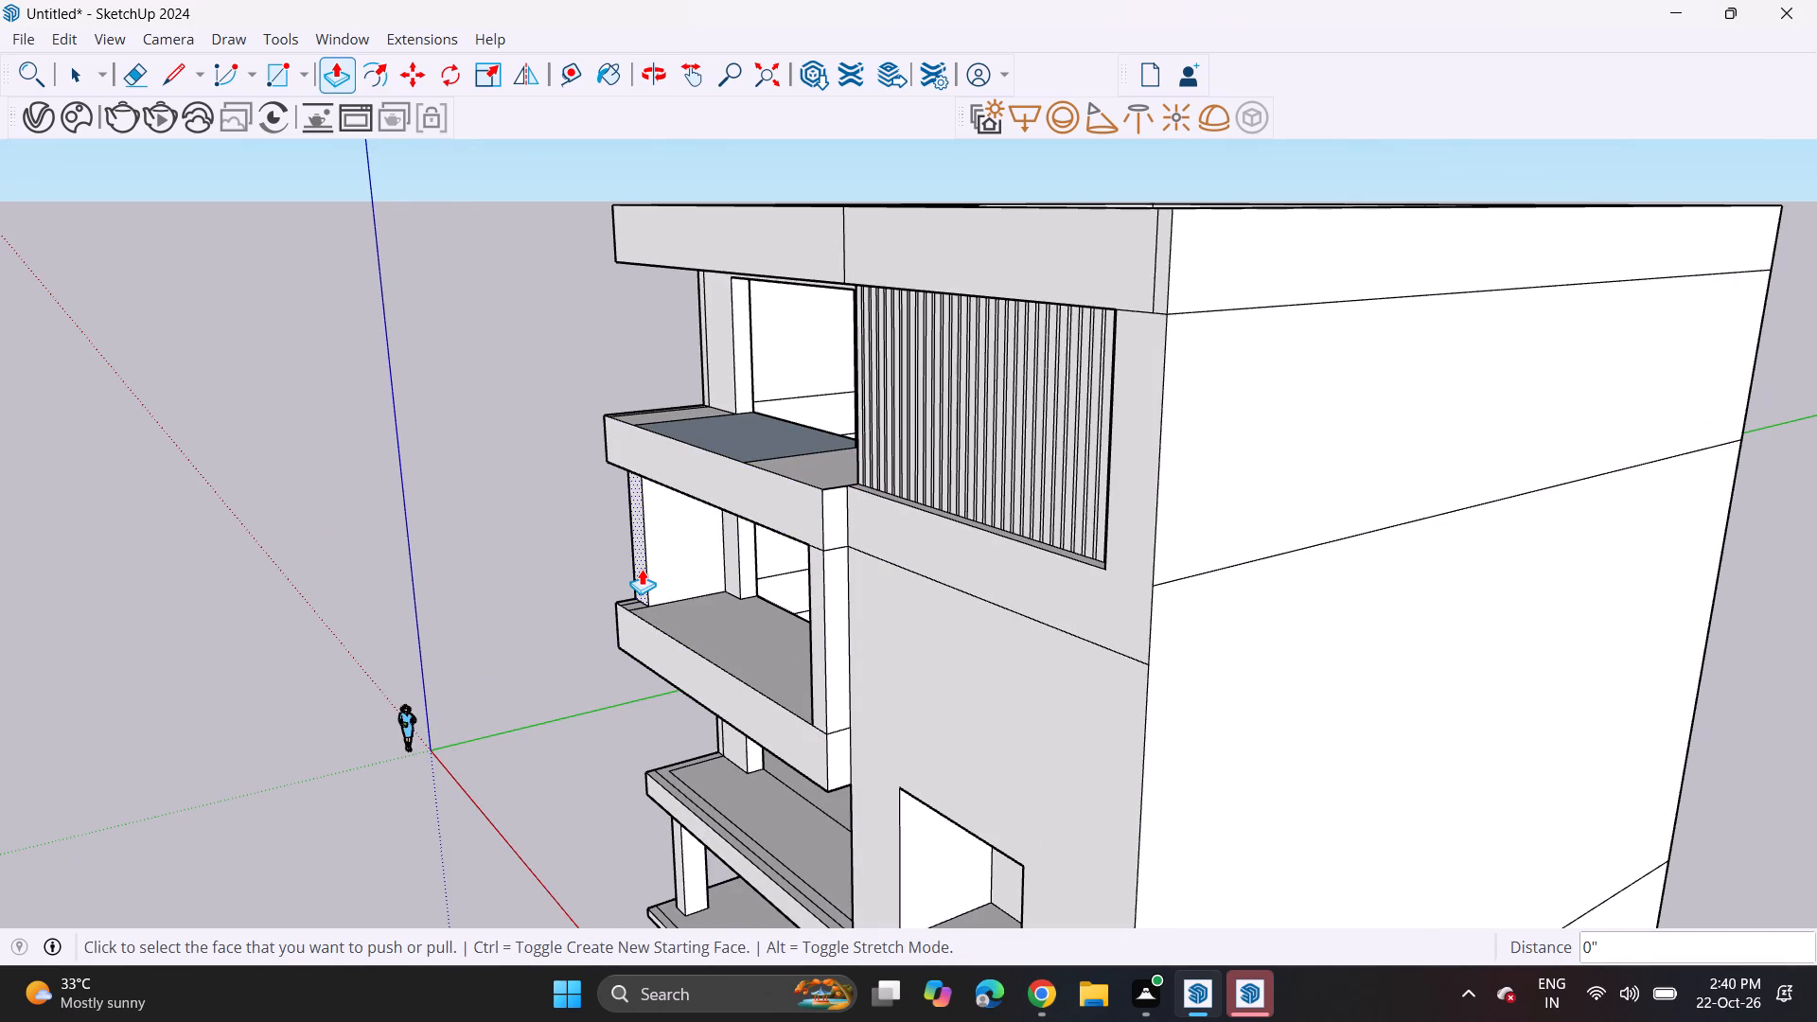
{"action": "double_click", "coordinate": [642, 569]}
Repeat the same pull-out on the surround of the slatted panel and on the wall face around the square window.
{"action": "double_click", "coordinate": [902, 552]}
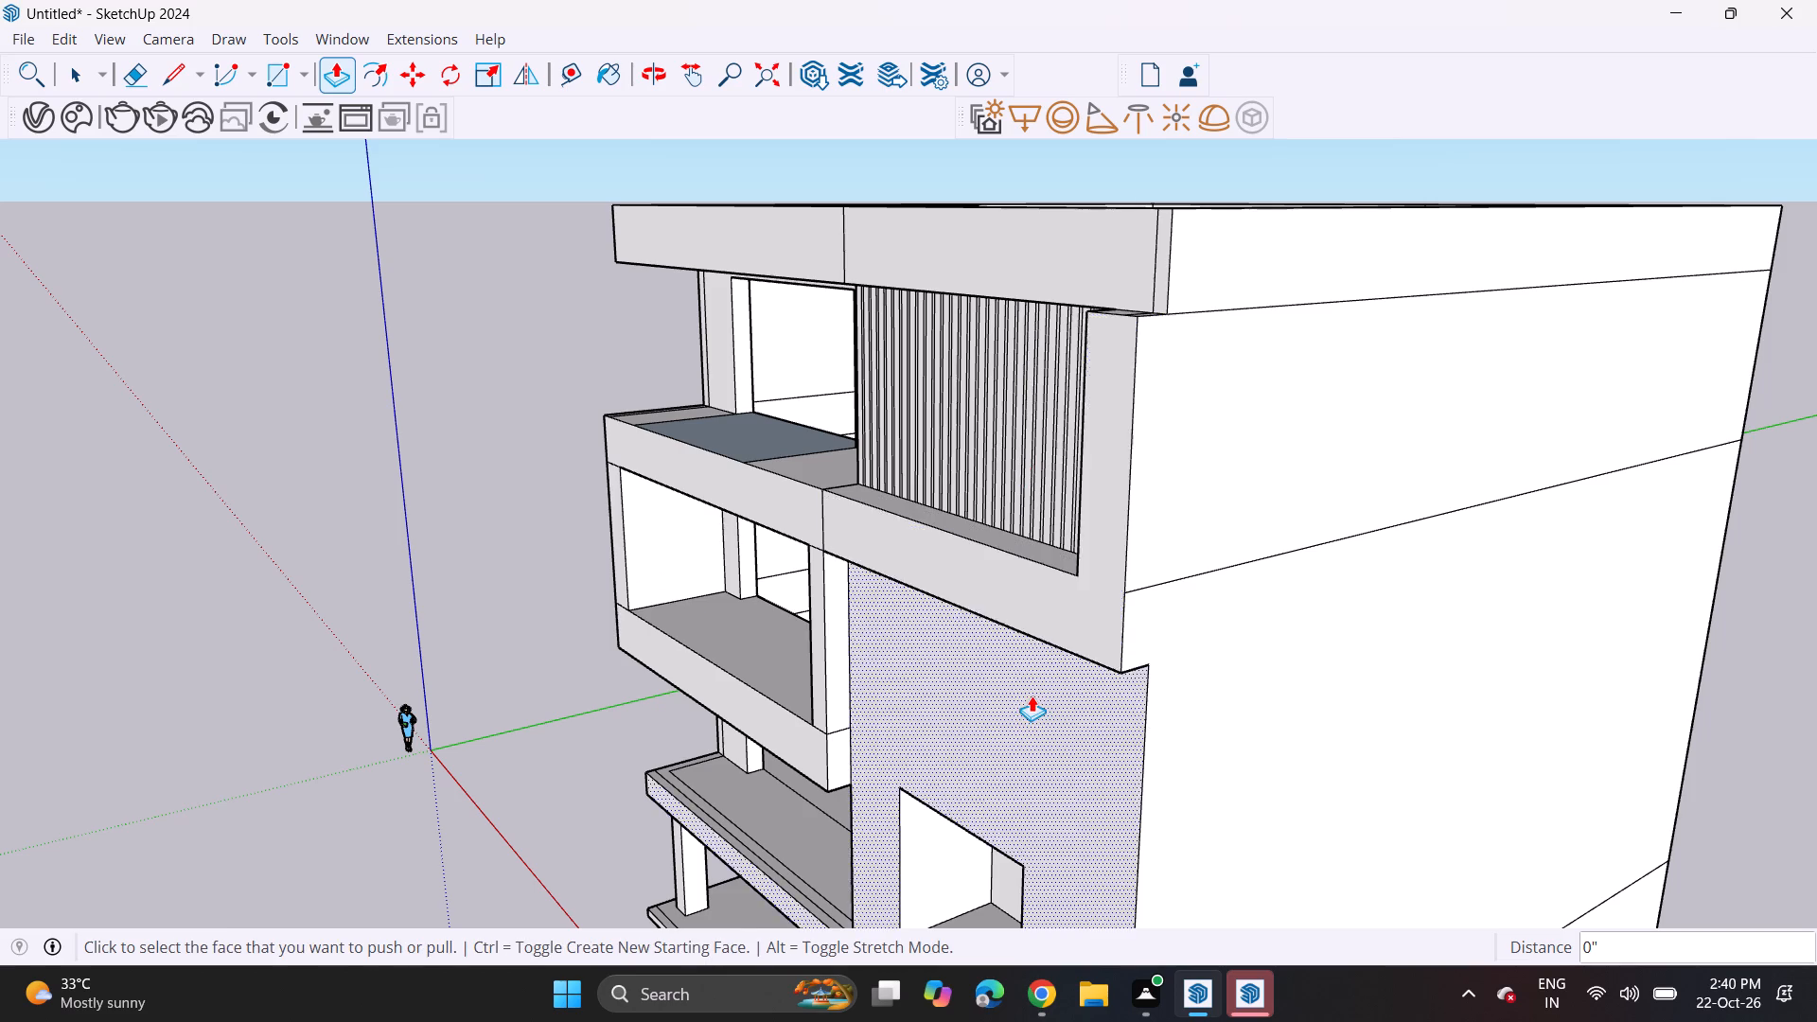
{"action": "scroll", "coordinate": [1031, 697], "scroll_direction": "down", "scroll_amount": 5}
{"action": "middle_click_drag", "start_coordinate": [1032, 727], "coordinate": [951, 308]}
{"action": "double_click", "coordinate": [981, 443]}
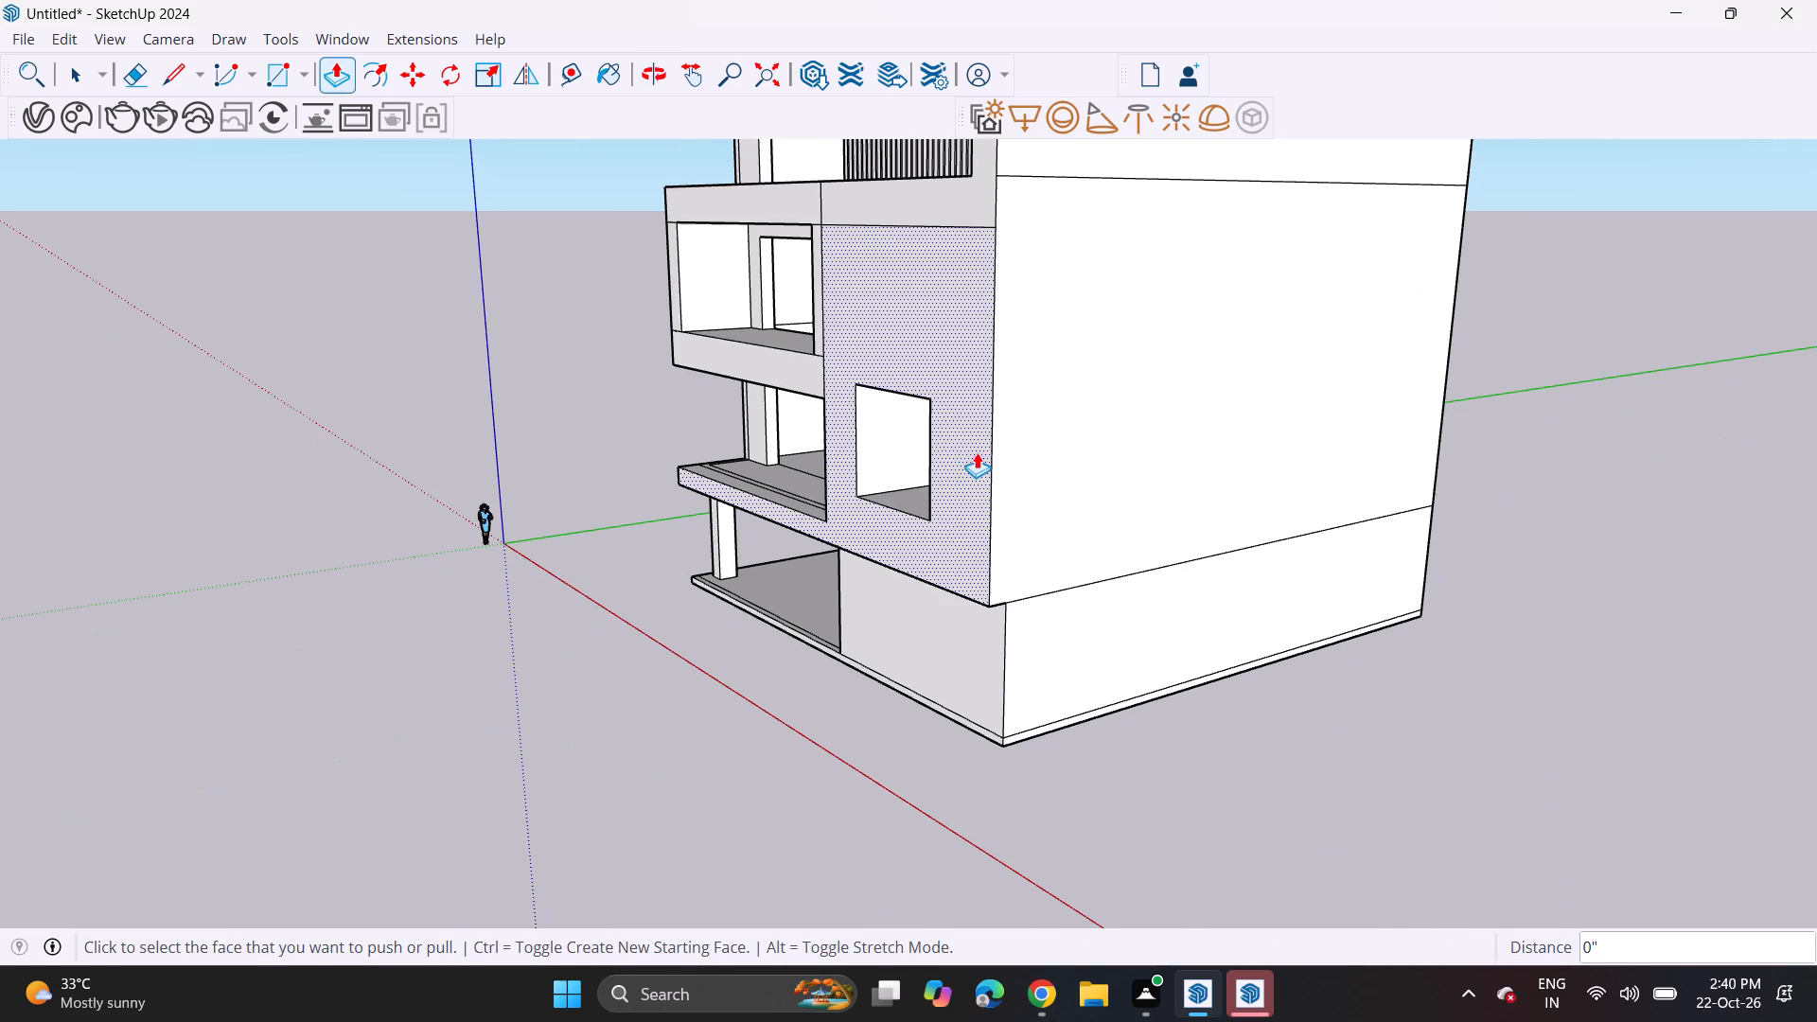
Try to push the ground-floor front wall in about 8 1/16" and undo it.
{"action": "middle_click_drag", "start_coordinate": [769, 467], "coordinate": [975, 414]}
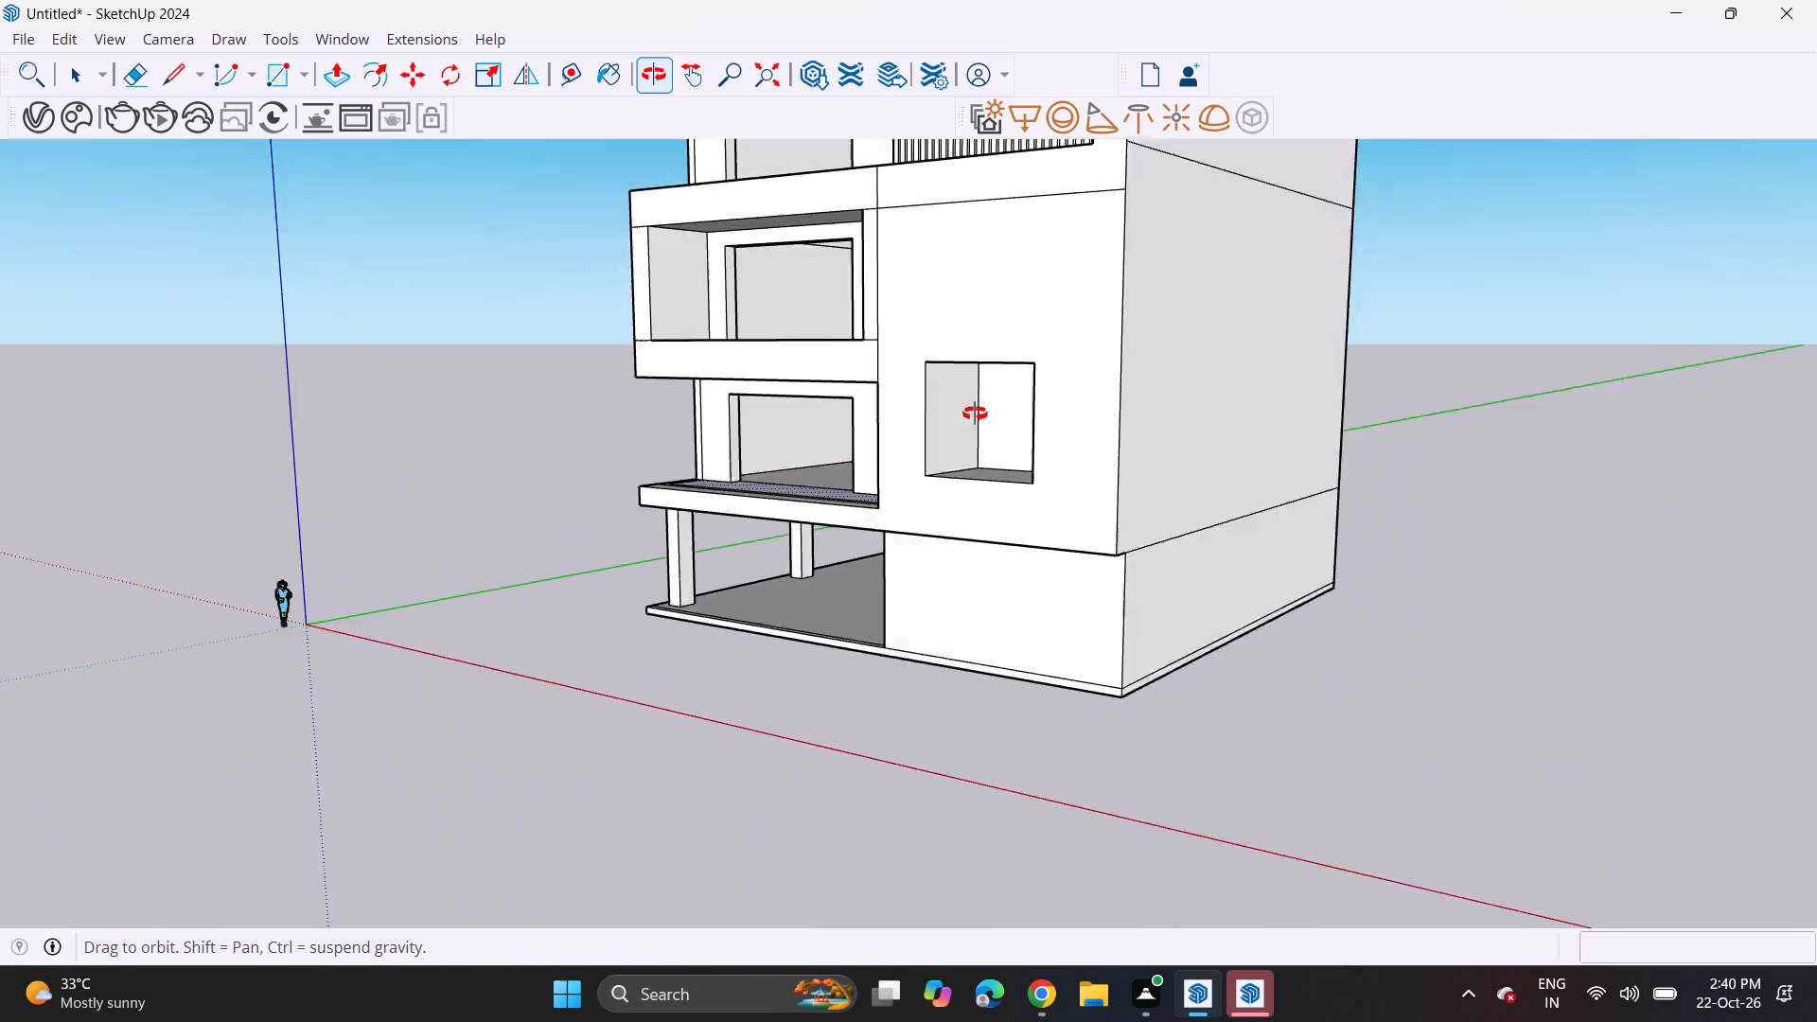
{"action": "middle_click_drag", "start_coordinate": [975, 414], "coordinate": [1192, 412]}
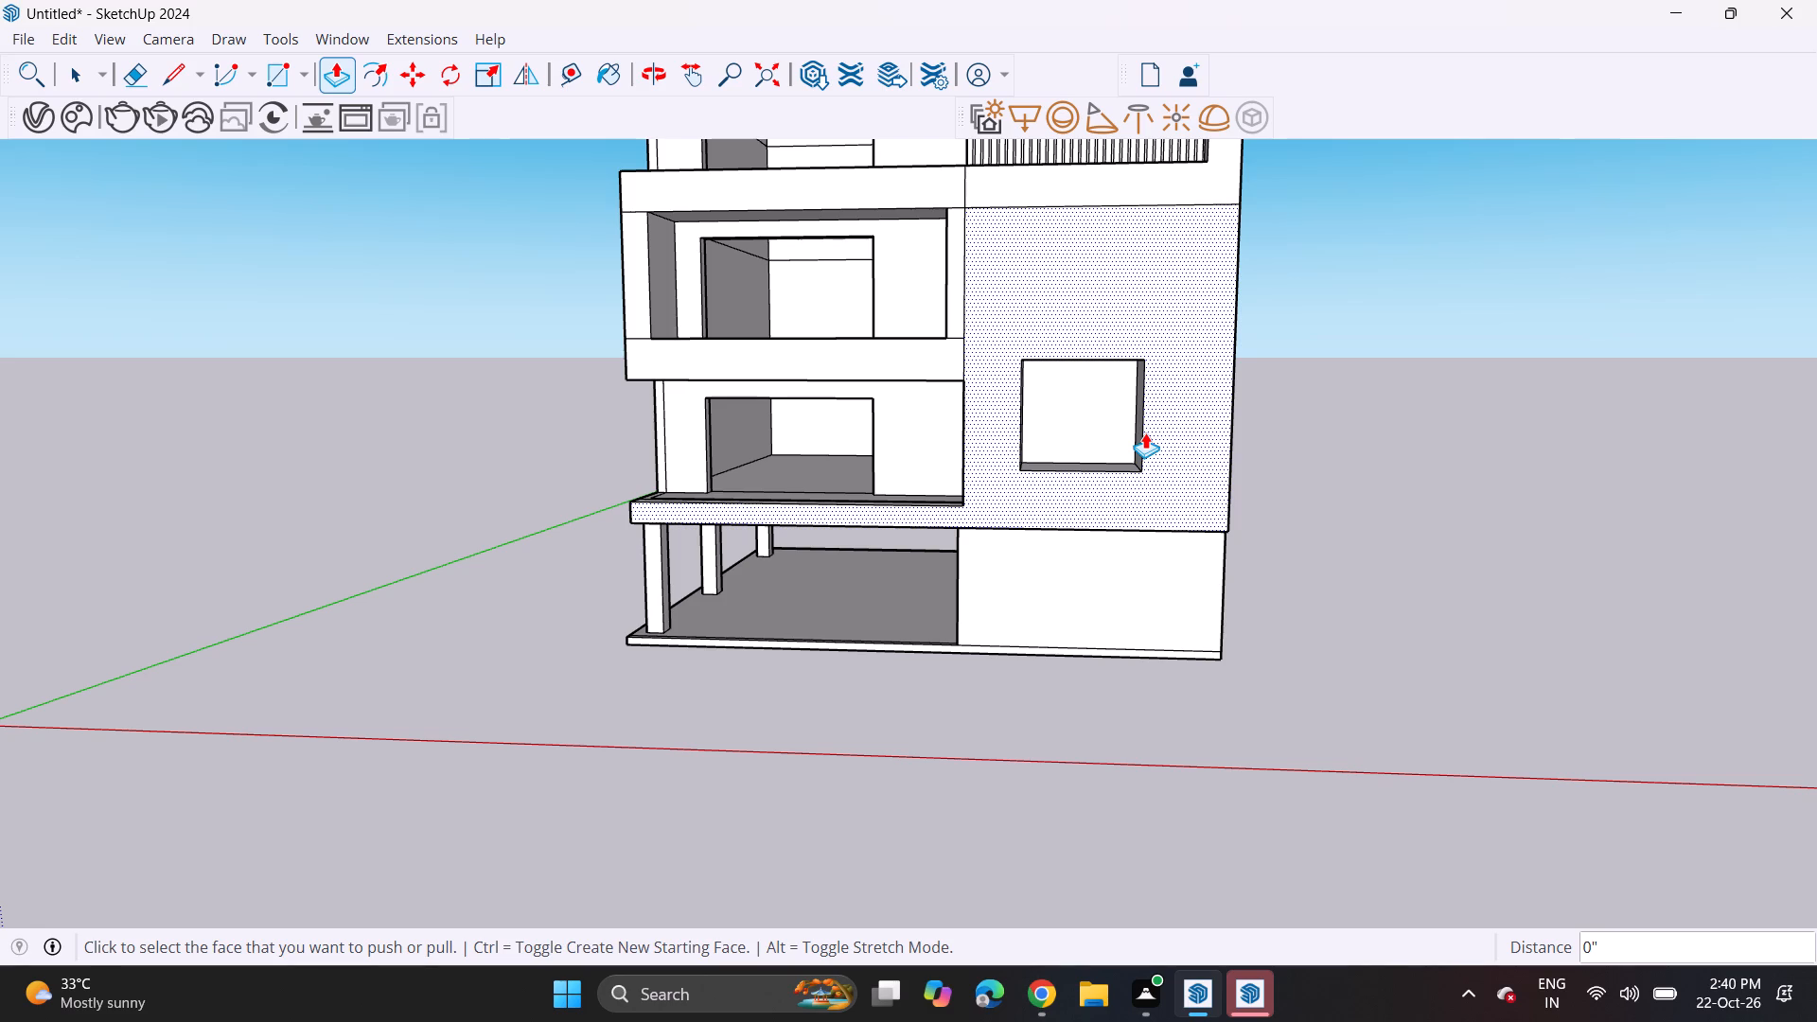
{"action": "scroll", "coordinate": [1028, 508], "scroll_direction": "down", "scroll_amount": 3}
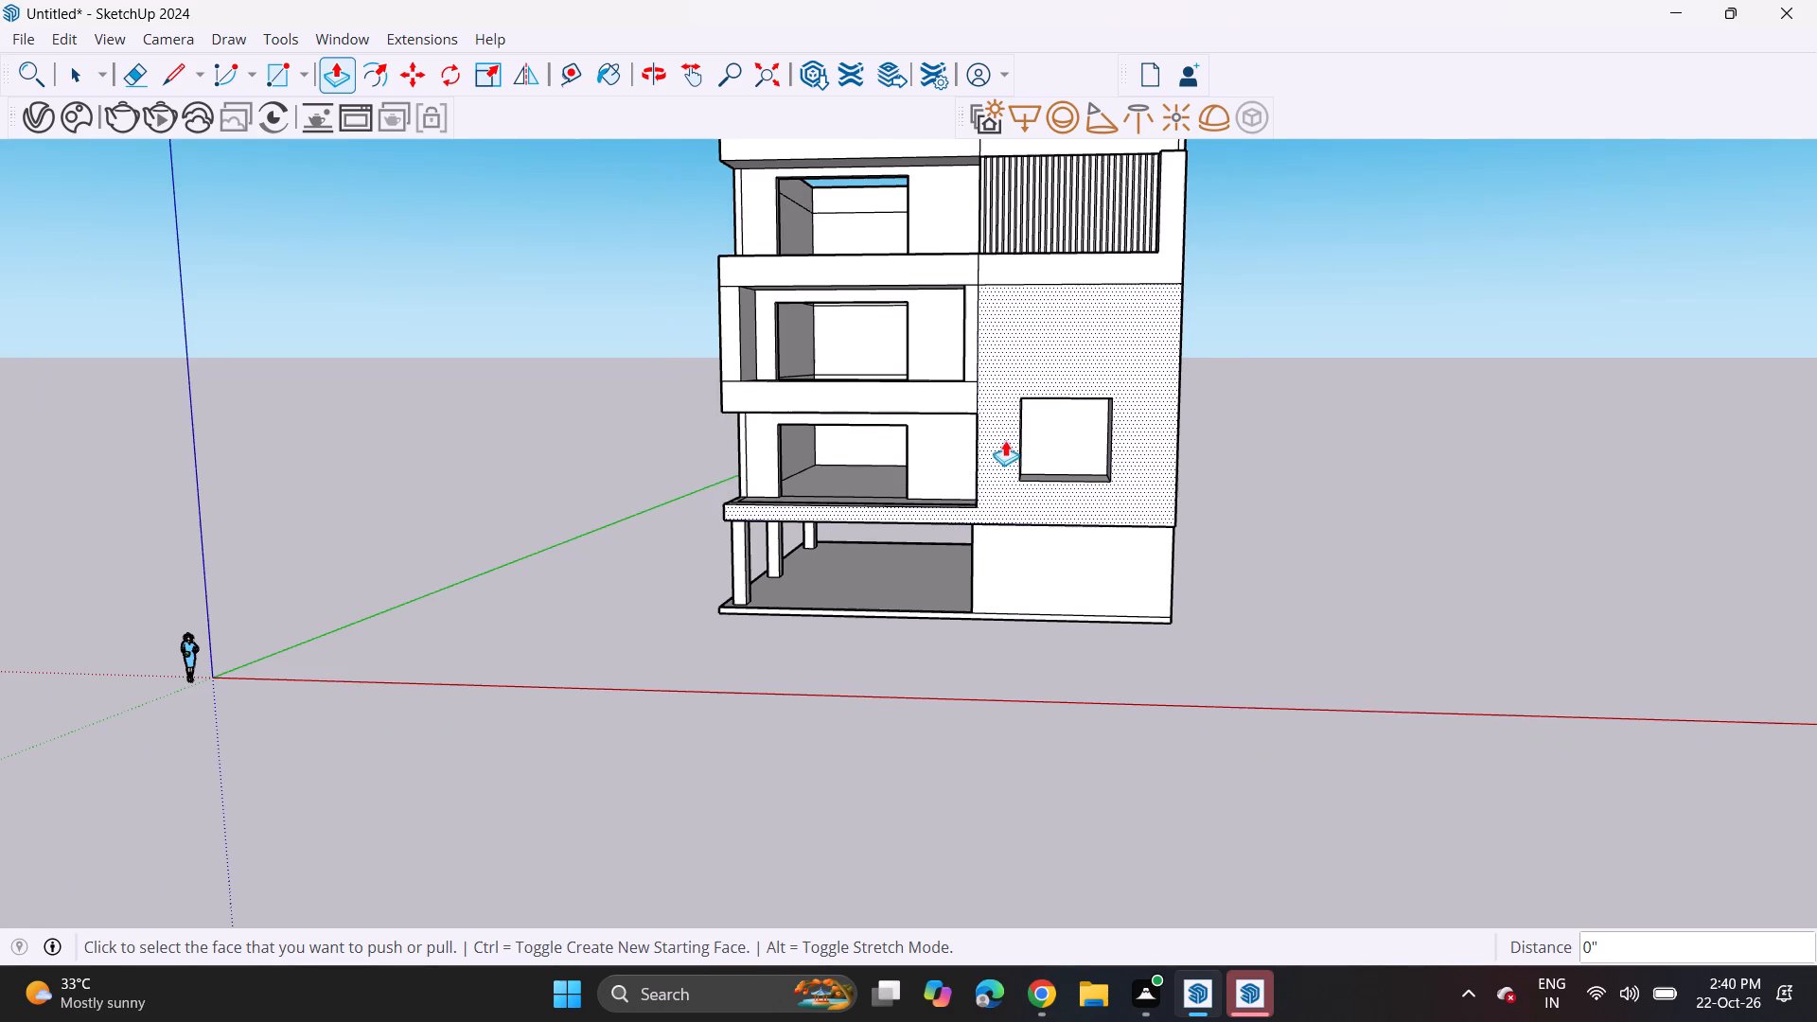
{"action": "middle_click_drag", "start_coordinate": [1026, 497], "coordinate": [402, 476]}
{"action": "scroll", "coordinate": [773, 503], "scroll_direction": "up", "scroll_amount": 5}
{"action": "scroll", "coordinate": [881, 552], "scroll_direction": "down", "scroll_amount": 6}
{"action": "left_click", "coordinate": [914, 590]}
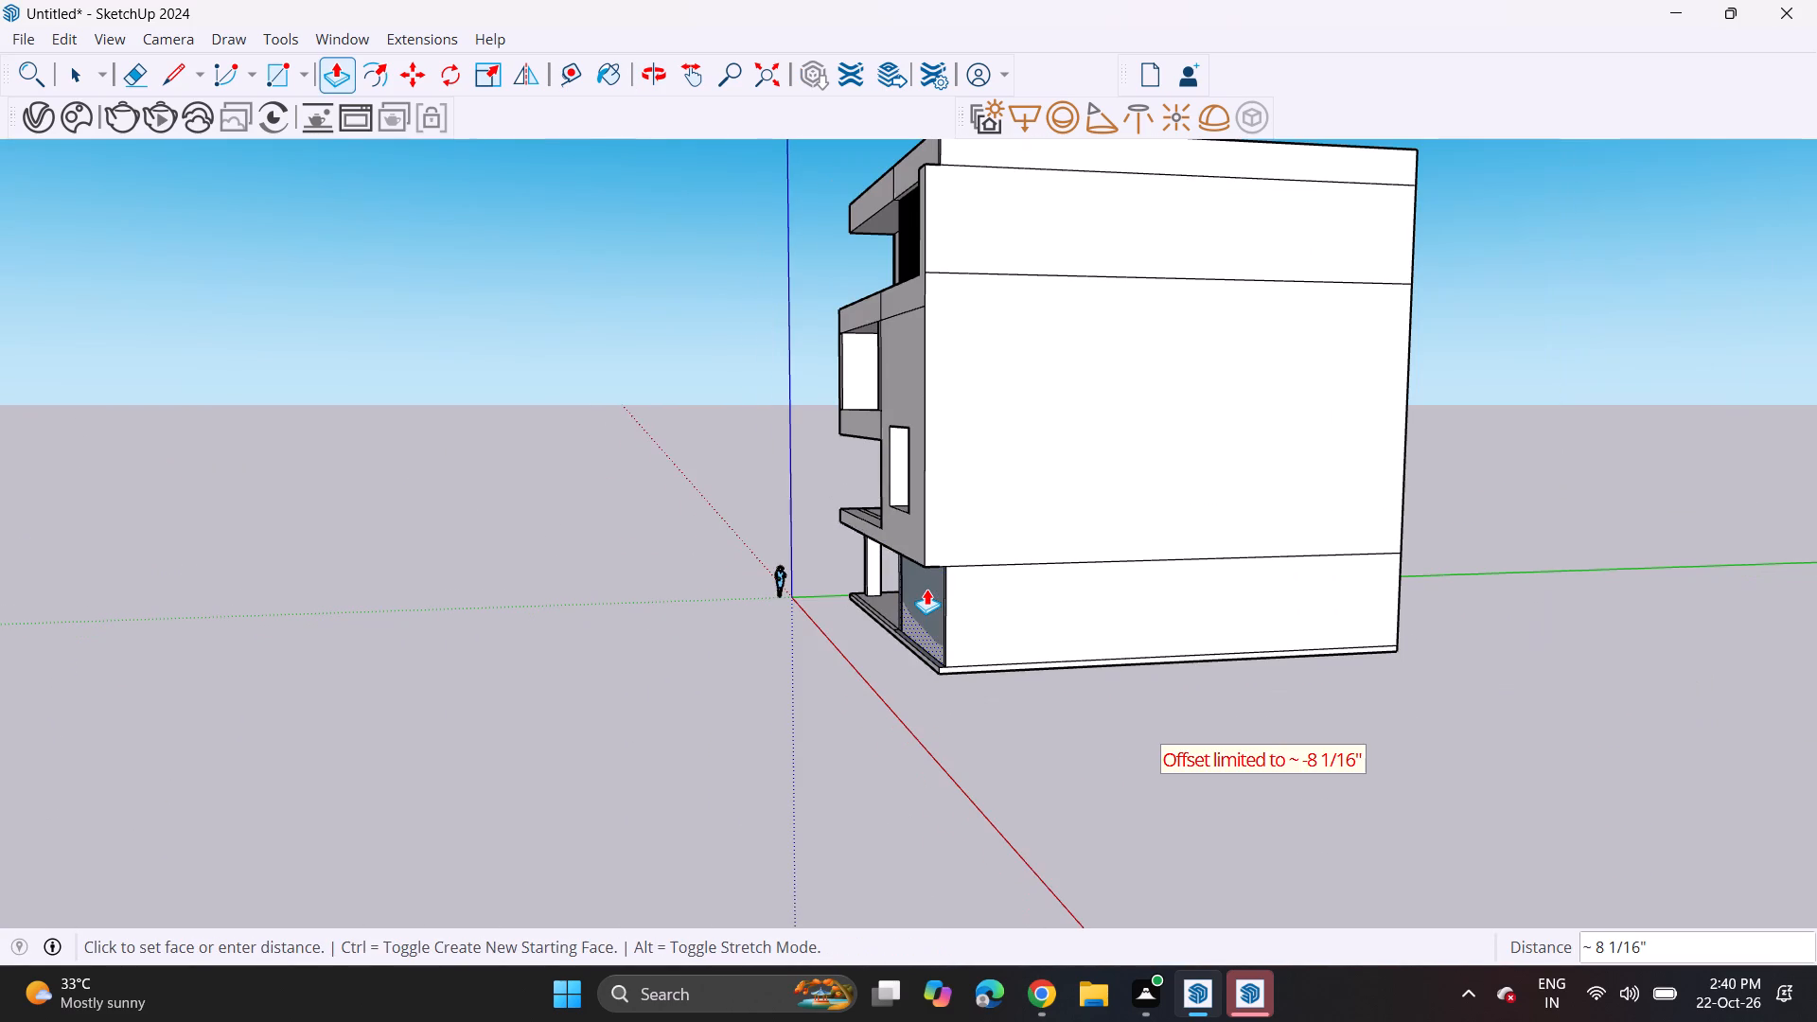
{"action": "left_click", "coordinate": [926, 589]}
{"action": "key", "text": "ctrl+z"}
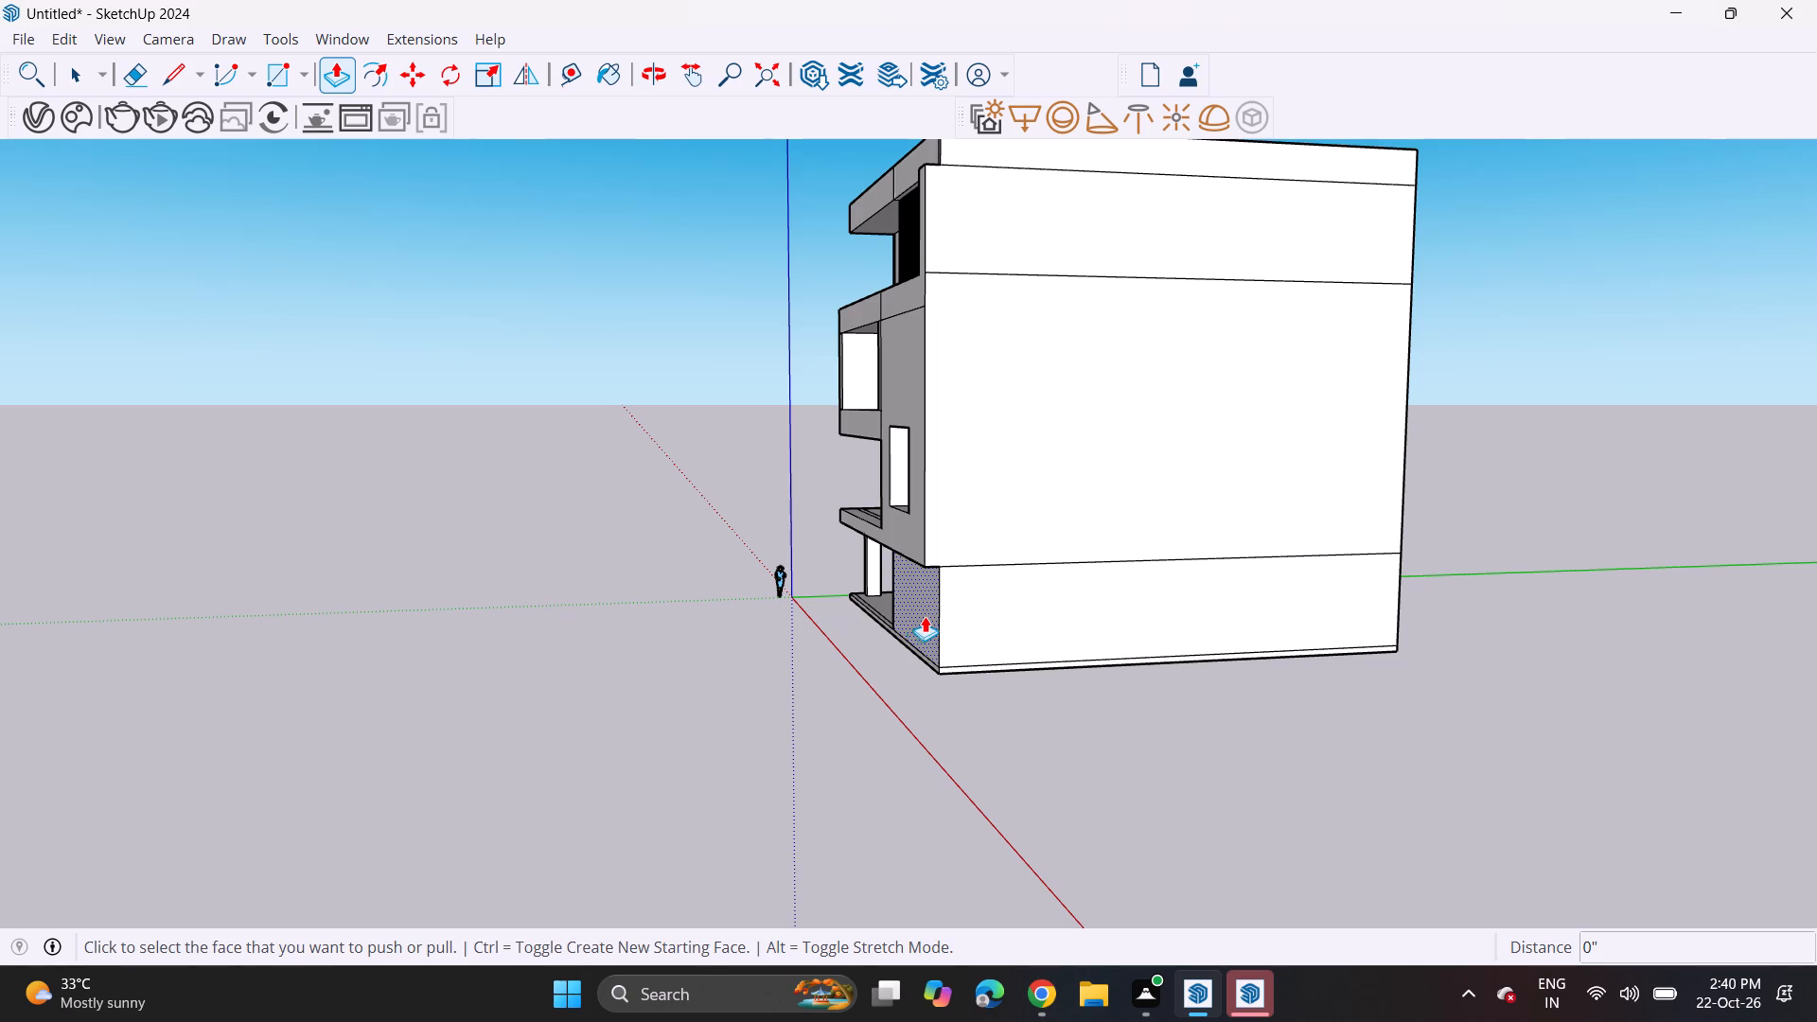
Push the ground-floor front wall in 5 1/16".
{"action": "left_click", "coordinate": [919, 620]}
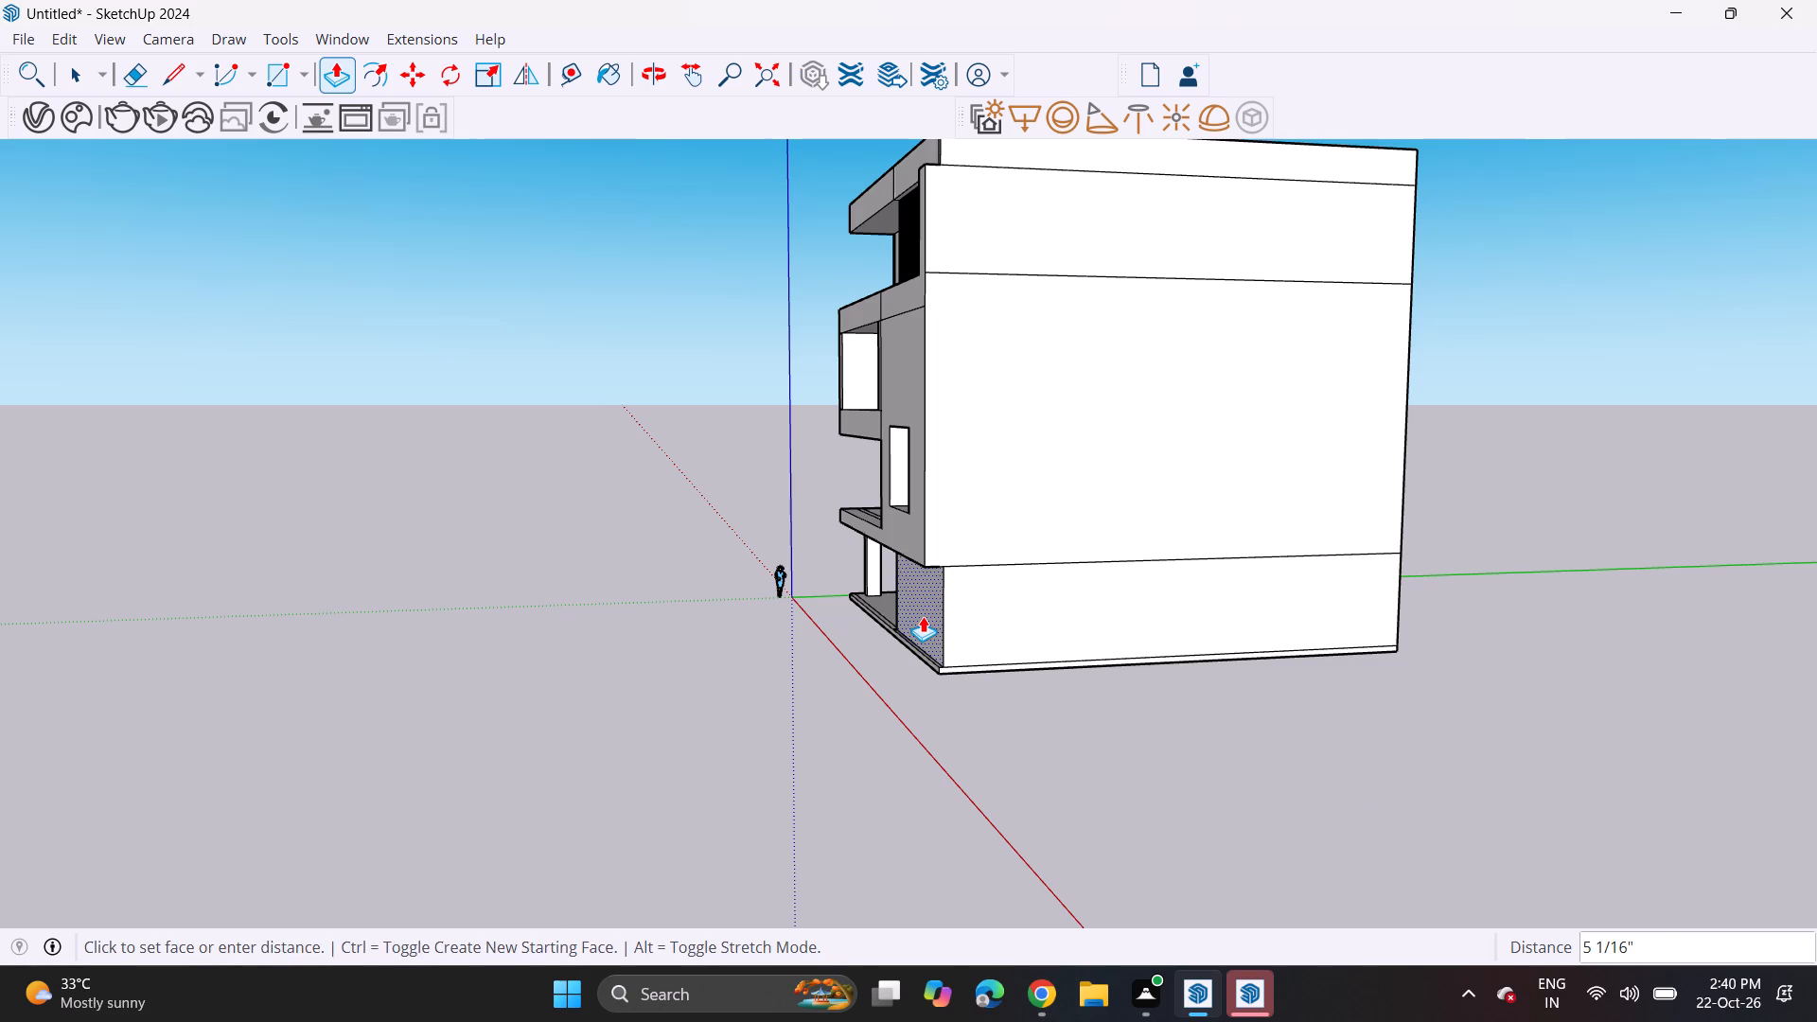
{"action": "left_click", "coordinate": [923, 616]}
Examine the whole front elevation with its projecting bands, wall and recessed ground floor.
{"action": "middle_click_drag", "start_coordinate": [792, 585], "coordinate": [1166, 521]}
{"action": "scroll", "coordinate": [792, 585], "scroll_direction": "up", "scroll_amount": 1}
{"action": "scroll", "coordinate": [1047, 563], "scroll_direction": "down", "scroll_amount": 5}
{"action": "middle_click_drag", "start_coordinate": [952, 548], "coordinate": [743, 732], "text": "shift"}
{"action": "middle_click_drag", "start_coordinate": [743, 732], "coordinate": [1041, 668]}
{"action": "scroll", "coordinate": [857, 693], "scroll_direction": "up", "scroll_amount": 3}
{"action": "middle_click_drag", "start_coordinate": [820, 713], "coordinate": [936, 712], "text": "shift"}
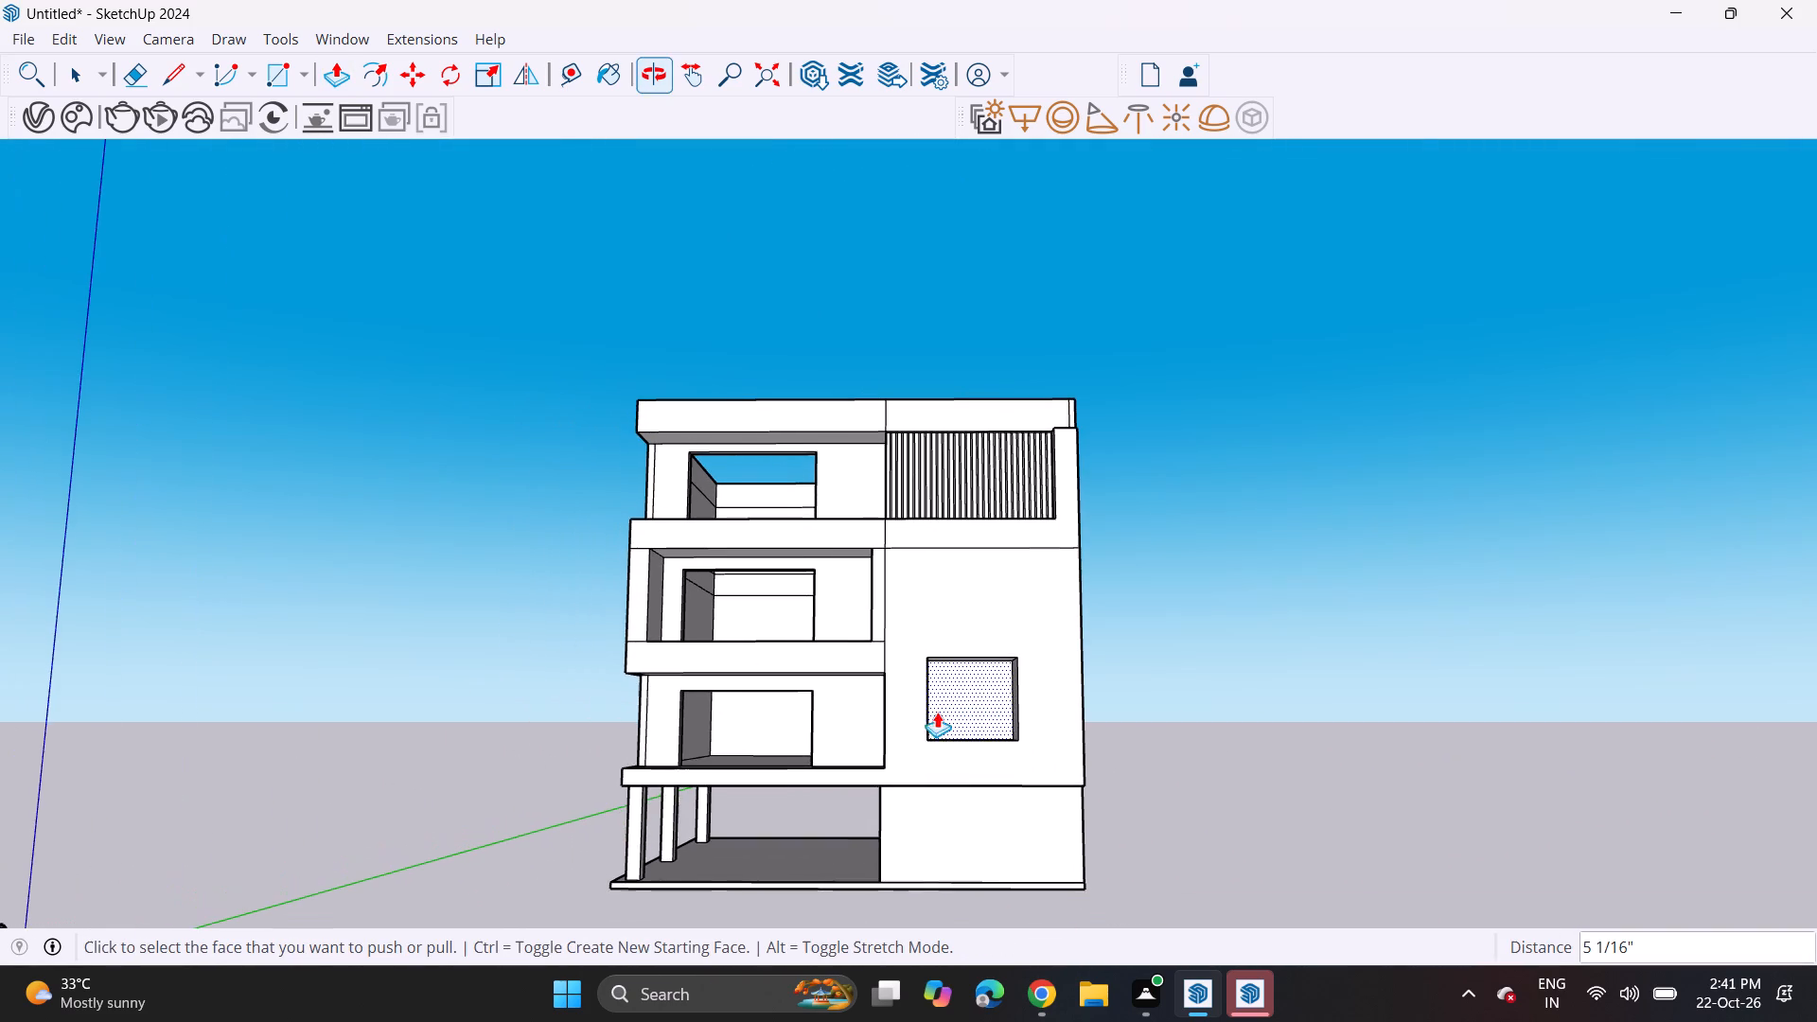
Erase the leftover edges on the top-floor balcony floor and the vertical edge on the wall beside its opening.
{"action": "scroll", "coordinate": [1066, 419], "scroll_direction": "up", "scroll_amount": 1}
{"action": "middle_click_drag", "start_coordinate": [1066, 419], "coordinate": [926, 583]}
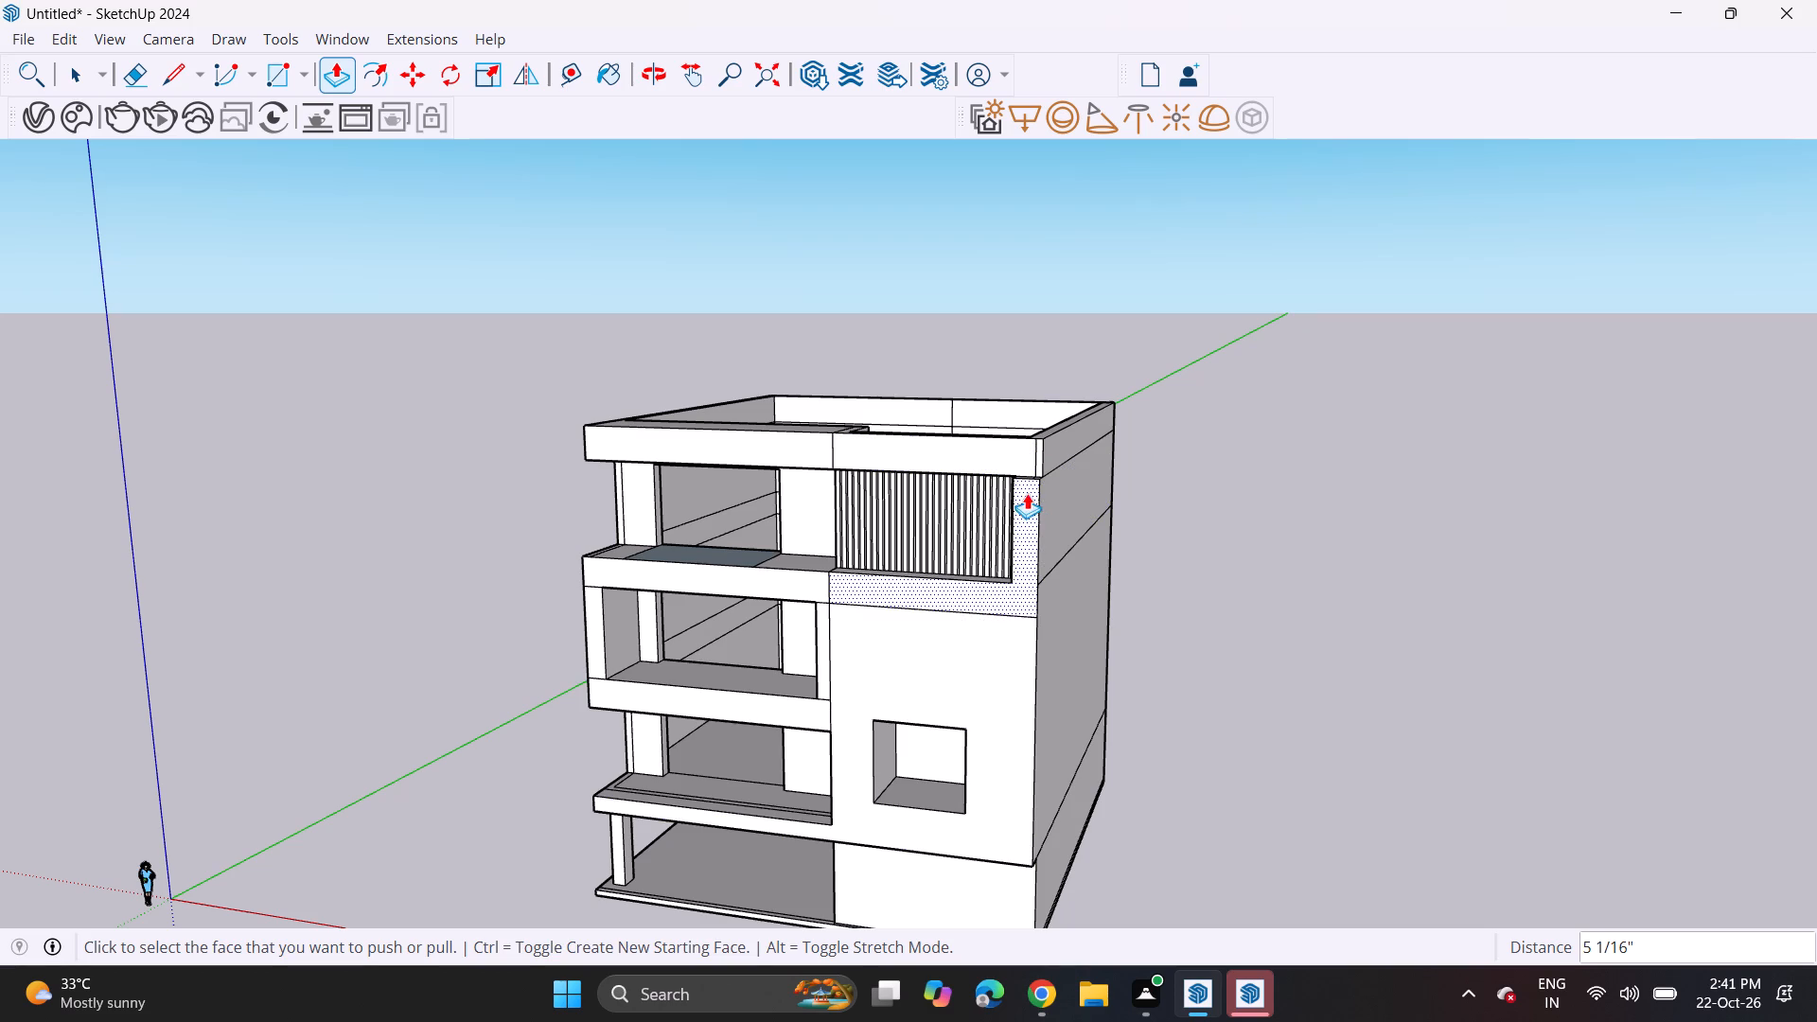
{"action": "scroll", "coordinate": [880, 594], "scroll_direction": "up", "scroll_amount": 1}
{"action": "middle_click_drag", "start_coordinate": [880, 594], "coordinate": [1078, 753]}
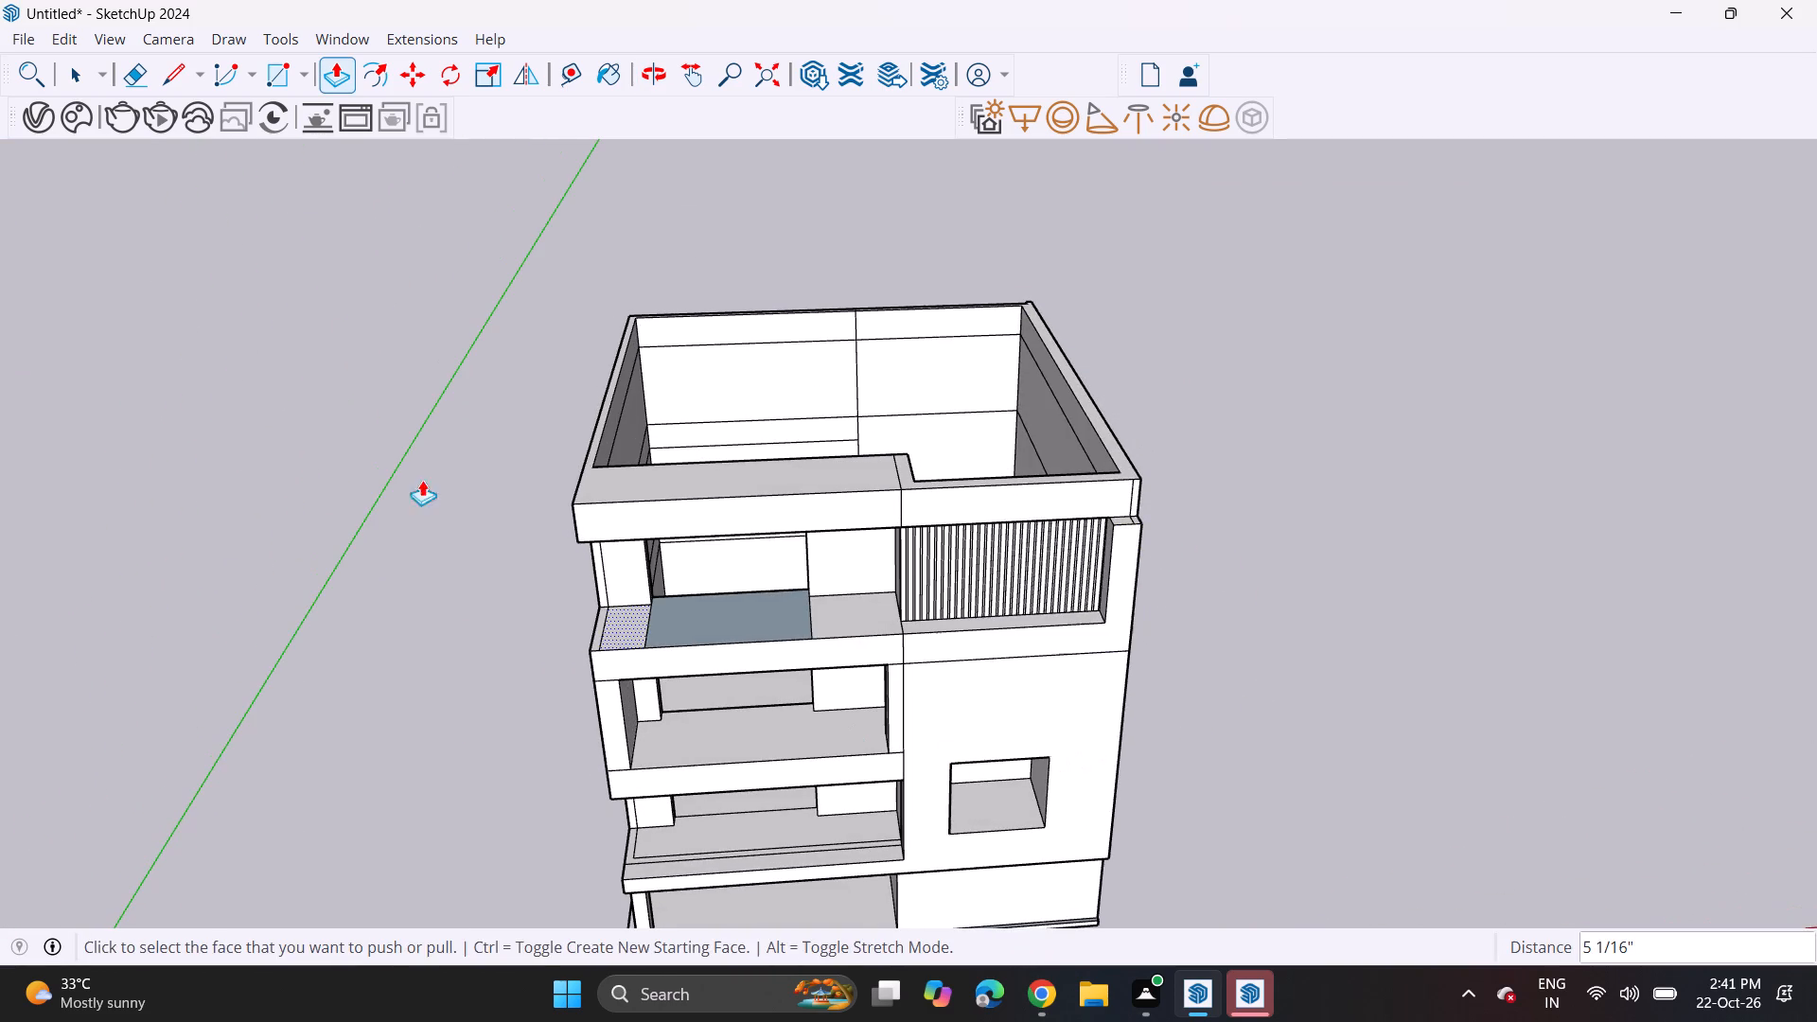
{"action": "left_click", "coordinate": [147, 65]}
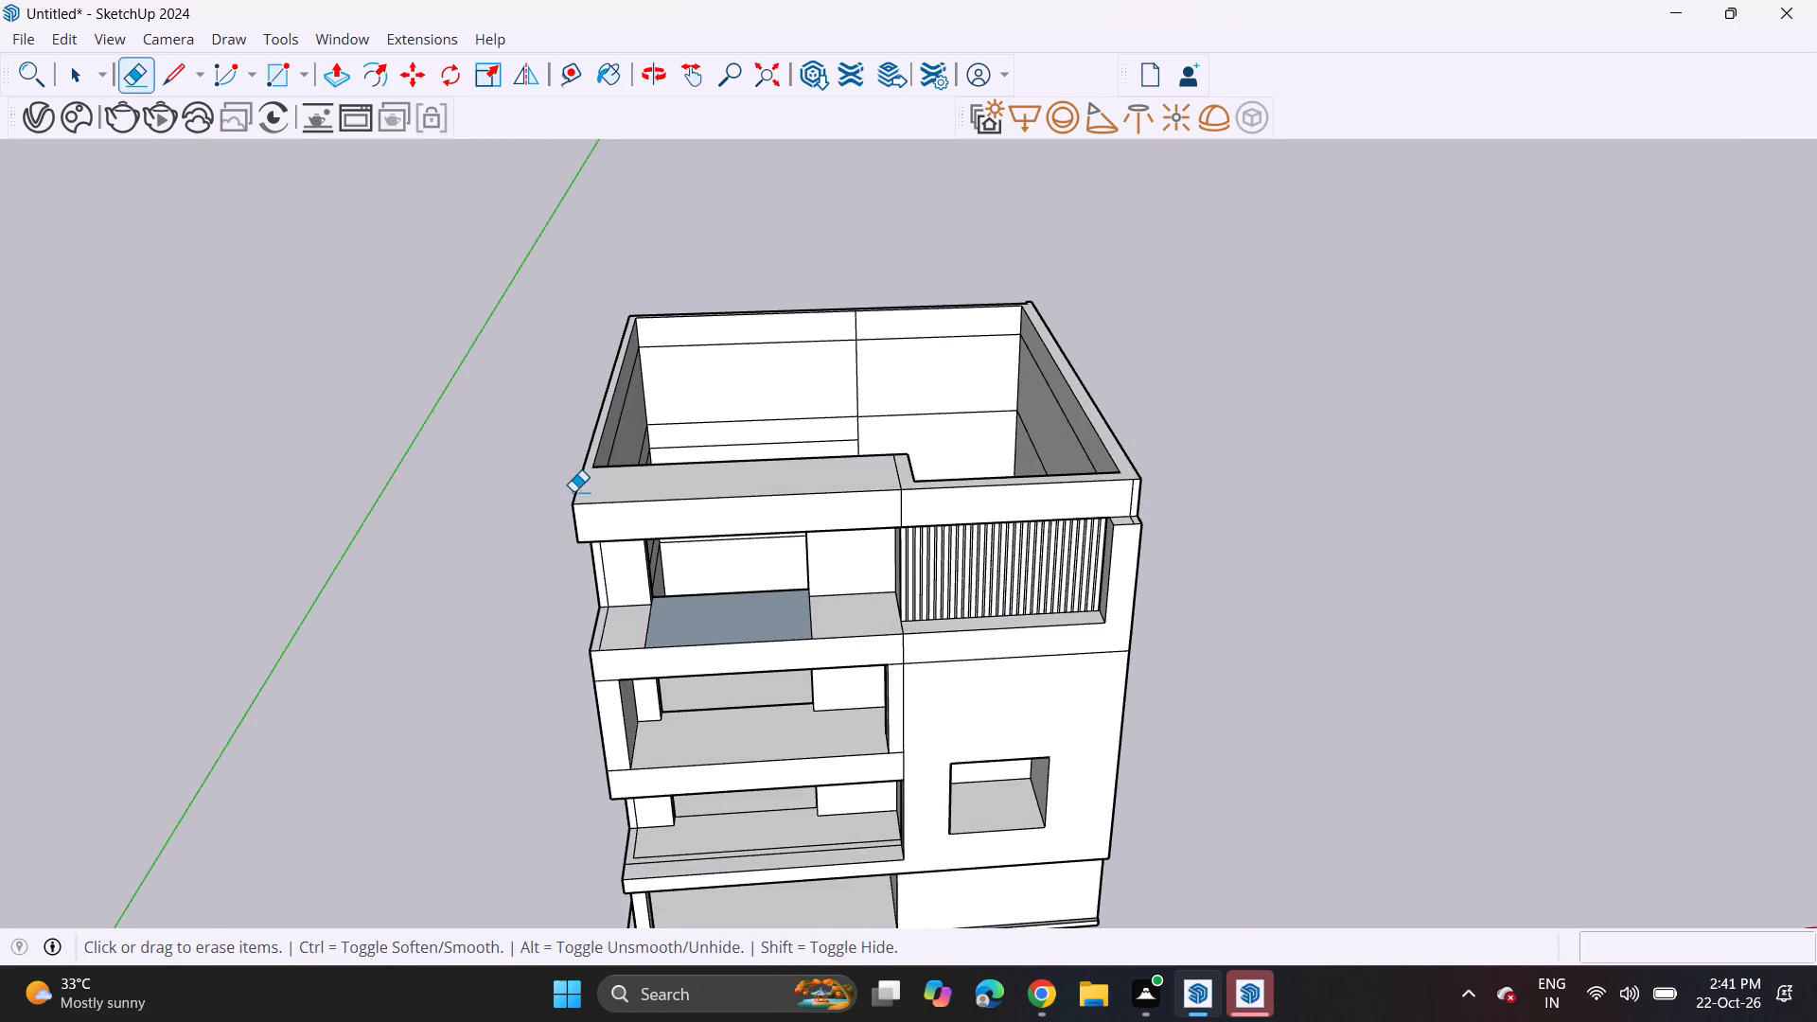
{"action": "scroll", "coordinate": [626, 572], "scroll_direction": "up", "scroll_amount": 5}
{"action": "left_click", "coordinate": [632, 666]}
{"action": "left_click", "coordinate": [986, 658]}
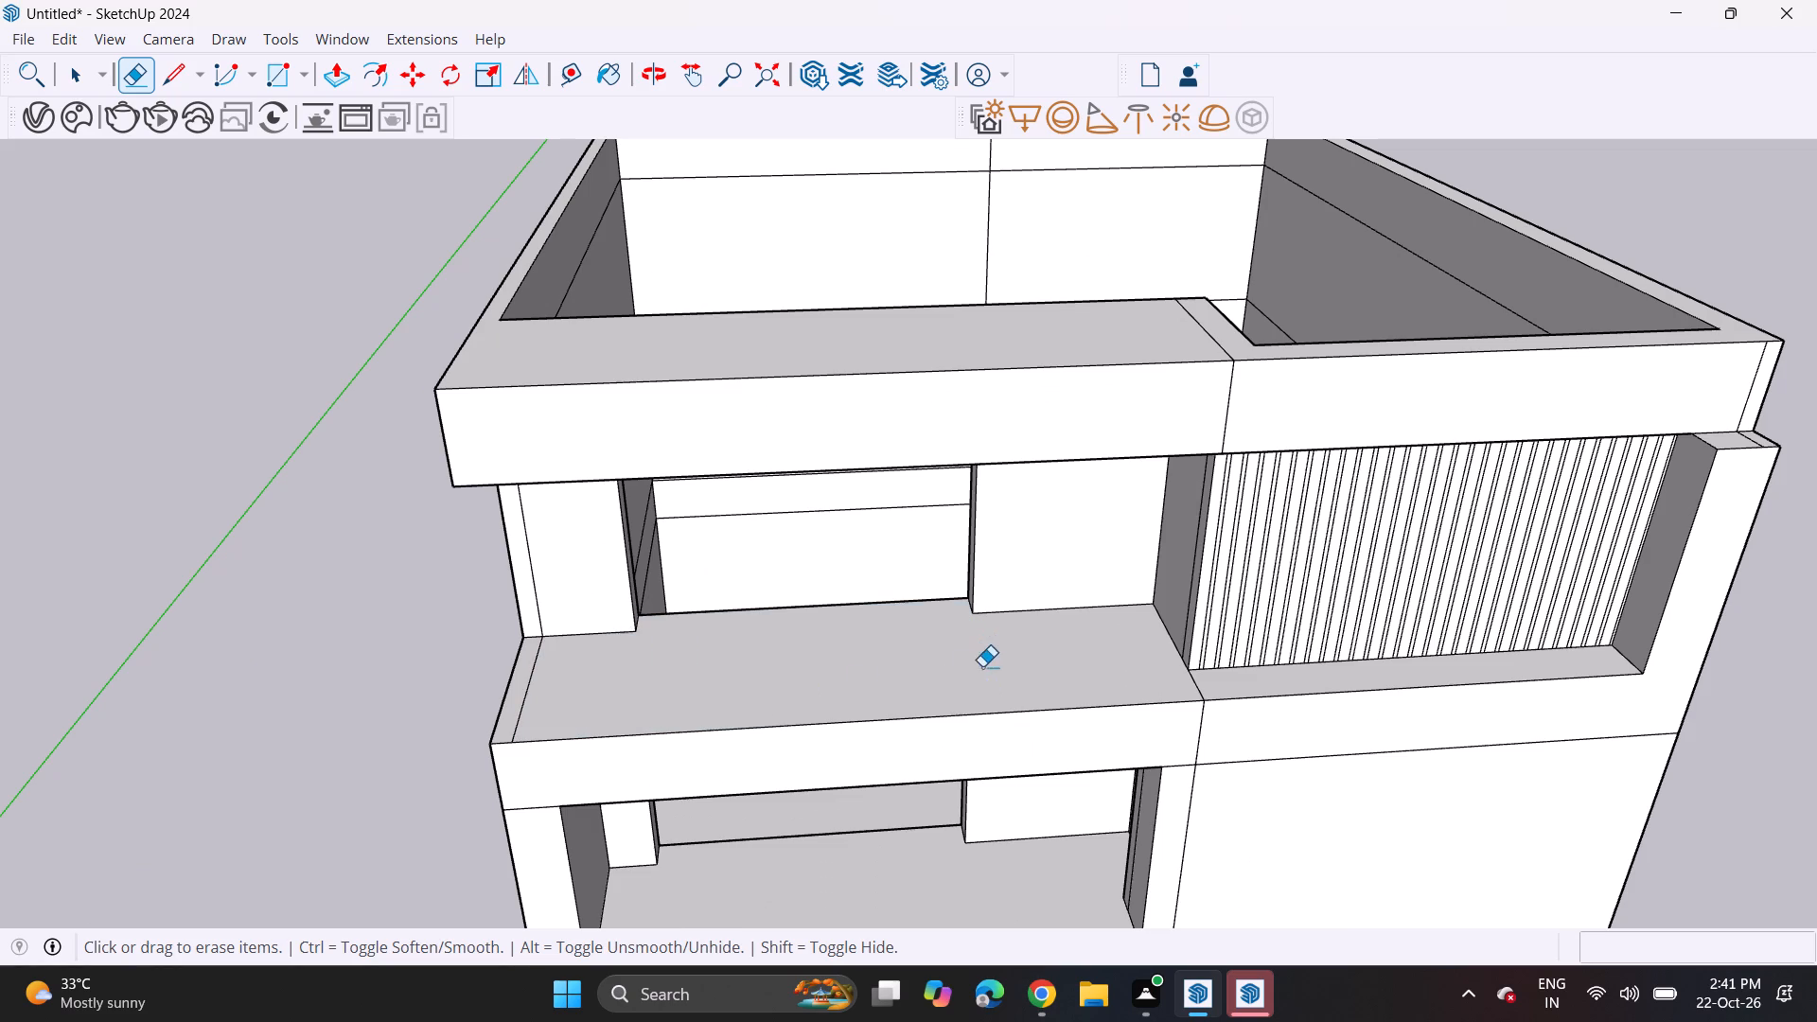
{"action": "left_click", "coordinate": [529, 678]}
{"action": "left_click", "coordinate": [545, 607]}
{"action": "left_click", "coordinate": [538, 599]}
Examine the front elevation and both sides, checking the balcony recesses, projecting bands, slatted panel and ground-floor recess.
{"action": "scroll", "coordinate": [586, 643], "scroll_direction": "down", "scroll_amount": 5}
{"action": "scroll", "coordinate": [668, 656], "scroll_direction": "up", "scroll_amount": 2}
{"action": "middle_click_drag", "start_coordinate": [644, 591], "coordinate": [630, 433]}
{"action": "scroll", "coordinate": [644, 516], "scroll_direction": "down", "scroll_amount": 6}
{"action": "middle_click_drag", "start_coordinate": [739, 567], "coordinate": [712, 399]}
{"action": "scroll", "coordinate": [712, 399], "scroll_direction": "up", "scroll_amount": 1}
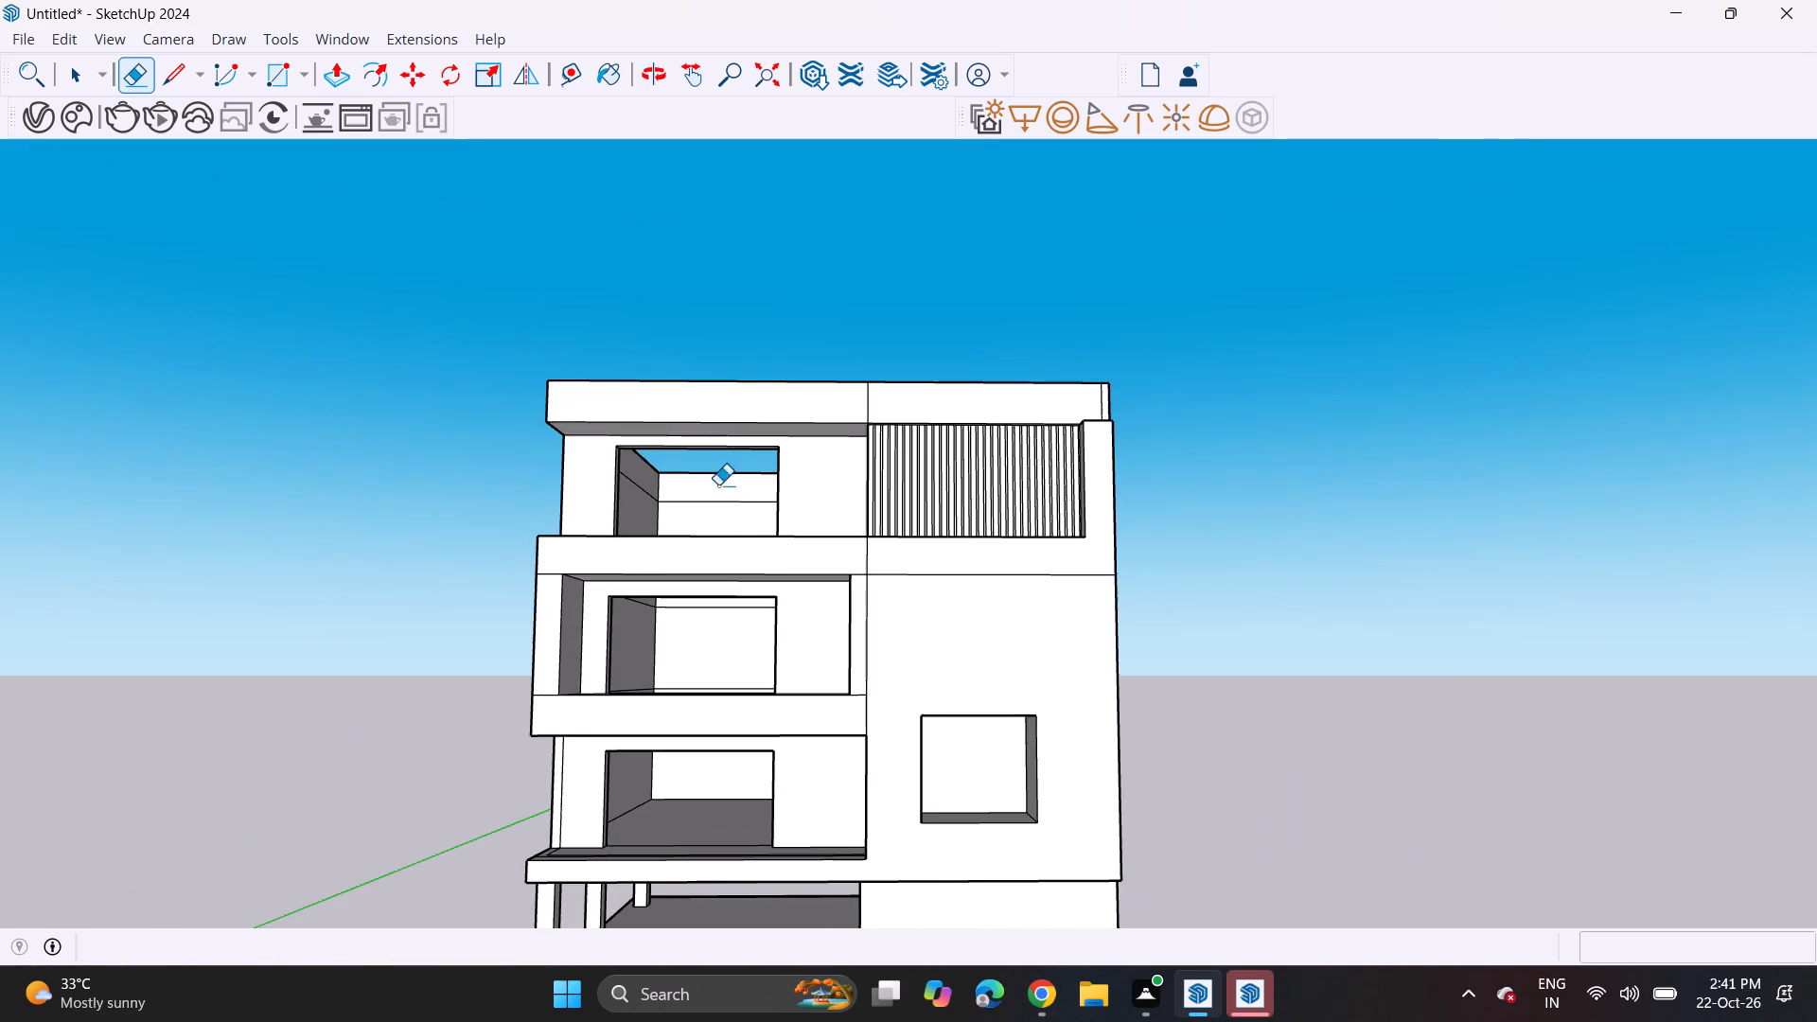
{"action": "middle_click_drag", "start_coordinate": [768, 557], "coordinate": [789, 415]}
{"action": "scroll", "coordinate": [772, 492], "scroll_direction": "up", "scroll_amount": 1, "text": "shift"}
{"action": "middle_click_drag", "start_coordinate": [820, 521], "coordinate": [792, 600]}
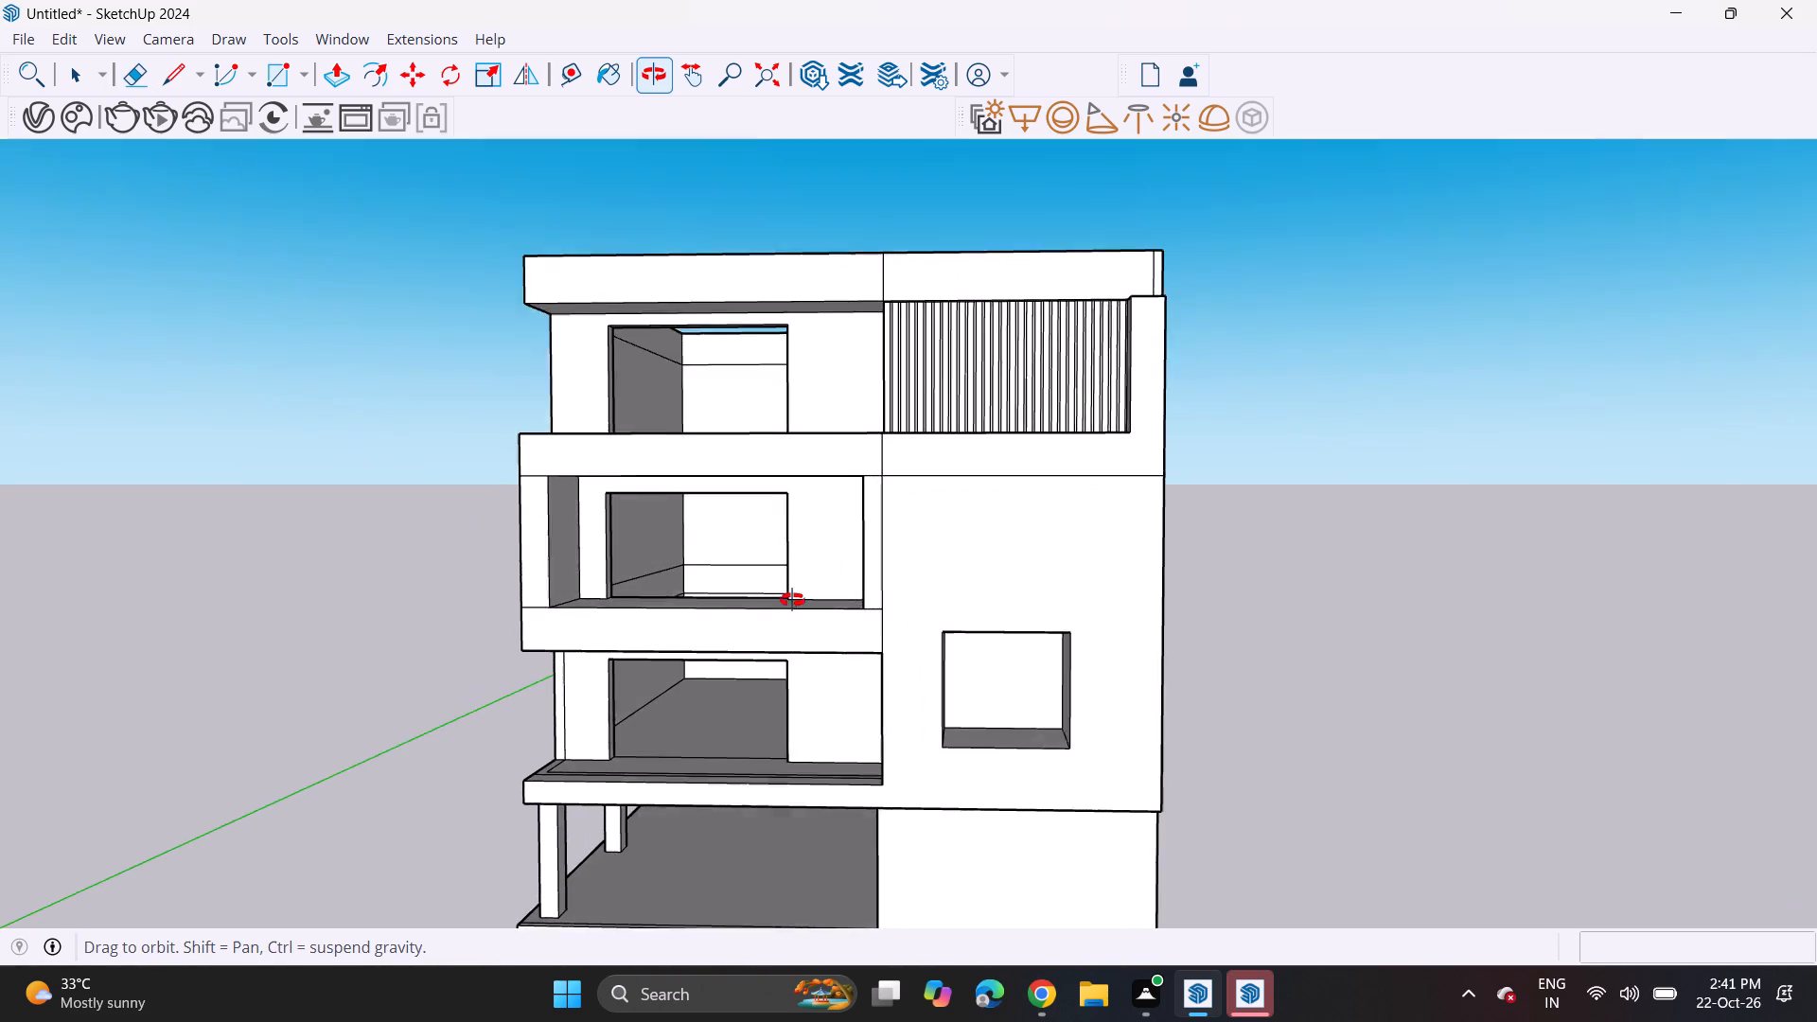
{"action": "middle_click_drag", "start_coordinate": [792, 600], "coordinate": [803, 597]}
{"action": "scroll", "coordinate": [787, 614], "scroll_direction": "down", "scroll_amount": 3}
{"action": "scroll", "coordinate": [810, 630], "scroll_direction": "up", "scroll_amount": 1, "text": "shift"}
{"action": "middle_click_drag", "start_coordinate": [817, 604], "coordinate": [857, 568], "text": "shift"}
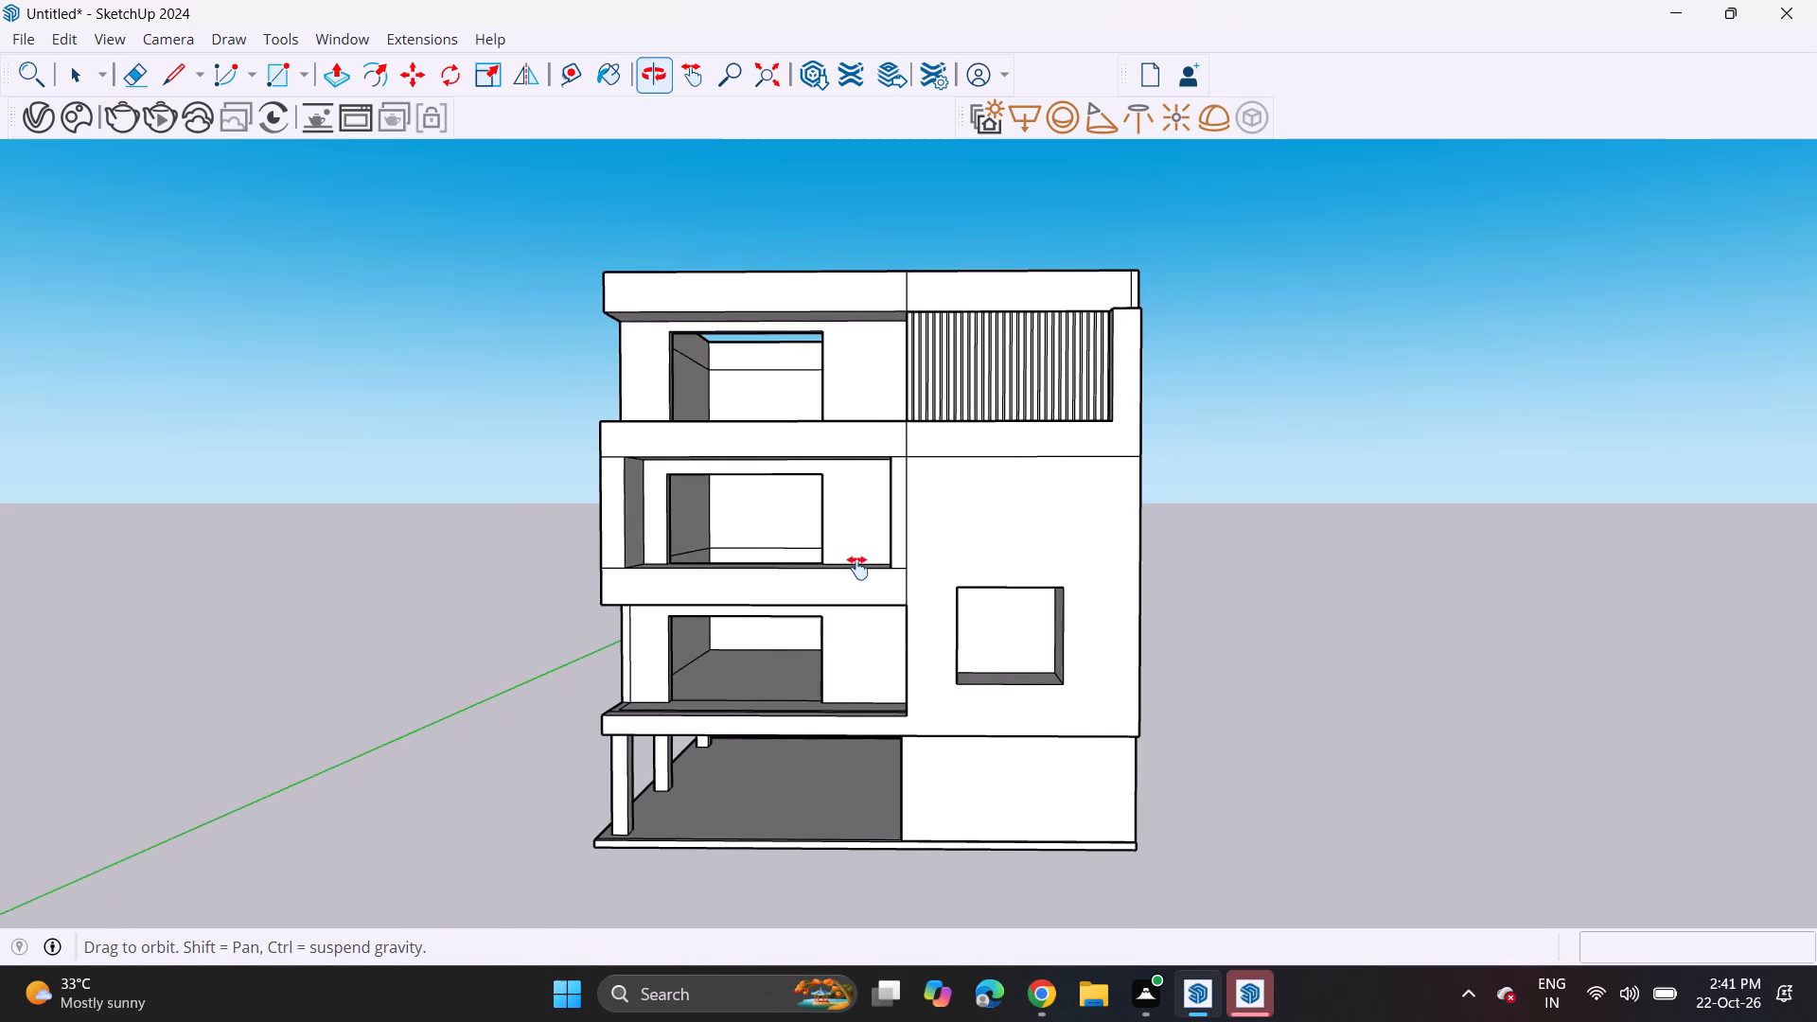
{"action": "middle_click_drag", "start_coordinate": [857, 568], "coordinate": [859, 568], "text": "shift"}
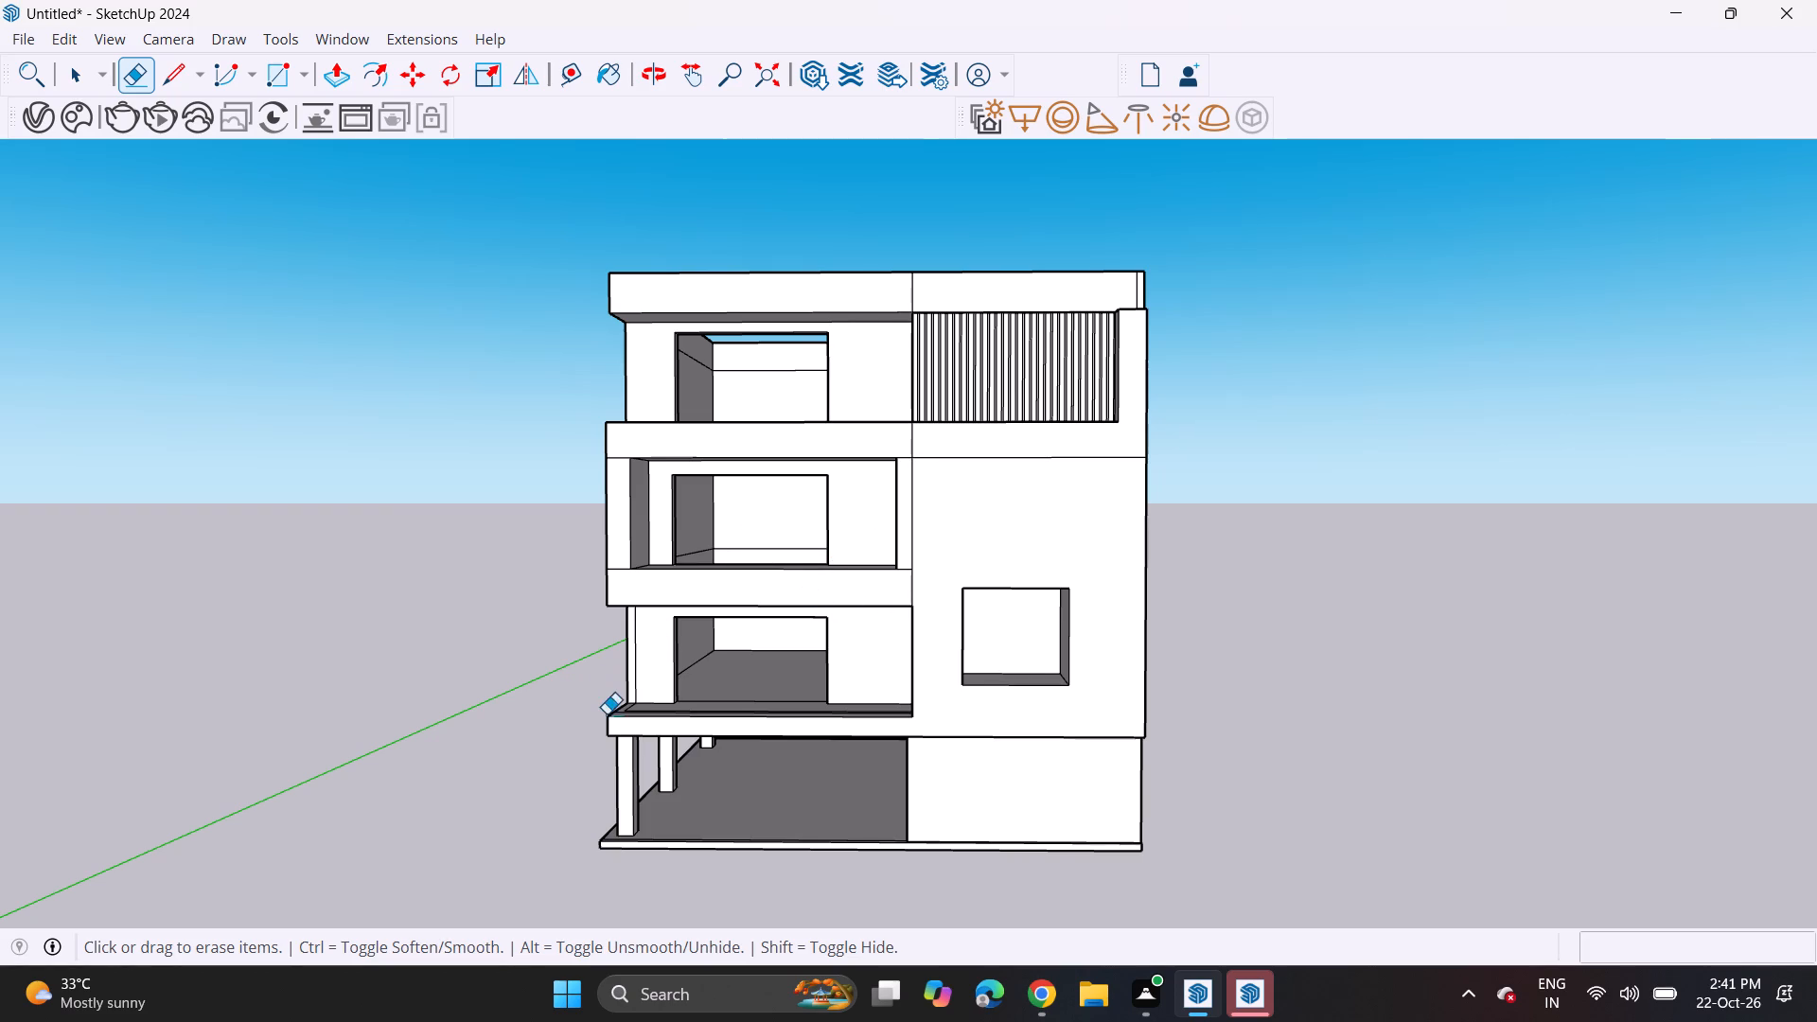
{"action": "middle_click_drag", "start_coordinate": [609, 713], "coordinate": [882, 734]}
{"action": "middle_click_drag", "start_coordinate": [856, 731], "coordinate": [670, 742]}
{"action": "scroll", "coordinate": [676, 742], "scroll_direction": "up", "scroll_amount": 1}
{"action": "scroll", "coordinate": [787, 675], "scroll_direction": "up", "scroll_amount": 6}
{"action": "middle_click_drag", "start_coordinate": [806, 670], "coordinate": [641, 679]}
{"action": "middle_click_drag", "start_coordinate": [733, 660], "coordinate": [599, 657]}
{"action": "scroll", "coordinate": [596, 657], "scroll_direction": "up", "scroll_amount": 1}
{"action": "scroll", "coordinate": [593, 657], "scroll_direction": "down", "scroll_amount": 6}
{"action": "middle_click_drag", "start_coordinate": [830, 674], "coordinate": [850, 657]}
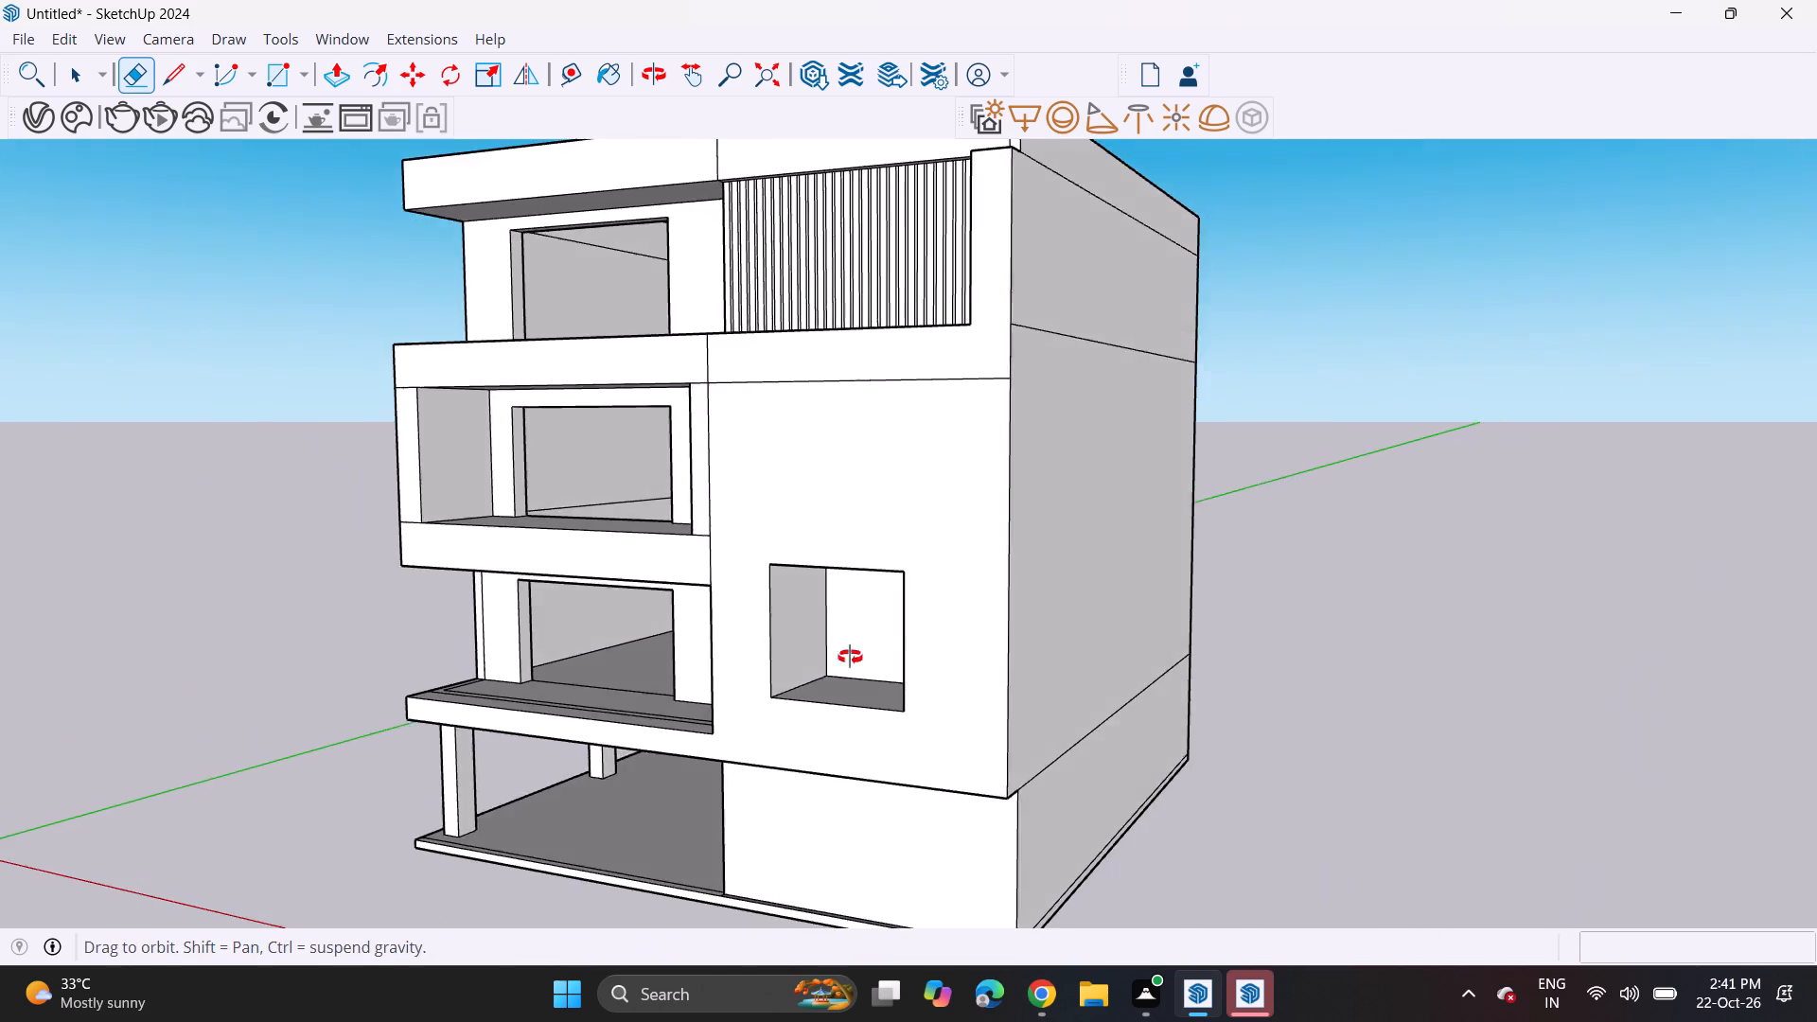
{"action": "middle_click_drag", "start_coordinate": [850, 657], "coordinate": [956, 620]}
{"action": "middle_click_drag", "start_coordinate": [758, 661], "coordinate": [1008, 674], "text": "shift"}
{"action": "scroll", "coordinate": [758, 661], "scroll_direction": "up", "scroll_amount": 1, "text": "shift"}
{"action": "middle_click_drag", "start_coordinate": [960, 678], "coordinate": [1113, 666]}
{"action": "scroll", "coordinate": [1022, 662], "scroll_direction": "down", "scroll_amount": 5}
{"action": "scroll", "coordinate": [1038, 696], "scroll_direction": "up", "scroll_amount": 1}
{"action": "middle_click_drag", "start_coordinate": [1035, 694], "coordinate": [1012, 690]}
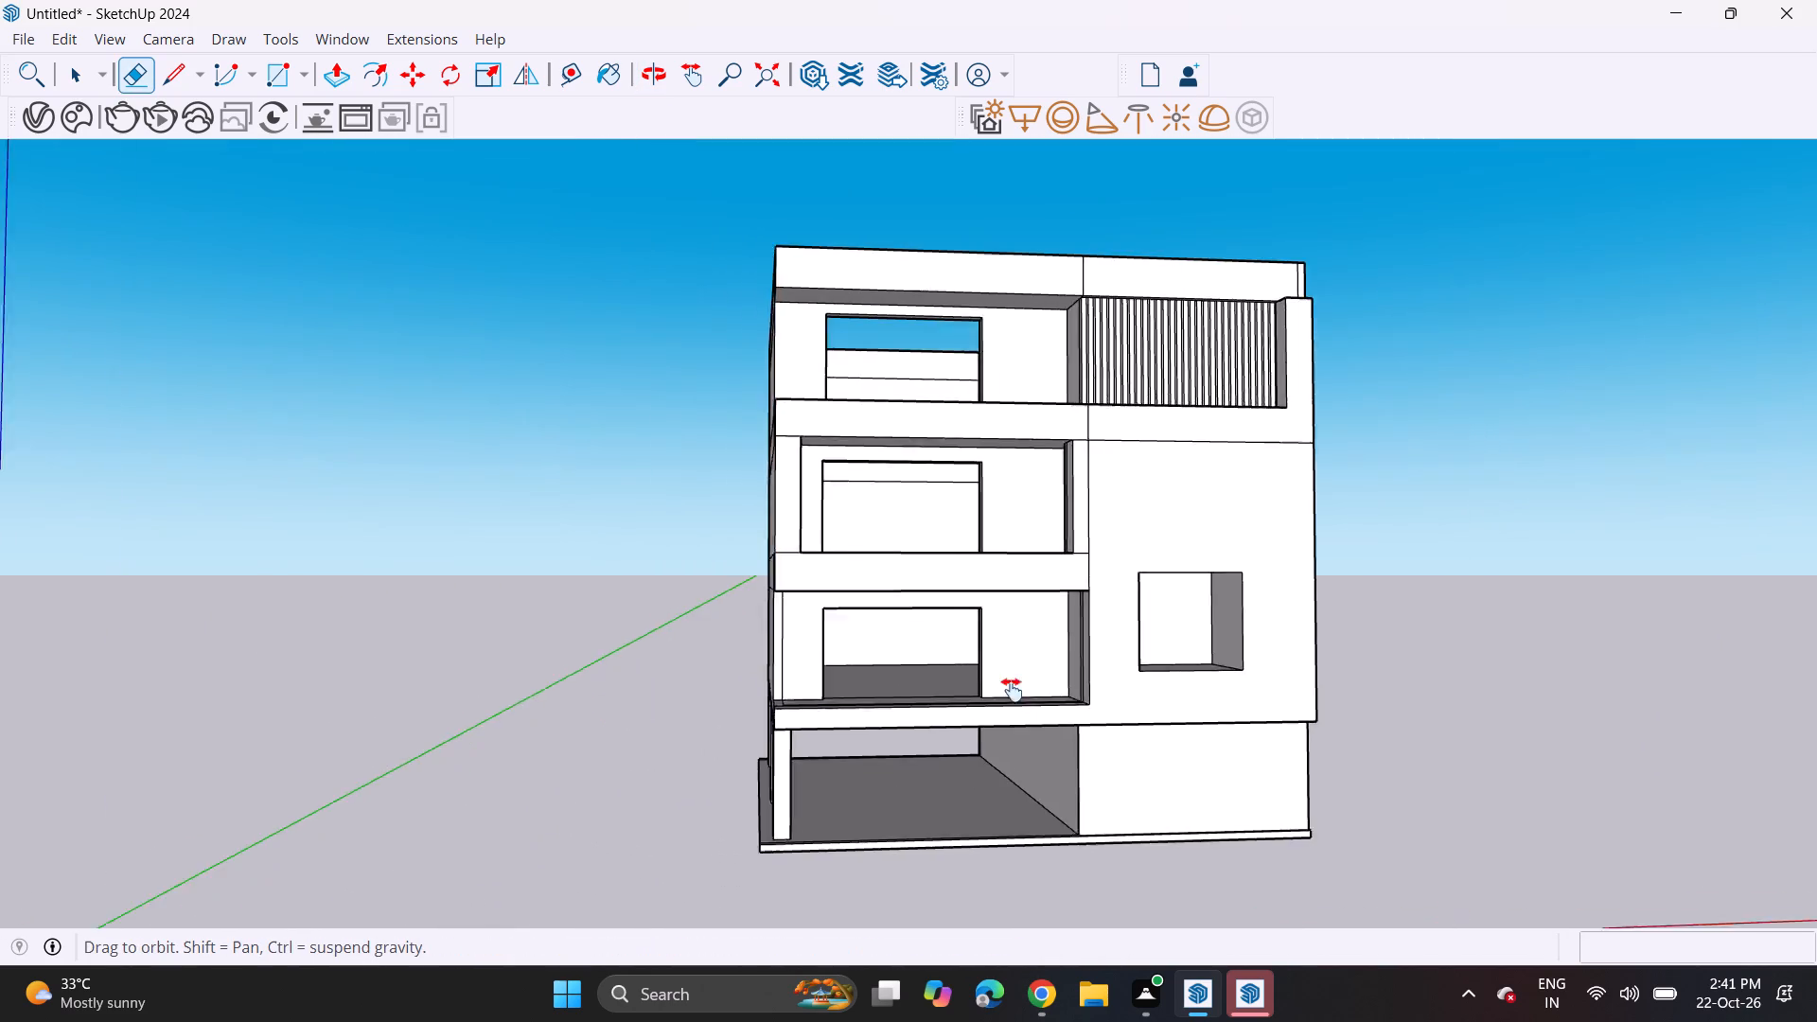
{"action": "middle_click_drag", "start_coordinate": [1012, 690], "coordinate": [832, 692]}
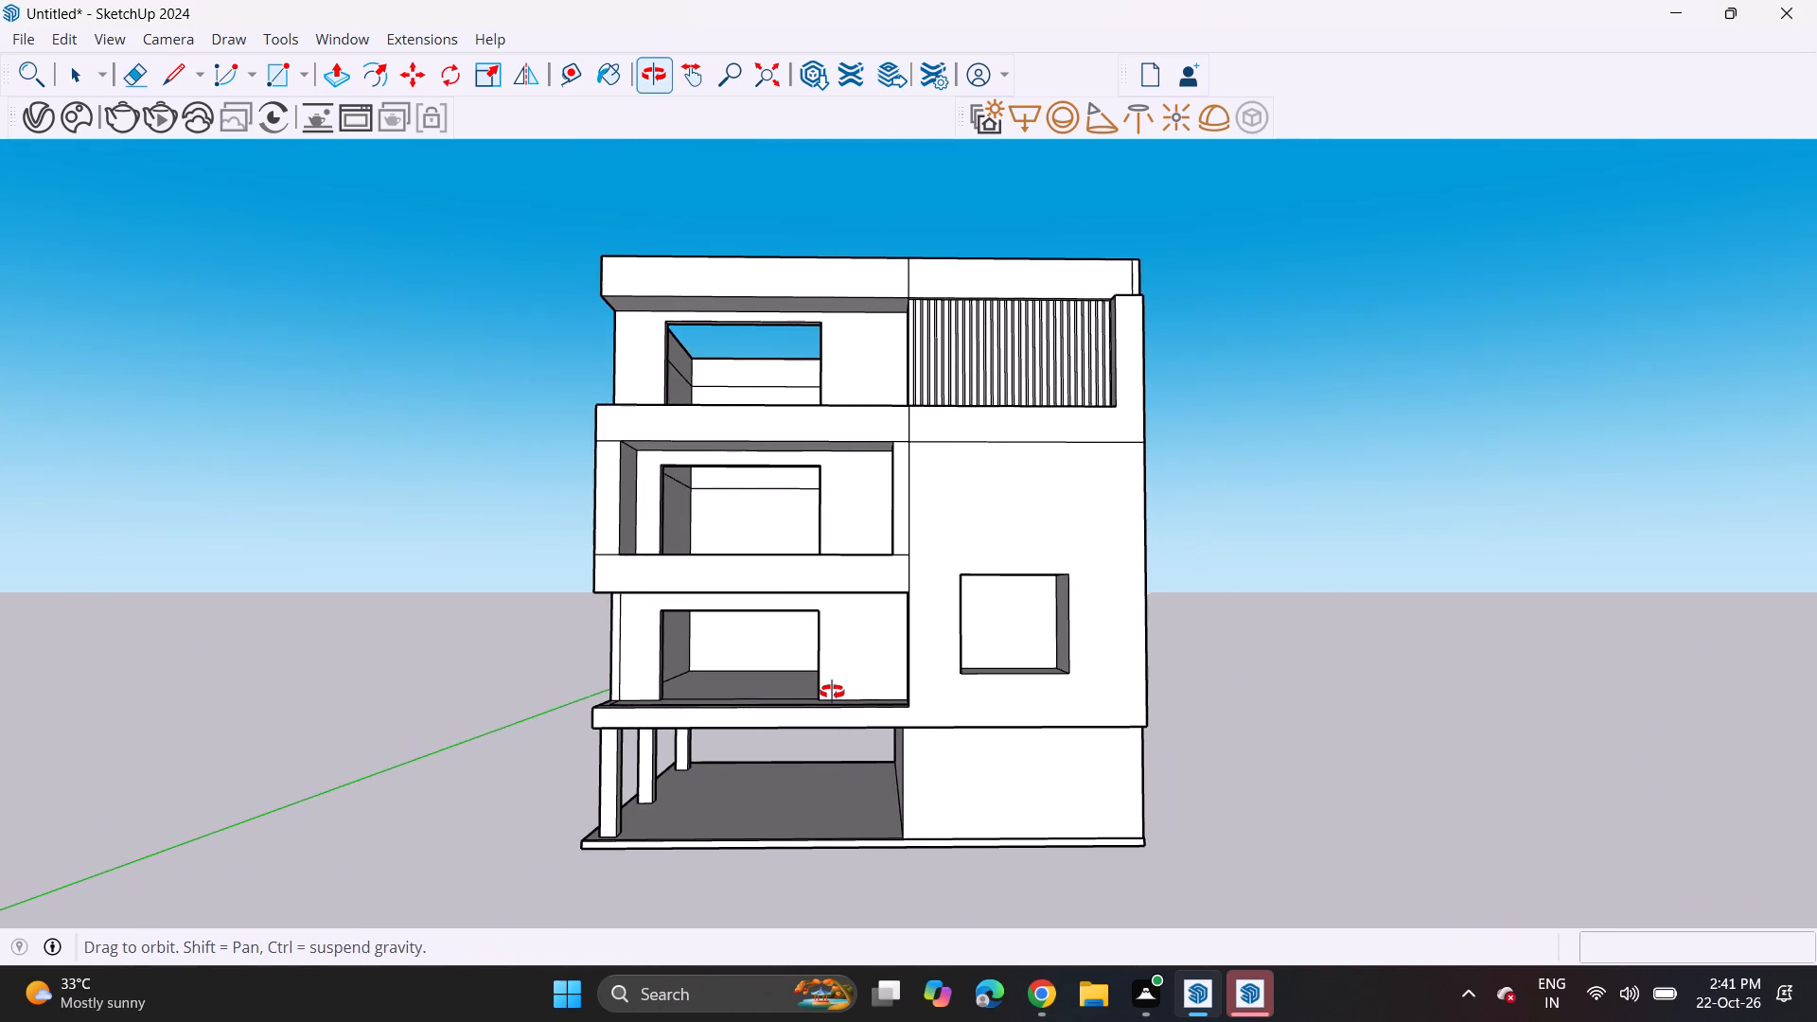
{"action": "middle_click_drag", "start_coordinate": [832, 692], "coordinate": [832, 682]}
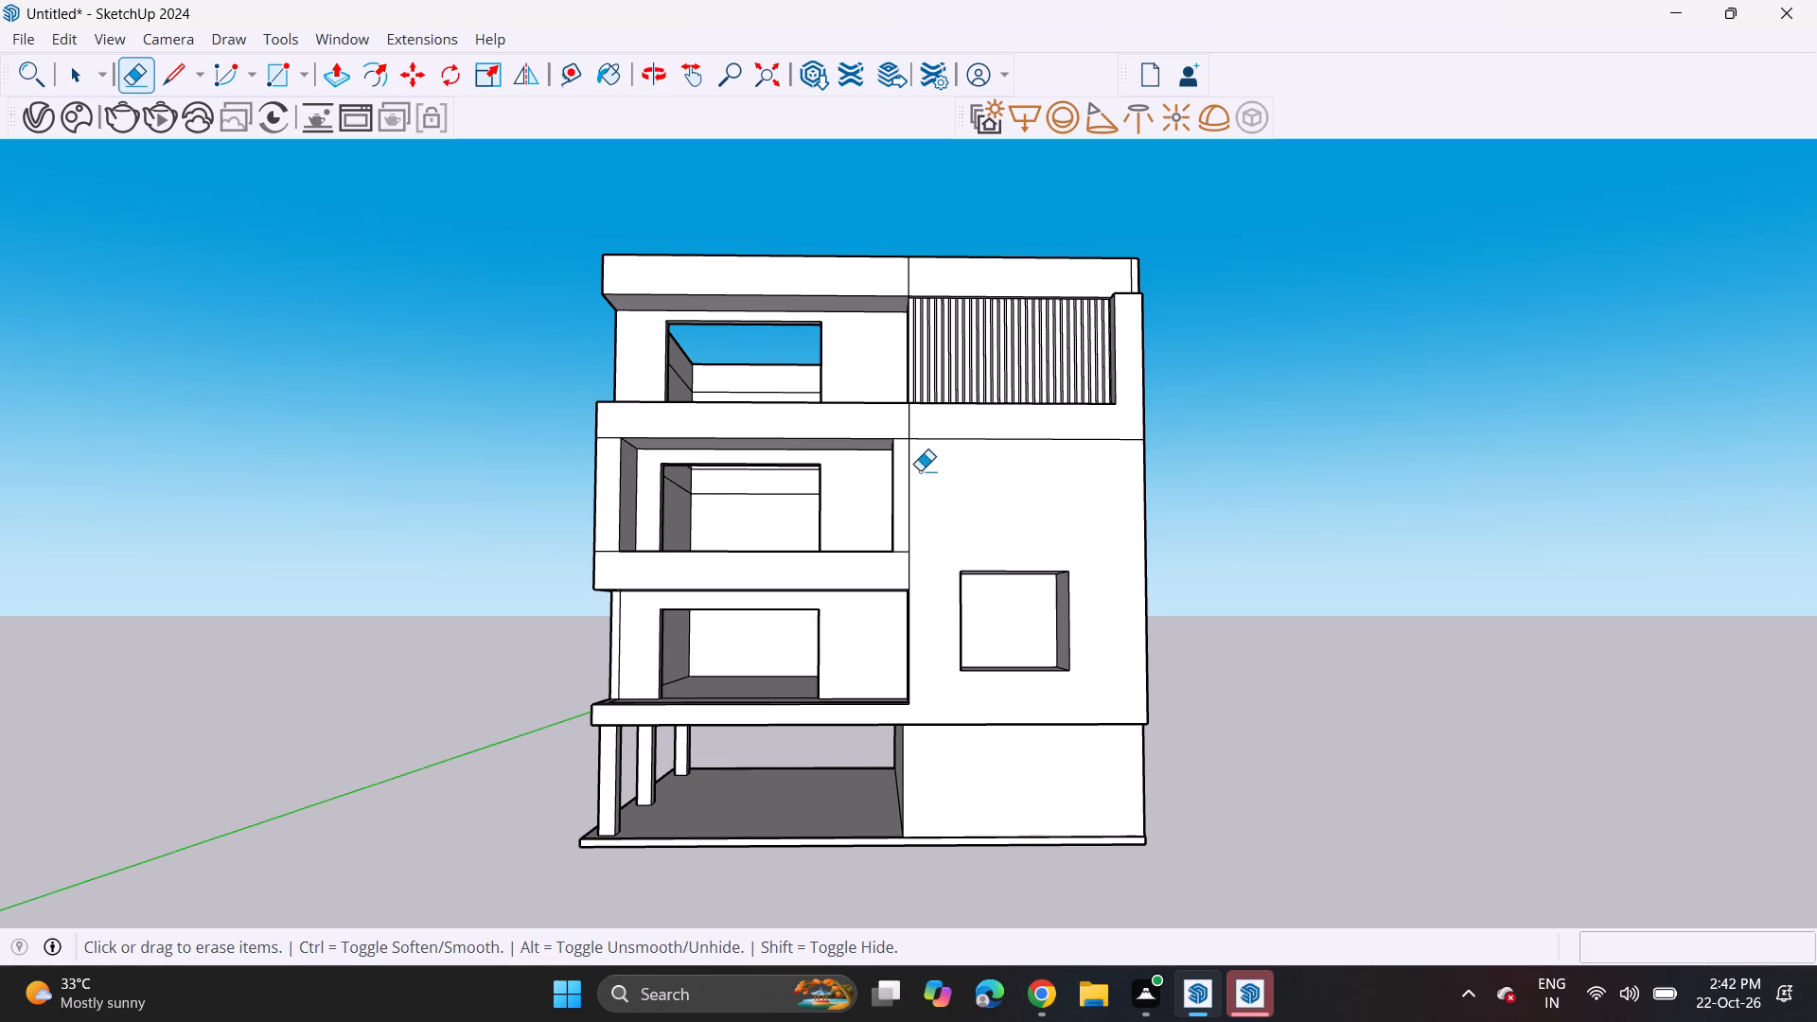
Draw a 28' 9 3/8" line across the top of the roof overhang, continuing the front parapet's inner edge to the far end.
{"action": "scroll", "coordinate": [856, 472], "scroll_direction": "down", "scroll_amount": 1}
{"action": "middle_click_drag", "start_coordinate": [712, 432], "coordinate": [727, 482]}
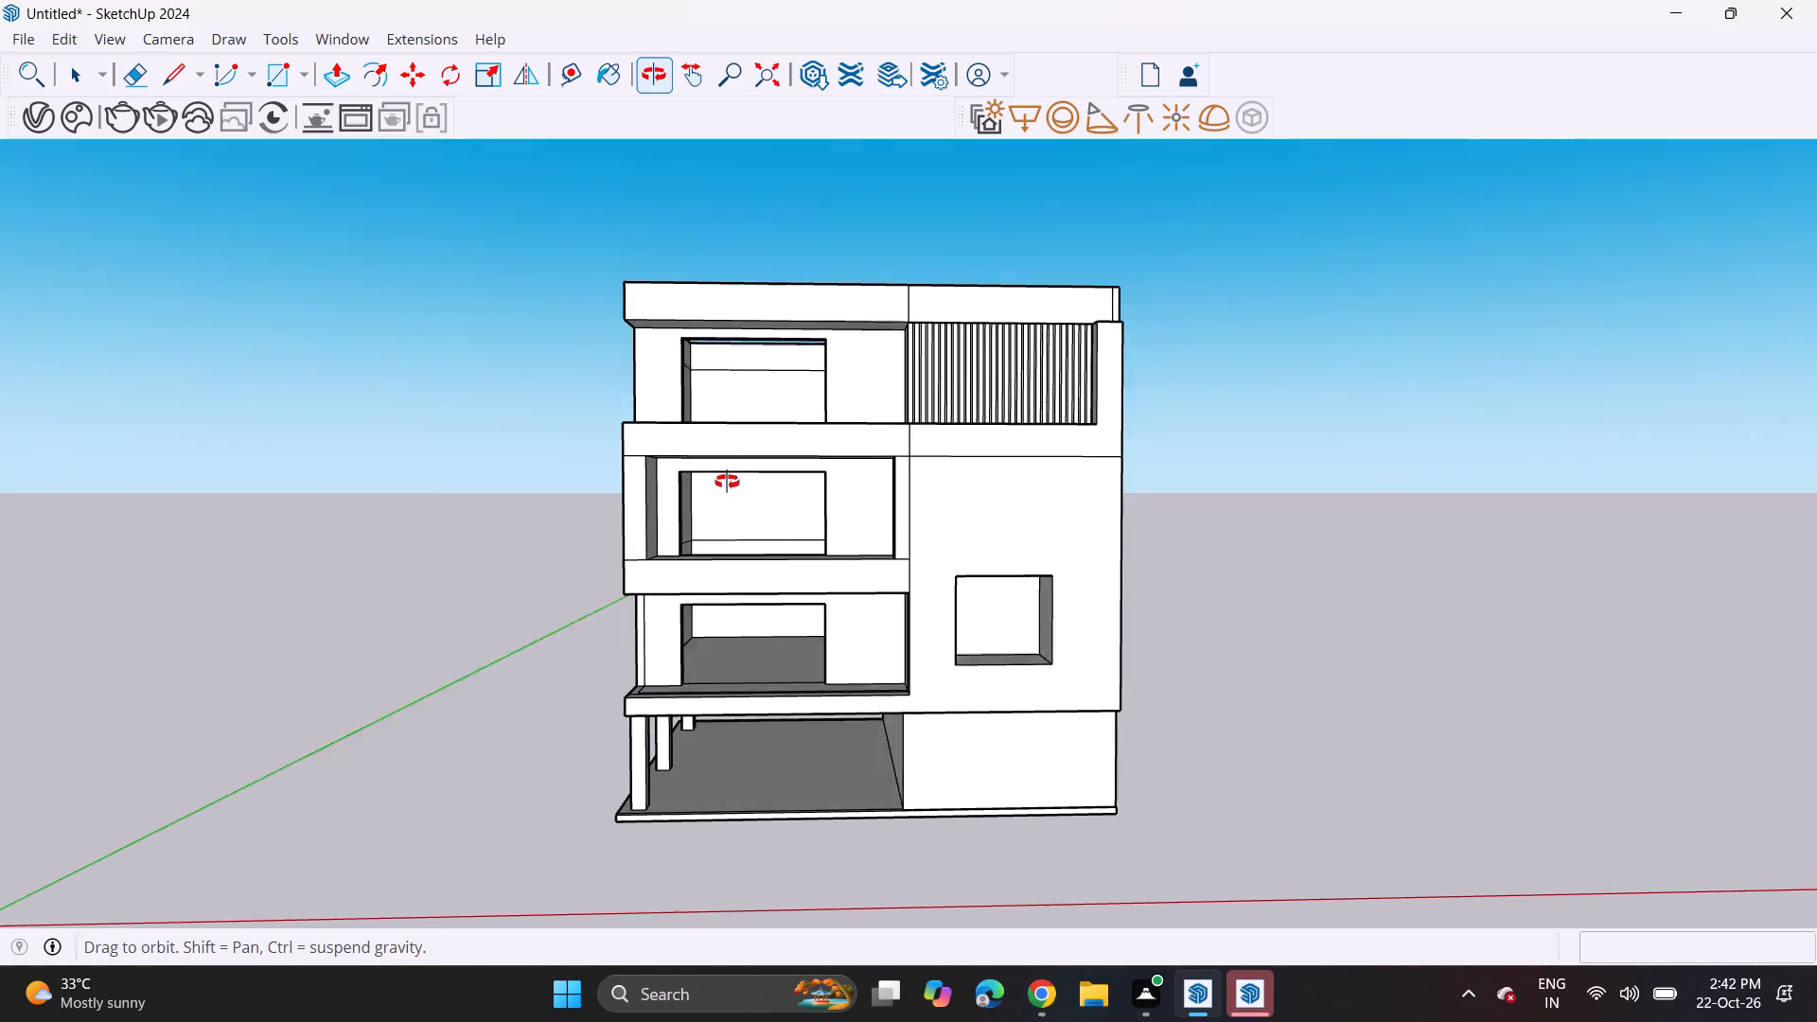
{"action": "middle_click_drag", "start_coordinate": [727, 482], "coordinate": [721, 475]}
{"action": "middle_click_drag", "start_coordinate": [797, 336], "coordinate": [797, 514]}
{"action": "middle_click_drag", "start_coordinate": [803, 453], "coordinate": [1310, 538]}
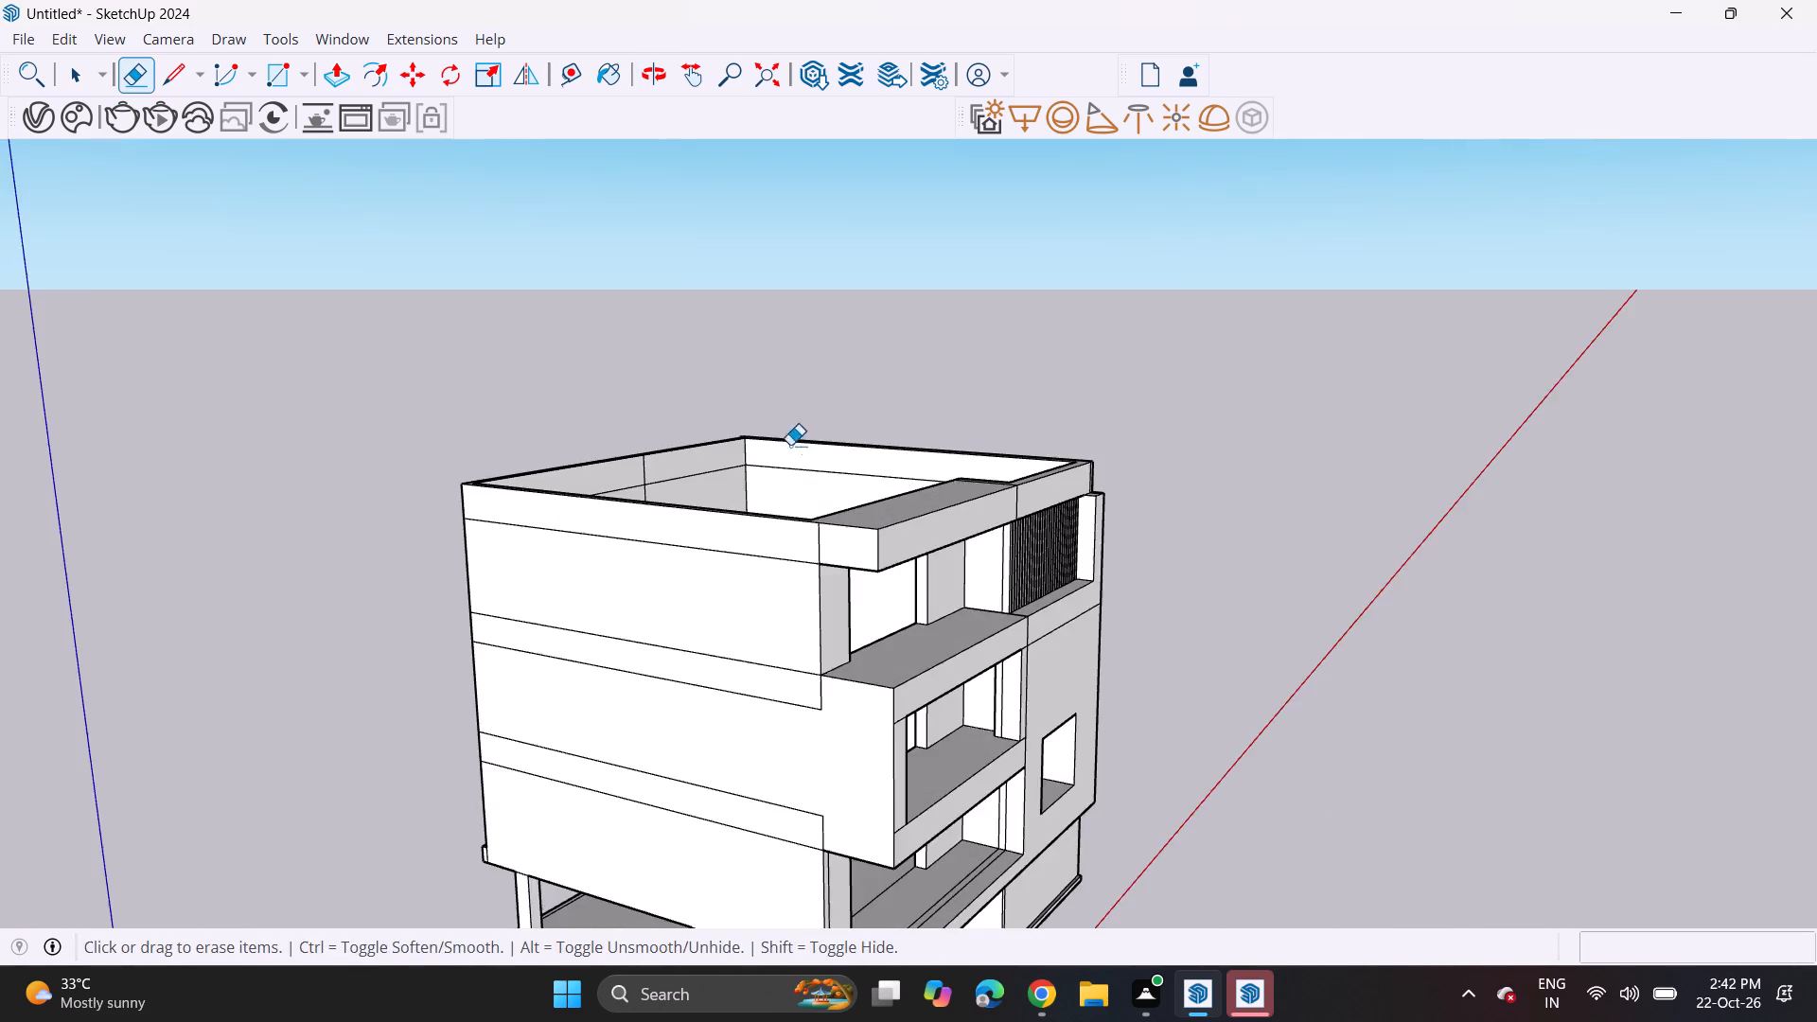
{"action": "scroll", "coordinate": [789, 438], "scroll_direction": "up", "scroll_amount": 2}
{"action": "middle_click_drag", "start_coordinate": [836, 448], "coordinate": [1329, 664]}
{"action": "scroll", "coordinate": [1122, 414], "scroll_direction": "up", "scroll_amount": 9}
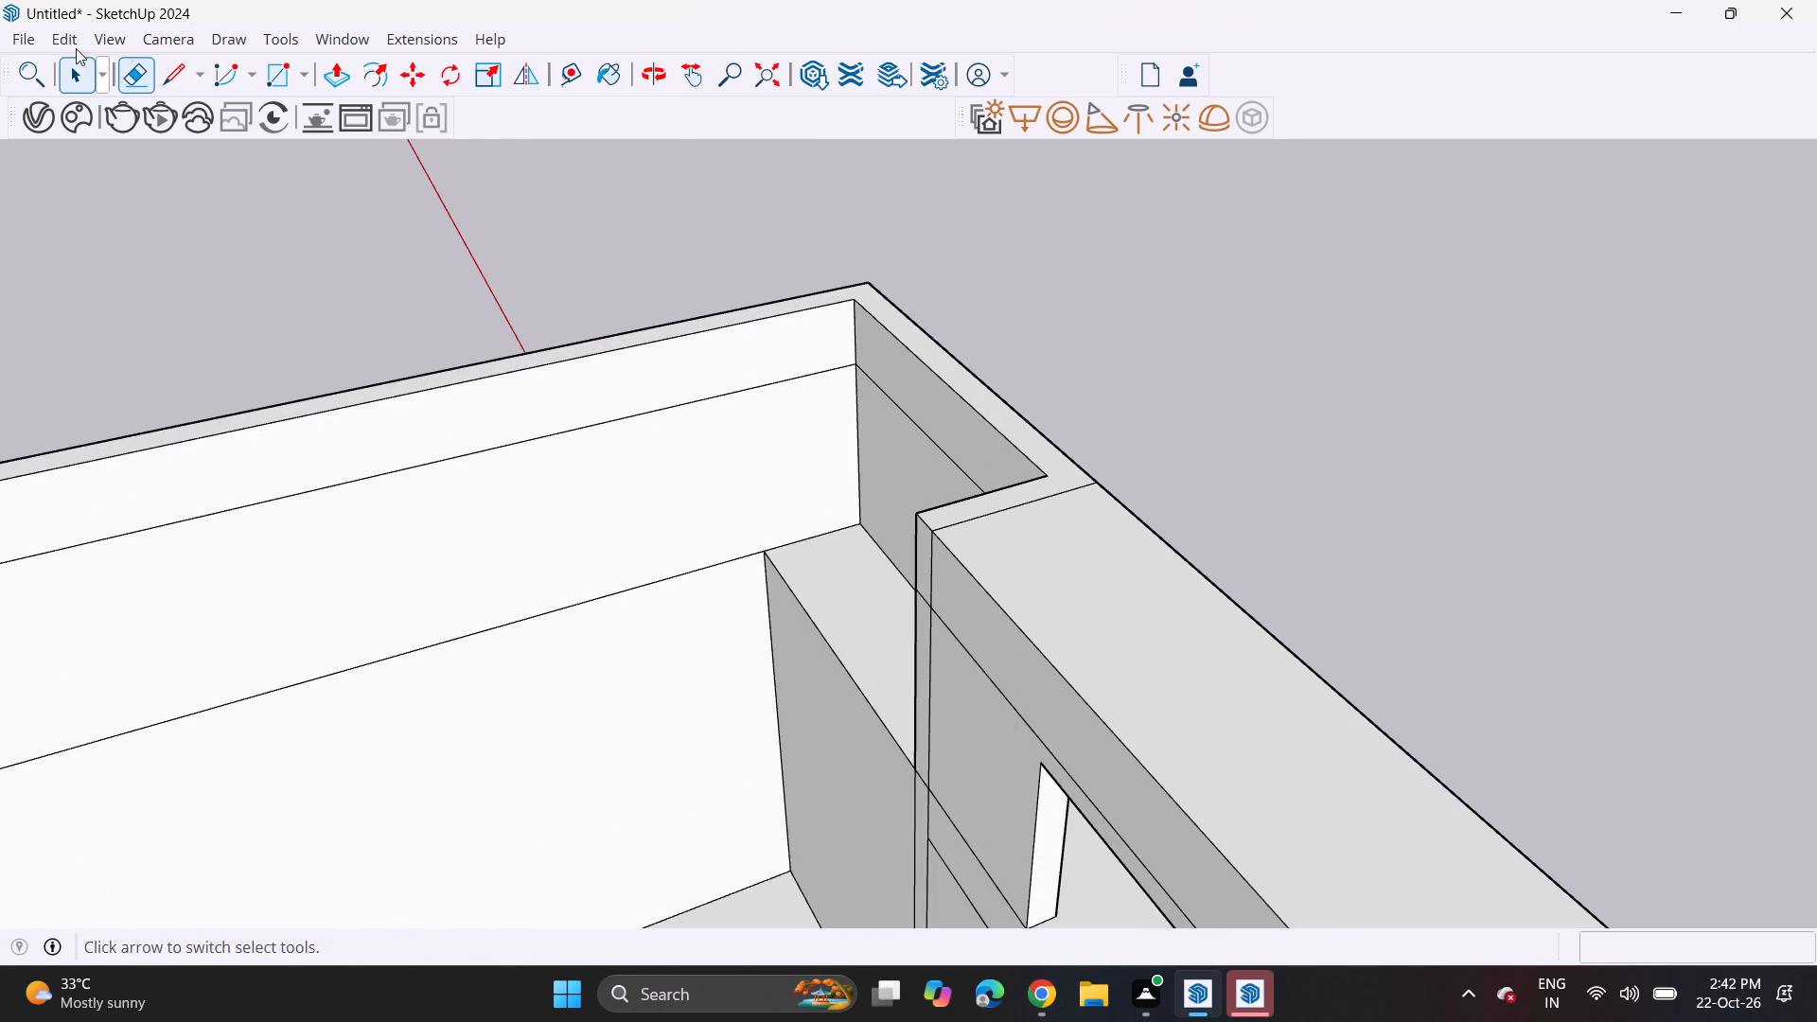
{"action": "left_click", "coordinate": [184, 73]}
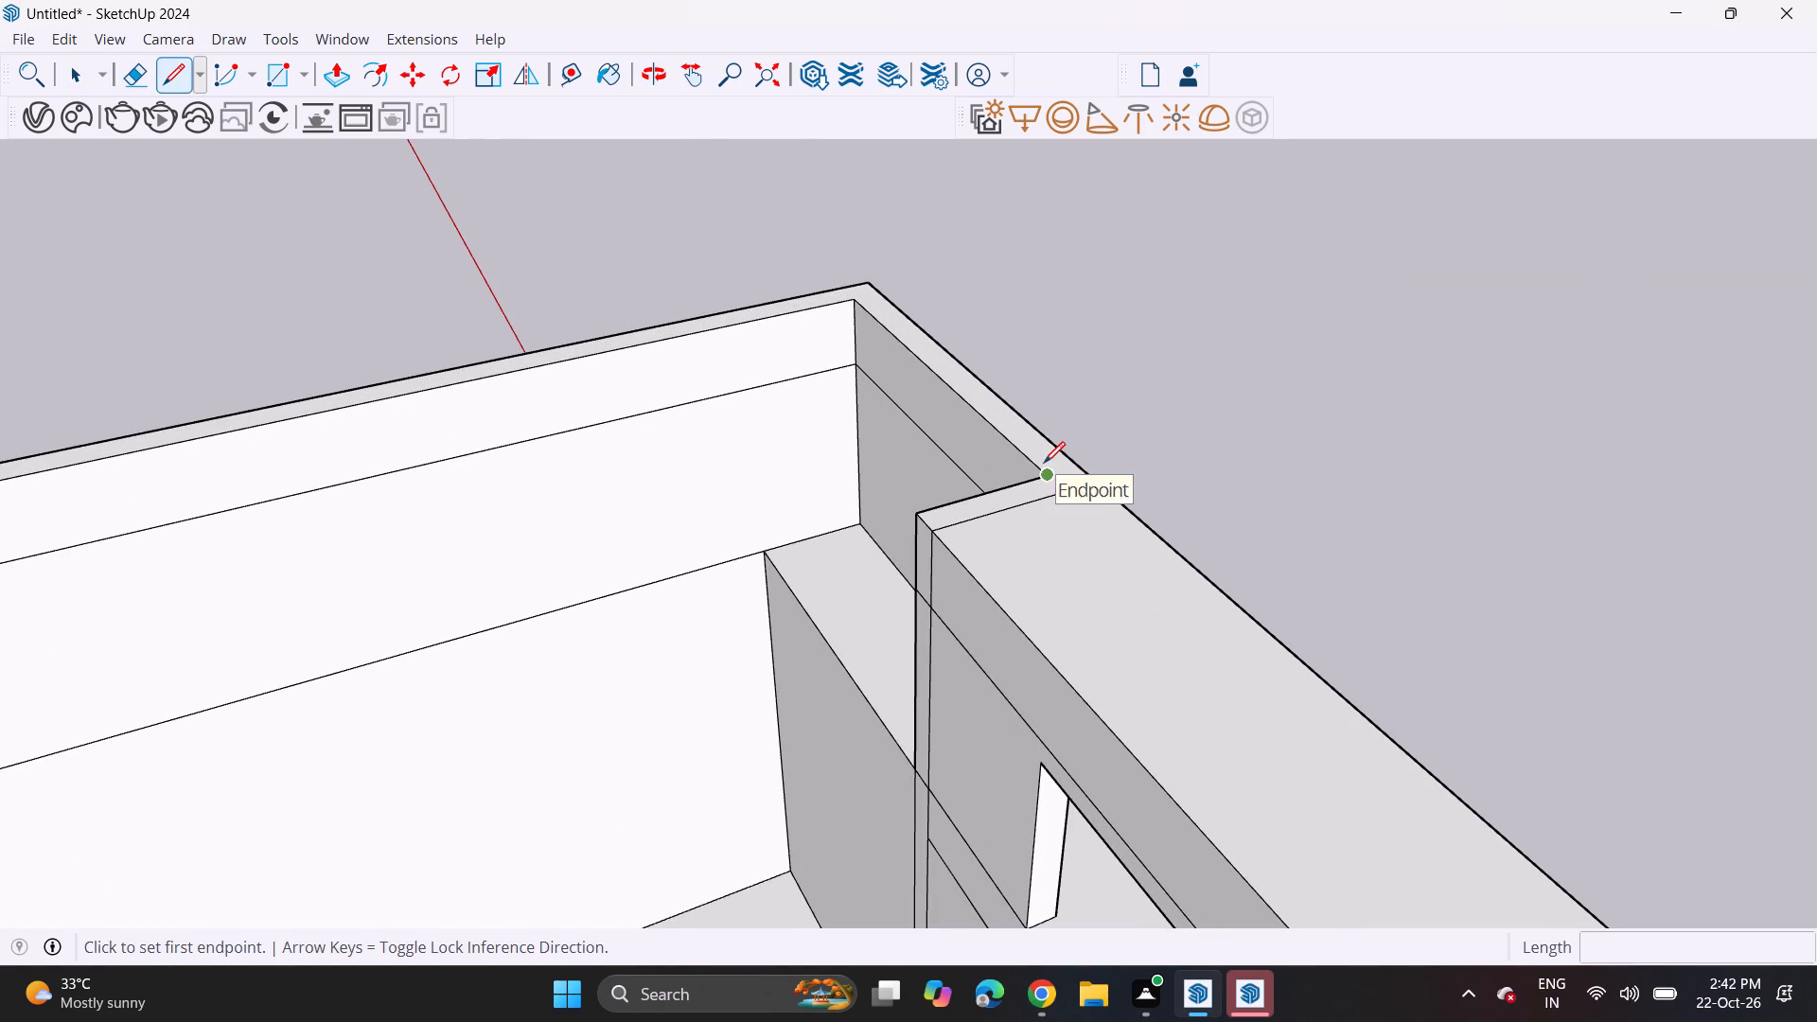
{"action": "left_click", "coordinate": [1044, 463]}
{"action": "scroll", "coordinate": [1173, 622], "scroll_direction": "down", "scroll_amount": 6}
{"action": "middle_click_drag", "start_coordinate": [1208, 661], "coordinate": [954, 485], "text": "shift"}
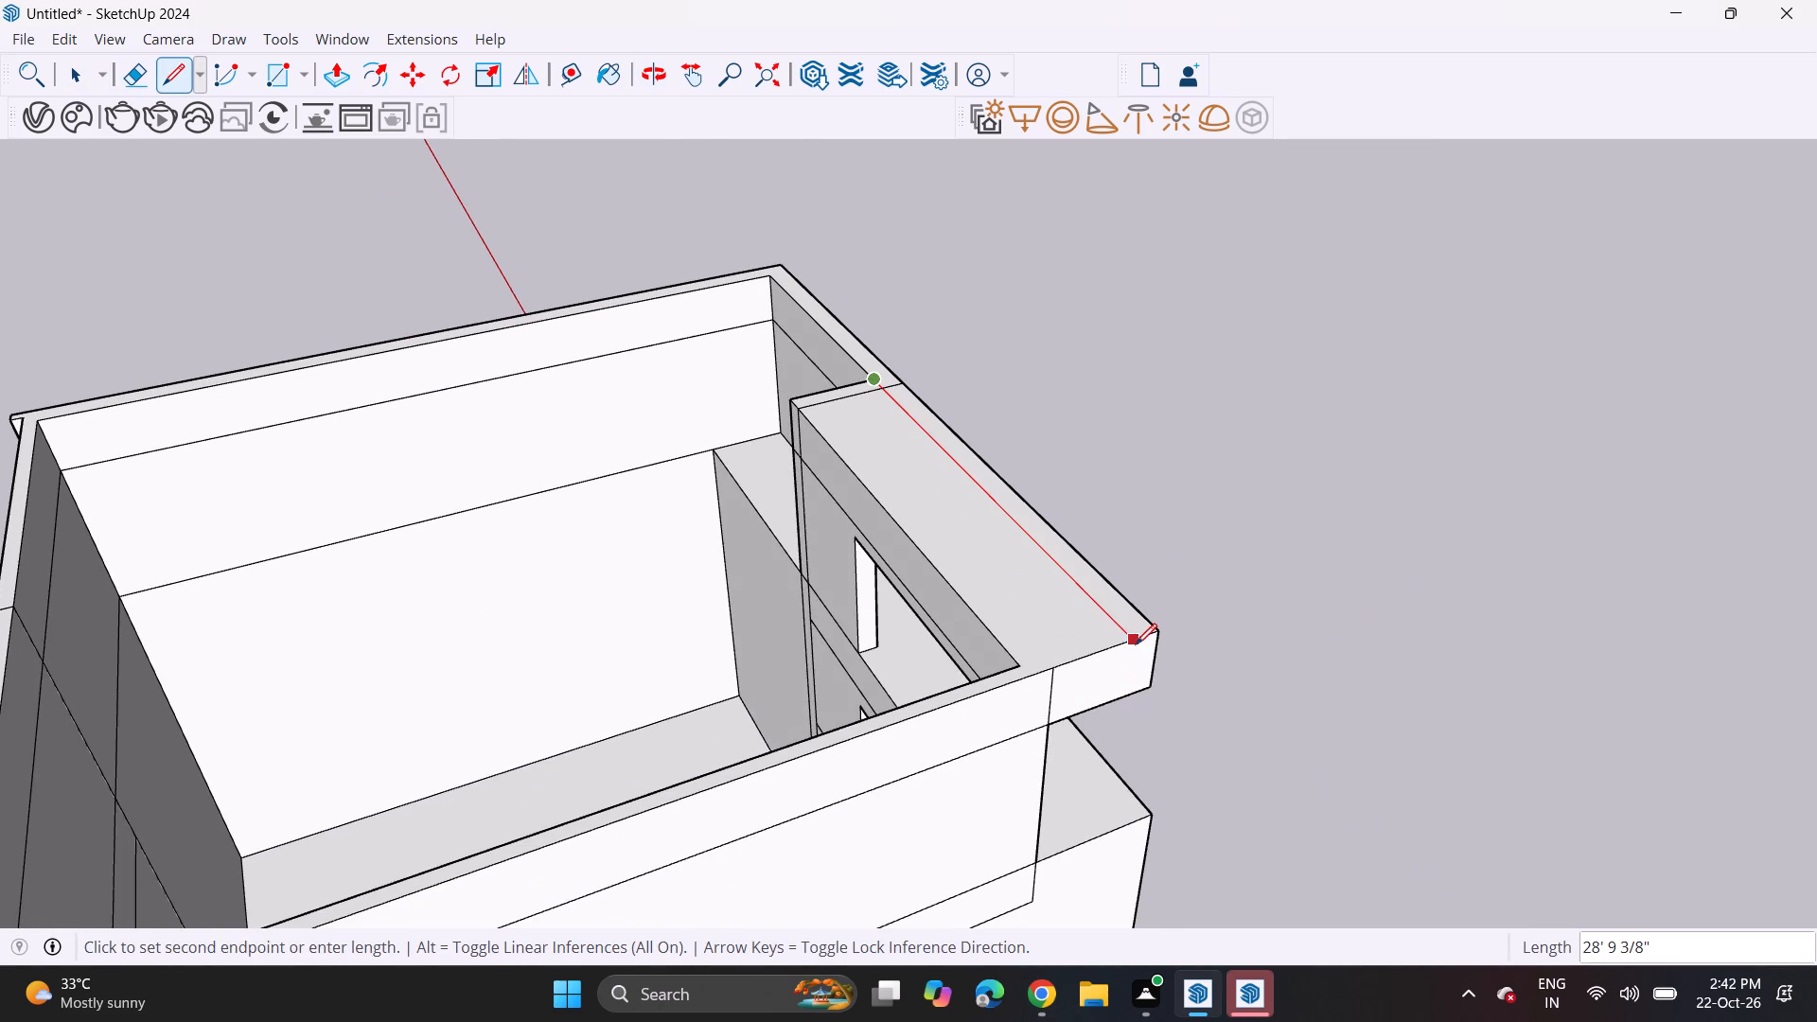
{"action": "left_click", "coordinate": [1136, 646]}
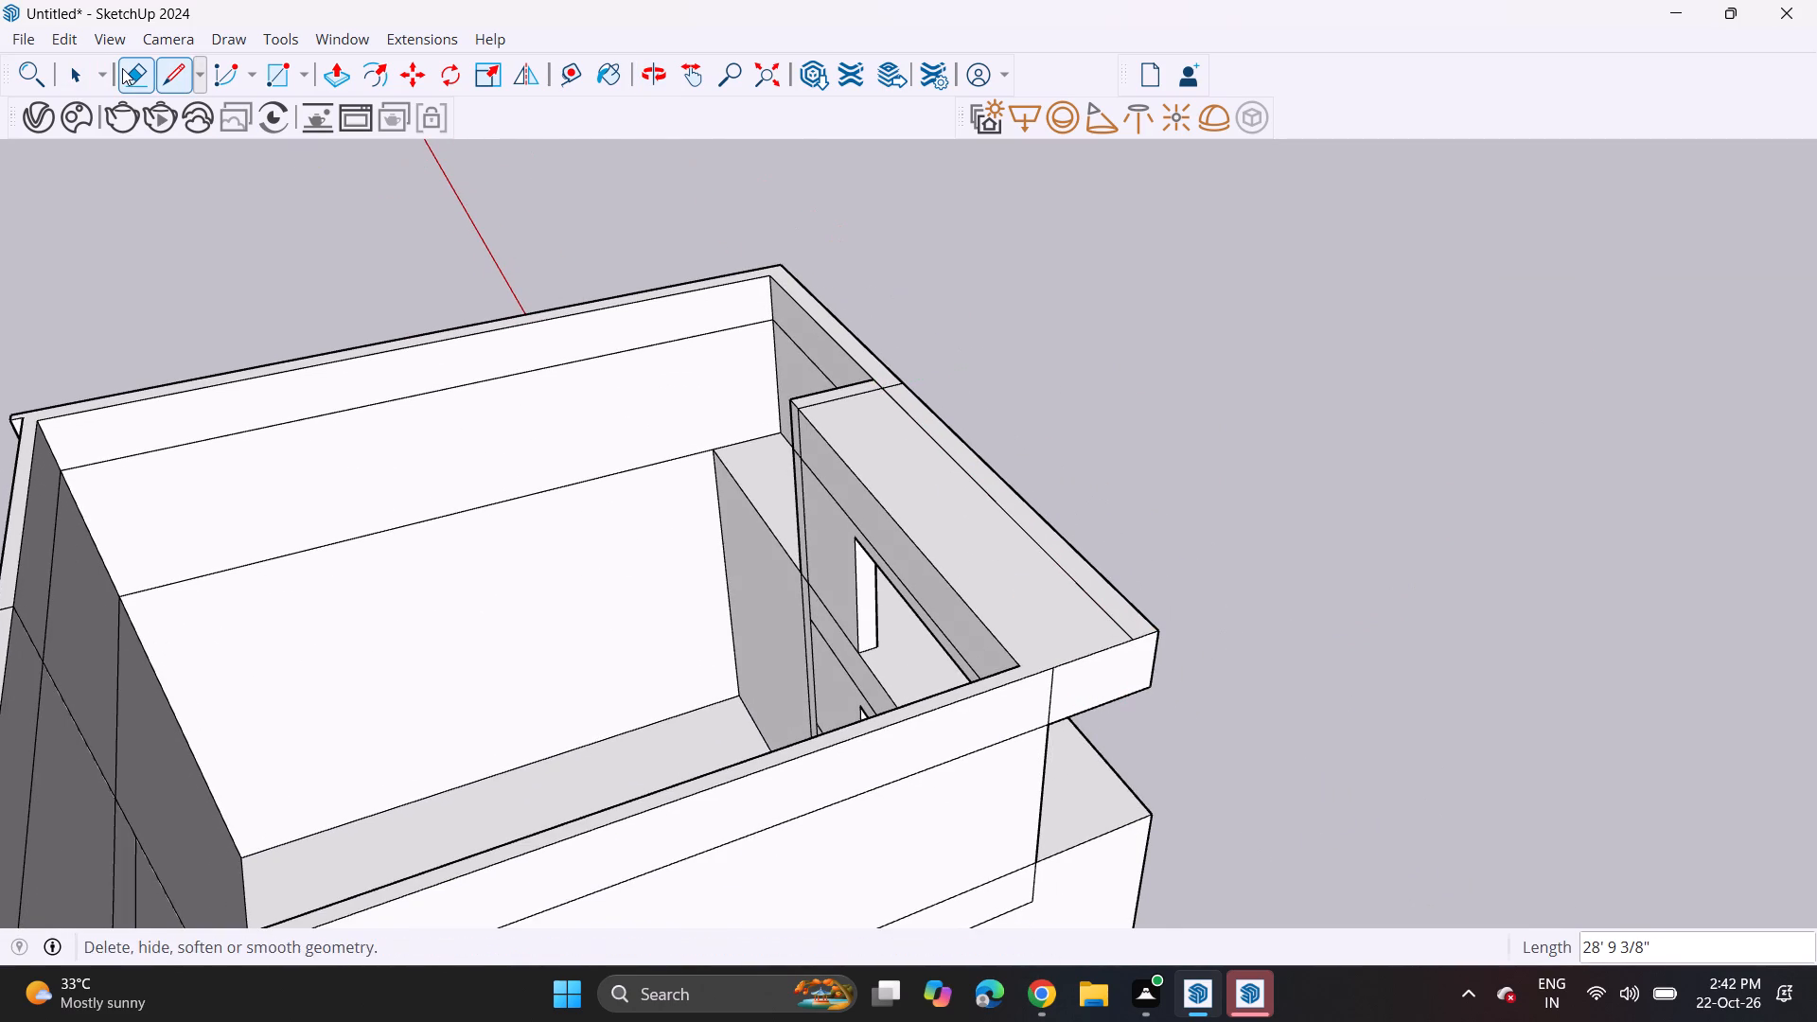
Define one continuous front parapet strip by erasing the short edge crossing it and drawing a closing line across its corner.
{"action": "left_click", "coordinate": [122, 68]}
{"action": "scroll", "coordinate": [679, 245], "scroll_direction": "up", "scroll_amount": 5}
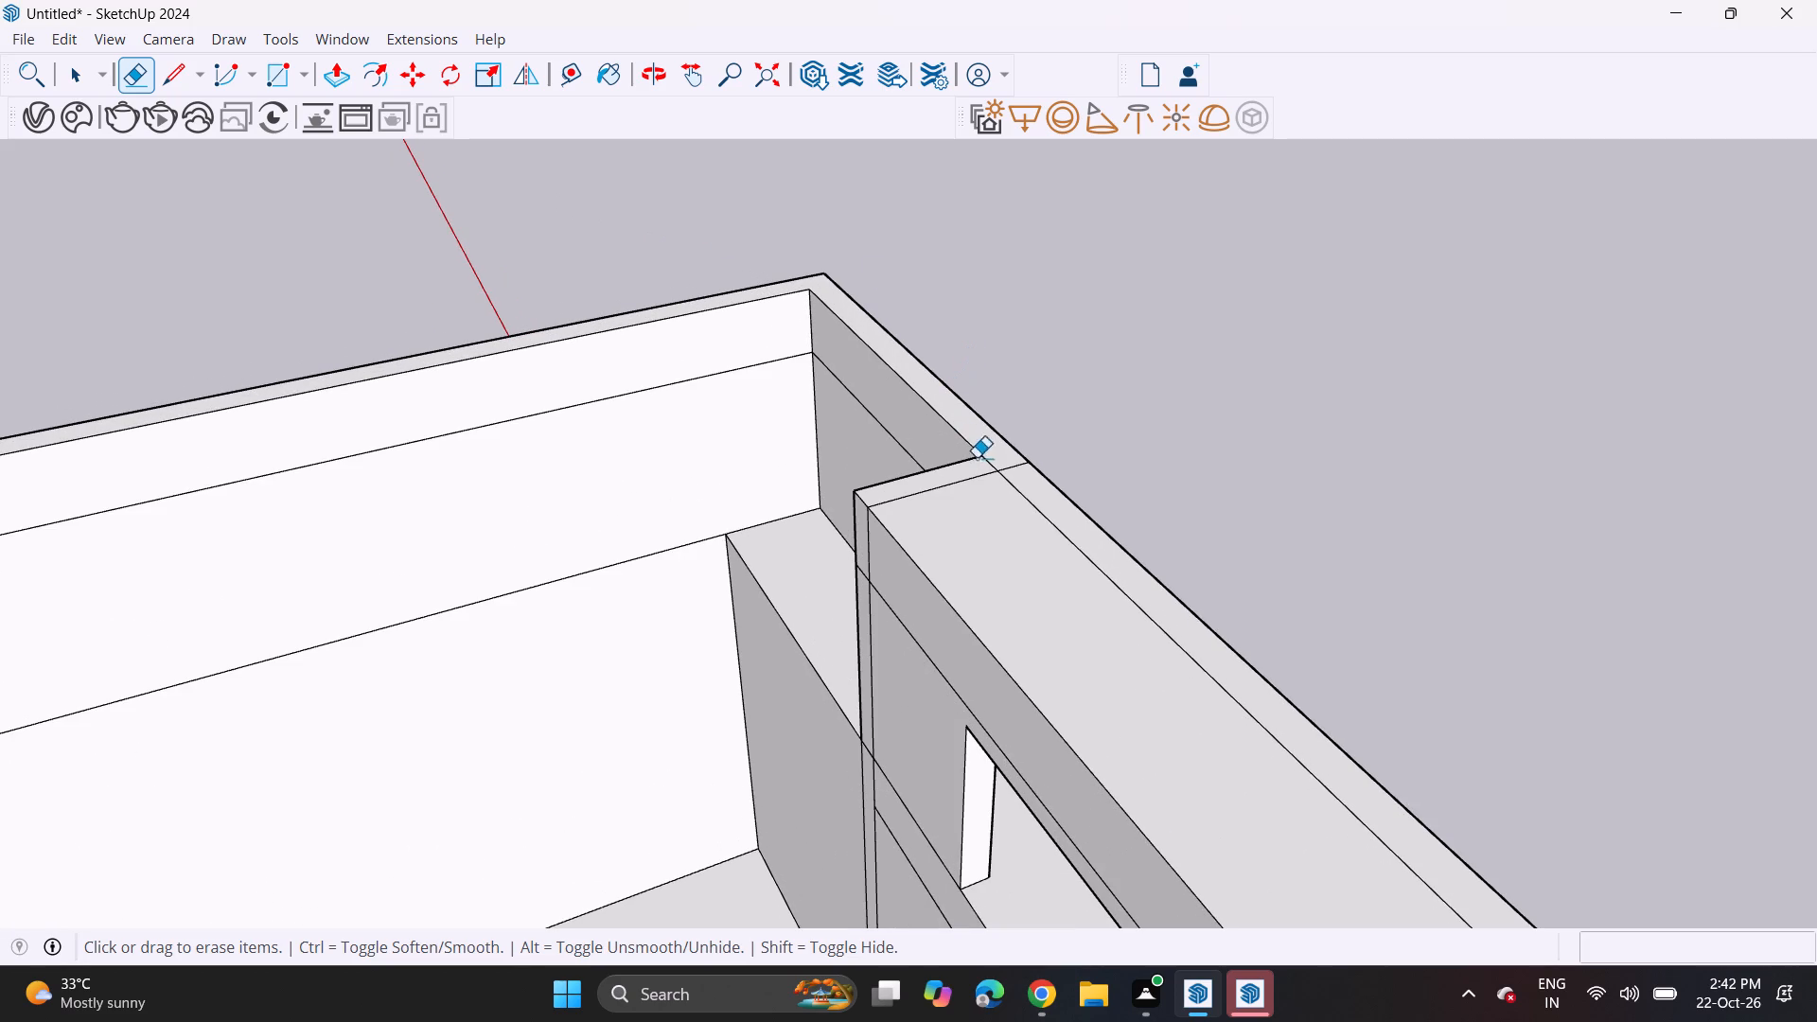
{"action": "left_click", "coordinate": [1018, 467]}
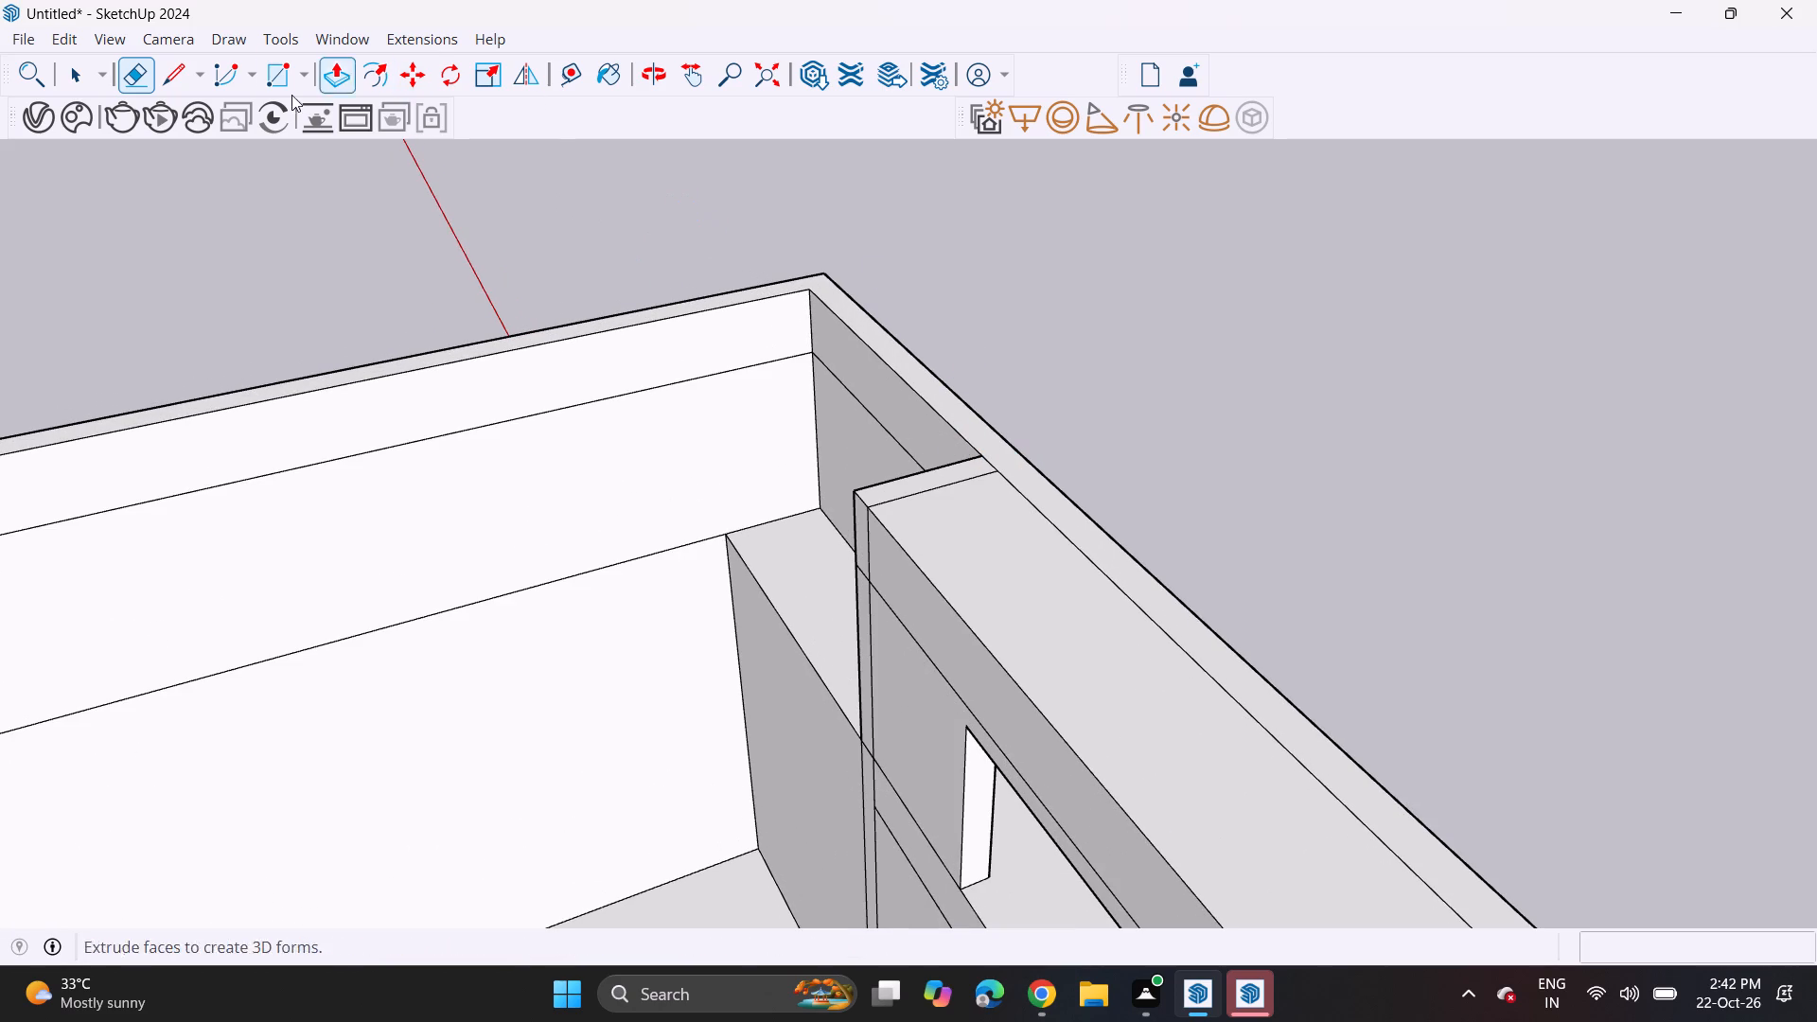
{"action": "left_click", "coordinate": [175, 73]}
{"action": "scroll", "coordinate": [824, 184], "scroll_direction": "up", "scroll_amount": 5}
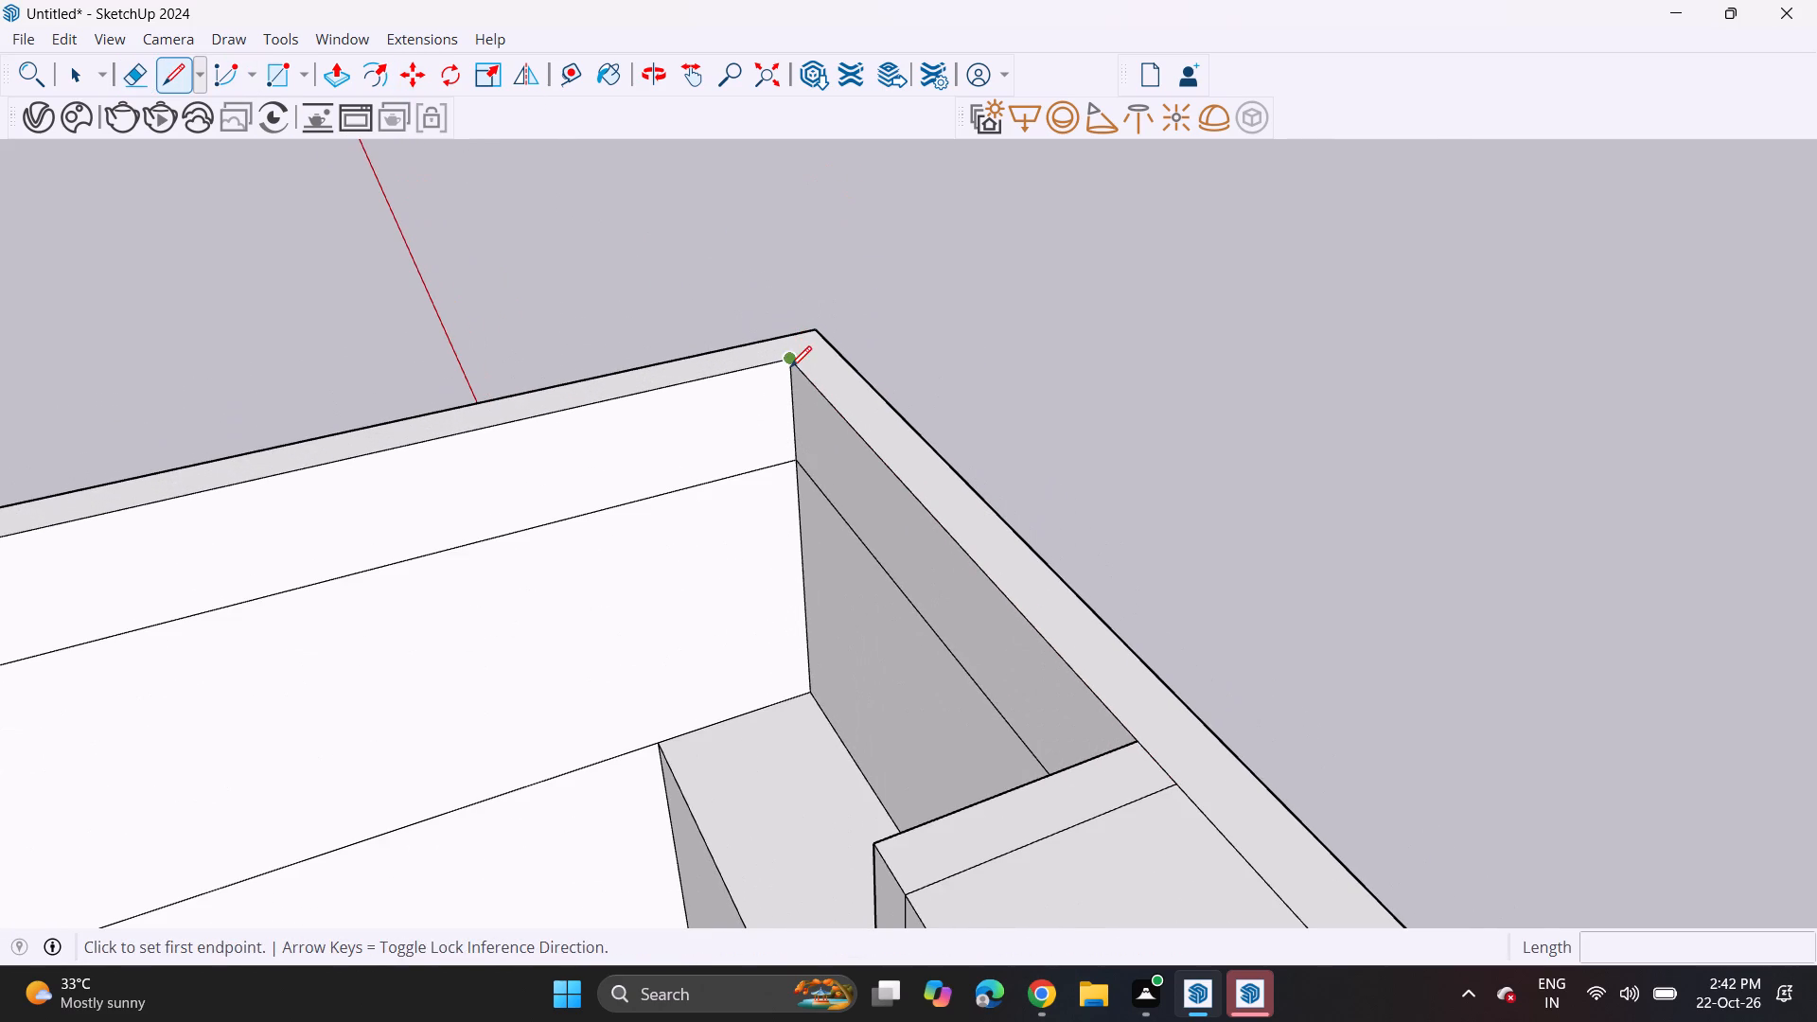
{"action": "left_click", "coordinate": [790, 367]}
{"action": "left_click", "coordinate": [768, 340]}
Push/Pull the front parapet strip up 1' 11 7/8".
{"action": "scroll", "coordinate": [777, 361], "scroll_direction": "down", "scroll_amount": 7}
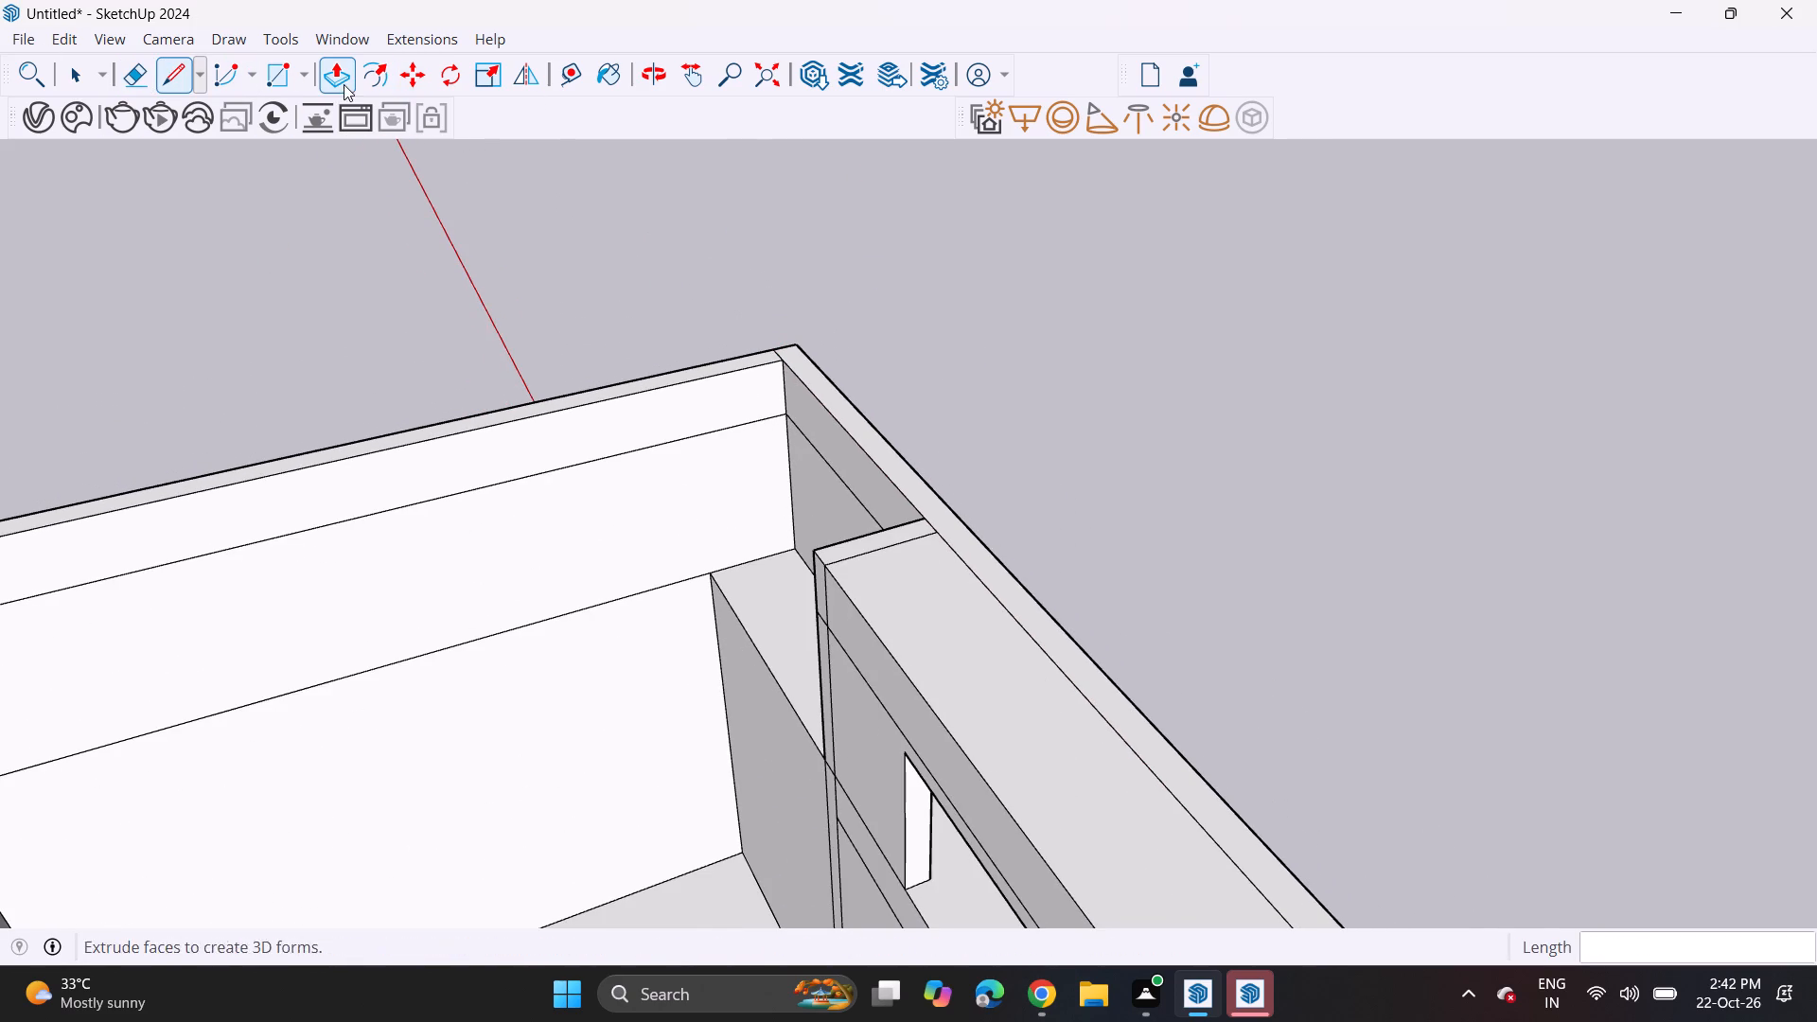
{"action": "left_click", "coordinate": [344, 84]}
{"action": "left_click", "coordinate": [877, 449]}
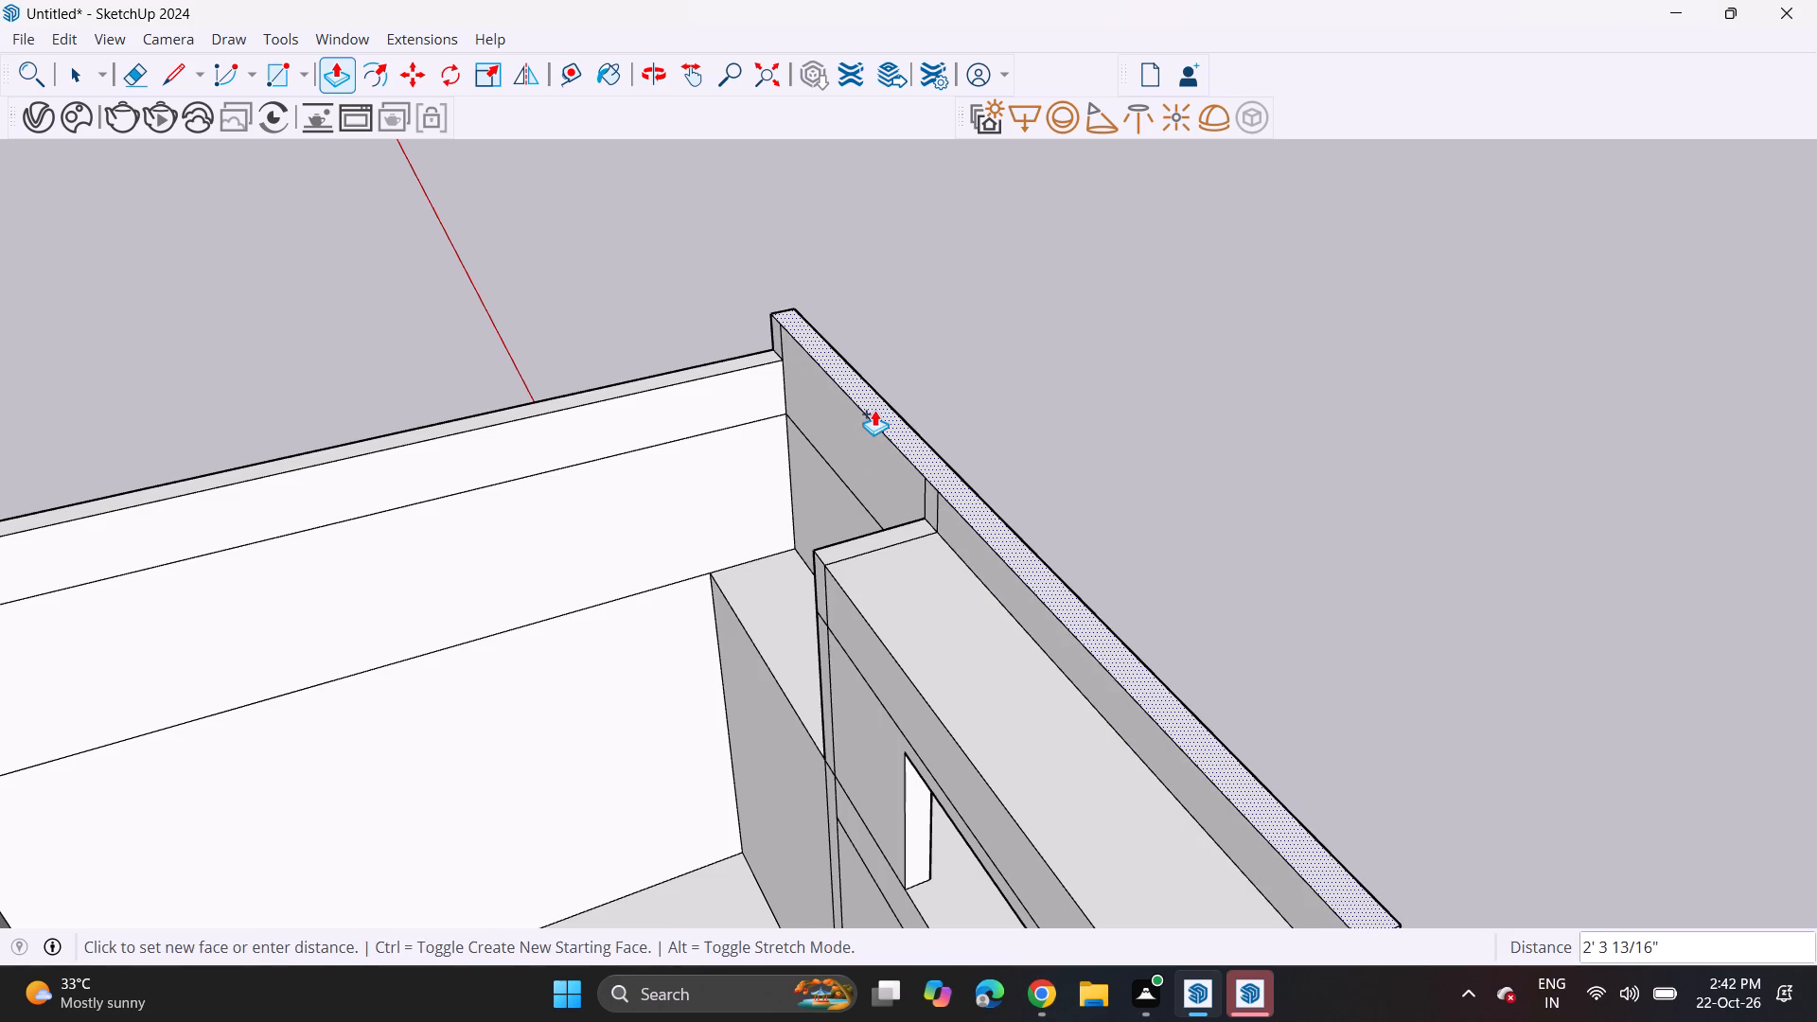
{"action": "left_click", "coordinate": [872, 416]}
Pull both inner faces of the raised parapet strip back about 48' 8 9/16" to roof over the building.
{"action": "scroll", "coordinate": [859, 440], "scroll_direction": "down", "scroll_amount": 6}
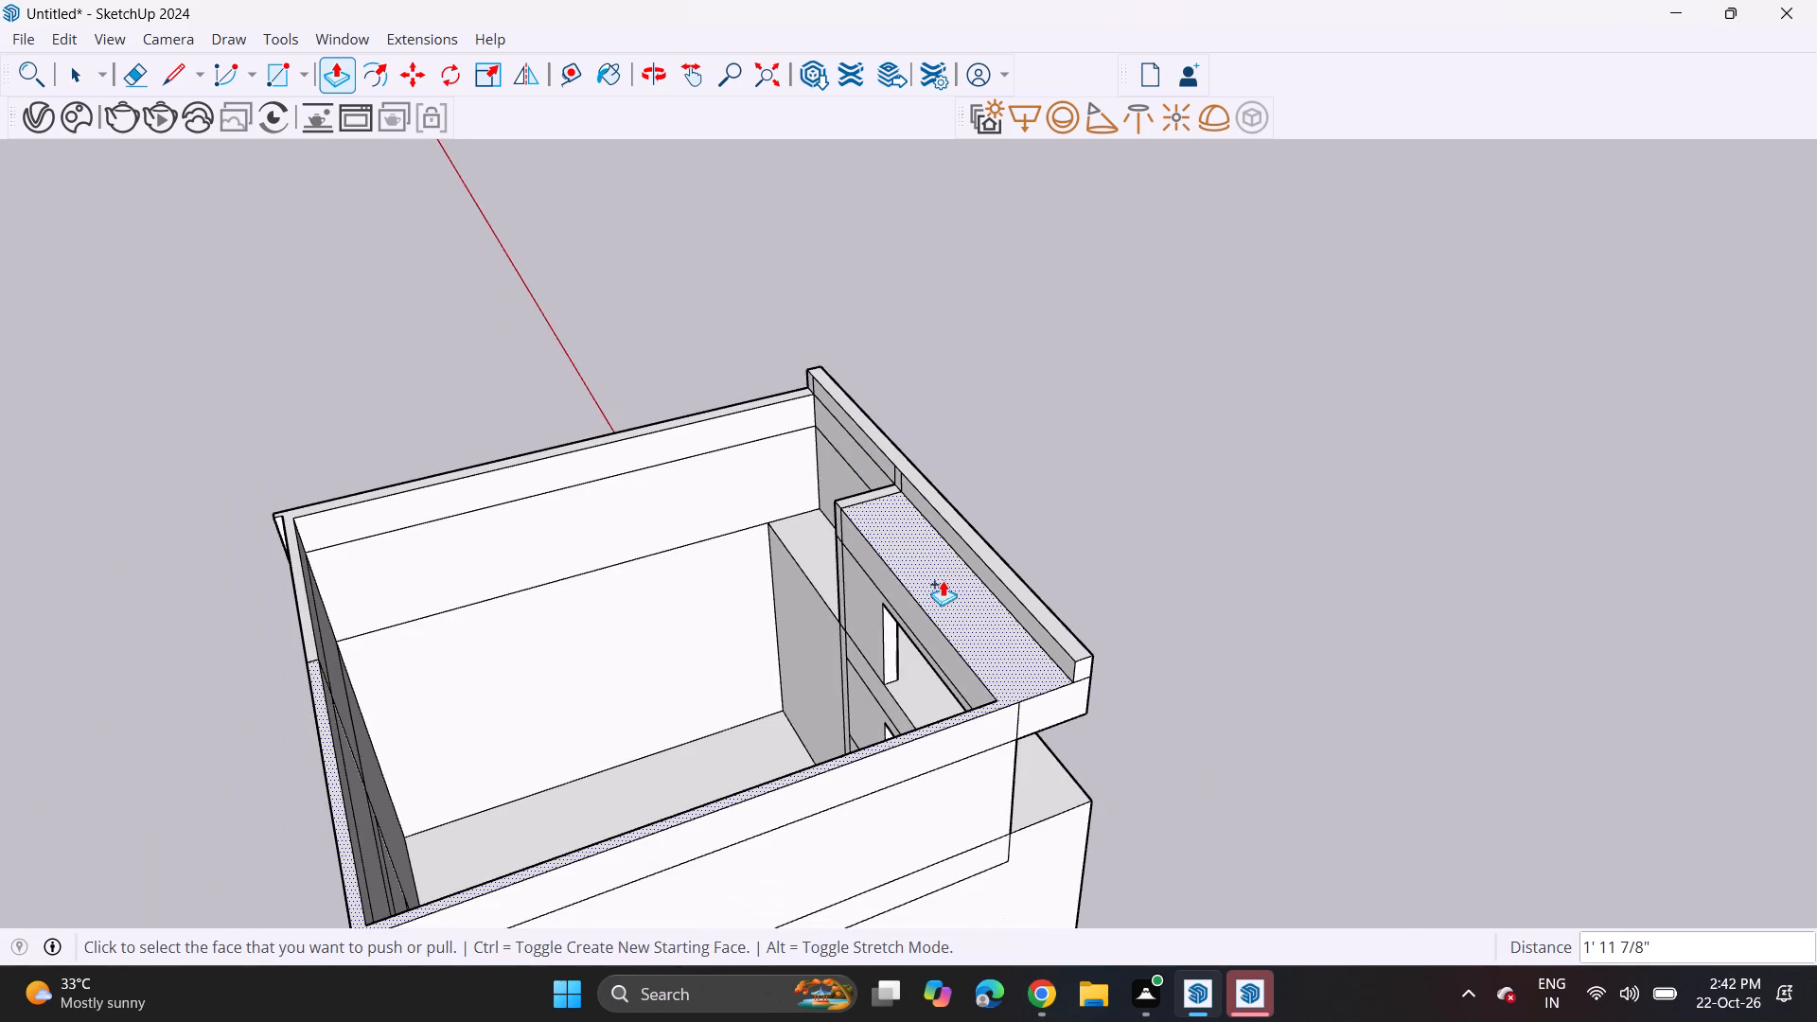
{"action": "scroll", "coordinate": [975, 630], "scroll_direction": "down", "scroll_amount": 1}
{"action": "left_click", "coordinate": [1020, 621]}
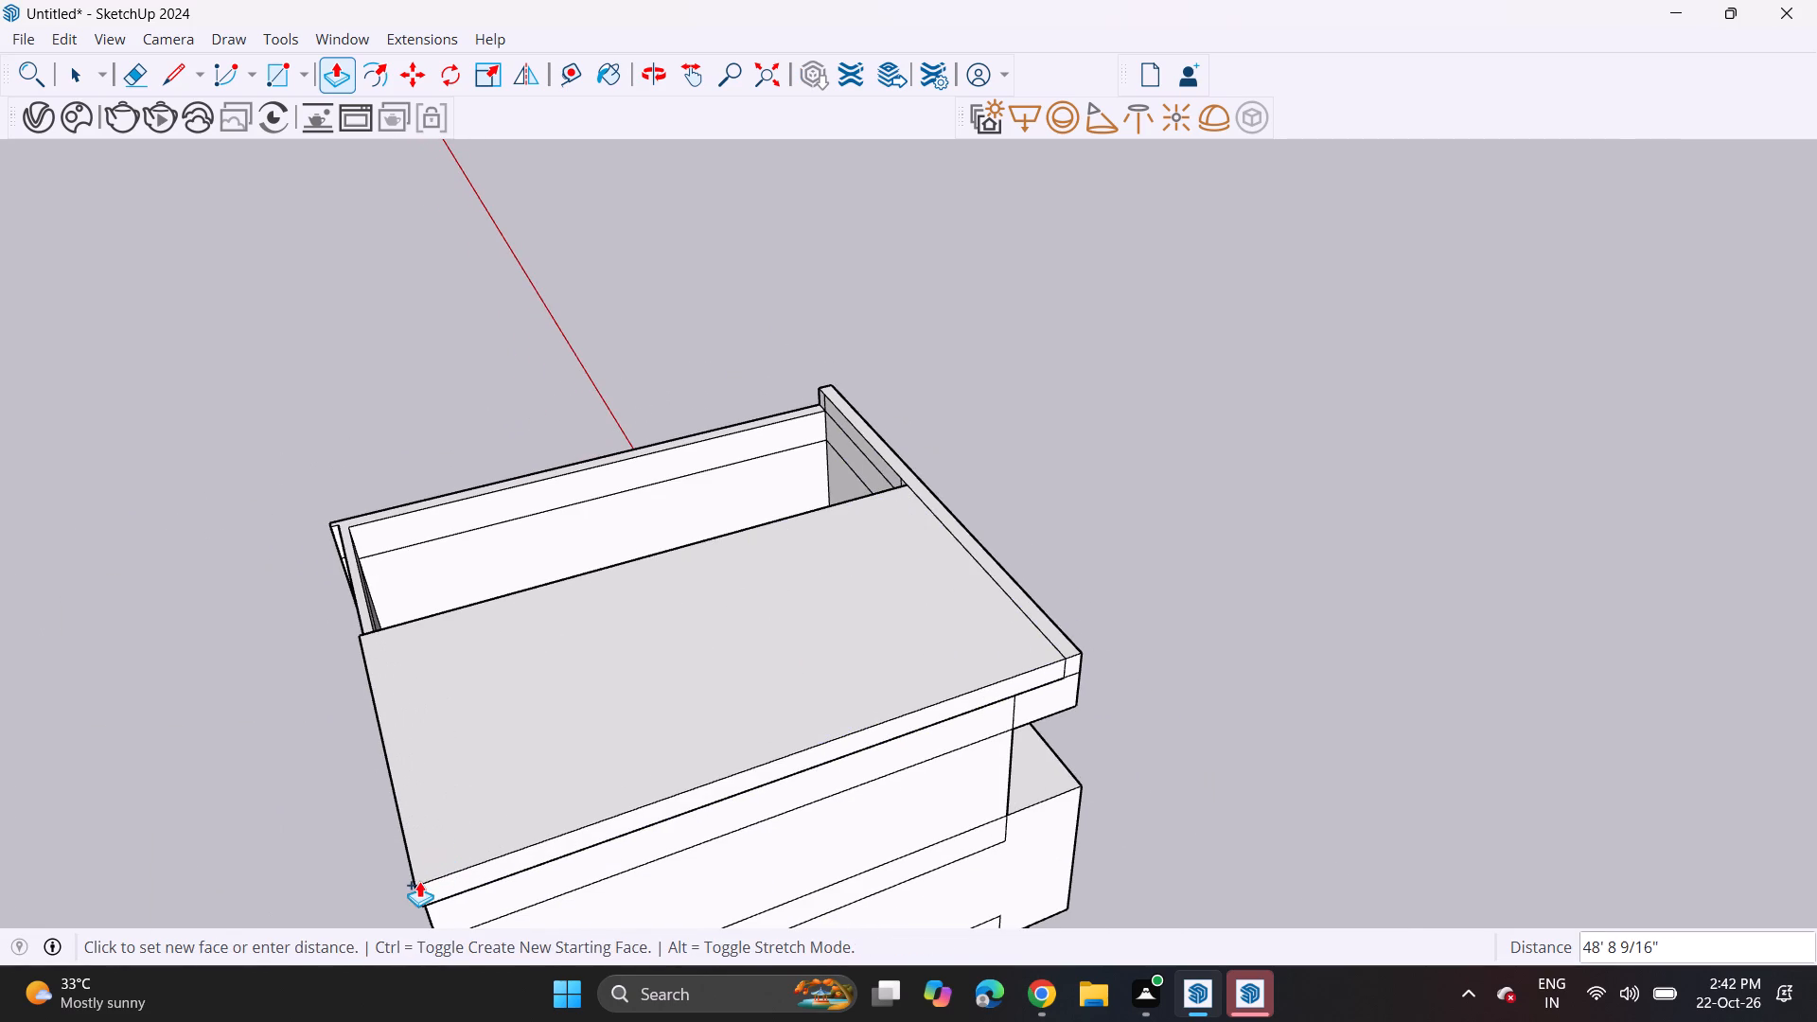
{"action": "left_click", "coordinate": [419, 881]}
{"action": "double_click", "coordinate": [861, 435]}
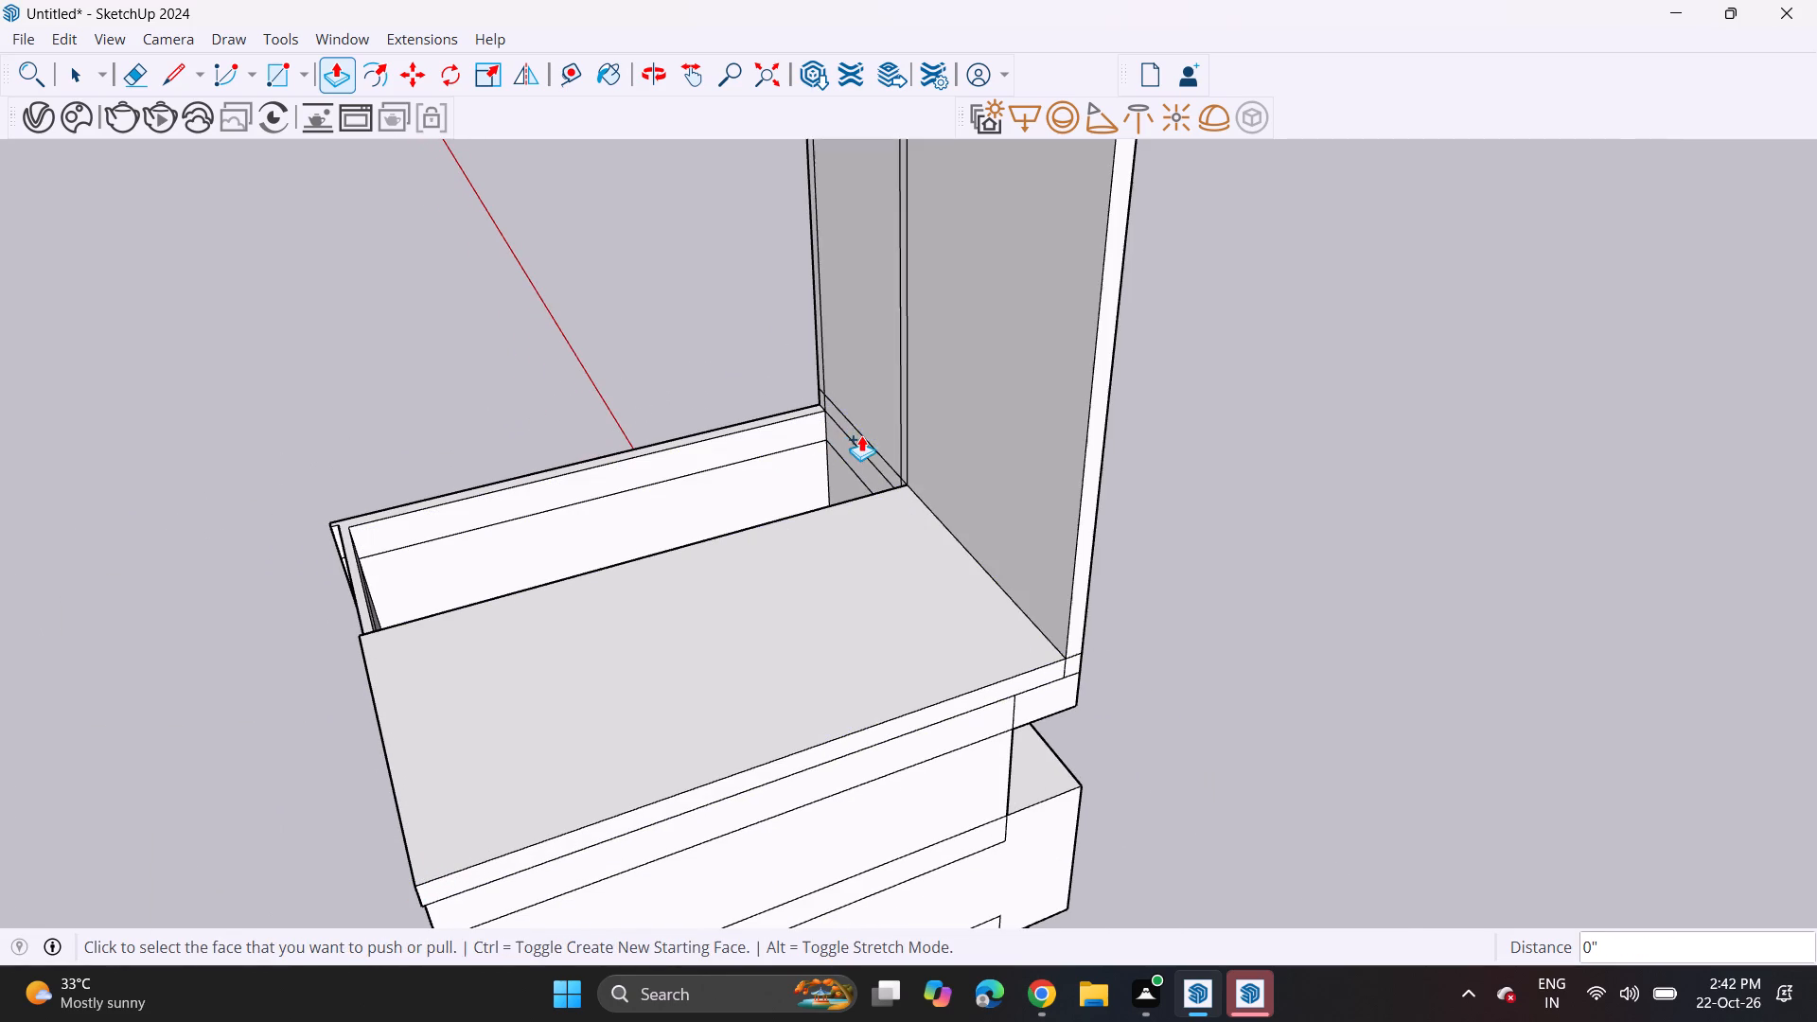
{"action": "key", "text": "ctrl+z"}
{"action": "double_click", "coordinate": [861, 444]}
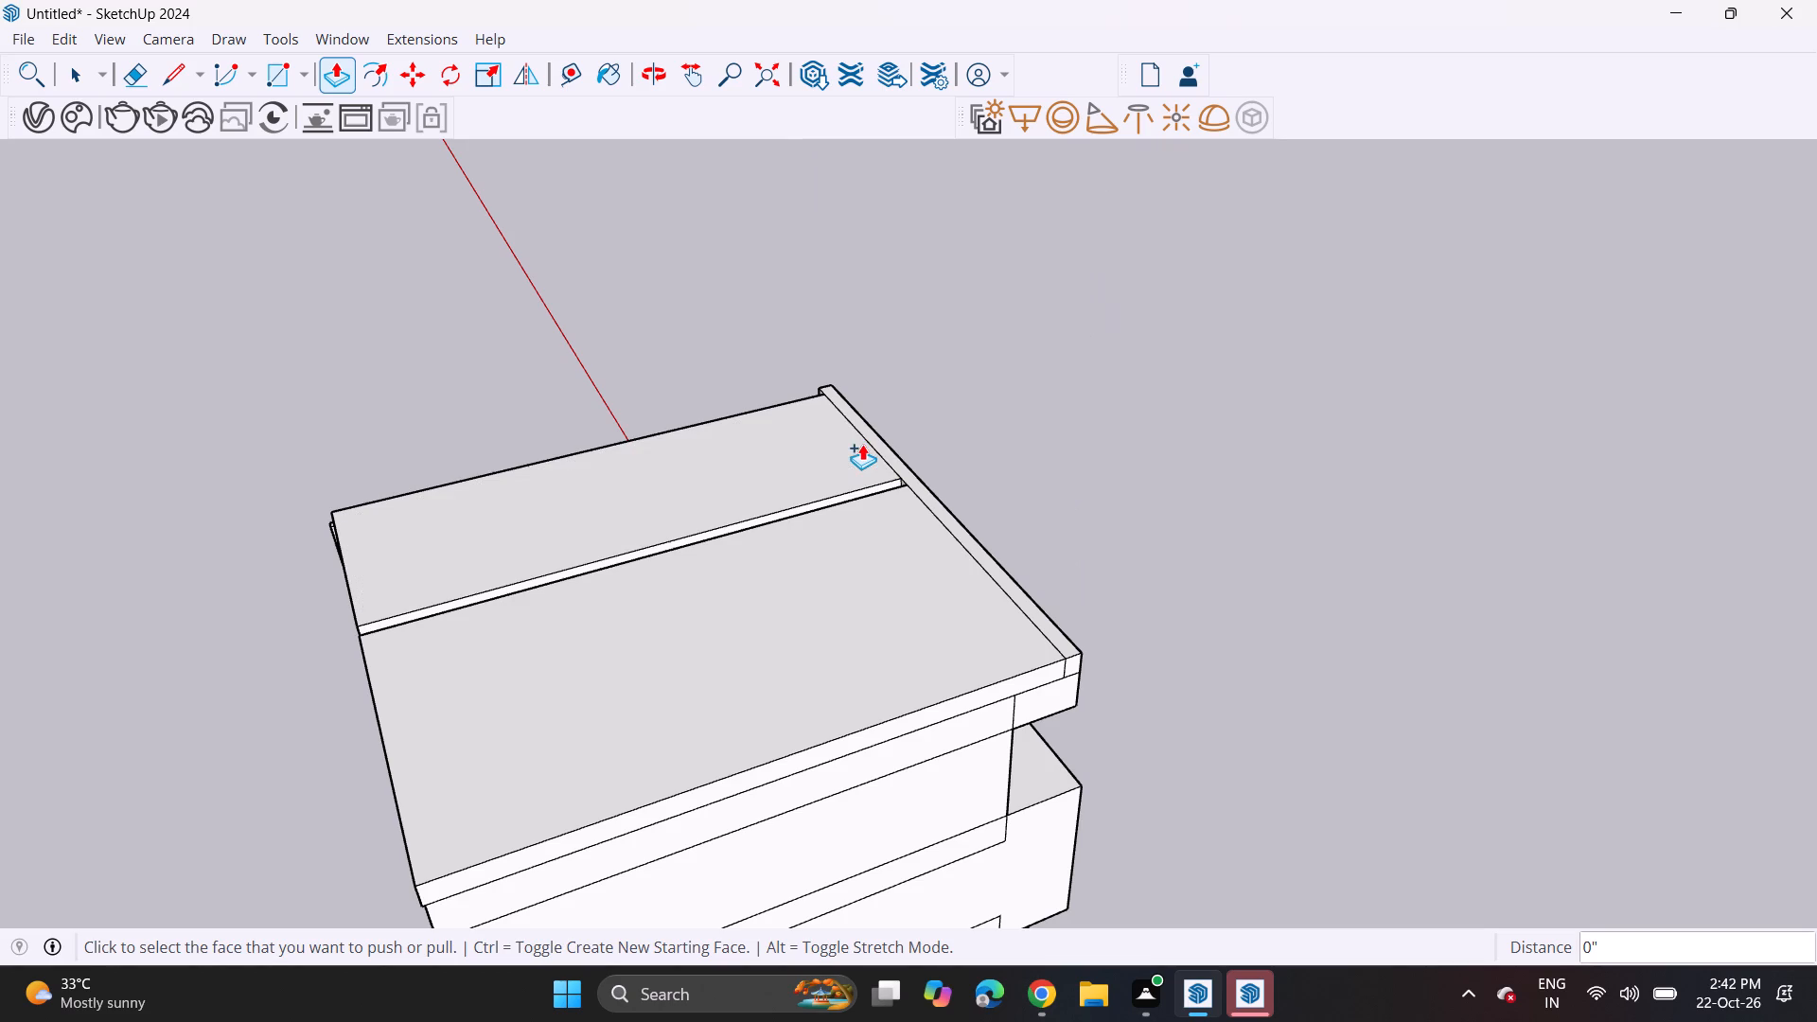
Erase the vertical dividing edges at the middle and near the slatted-panel end of the roof band's front face.
{"action": "middle_click_drag", "start_coordinate": [924, 472], "coordinate": [300, 273]}
{"action": "middle_click_drag", "start_coordinate": [1099, 541], "coordinate": [693, 407]}
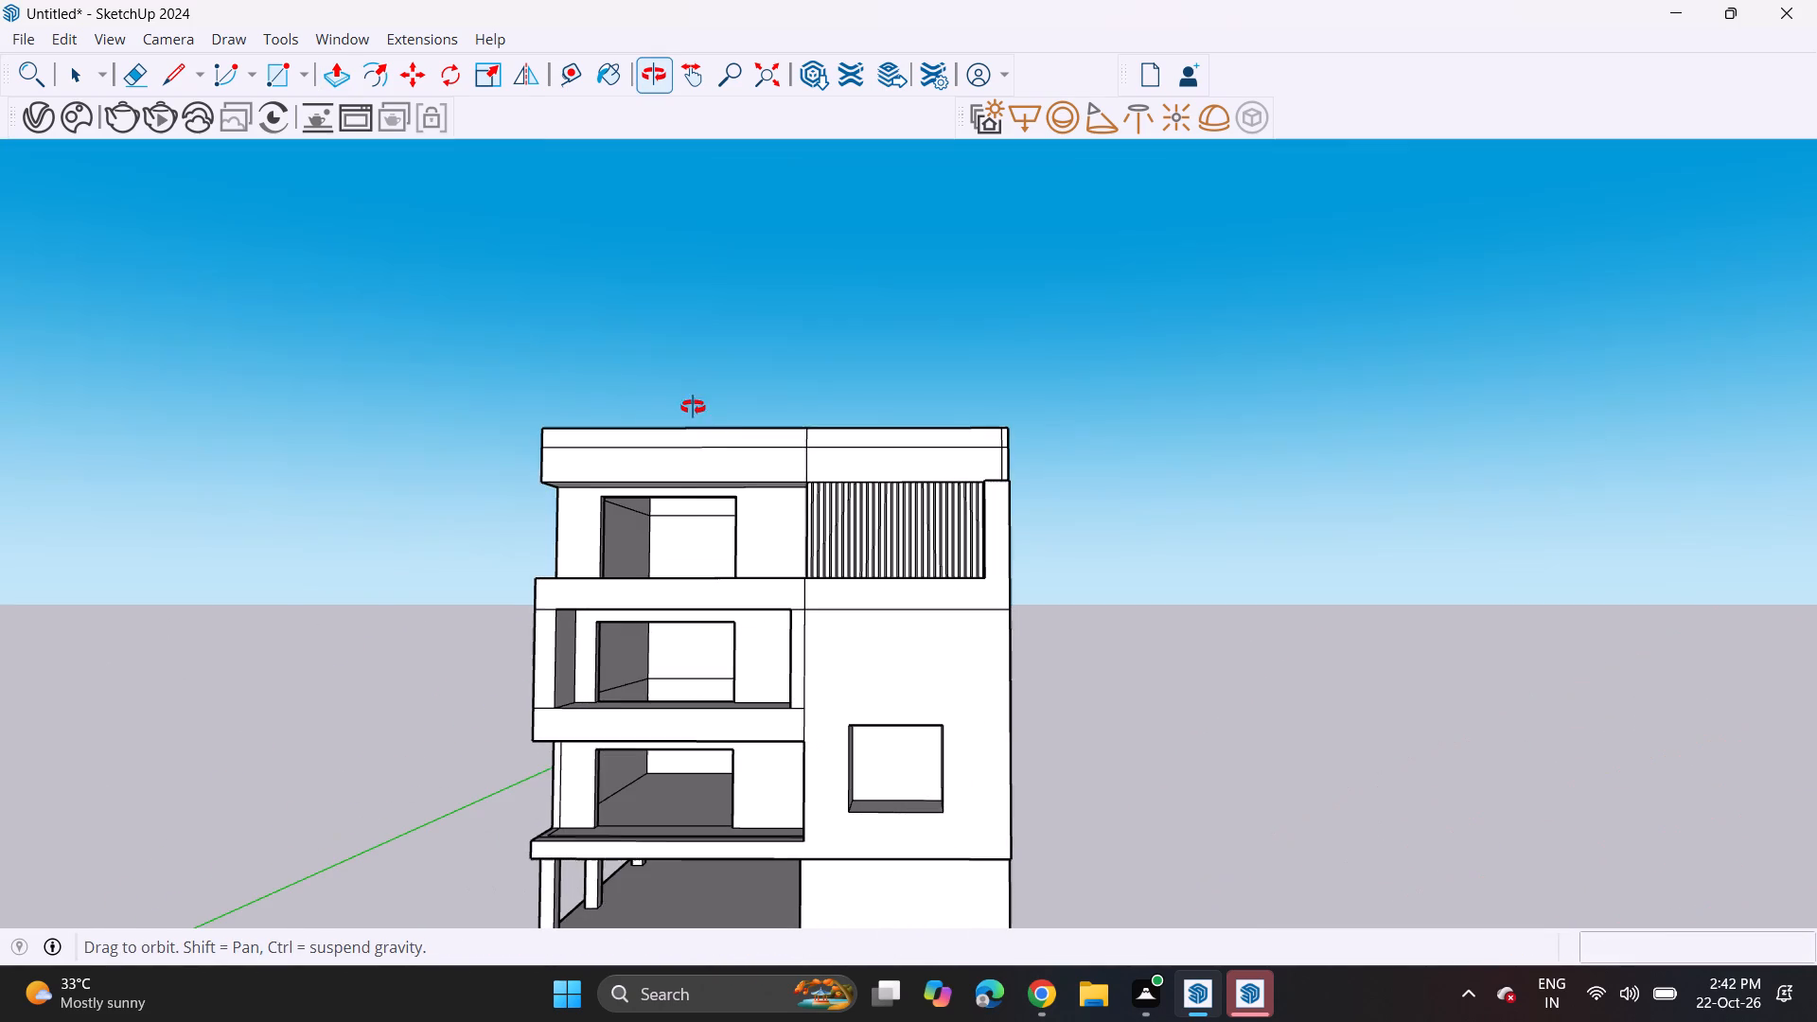
{"action": "middle_click_drag", "start_coordinate": [693, 407], "coordinate": [694, 407]}
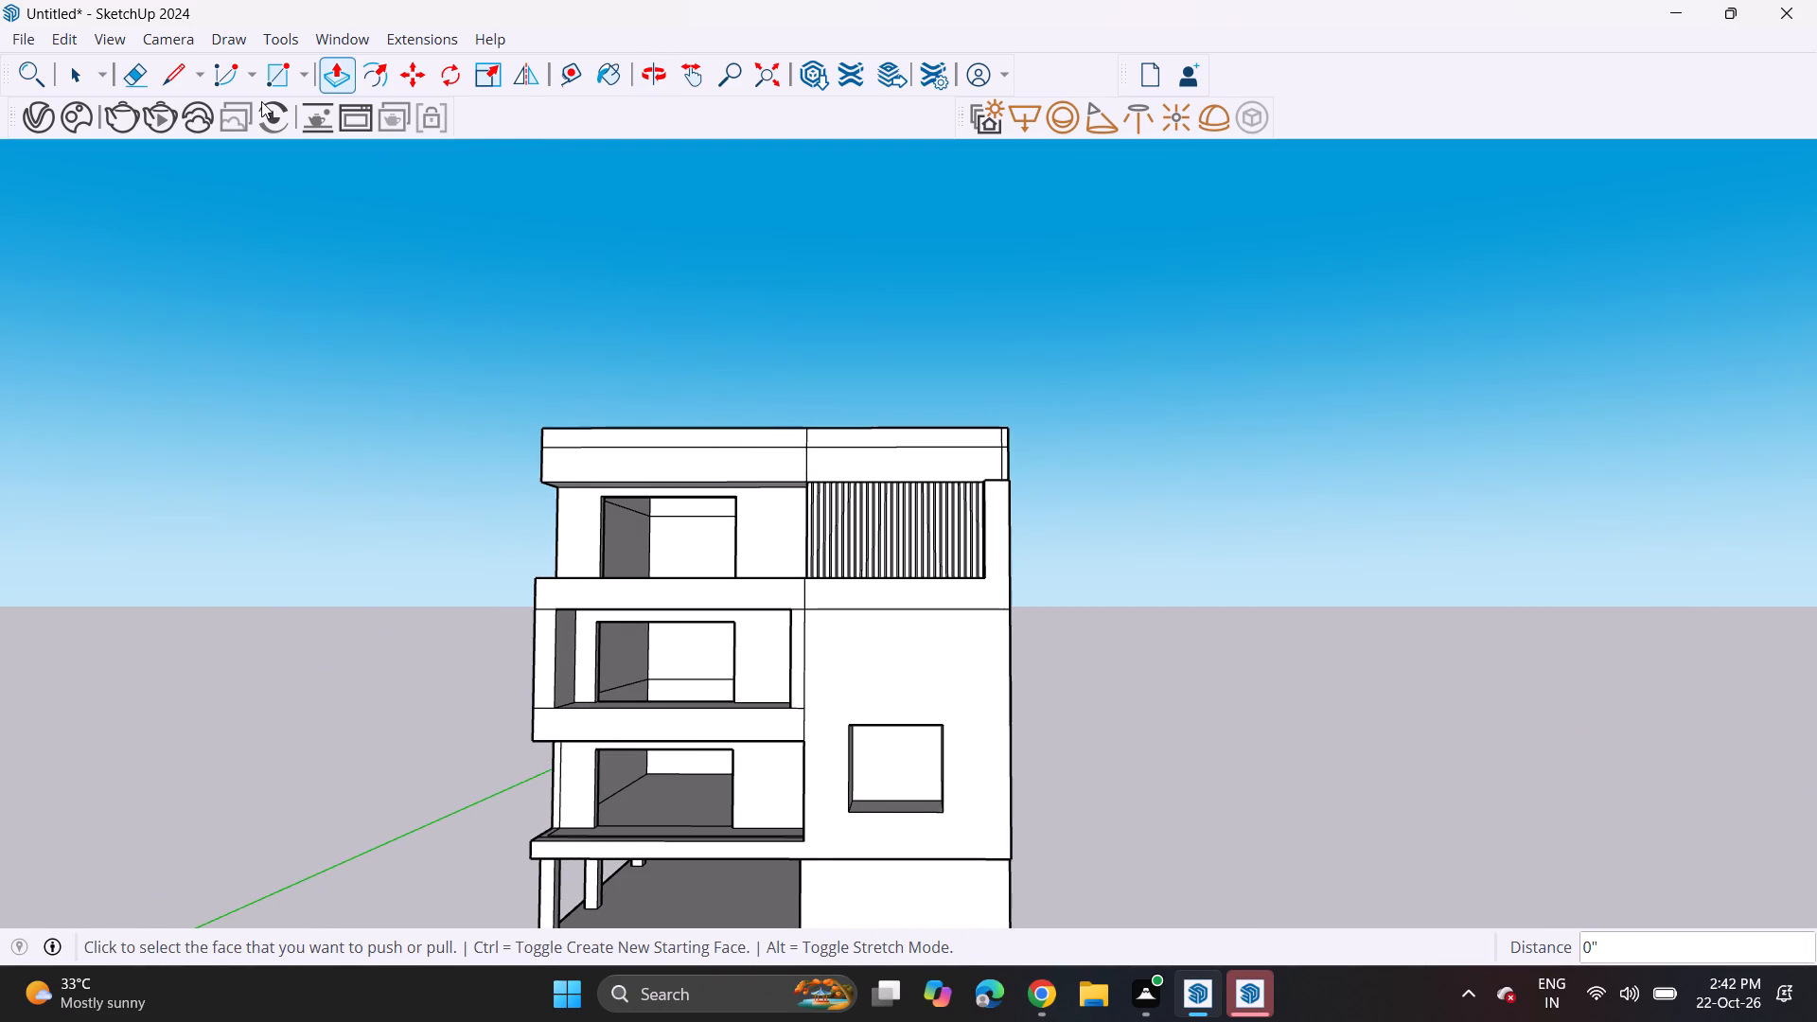
{"action": "left_click", "coordinate": [146, 79]}
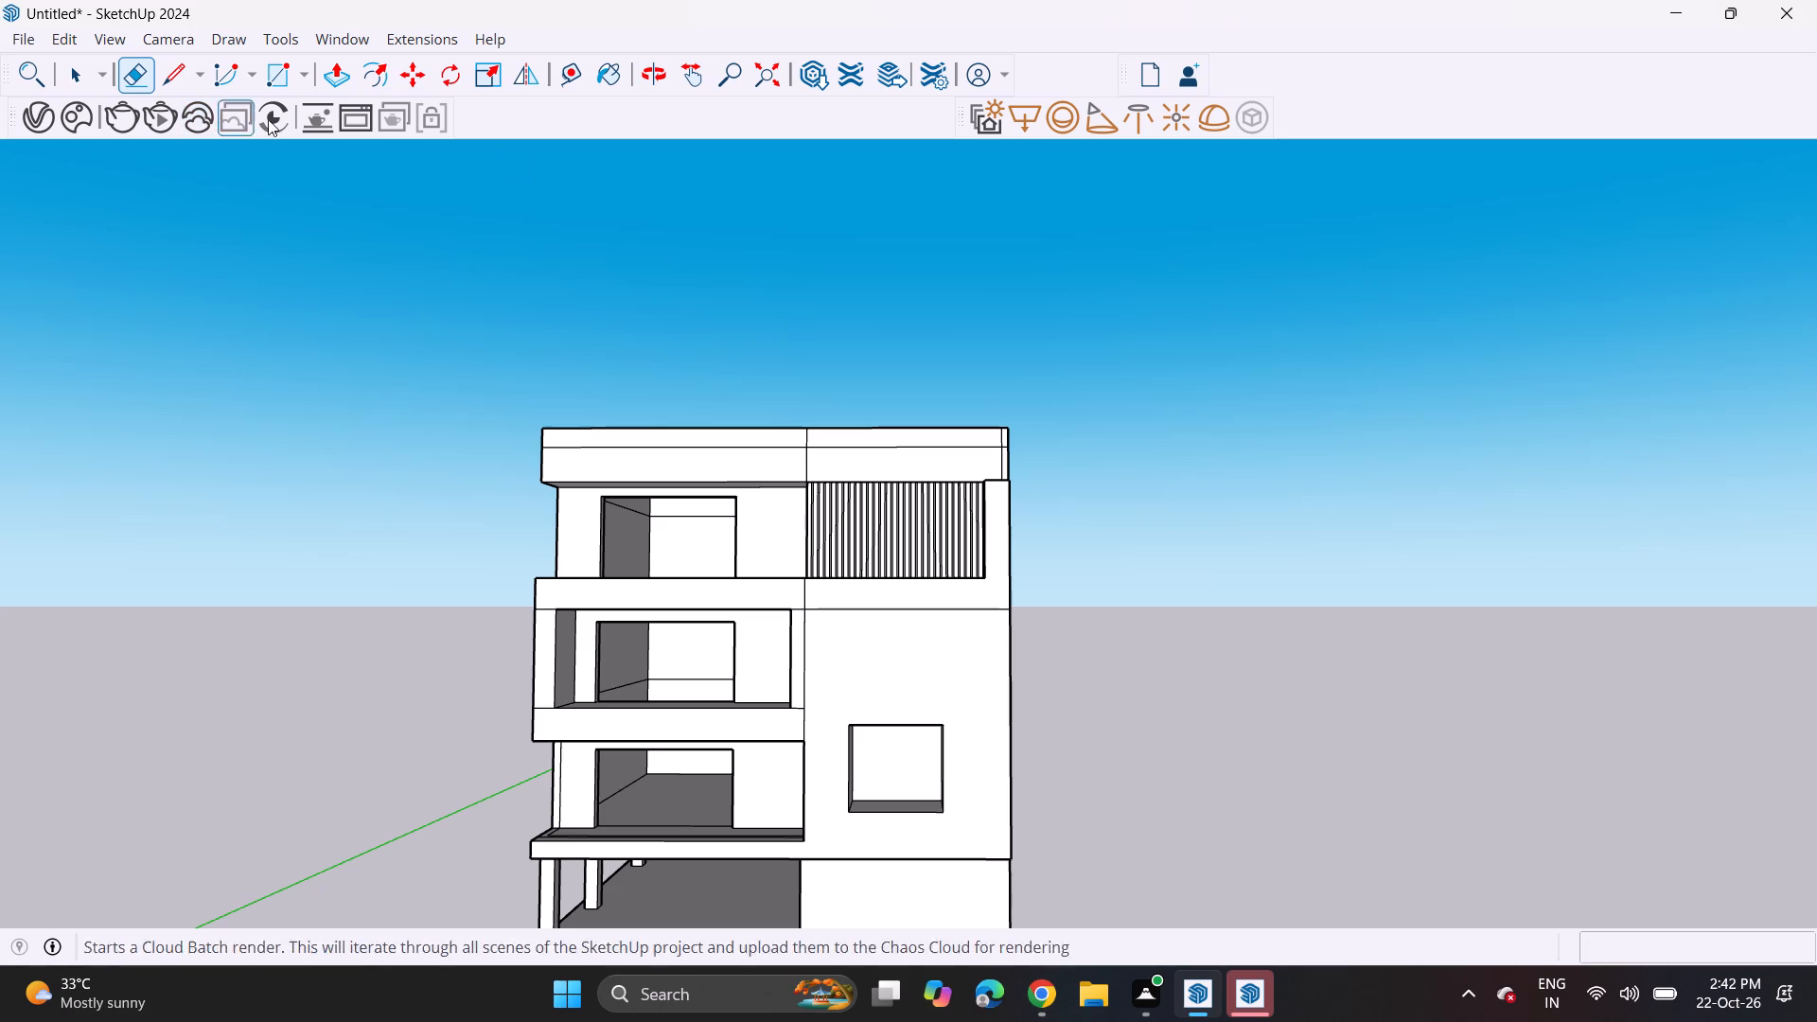
{"action": "scroll", "coordinate": [776, 269], "scroll_direction": "up", "scroll_amount": 4}
{"action": "left_click", "coordinate": [825, 512]}
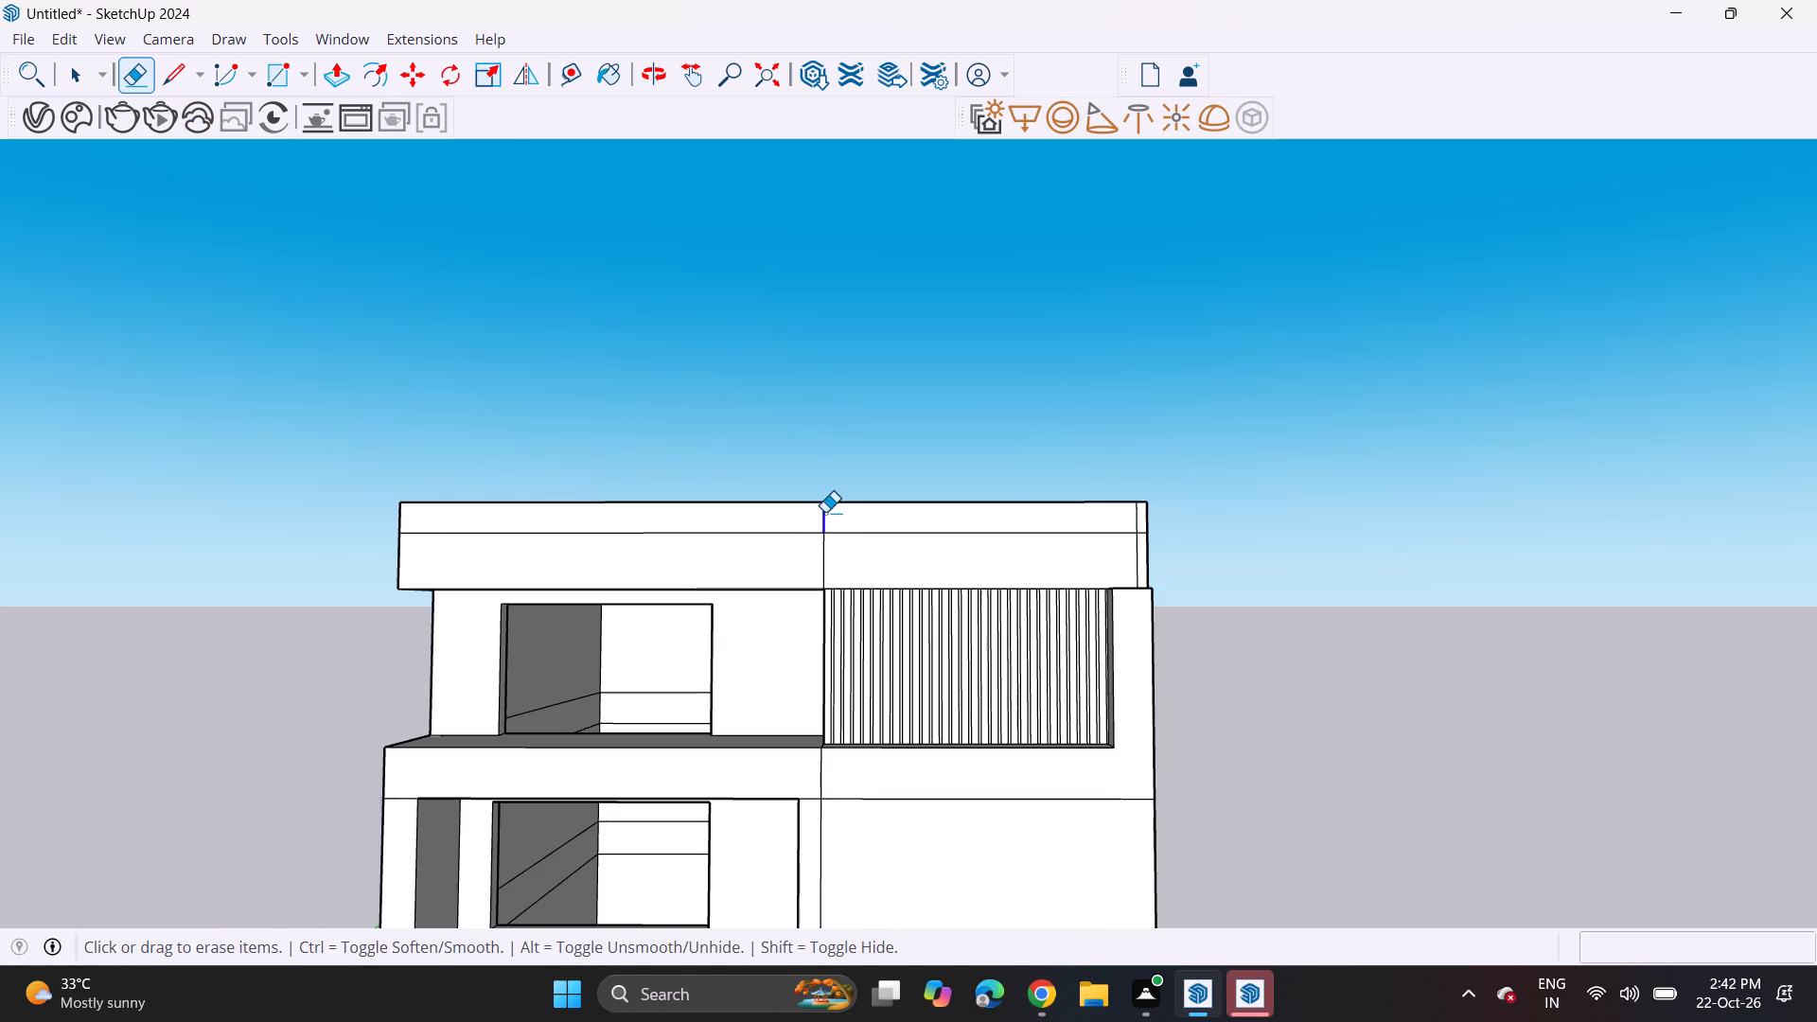
{"action": "left_click", "coordinate": [826, 555]}
{"action": "left_click", "coordinate": [1136, 566]}
Push/Pull the lower roof band's front face forward 1' 5 11/16" to line up with the front edge of the side wall.
{"action": "middle_click_drag", "start_coordinate": [1064, 593], "coordinate": [536, 696]}
{"action": "middle_click_drag", "start_coordinate": [873, 576], "coordinate": [867, 603]}
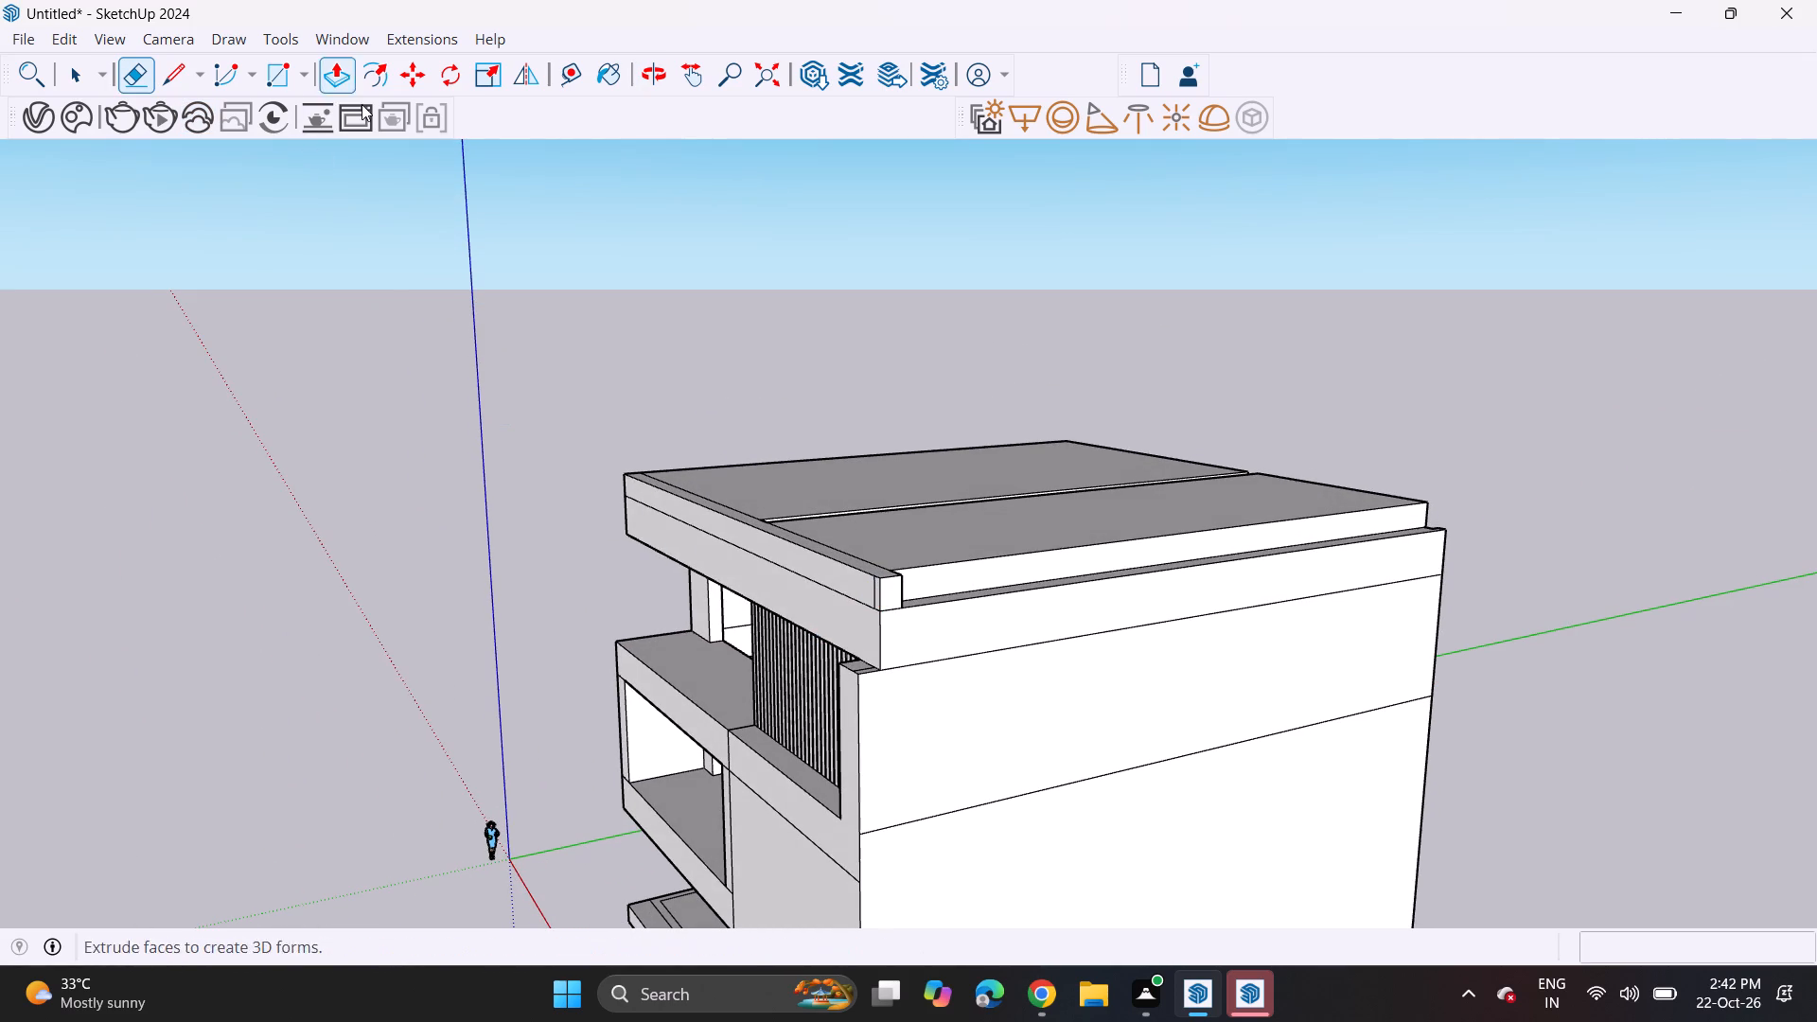
{"action": "left_click", "coordinate": [326, 68]}
{"action": "left_click", "coordinate": [862, 626]}
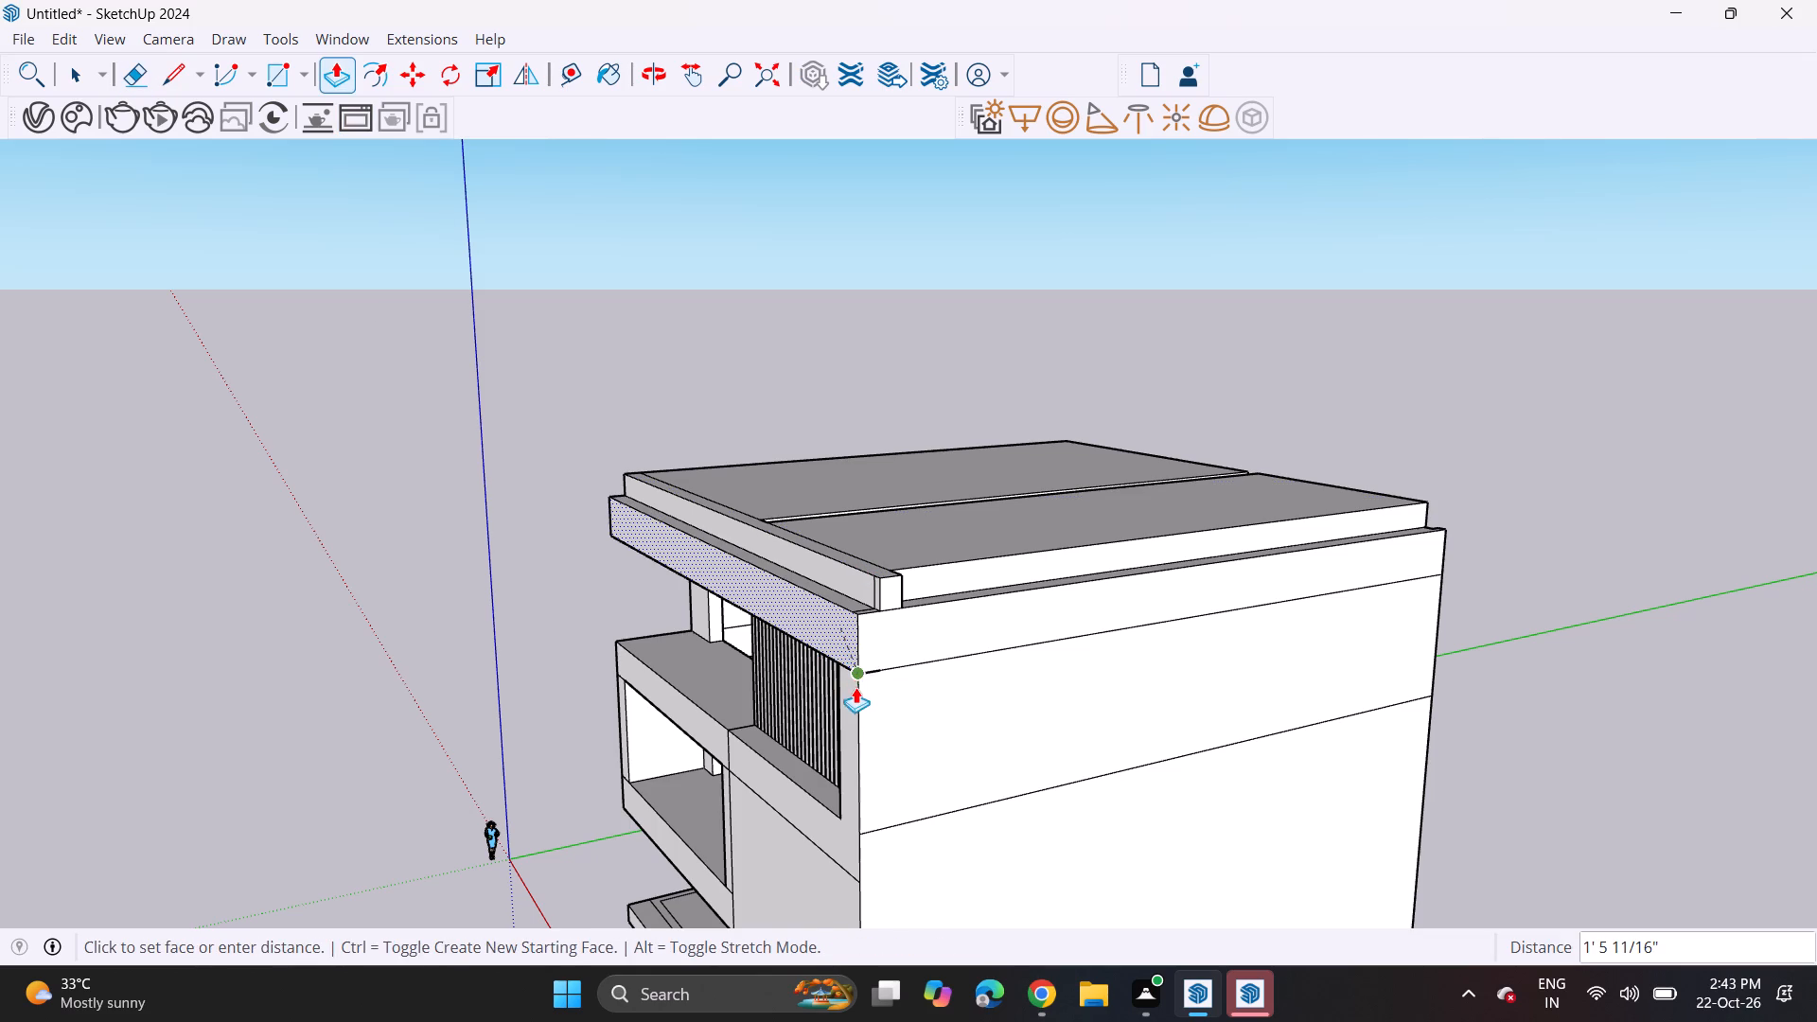
{"action": "left_click", "coordinate": [856, 687]}
Push/Pull the top face of the front parapet strip up 4' 8 7/8".
{"action": "middle_click_drag", "start_coordinate": [831, 565], "coordinate": [855, 607]}
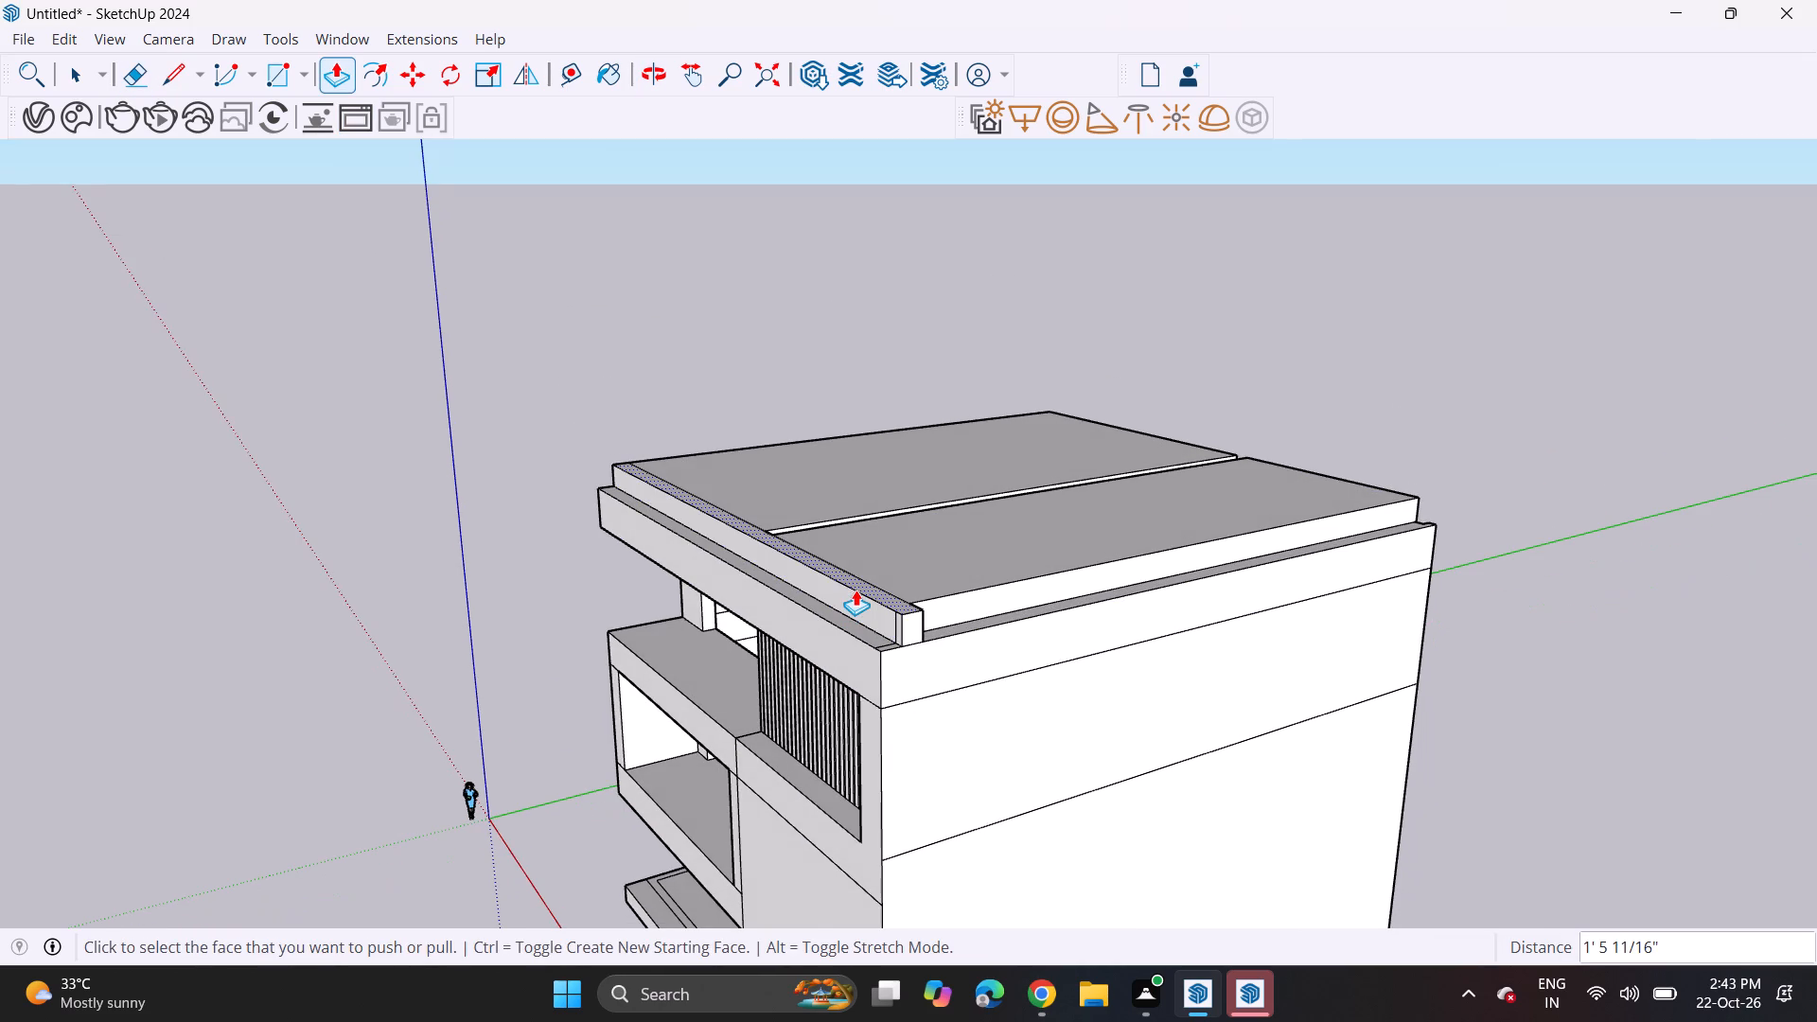
{"action": "left_click", "coordinate": [856, 590]}
{"action": "left_click", "coordinate": [861, 517]}
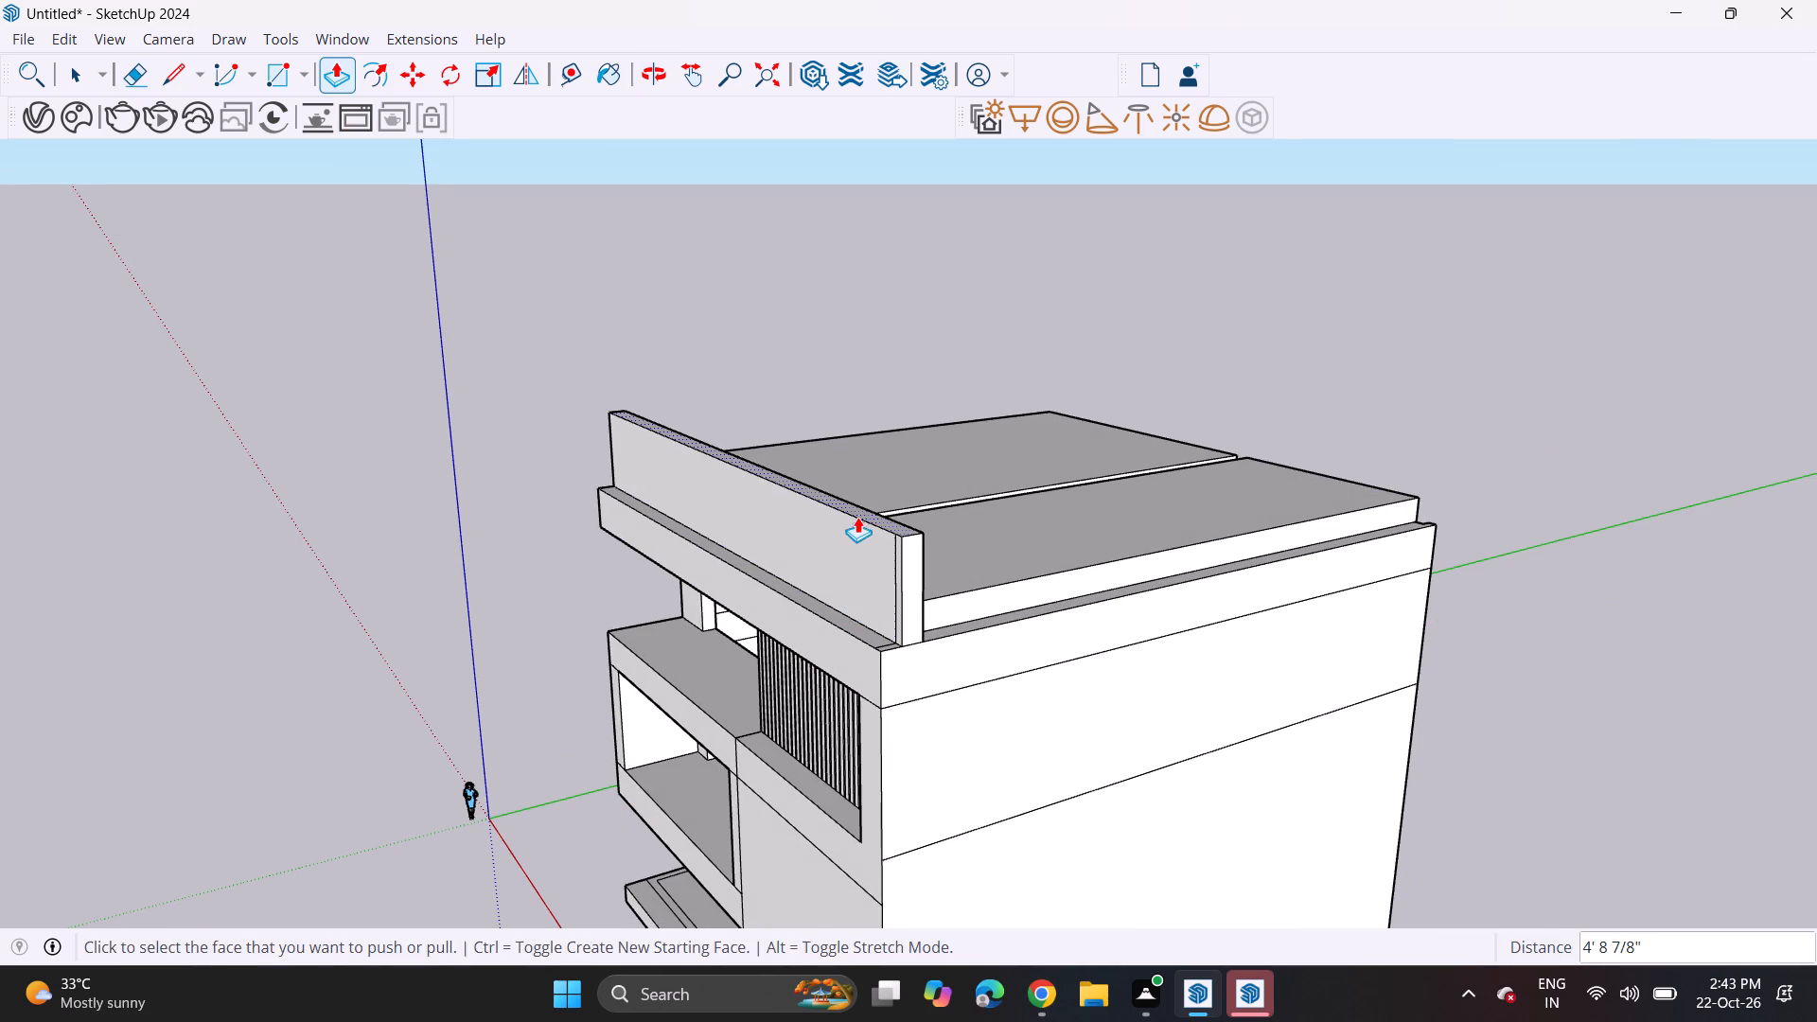
Erase the vertical edge near the slatted-panel end of the raised parapet's front face.
{"action": "middle_click_drag", "start_coordinate": [787, 724], "coordinate": [1265, 592]}
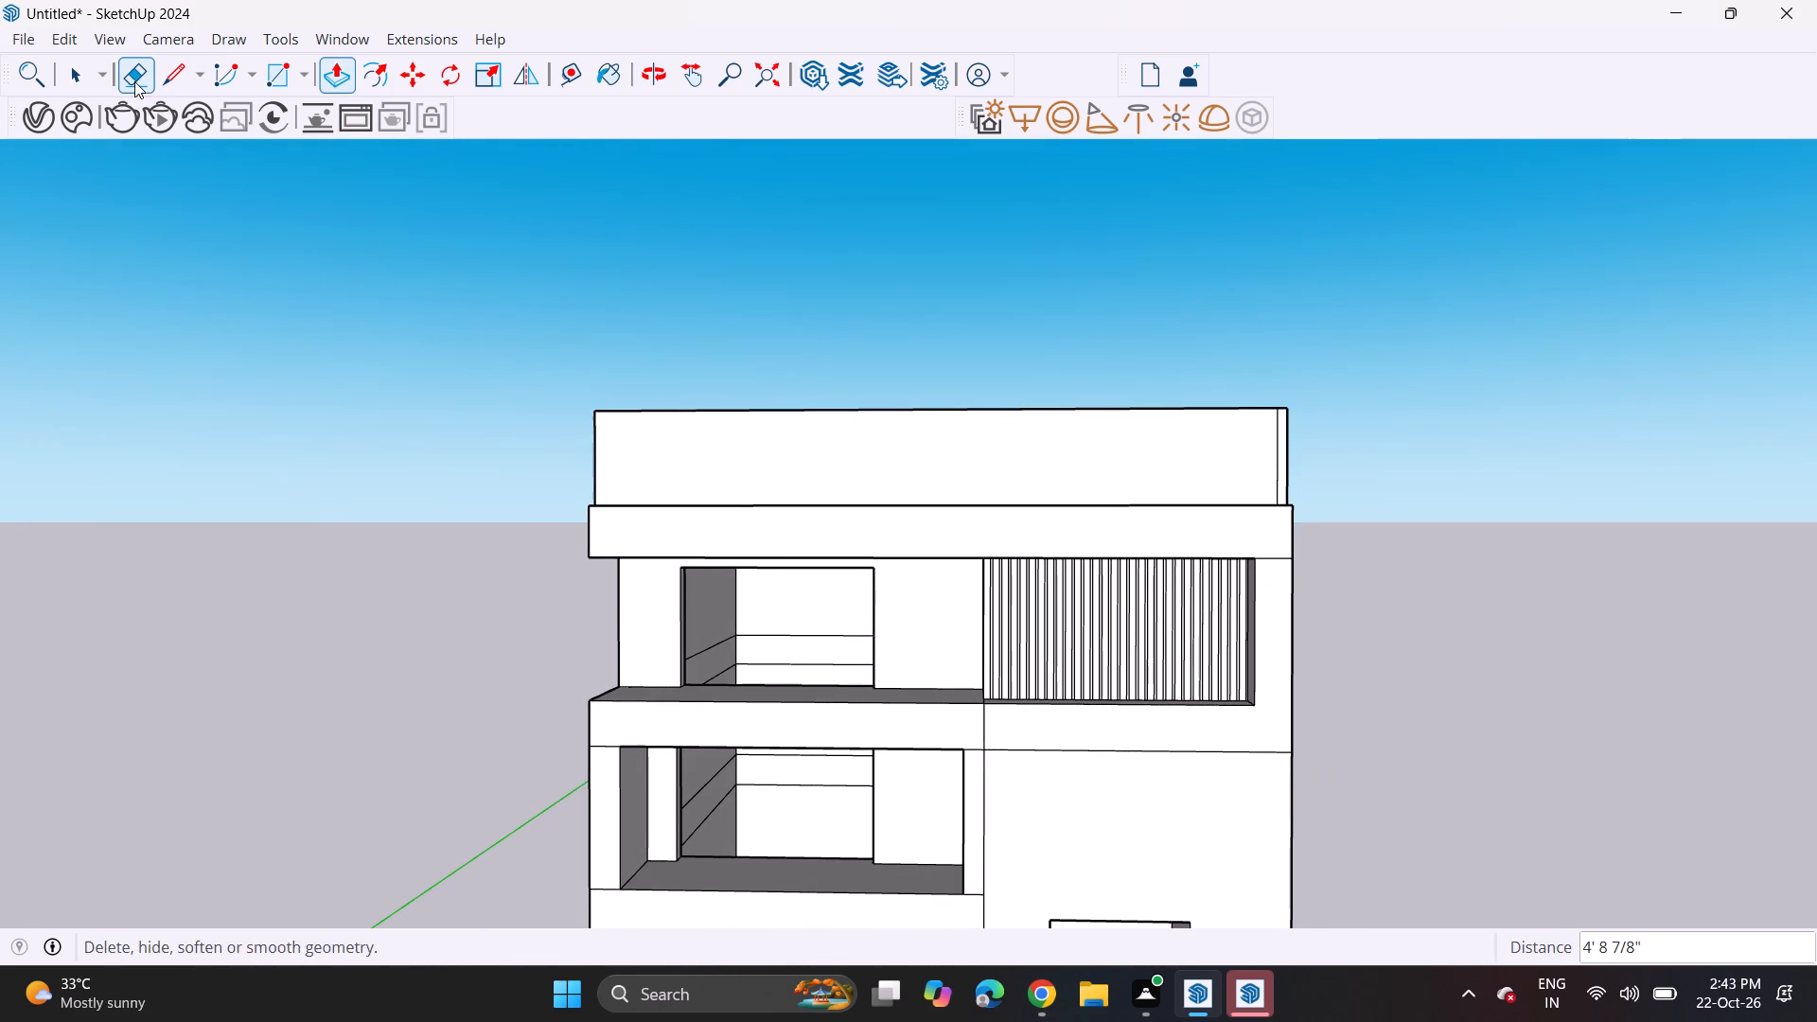
{"action": "left_click", "coordinate": [134, 81]}
{"action": "left_click", "coordinate": [1278, 462]}
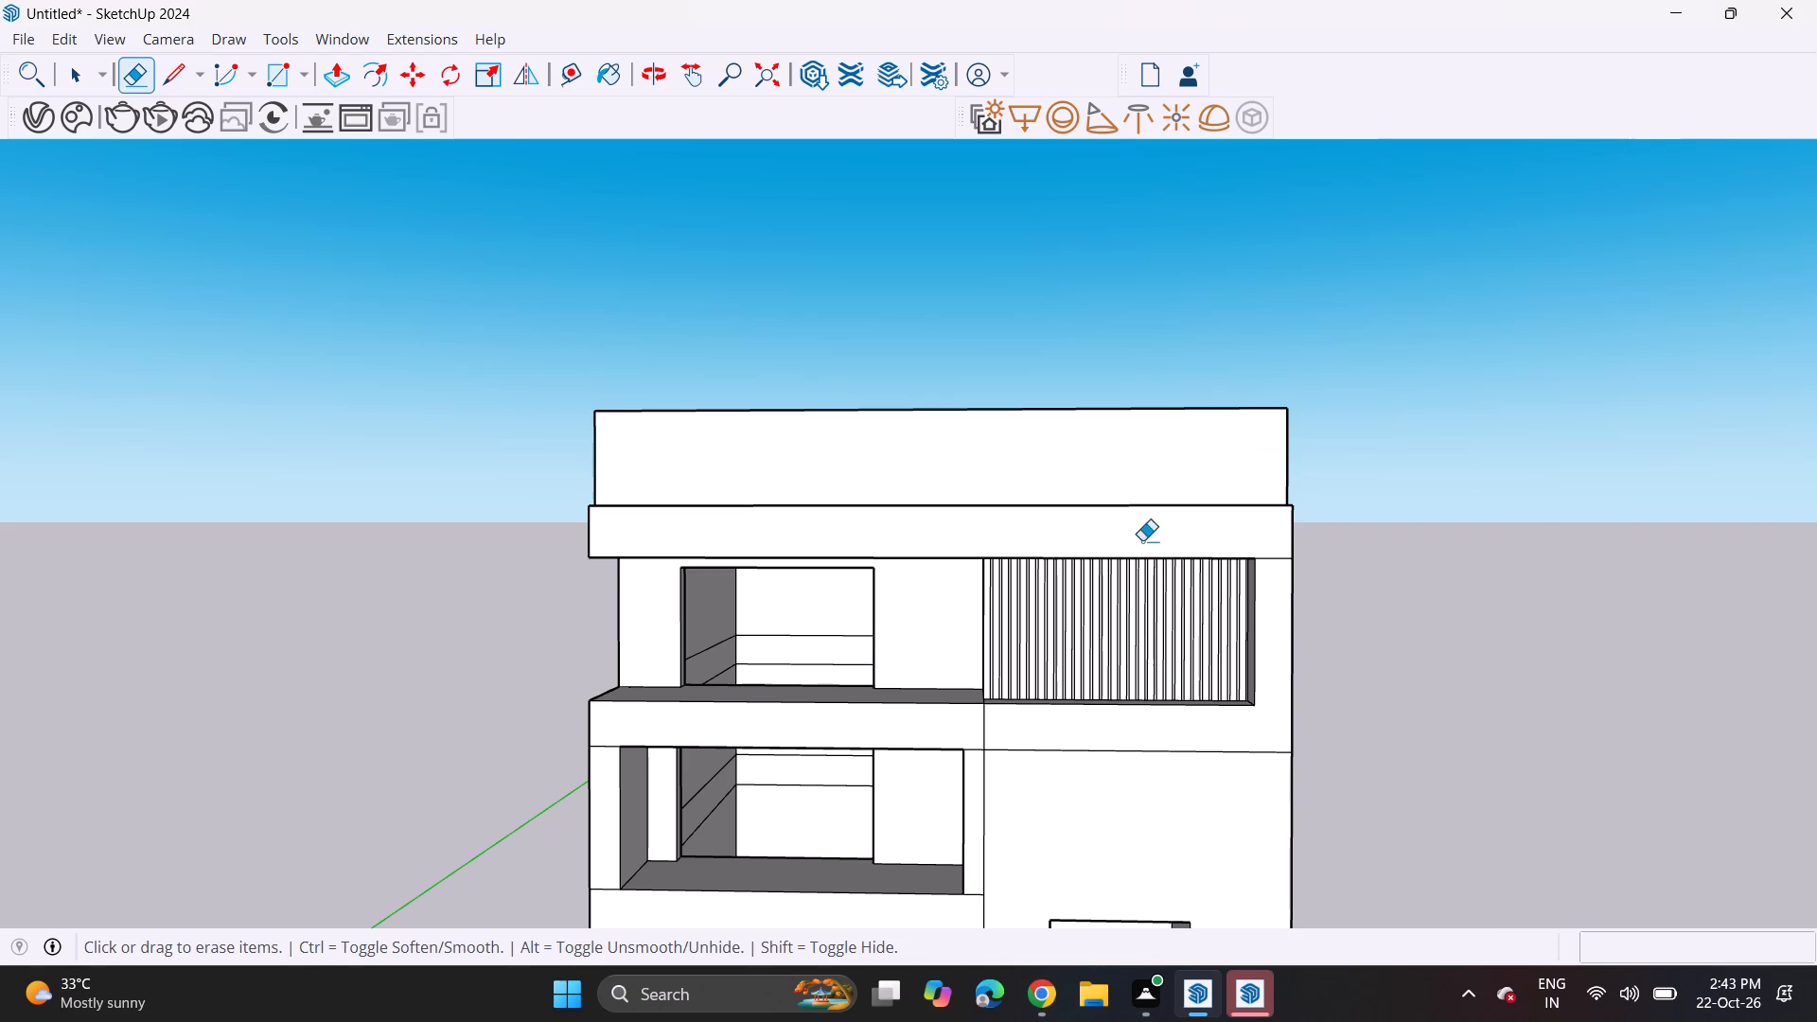
Push/Pull the roof band's short end face and the adjoining long side face outward equally on the column side of the building.
{"action": "scroll", "coordinate": [1138, 540], "scroll_direction": "down", "scroll_amount": 4}
{"action": "middle_click_drag", "start_coordinate": [1085, 616], "coordinate": [1110, 528]}
{"action": "middle_click_drag", "start_coordinate": [1104, 589], "coordinate": [1111, 472]}
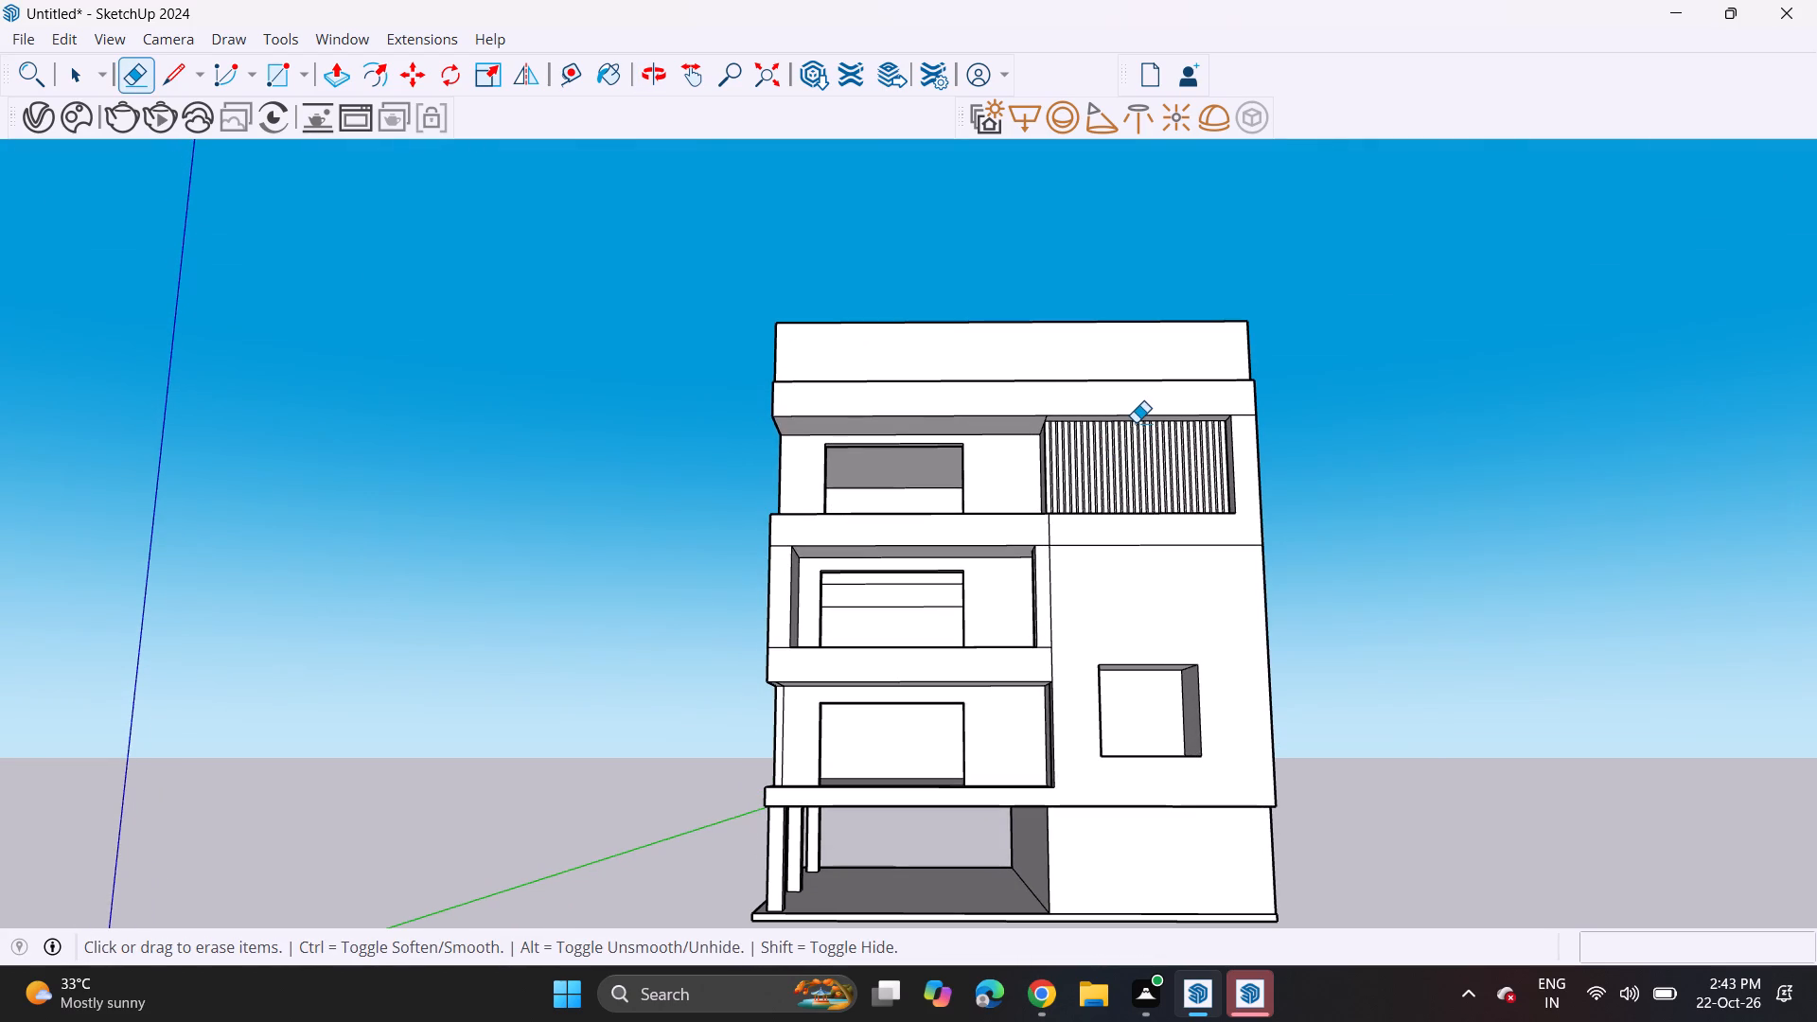
{"action": "middle_click_drag", "start_coordinate": [826, 526], "coordinate": [820, 545]}
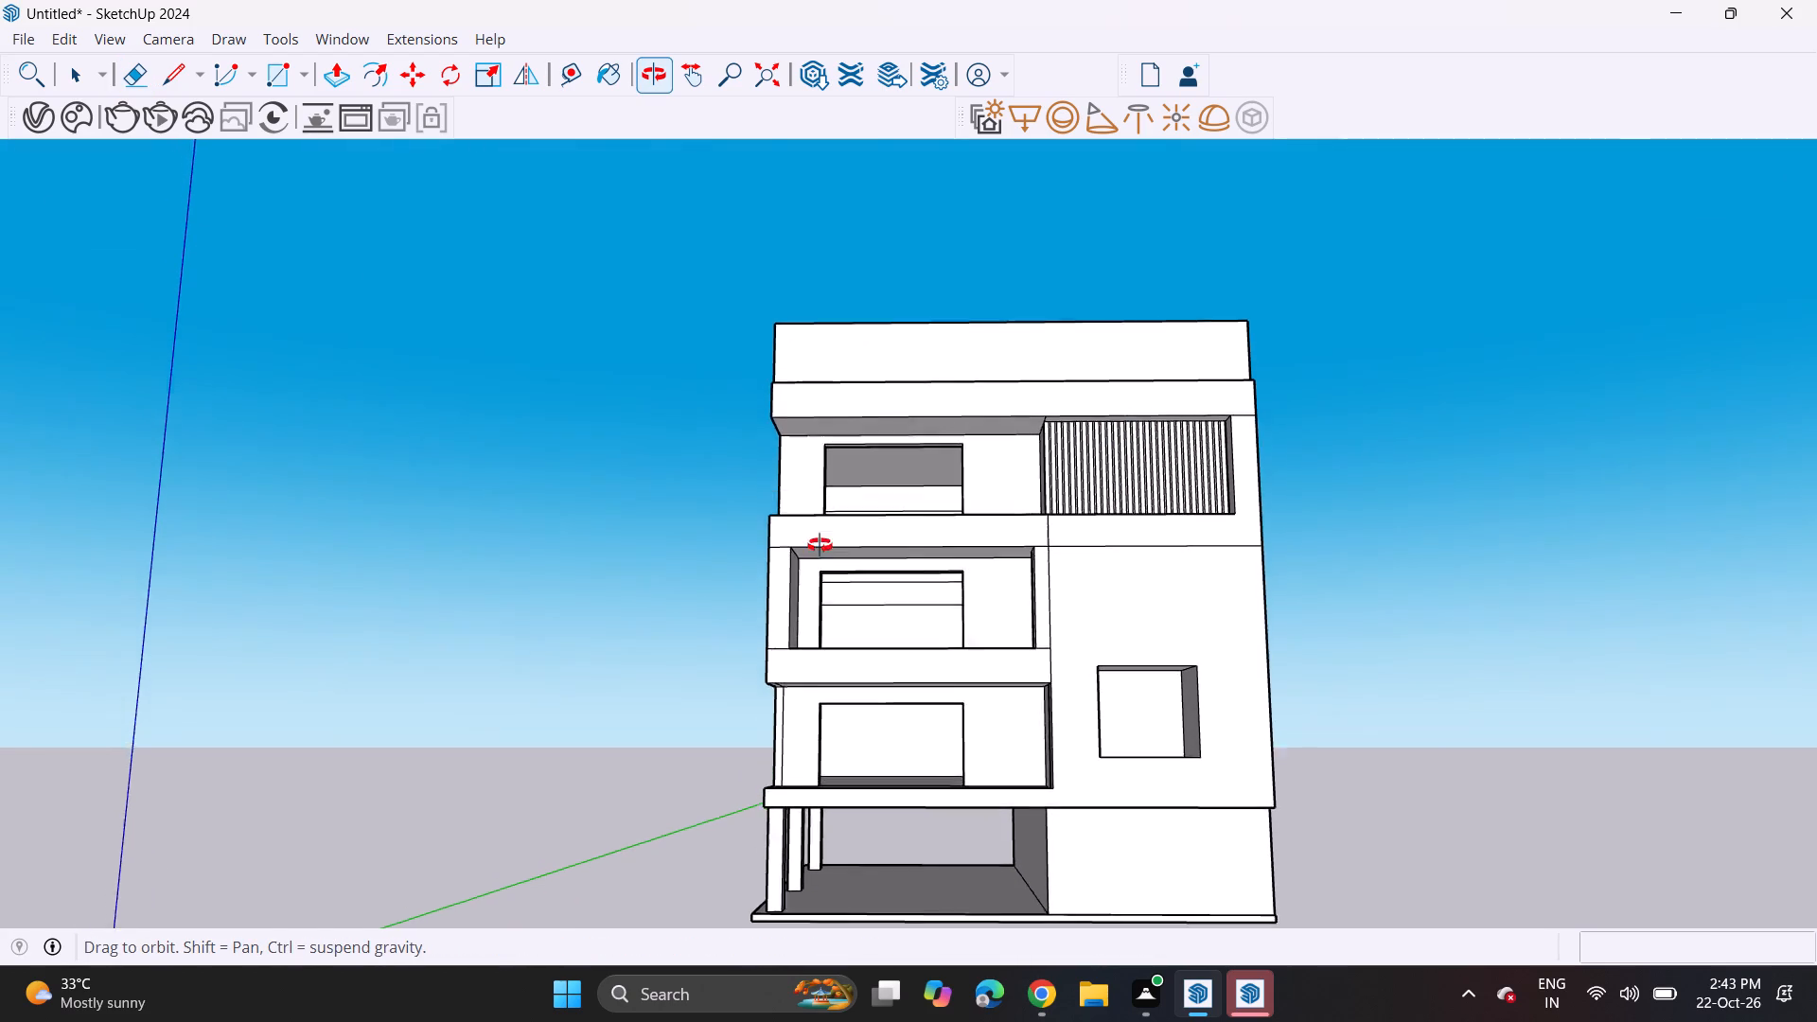
{"action": "middle_click_drag", "start_coordinate": [820, 545], "coordinate": [945, 582]}
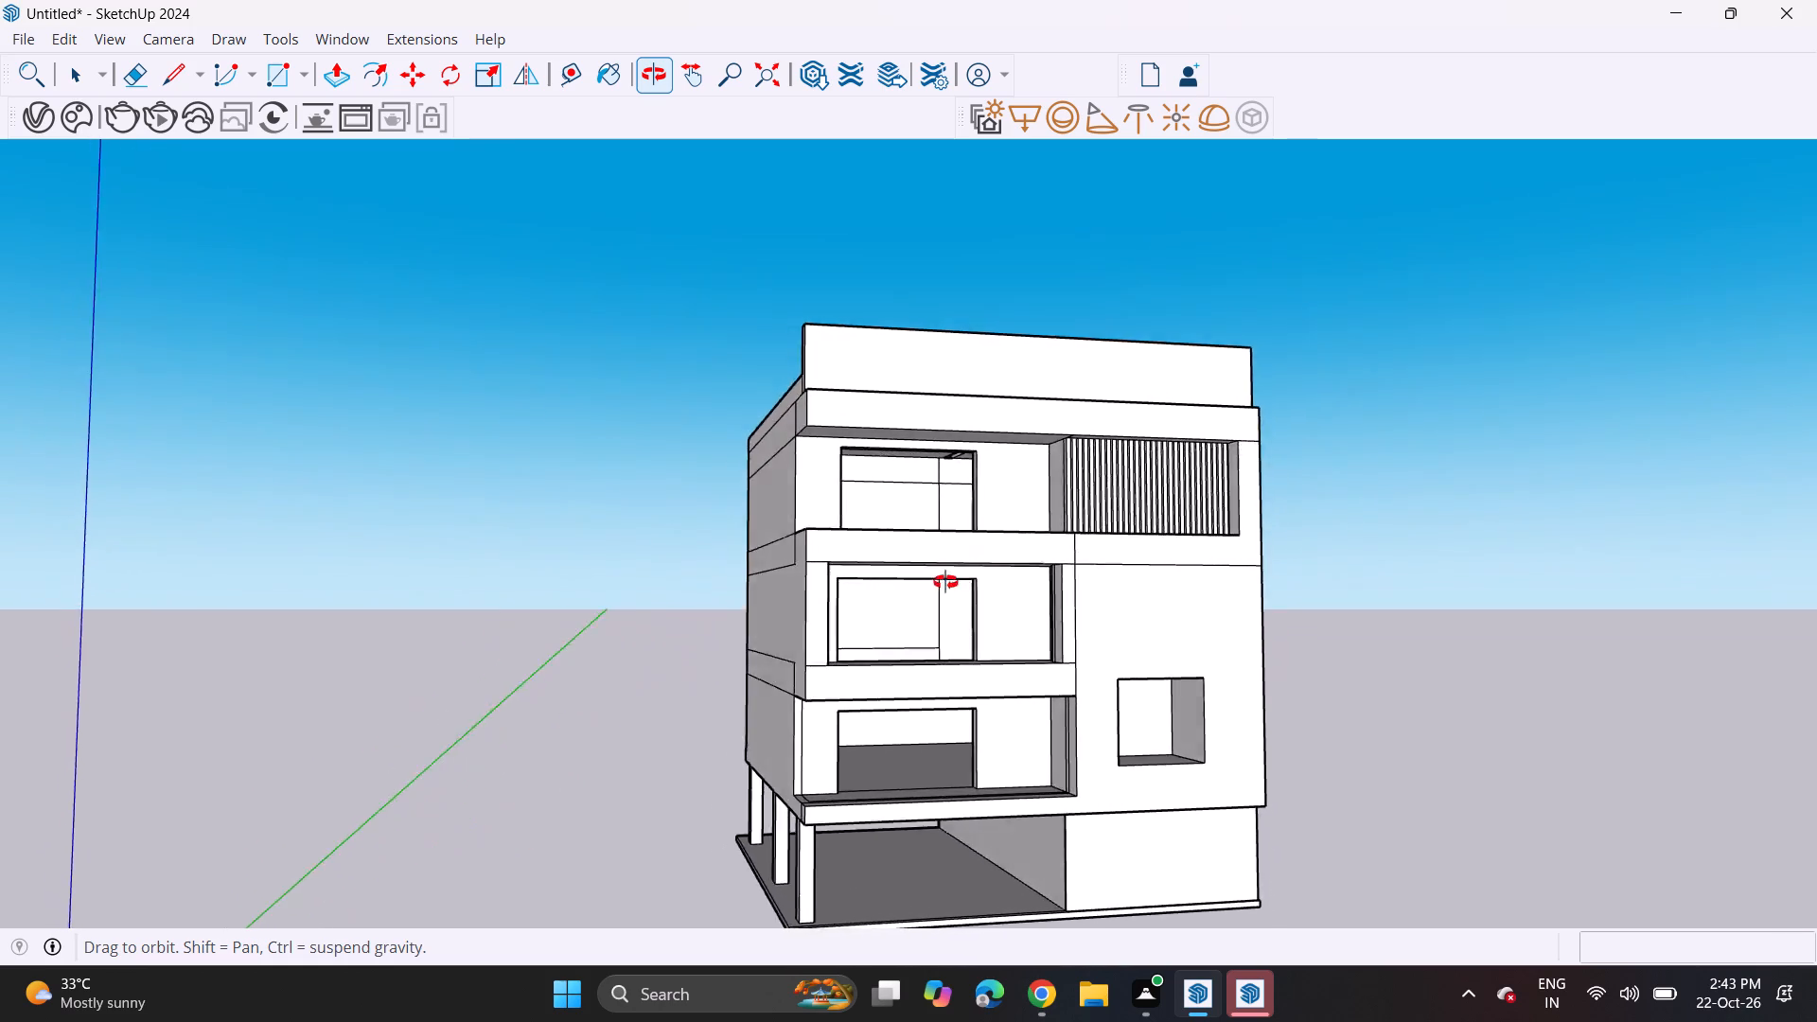
{"action": "middle_click_drag", "start_coordinate": [945, 582], "coordinate": [804, 552]}
{"action": "scroll", "coordinate": [683, 301], "scroll_direction": "up", "scroll_amount": 2}
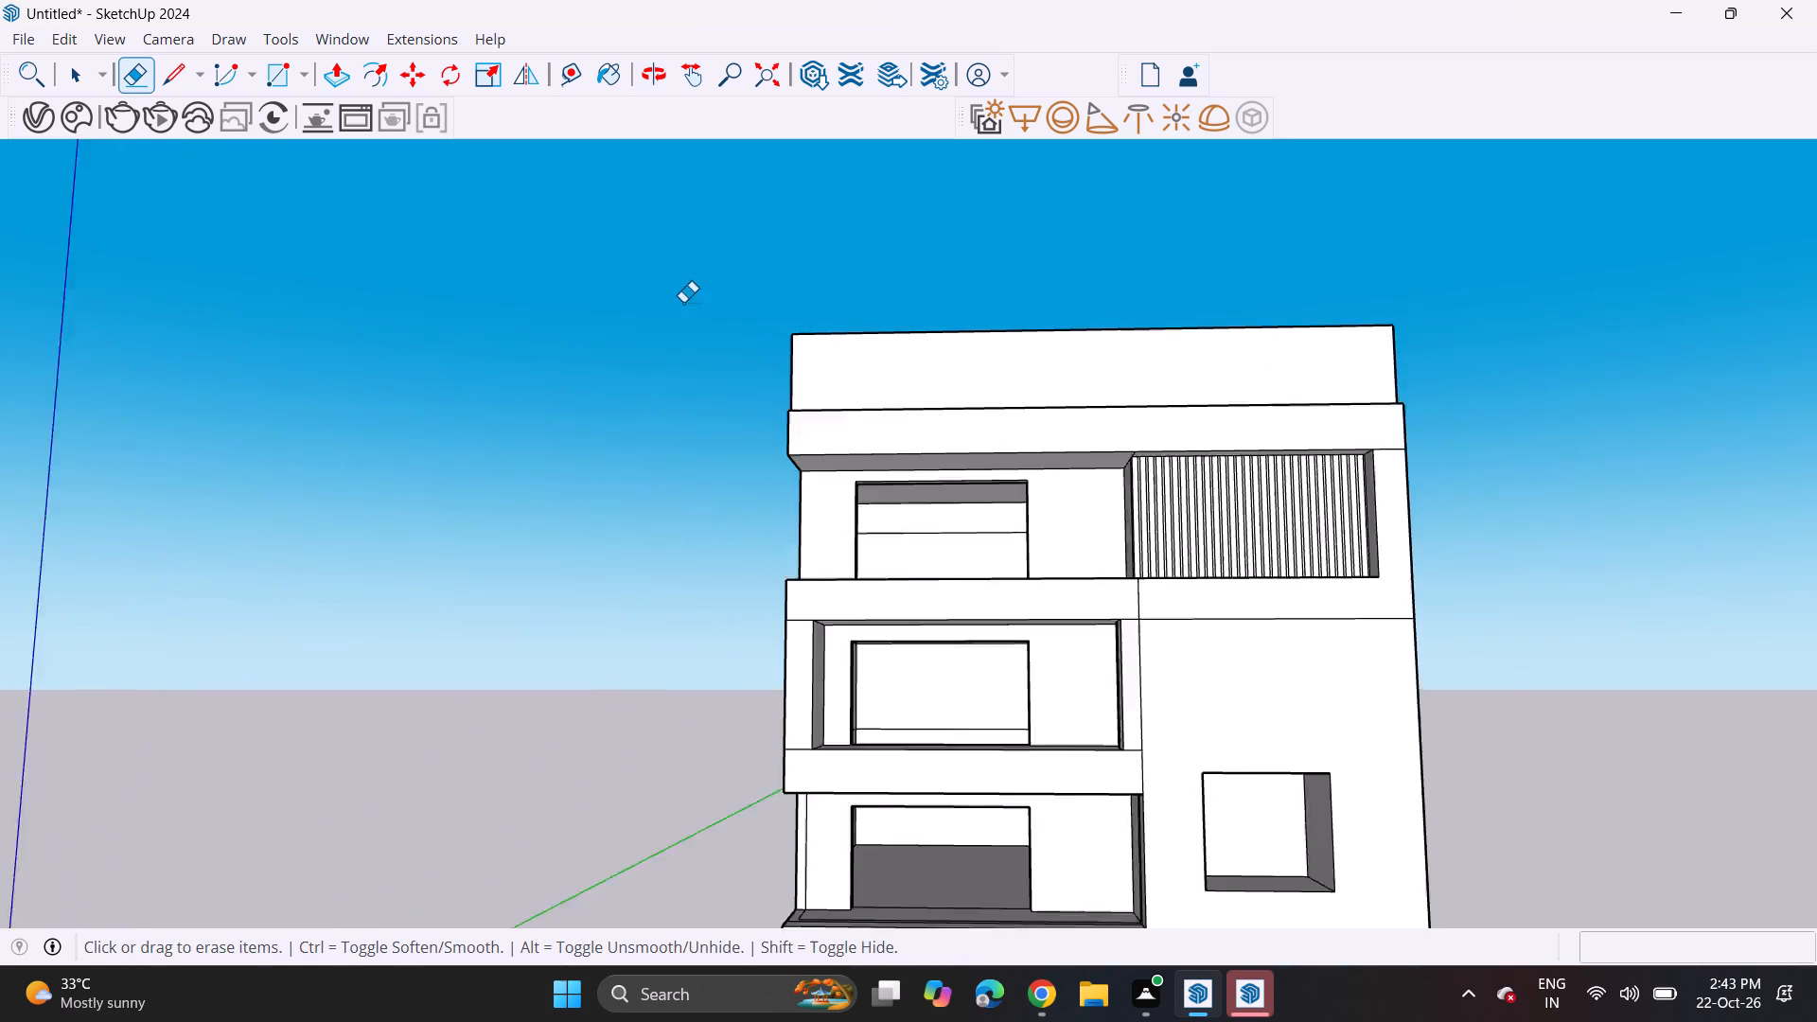
{"action": "scroll", "coordinate": [683, 302], "scroll_direction": "up", "scroll_amount": 1}
{"action": "scroll", "coordinate": [679, 420], "scroll_direction": "up", "scroll_amount": 2}
{"action": "middle_click_drag", "start_coordinate": [701, 427], "coordinate": [918, 370]}
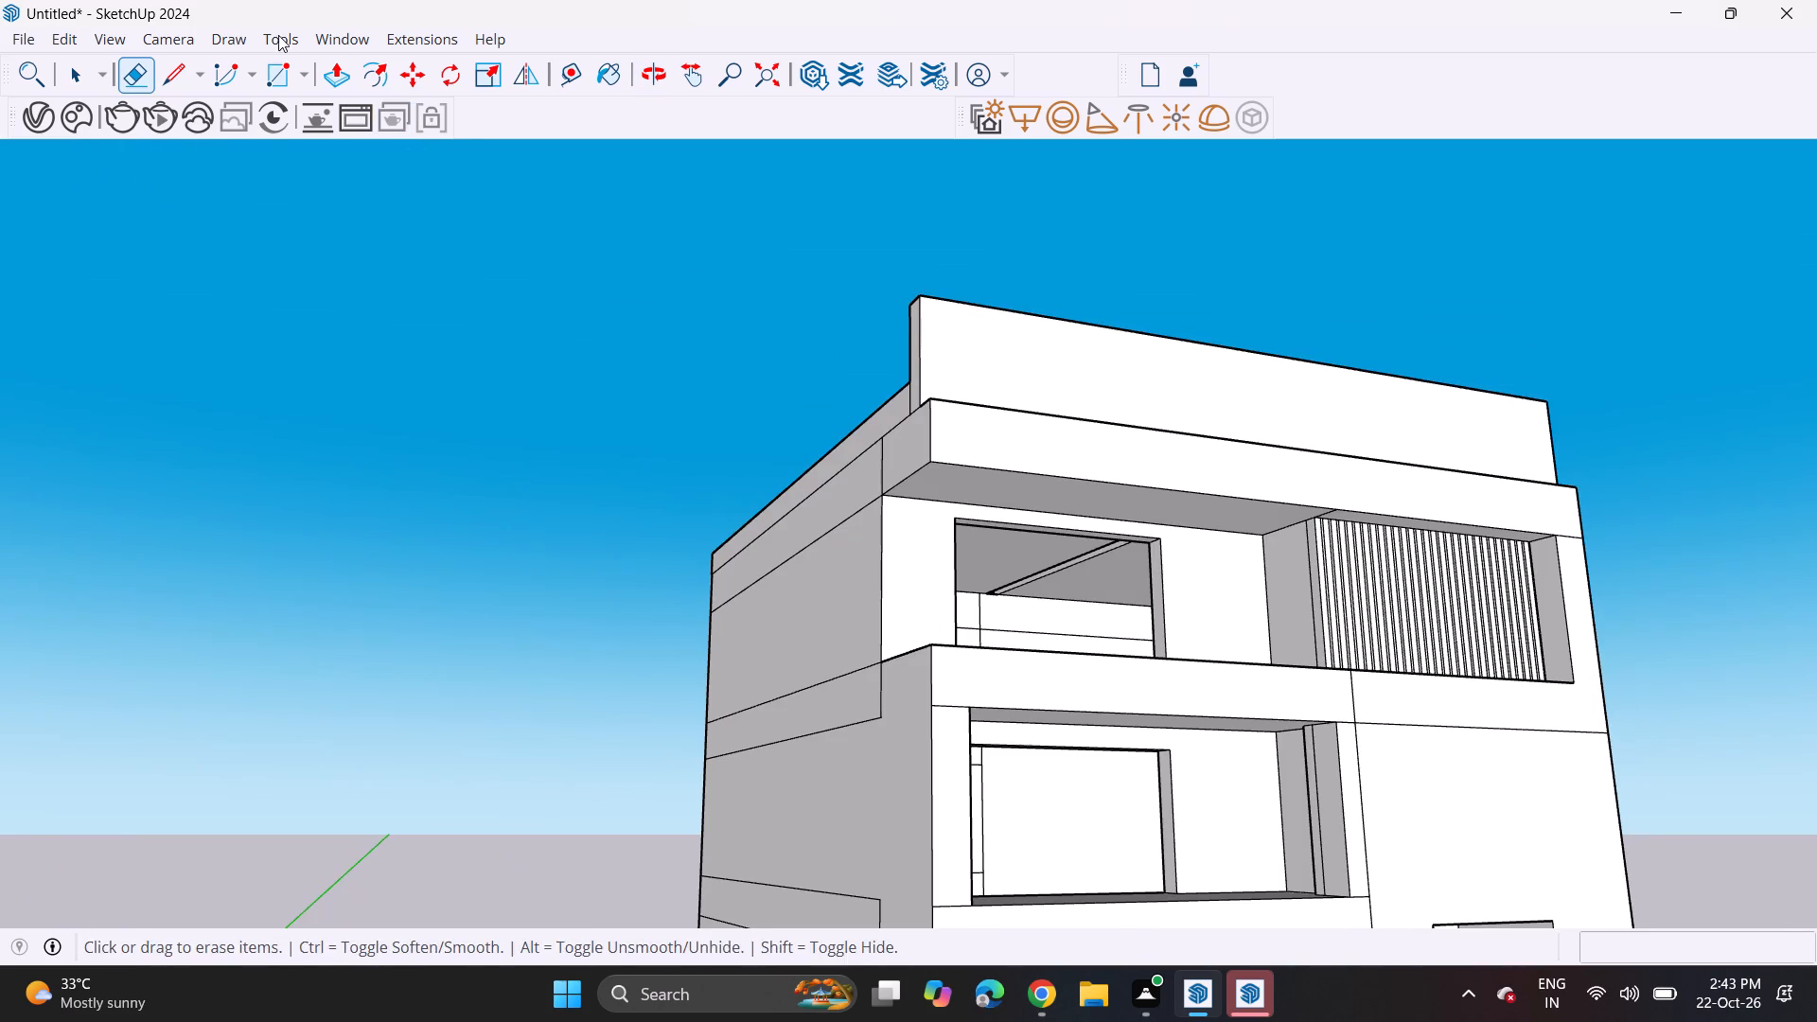
{"action": "left_click", "coordinate": [347, 85]}
{"action": "scroll", "coordinate": [785, 278], "scroll_direction": "up", "scroll_amount": 3}
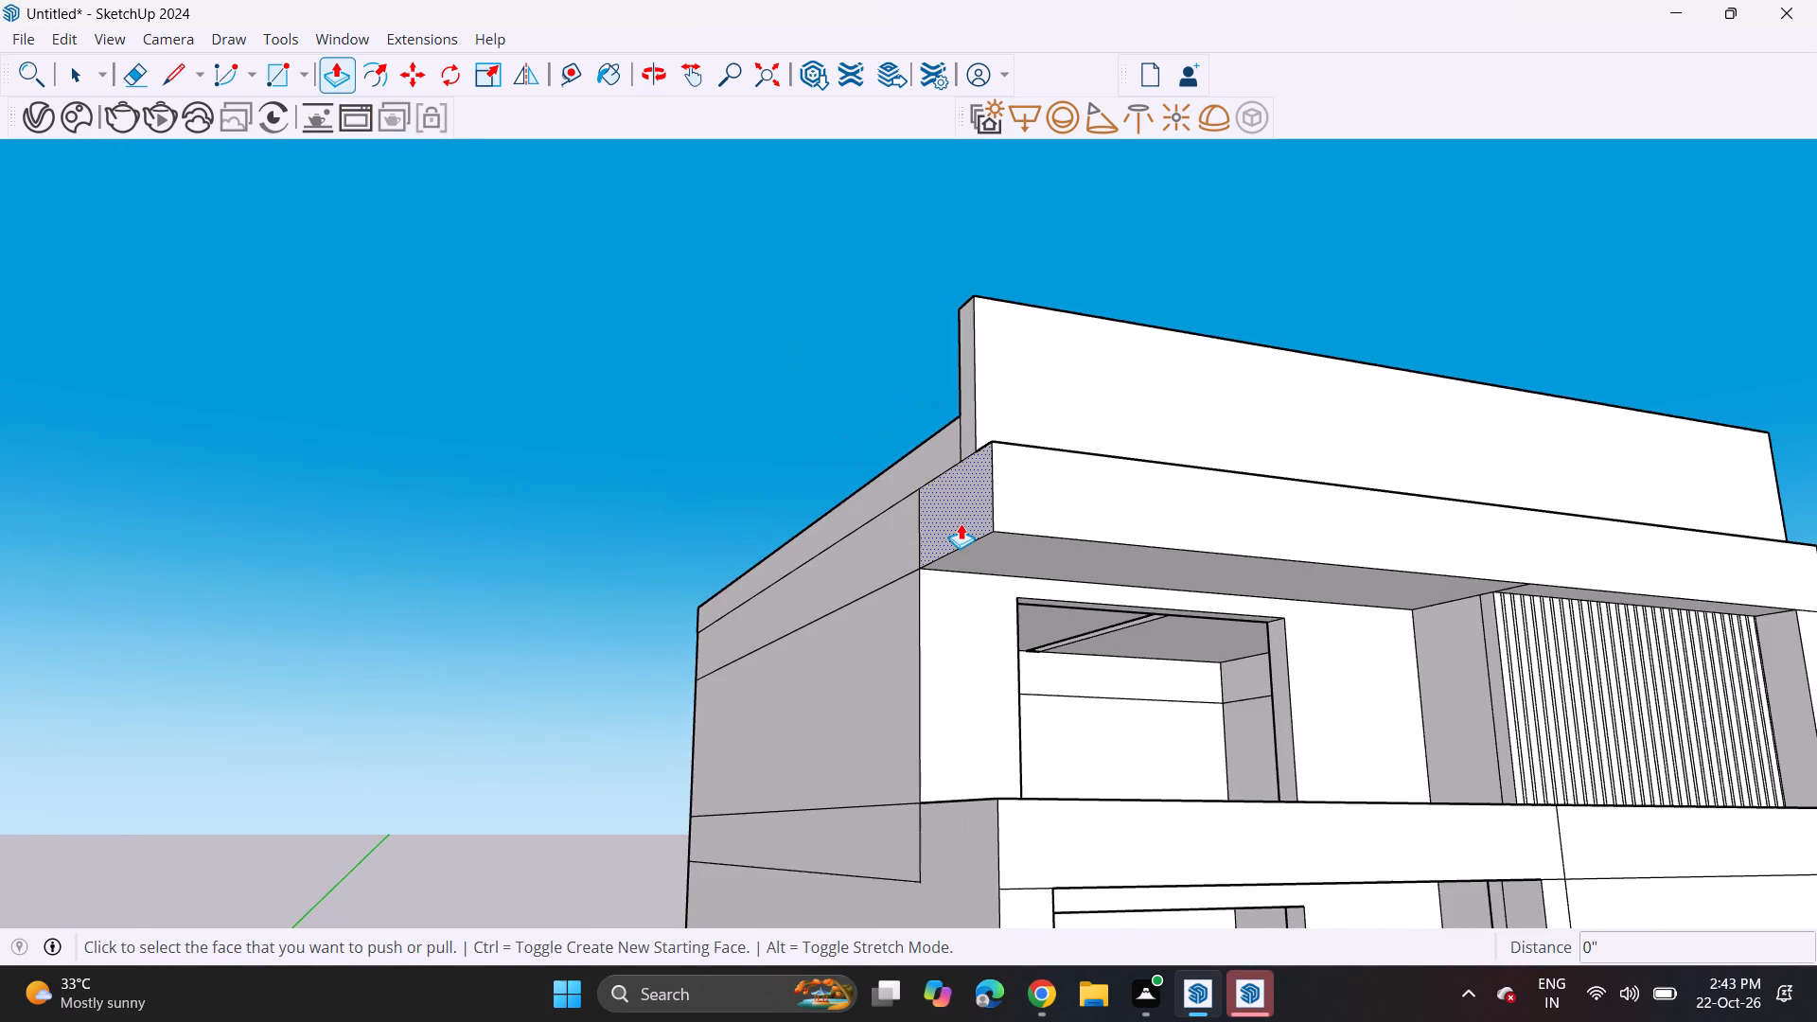
{"action": "left_click", "coordinate": [961, 523]}
{"action": "left_click", "coordinate": [926, 529]}
{"action": "double_click", "coordinate": [878, 554]}
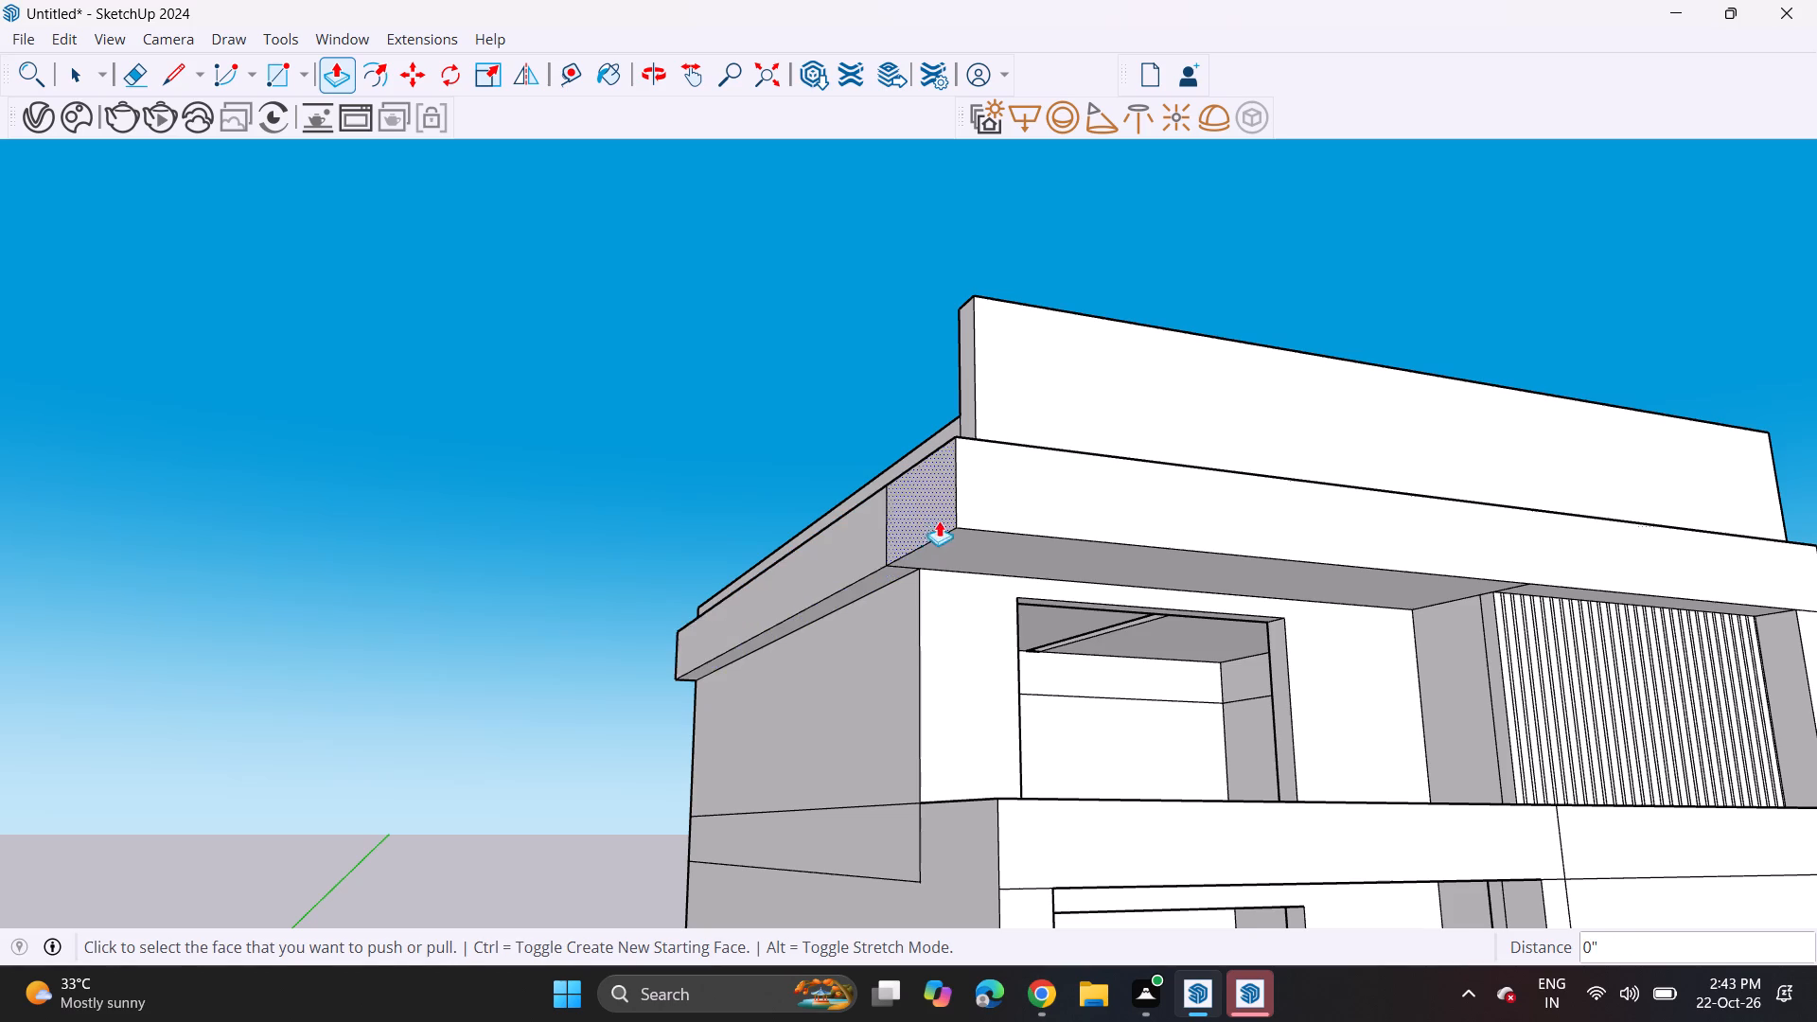
Pull the middle storey's side face, including the balcony frame, out 1' 6 9/16" to align with the roof band's corner.
{"action": "scroll", "coordinate": [966, 503], "scroll_direction": "down", "scroll_amount": 6}
{"action": "middle_click_drag", "start_coordinate": [935, 495], "coordinate": [818, 504]}
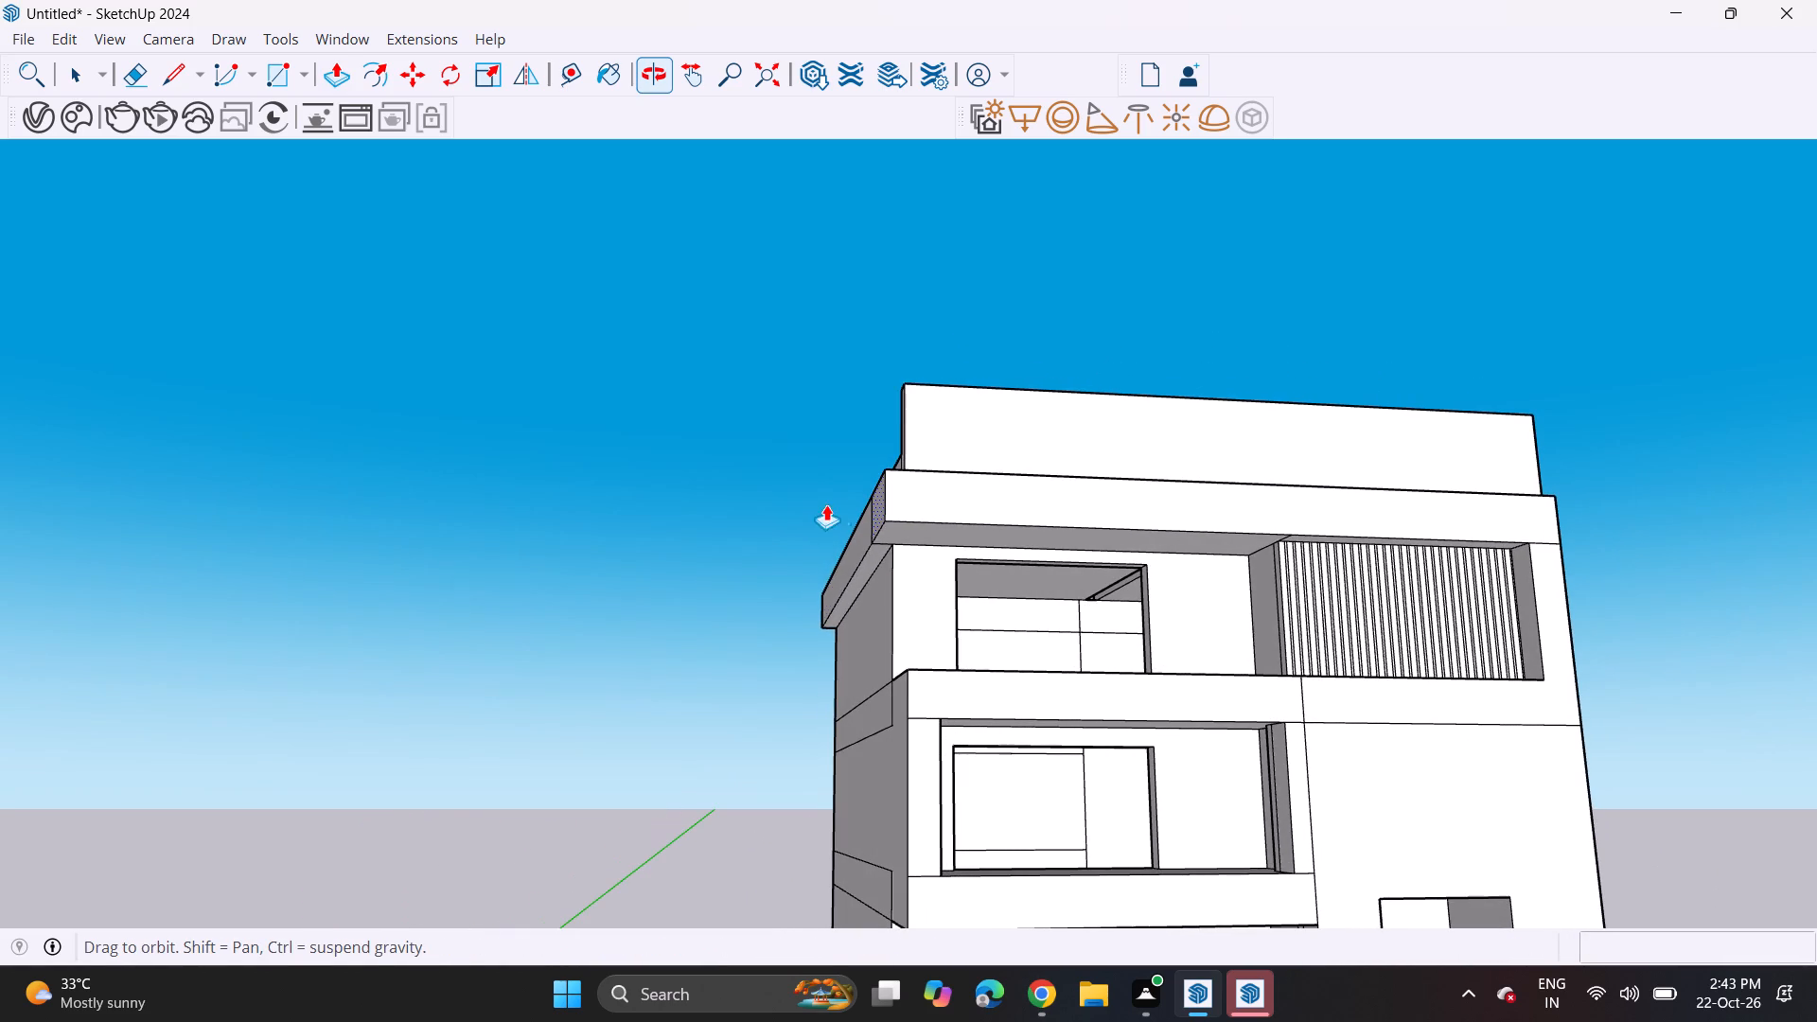
{"action": "left_click", "coordinate": [898, 698]}
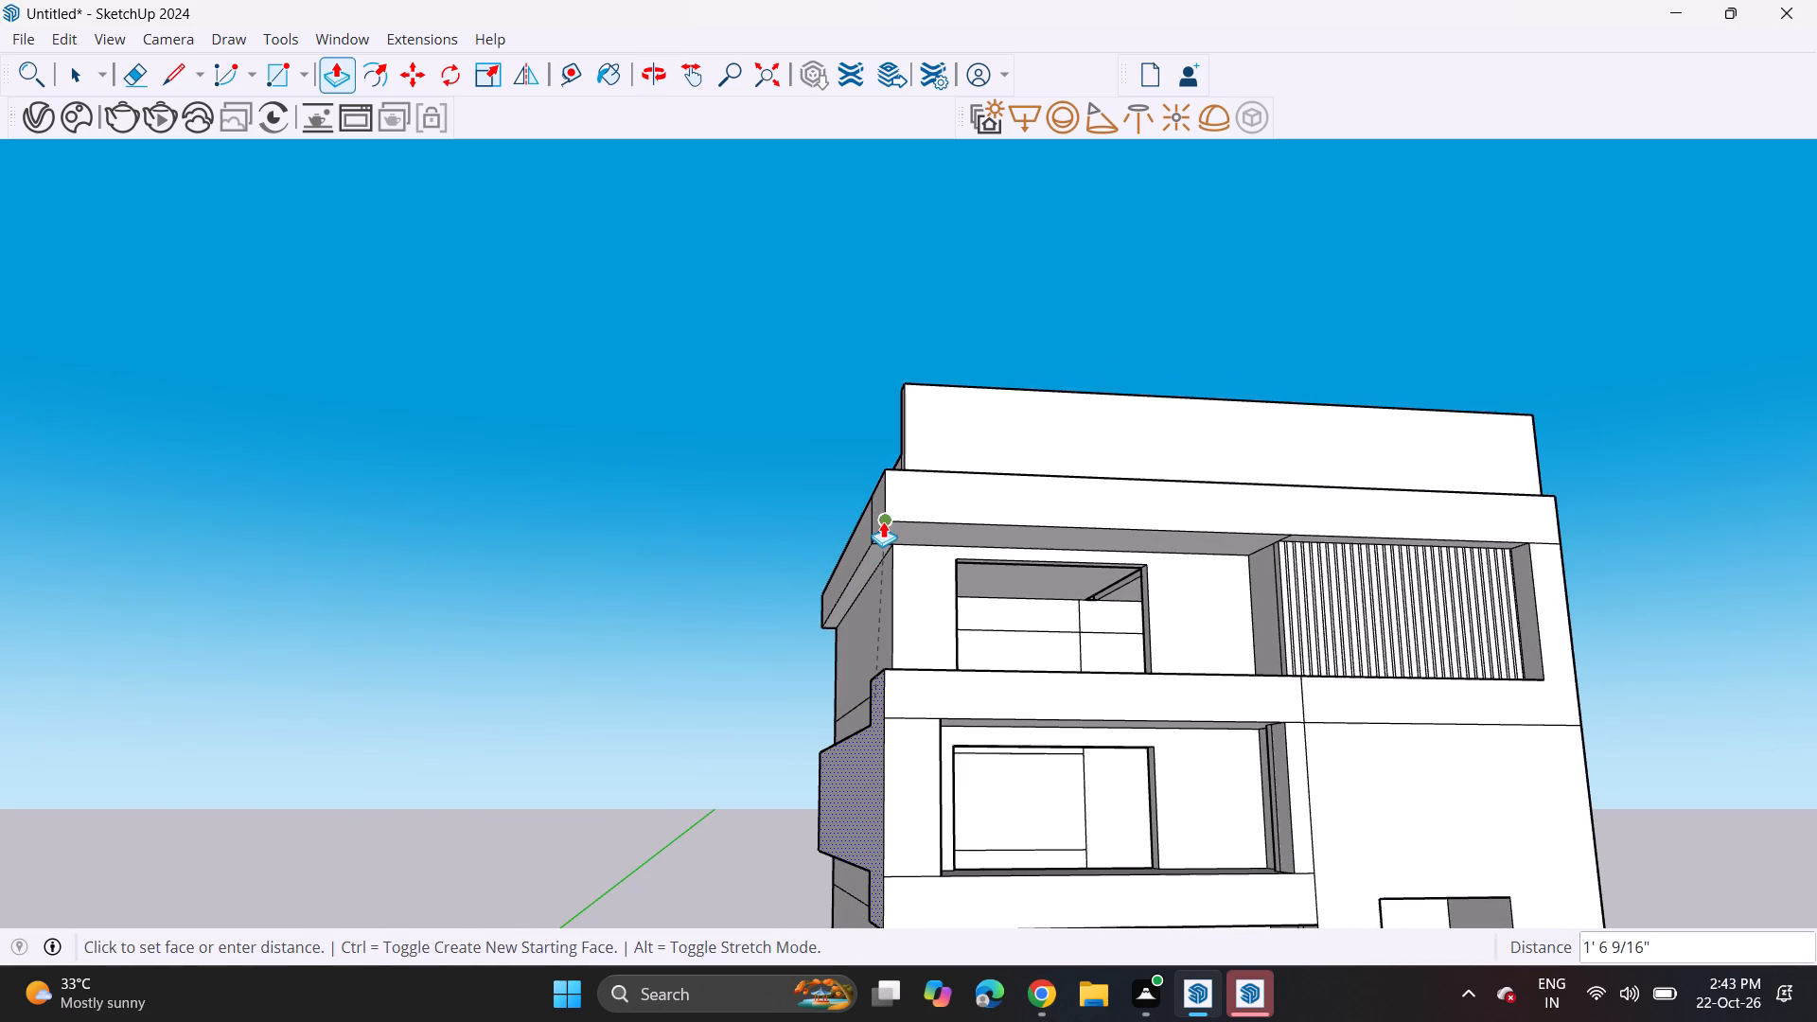
{"action": "left_click", "coordinate": [883, 521]}
Pull the end of the floor slab above the columns outward to line up with the balcony frame's side.
{"action": "middle_click_drag", "start_coordinate": [920, 565], "coordinate": [775, 592]}
{"action": "scroll", "coordinate": [775, 592], "scroll_direction": "up", "scroll_amount": 1}
{"action": "scroll", "coordinate": [768, 596], "scroll_direction": "down", "scroll_amount": 5}
{"action": "middle_click_drag", "start_coordinate": [773, 599], "coordinate": [771, 599]}
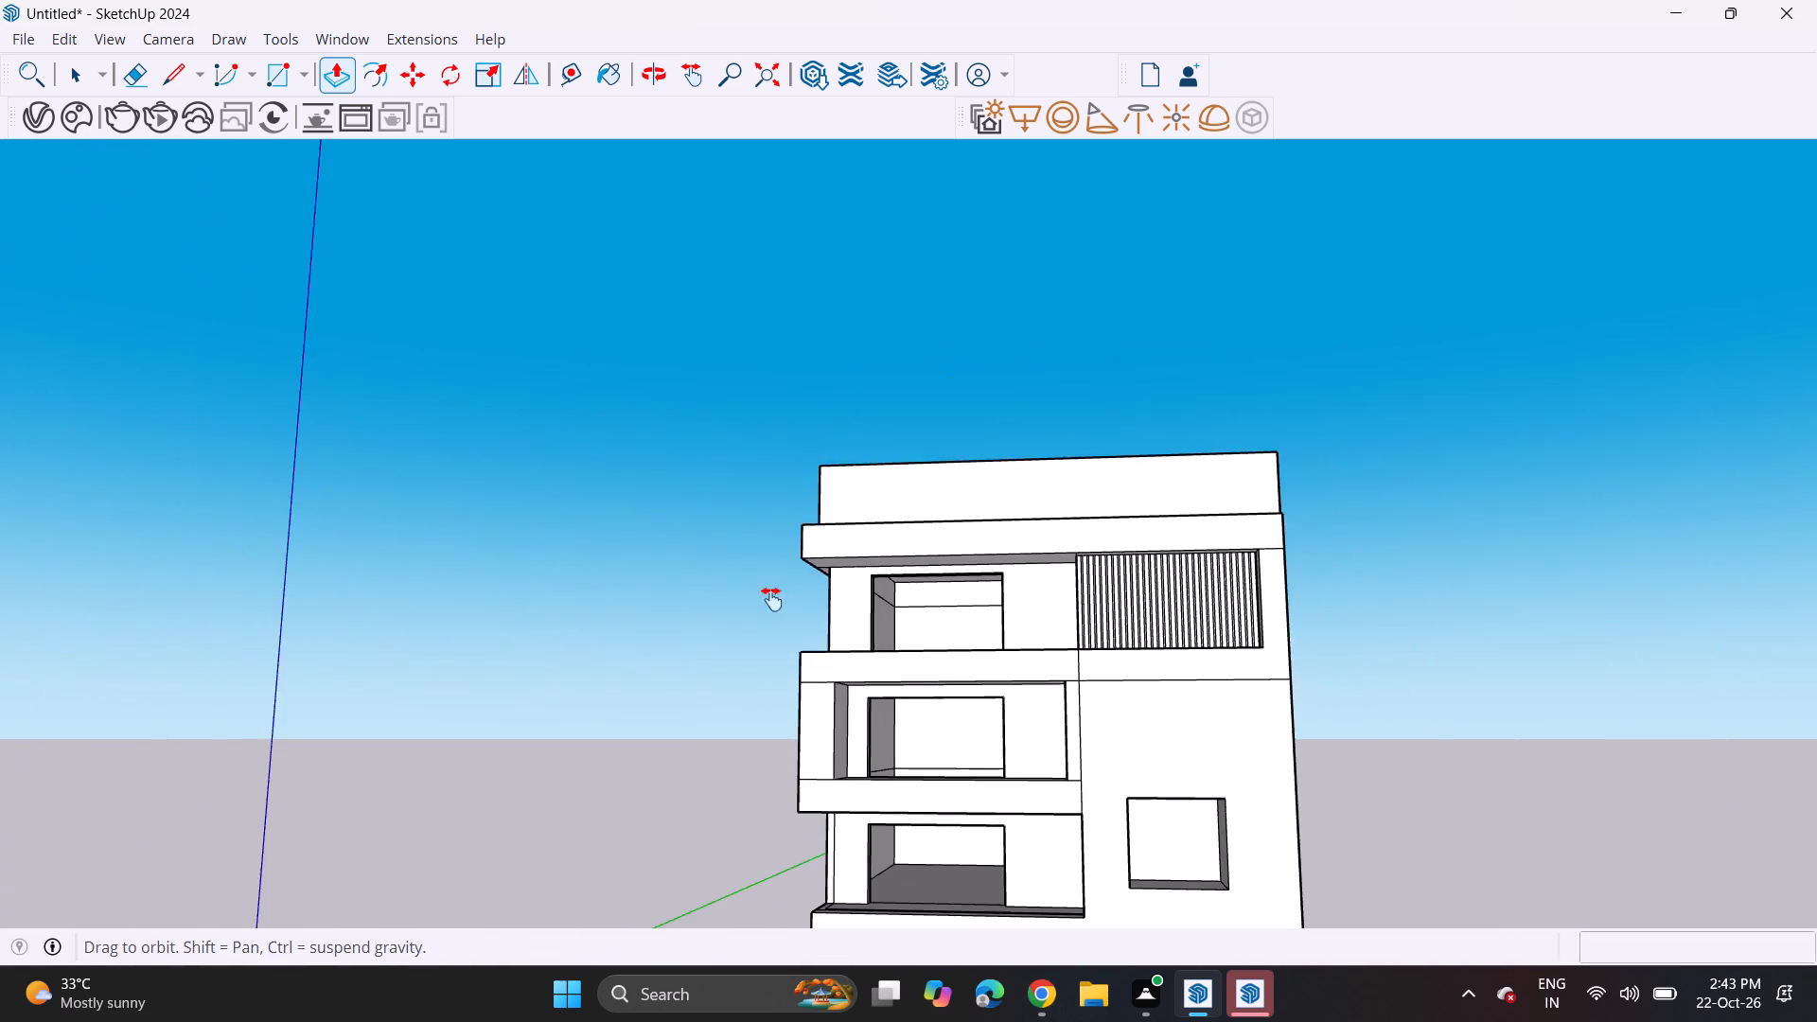
{"action": "middle_click_drag", "start_coordinate": [771, 599], "coordinate": [688, 511]}
{"action": "scroll", "coordinate": [688, 512], "scroll_direction": "up", "scroll_amount": 1, "text": "shift"}
{"action": "middle_click_drag", "start_coordinate": [679, 533], "coordinate": [753, 566]}
{"action": "middle_click_drag", "start_coordinate": [746, 653], "coordinate": [803, 394], "text": "shift"}
{"action": "scroll", "coordinate": [755, 639], "scroll_direction": "up", "scroll_amount": 1, "text": "shift"}
{"action": "middle_click_drag", "start_coordinate": [750, 558], "coordinate": [899, 617]}
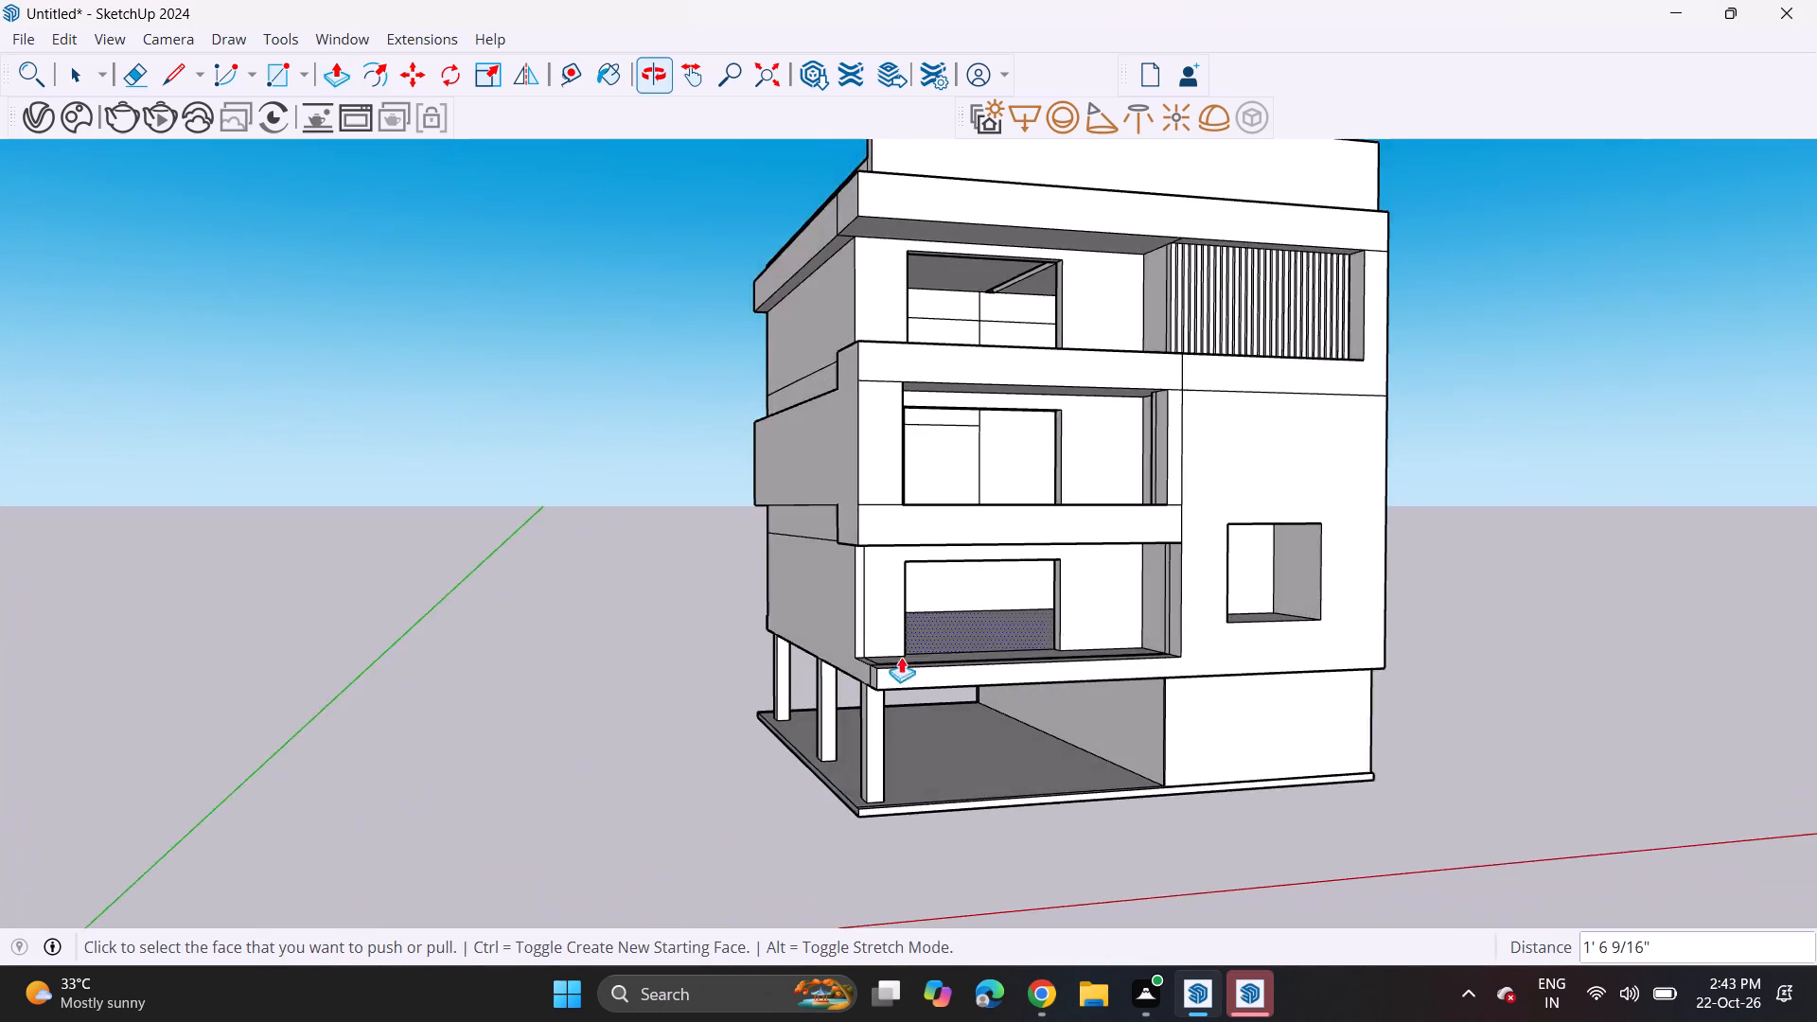
{"action": "scroll", "coordinate": [871, 696], "scroll_direction": "up", "scroll_amount": 5}
{"action": "left_click", "coordinate": [871, 668]}
{"action": "left_click", "coordinate": [841, 427]}
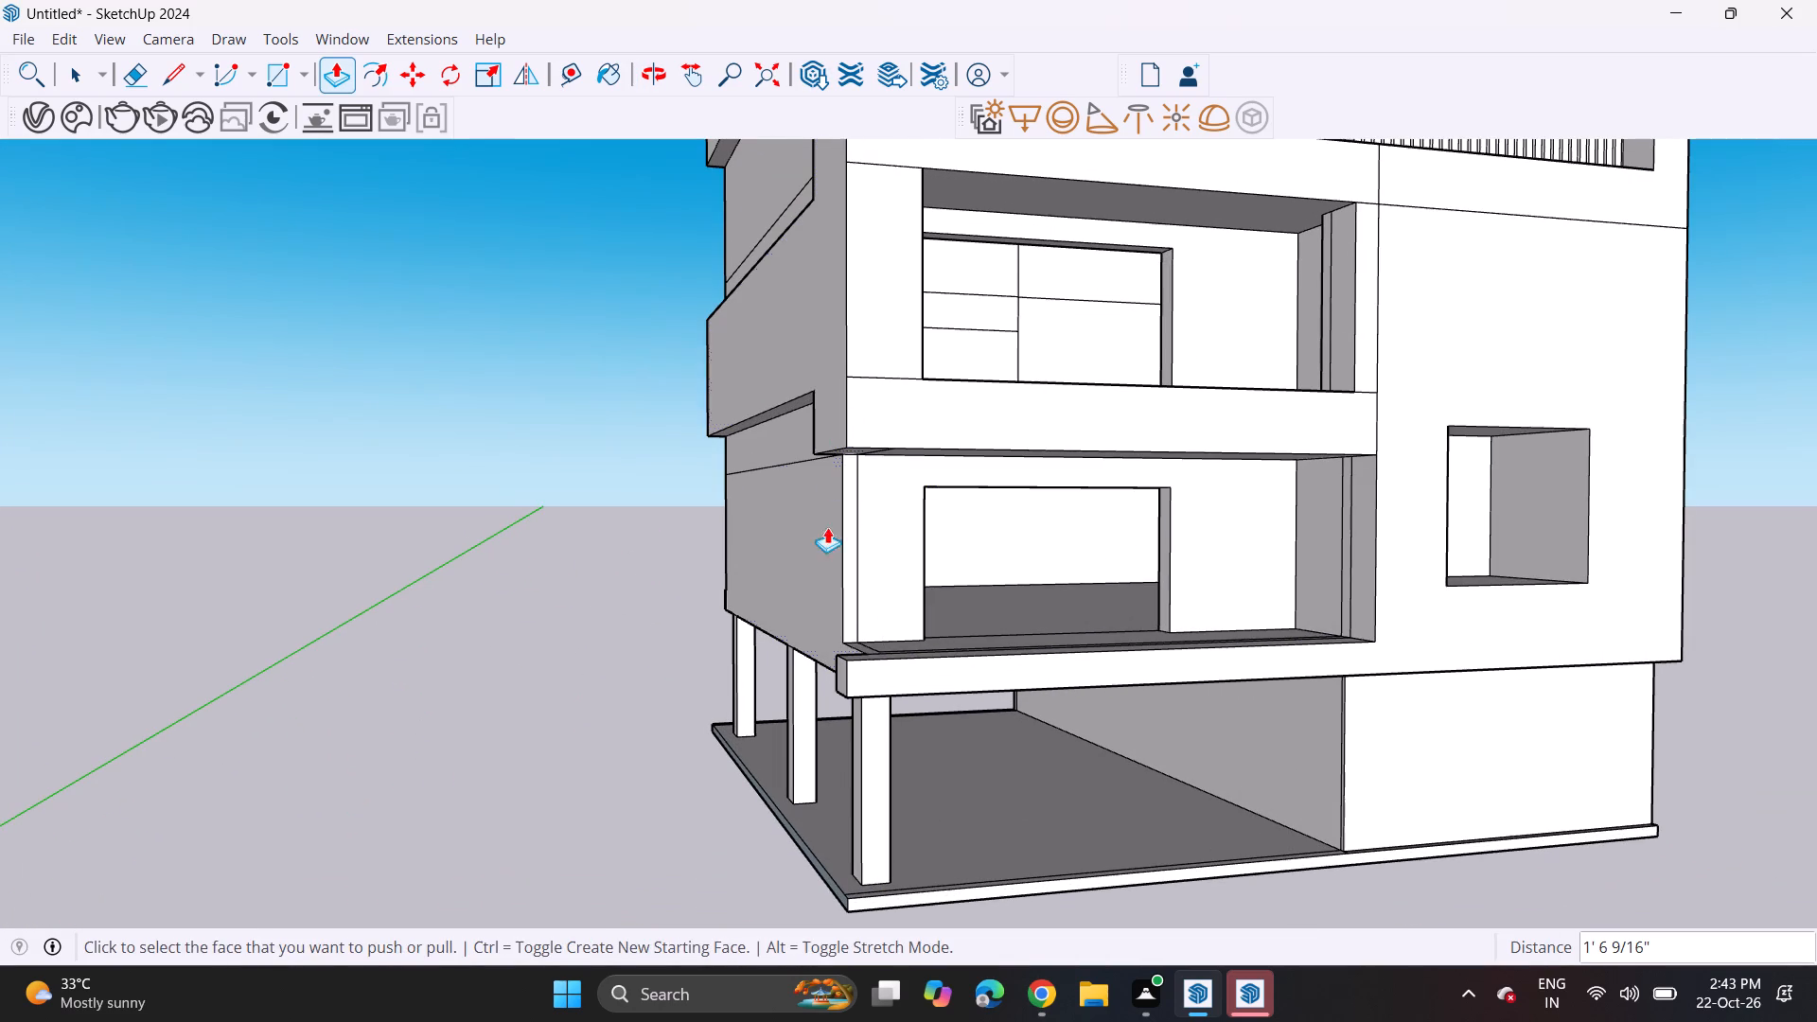
Push/Pull the remaining recessed side-wall faces and strips of the lower and top storeys out by the same distance, flush with the middle storey.
{"action": "double_click", "coordinate": [816, 613]}
{"action": "middle_click_drag", "start_coordinate": [938, 531], "coordinate": [916, 520]}
{"action": "double_click", "coordinate": [771, 428]}
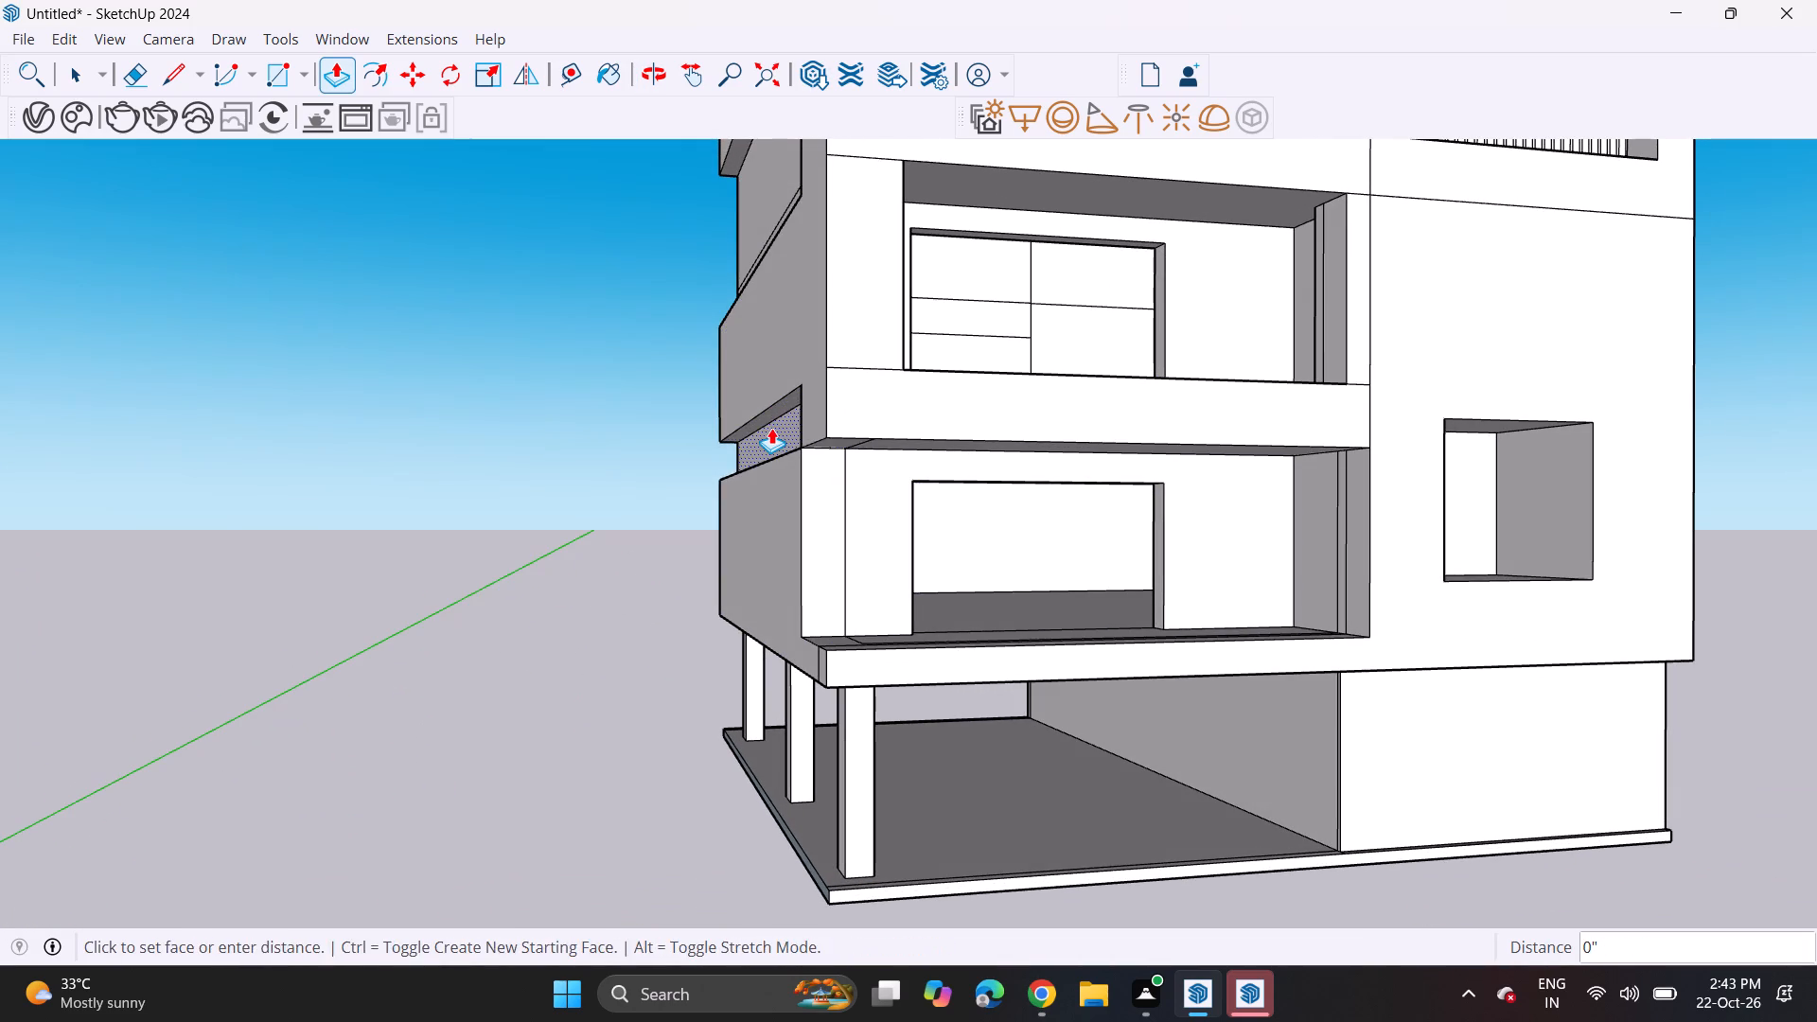
{"action": "double_click", "coordinate": [777, 205]}
{"action": "double_click", "coordinate": [771, 226]}
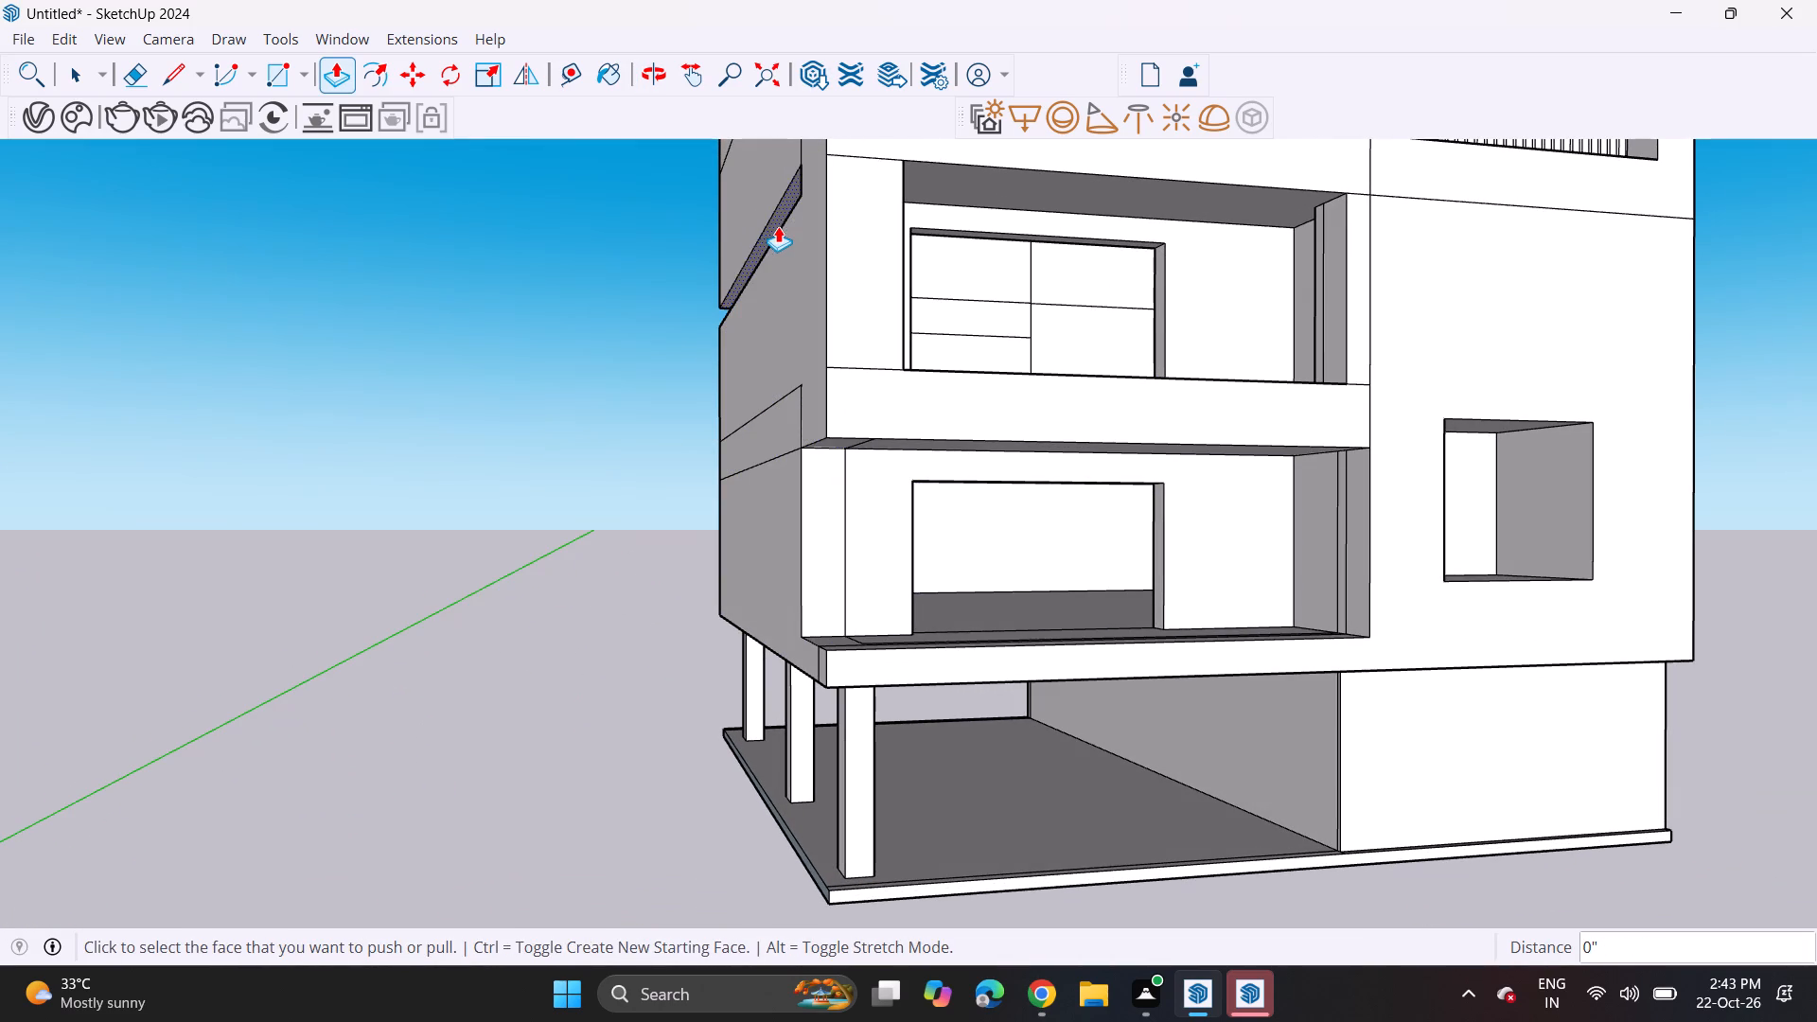
{"action": "middle_click_drag", "start_coordinate": [781, 218], "coordinate": [833, 302]}
{"action": "scroll", "coordinate": [785, 240], "scroll_direction": "up", "scroll_amount": 4}
{"action": "double_click", "coordinate": [800, 257]}
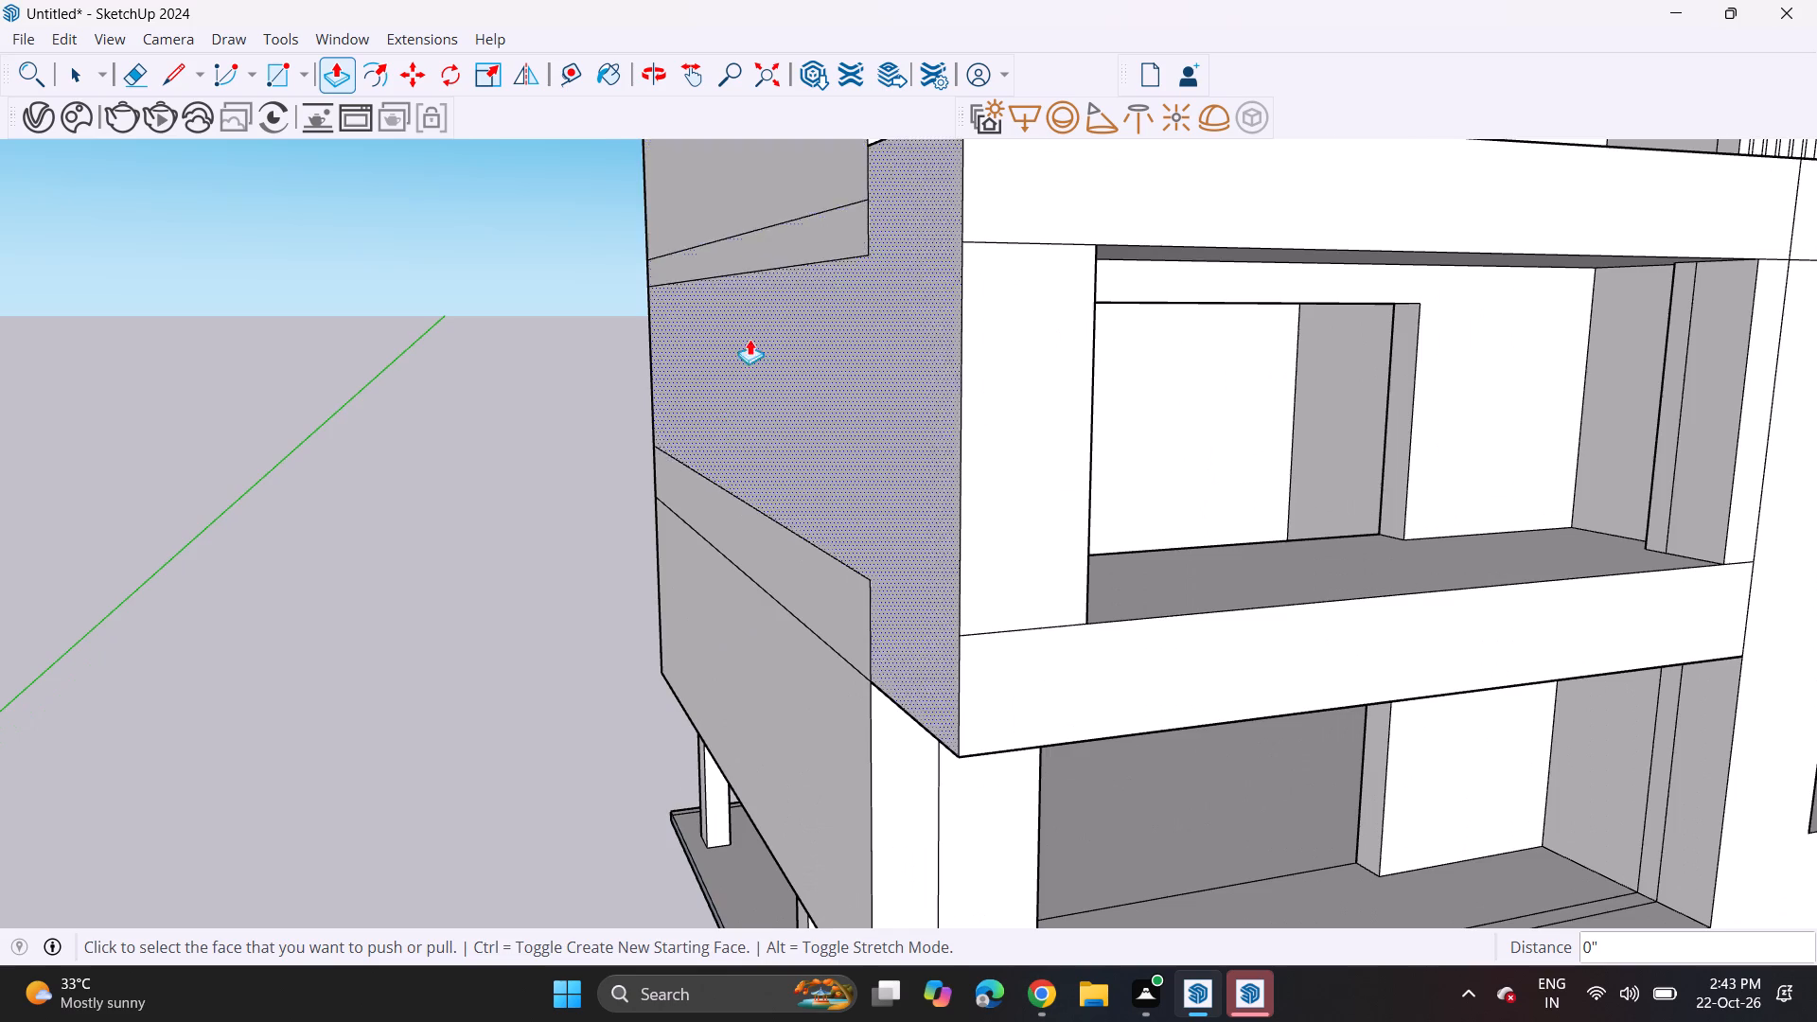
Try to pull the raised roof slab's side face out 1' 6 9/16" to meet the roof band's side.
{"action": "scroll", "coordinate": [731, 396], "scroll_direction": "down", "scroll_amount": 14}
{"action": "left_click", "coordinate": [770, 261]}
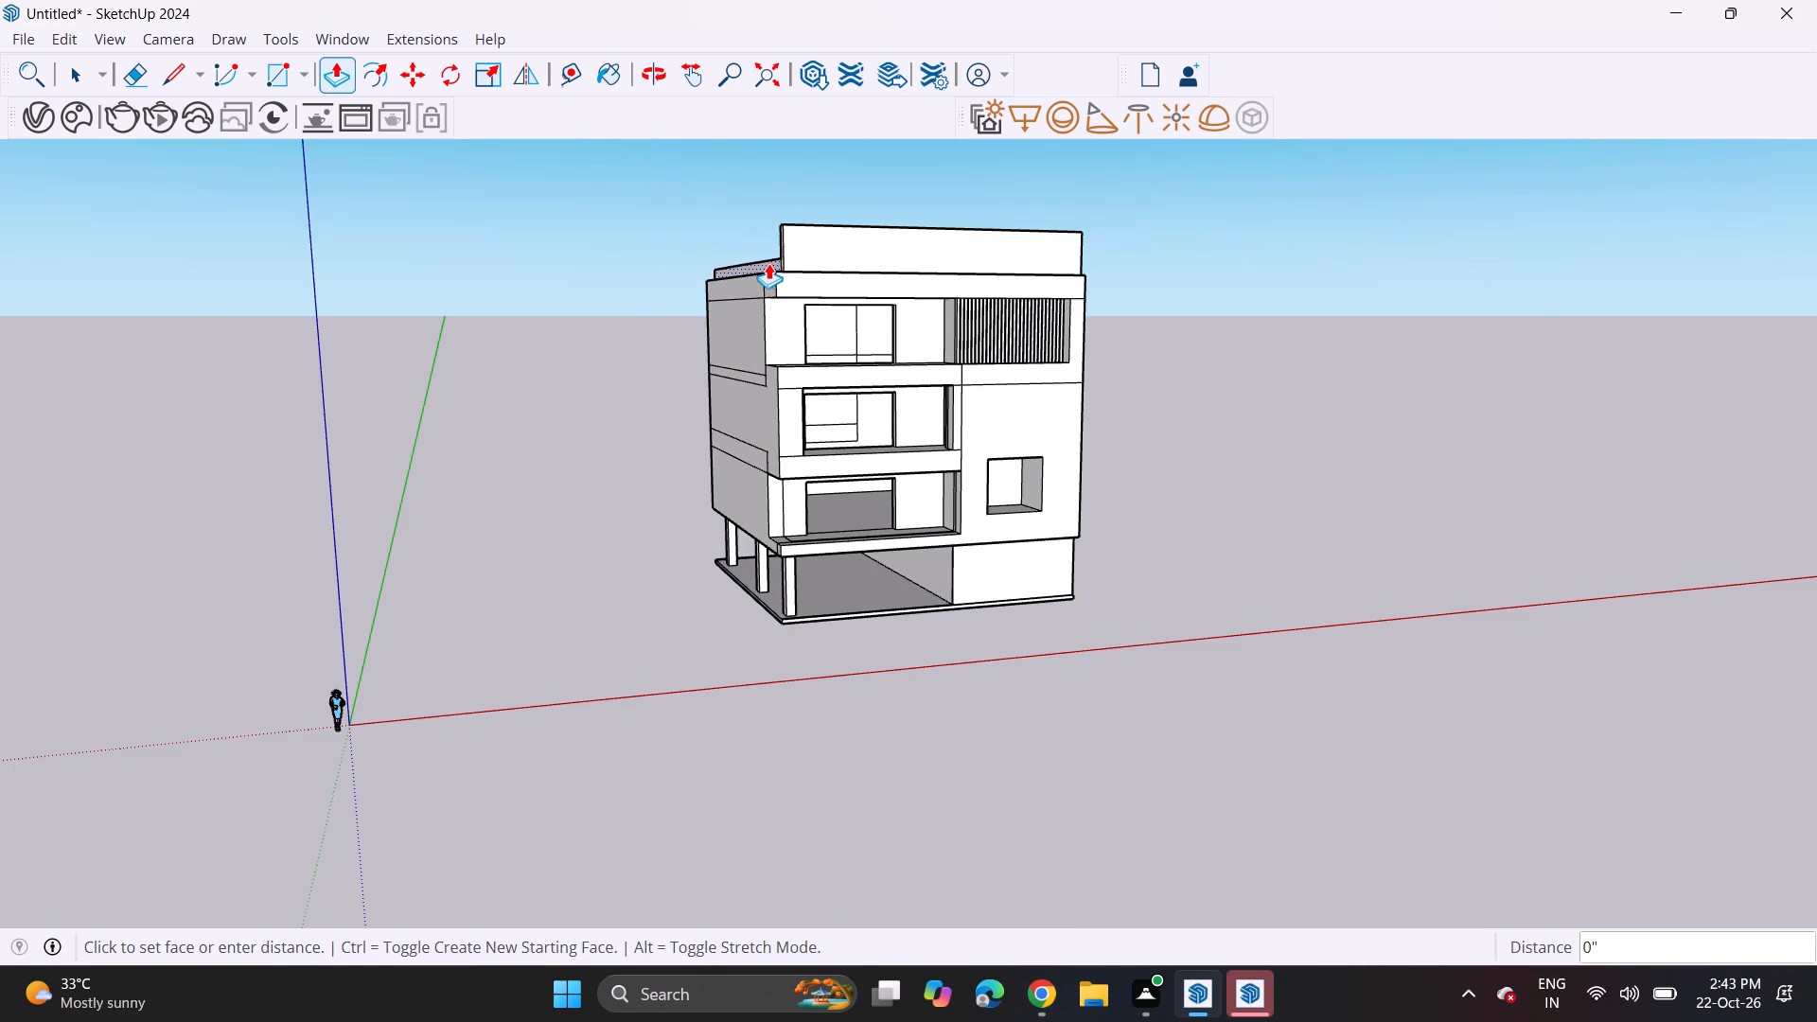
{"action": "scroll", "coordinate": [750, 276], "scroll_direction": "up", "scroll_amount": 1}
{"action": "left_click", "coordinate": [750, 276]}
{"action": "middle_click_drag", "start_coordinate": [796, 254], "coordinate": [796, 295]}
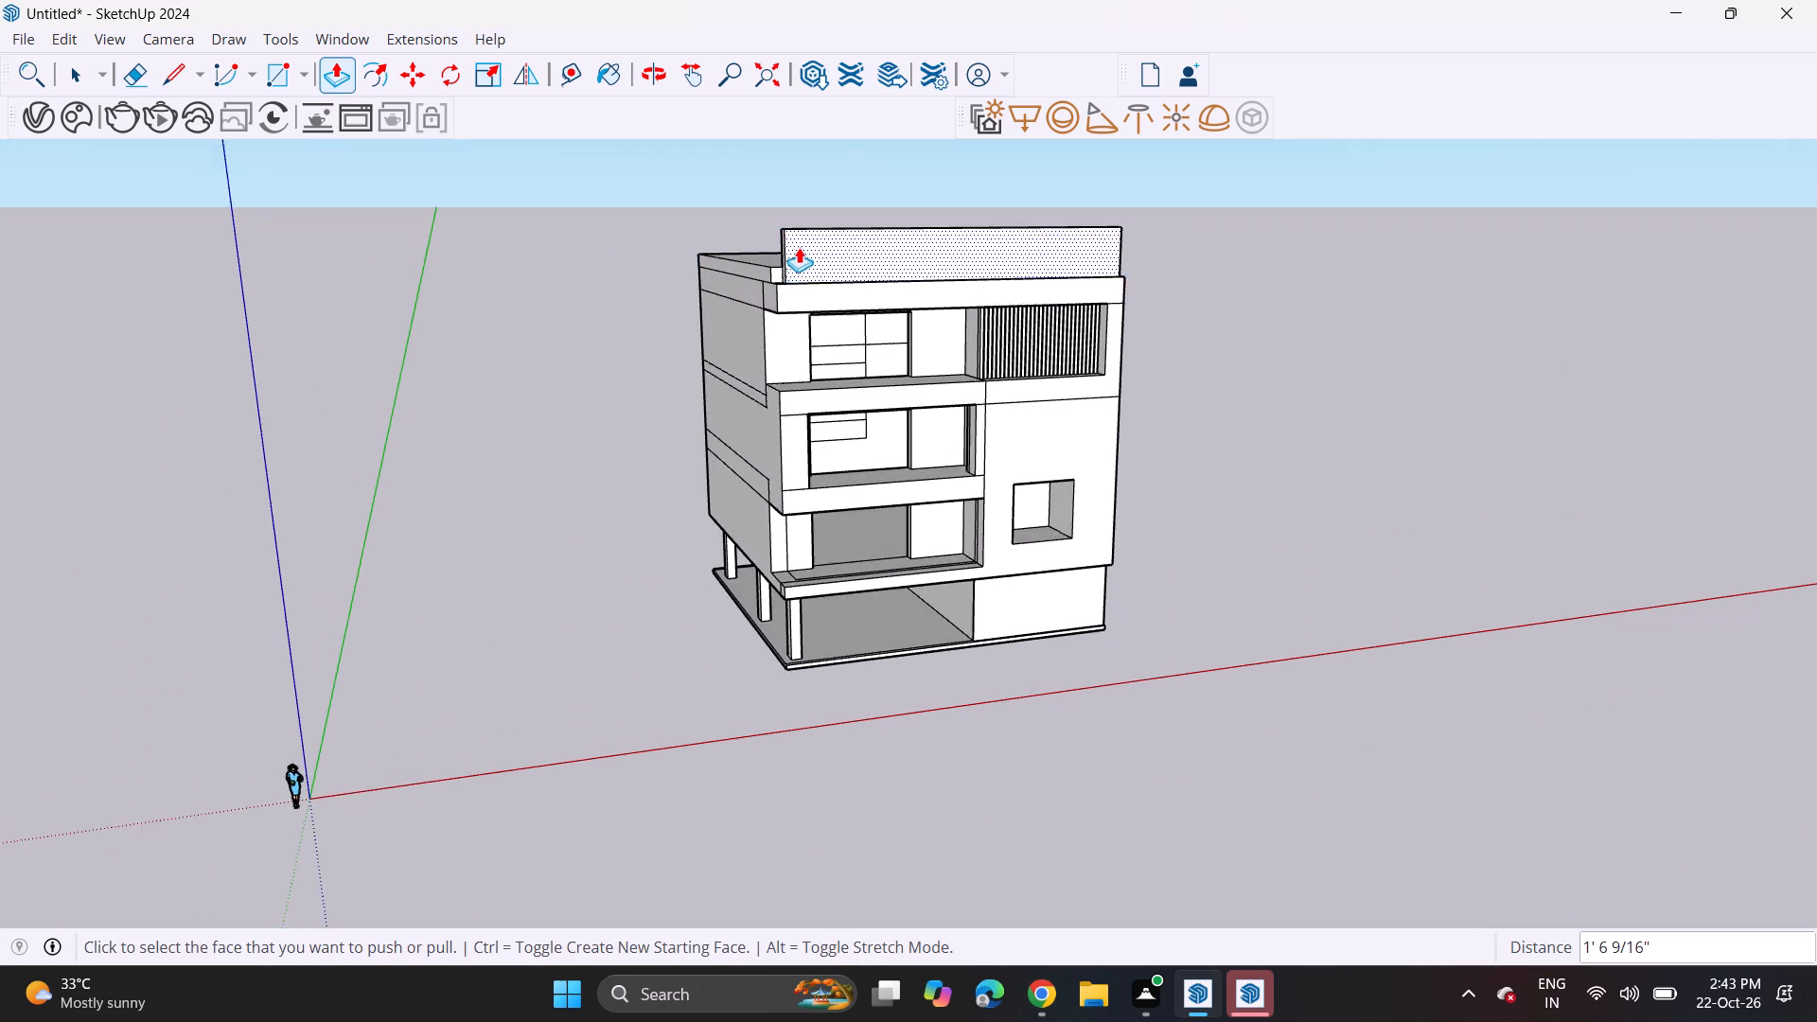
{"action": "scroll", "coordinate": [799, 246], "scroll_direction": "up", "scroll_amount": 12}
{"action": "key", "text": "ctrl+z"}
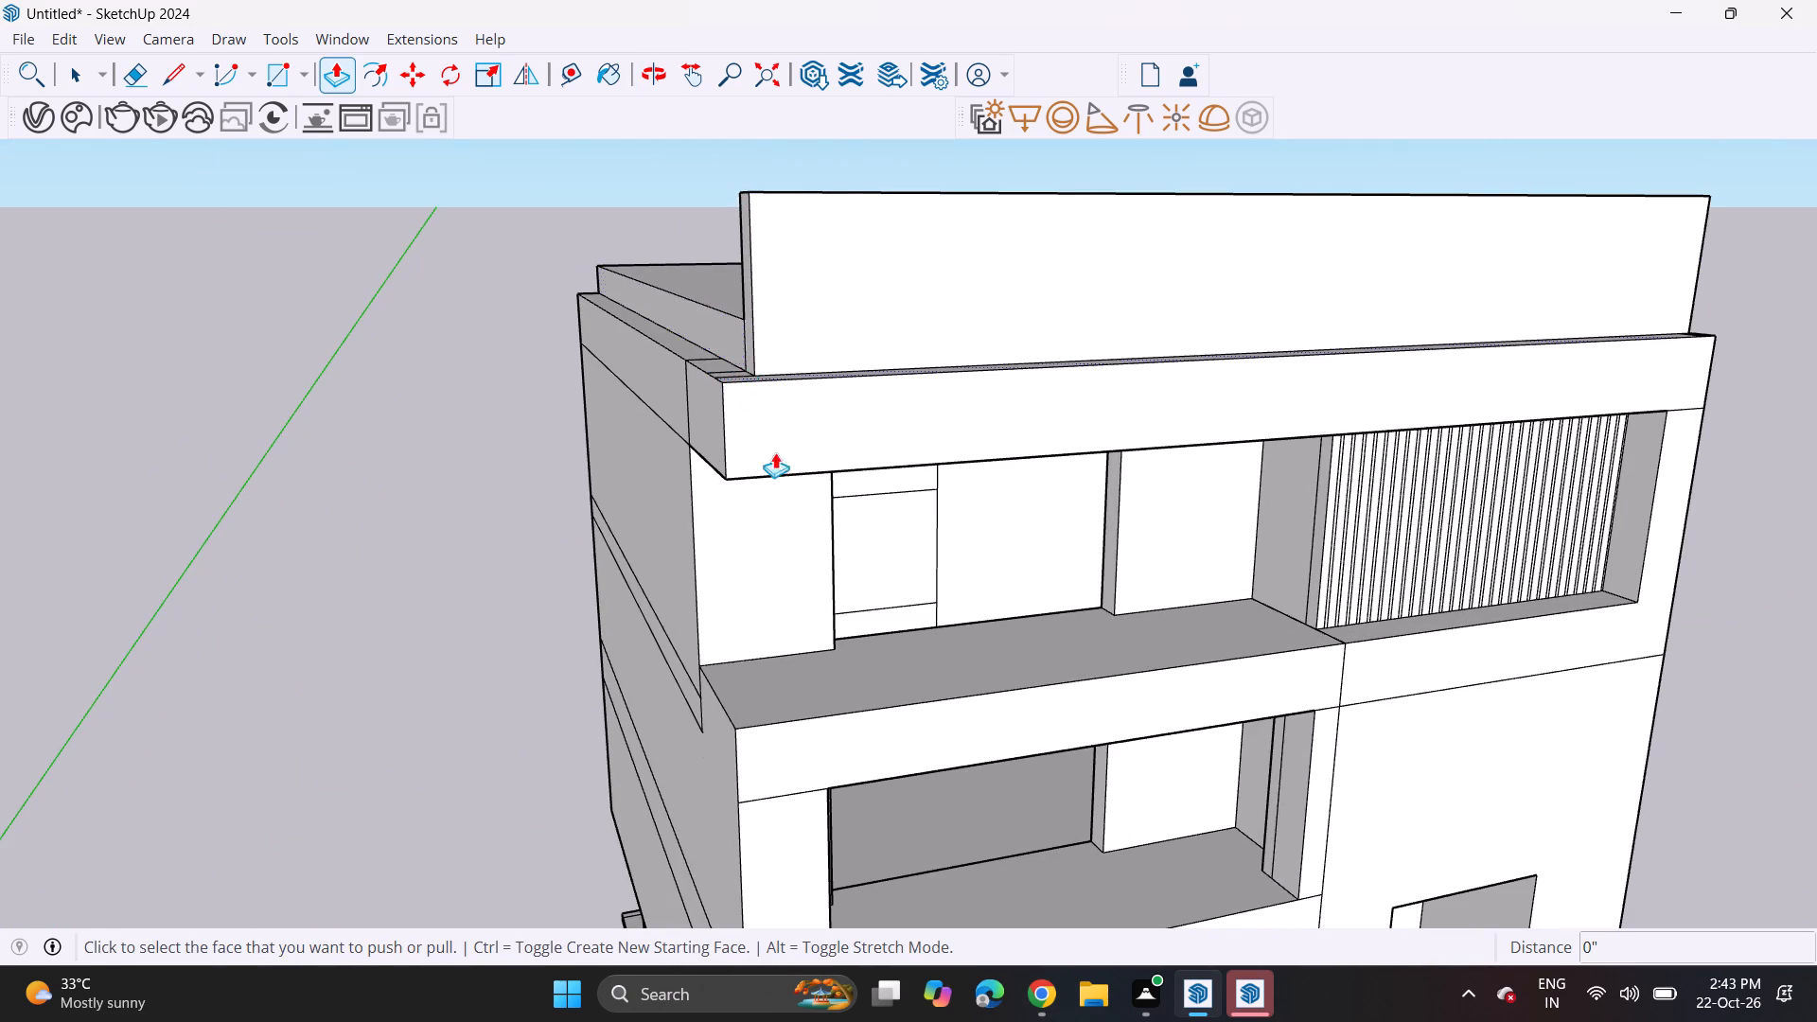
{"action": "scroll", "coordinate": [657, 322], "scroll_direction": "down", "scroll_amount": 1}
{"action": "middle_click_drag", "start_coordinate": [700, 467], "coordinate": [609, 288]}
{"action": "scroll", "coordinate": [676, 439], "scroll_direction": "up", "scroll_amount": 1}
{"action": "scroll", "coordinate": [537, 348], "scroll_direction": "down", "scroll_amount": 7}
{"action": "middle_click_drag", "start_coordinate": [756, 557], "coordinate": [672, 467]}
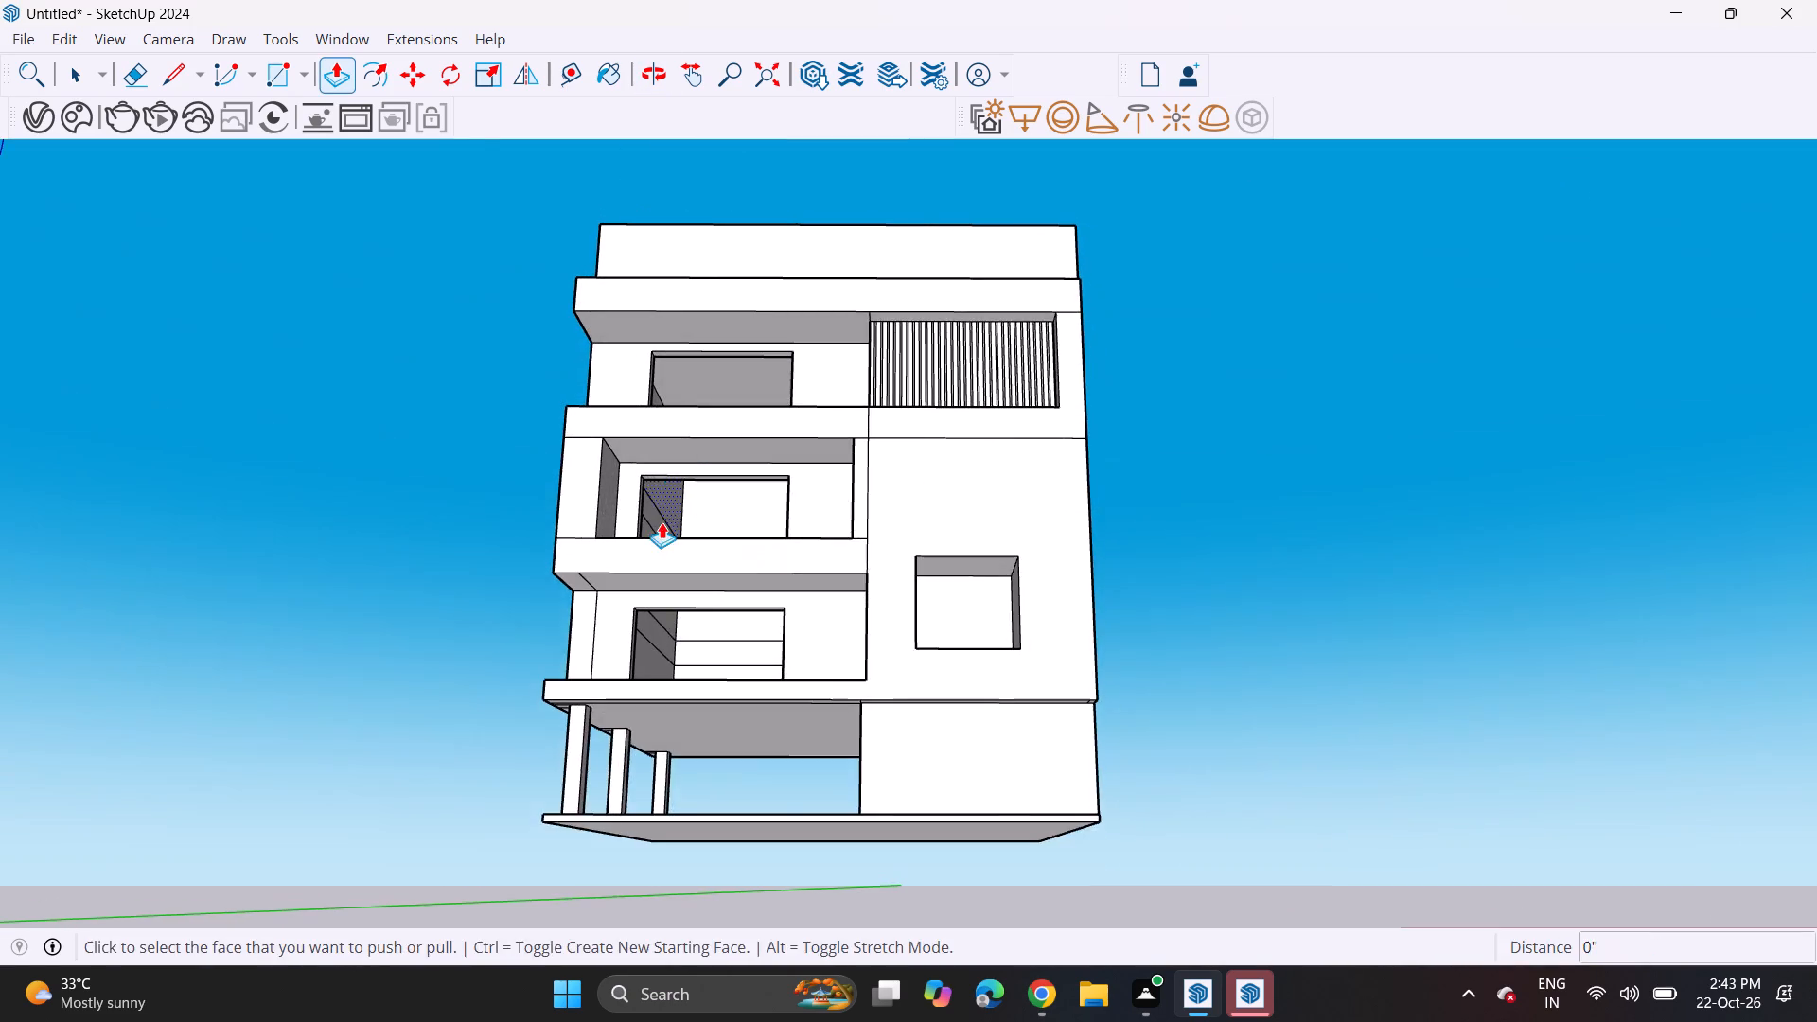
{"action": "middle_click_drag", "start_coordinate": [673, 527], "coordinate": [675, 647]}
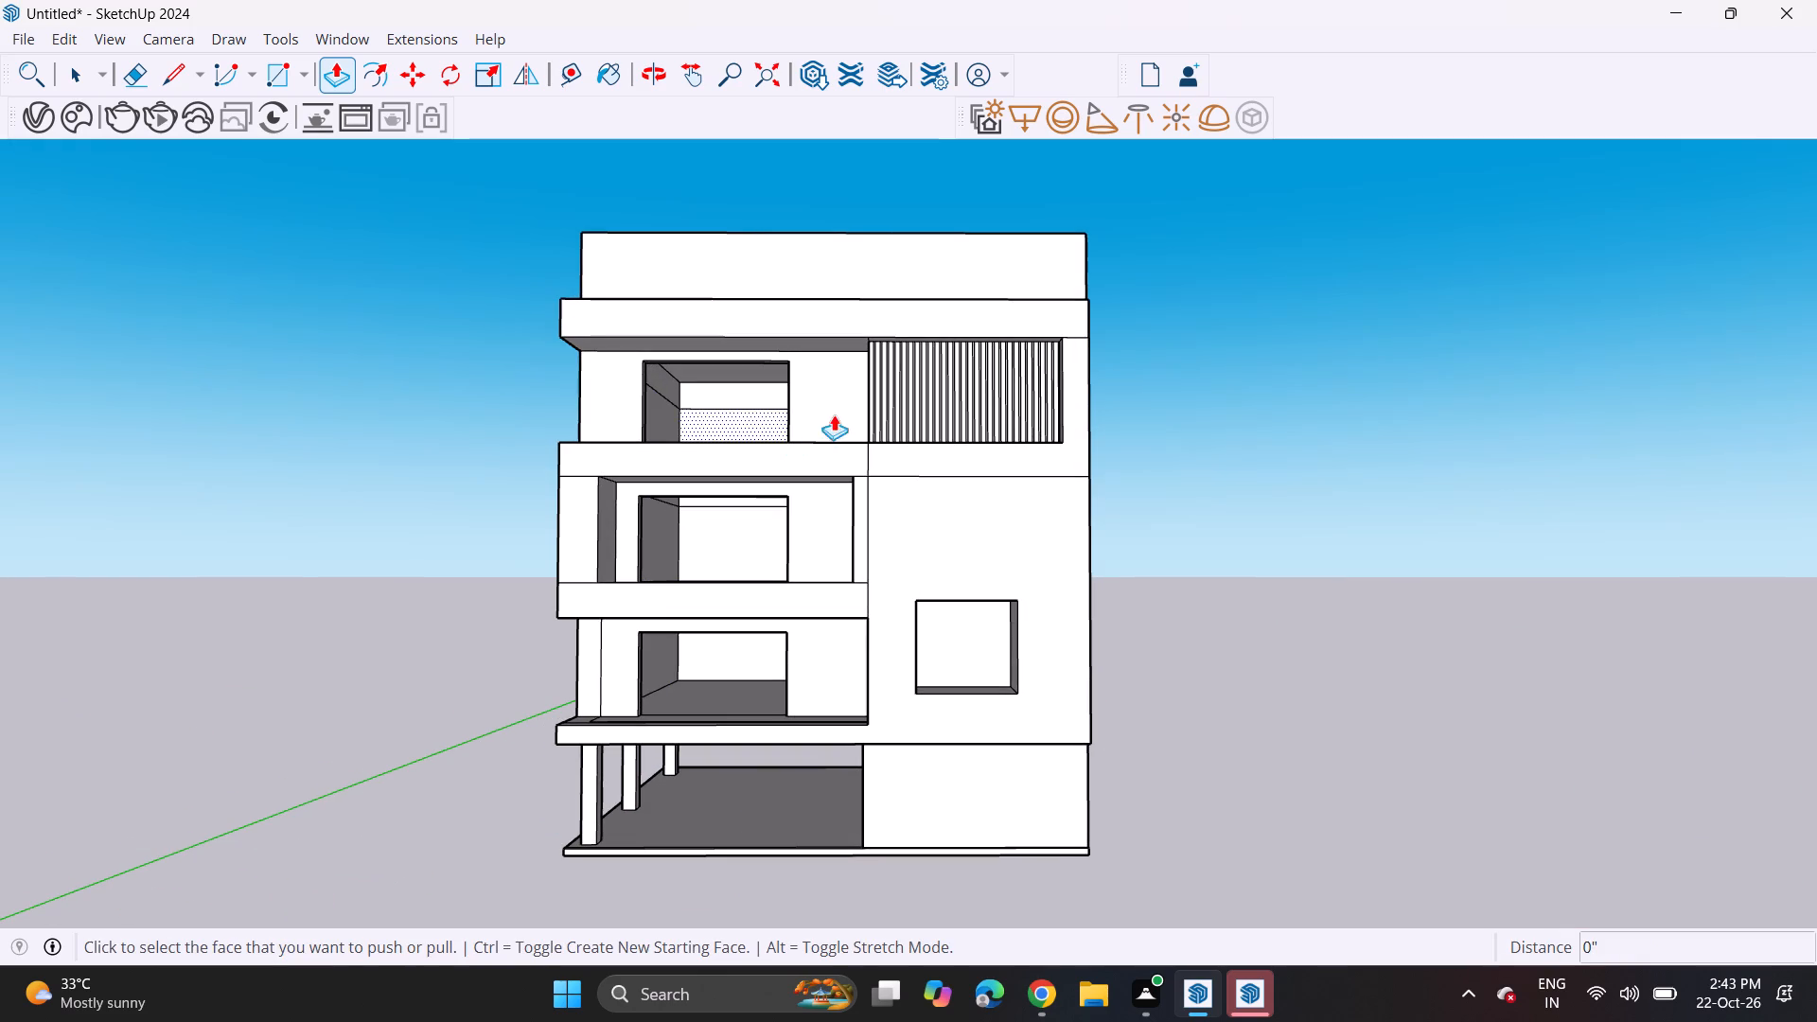
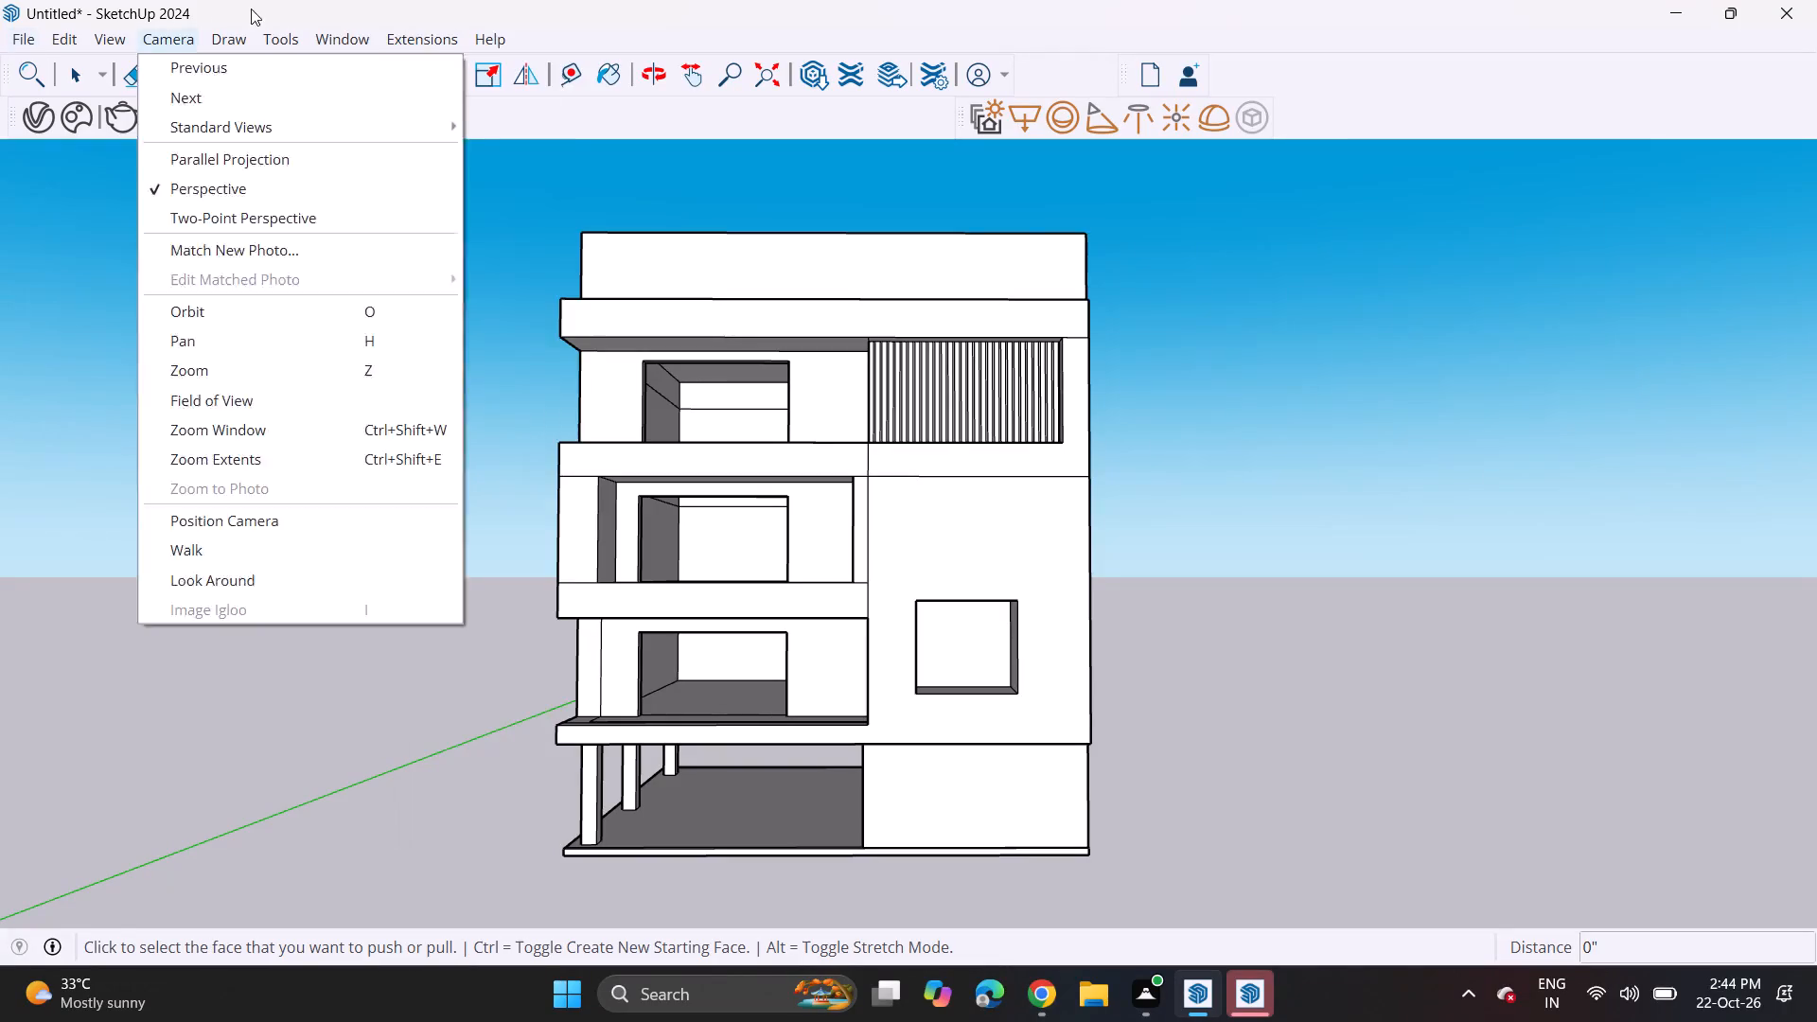
Show the Default Tray and display the Colors material collection.
{"action": "left_click", "coordinate": [326, 40]}
{"action": "left_click", "coordinate": [333, 40]}
{"action": "left_click", "coordinate": [362, 79]}
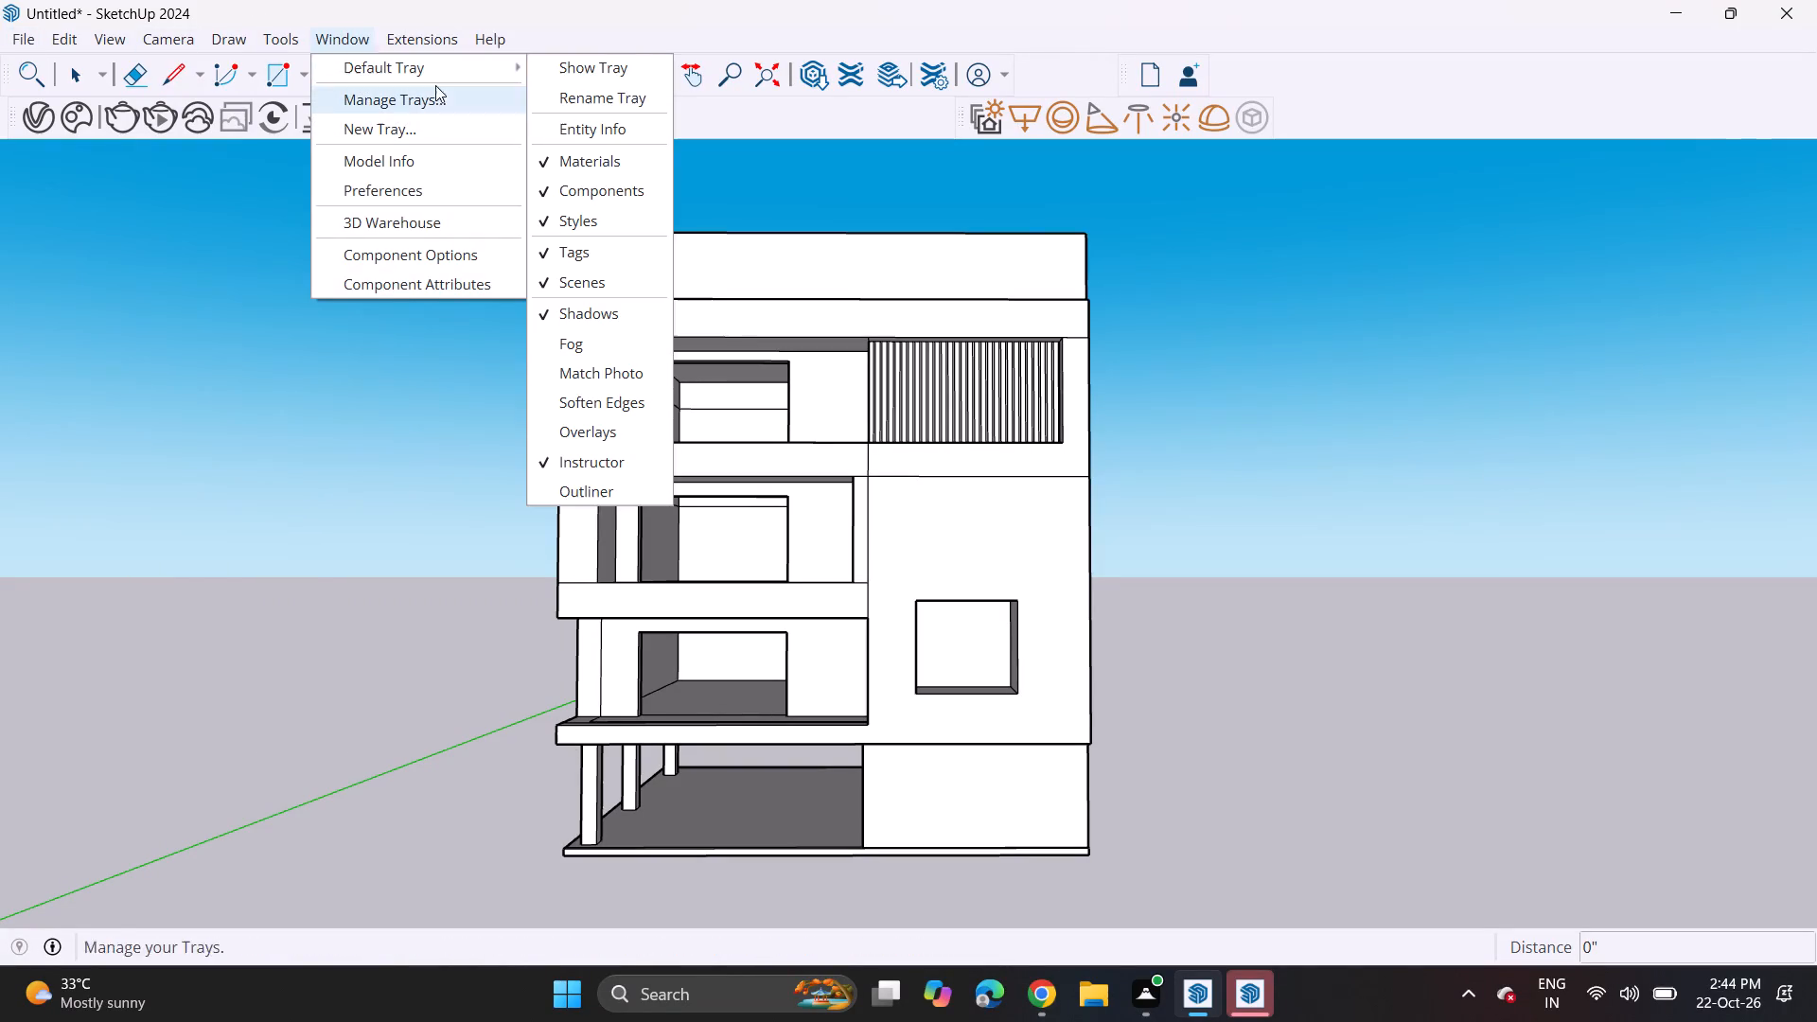
{"action": "left_click", "coordinate": [639, 60]}
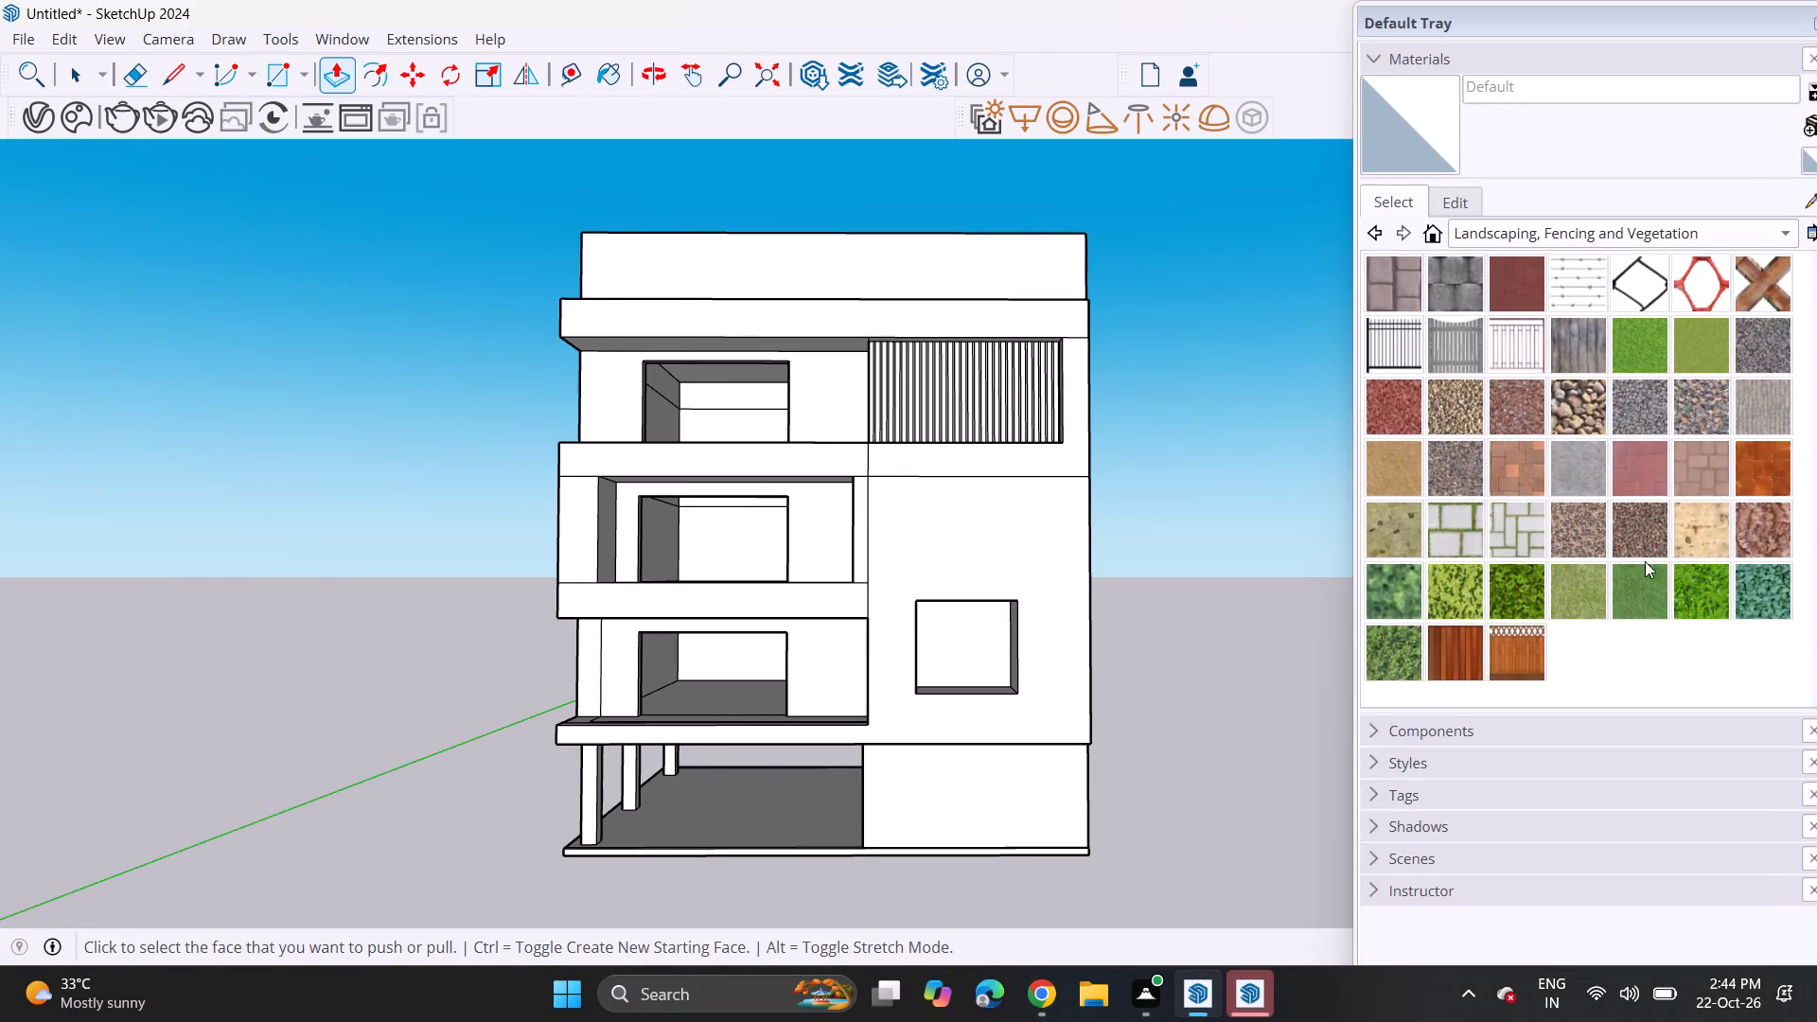
{"action": "left_click", "coordinate": [1607, 219]}
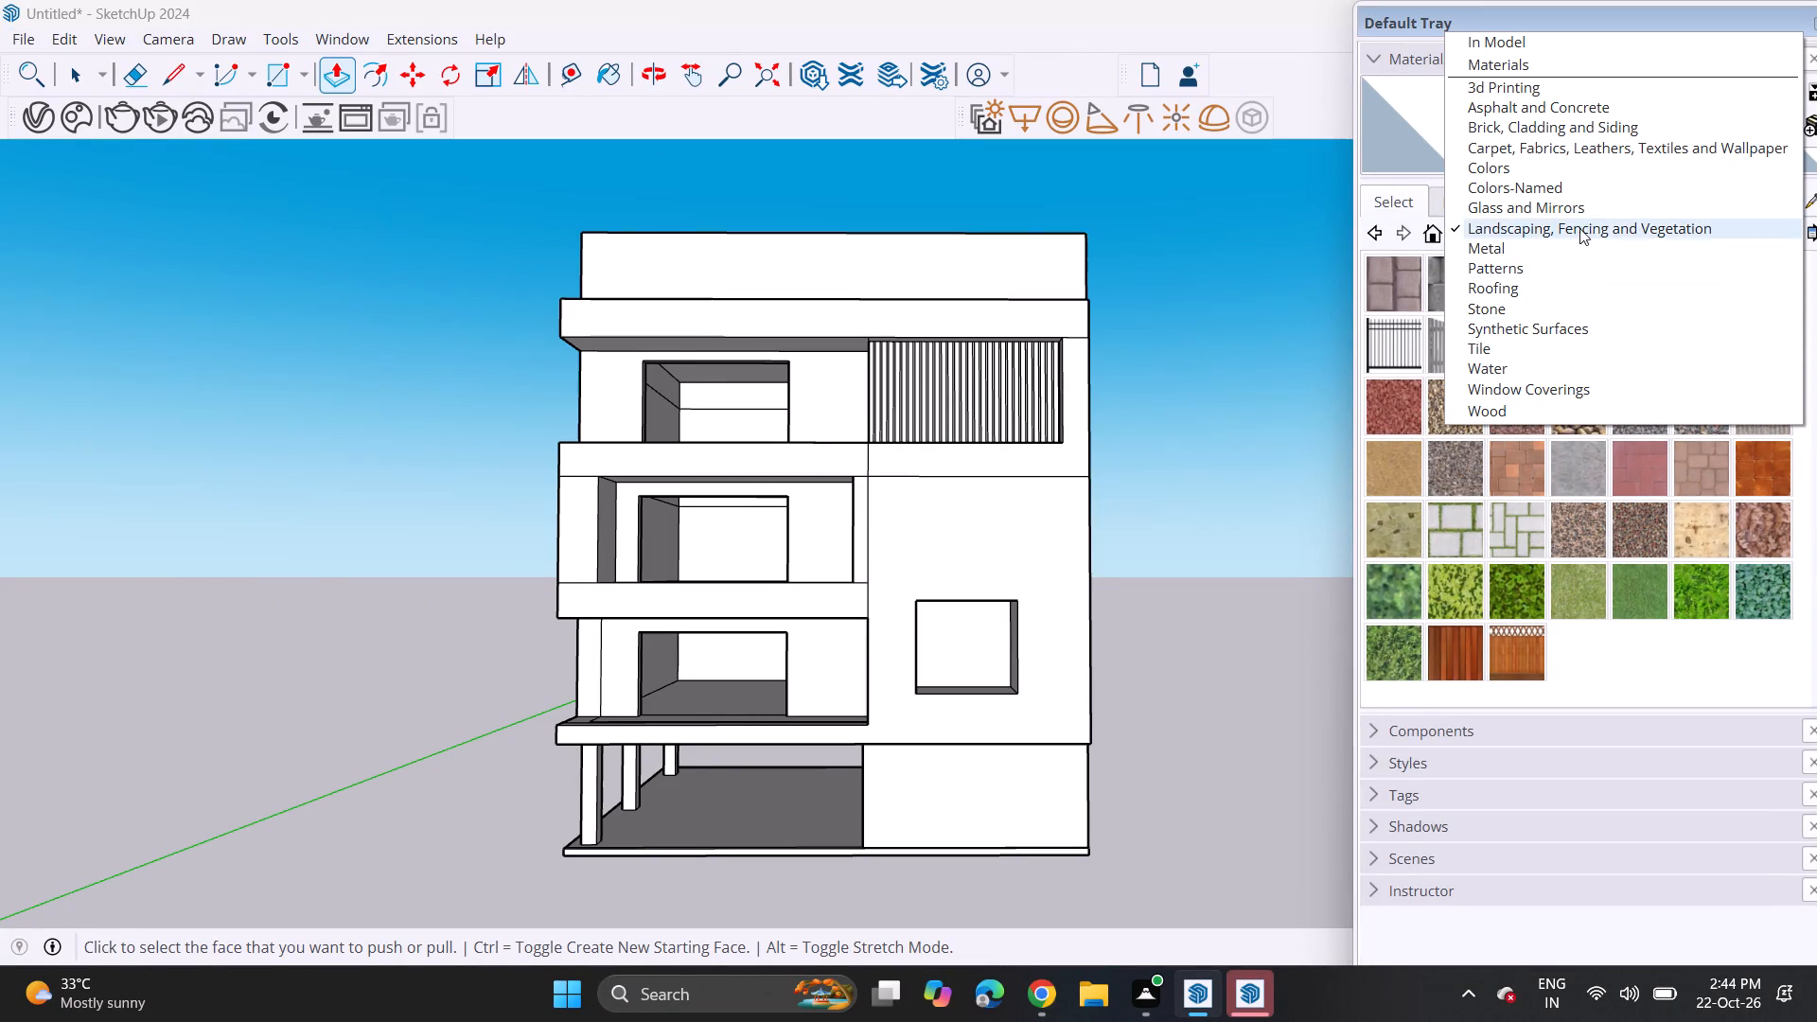
{"action": "left_click", "coordinate": [1589, 173]}
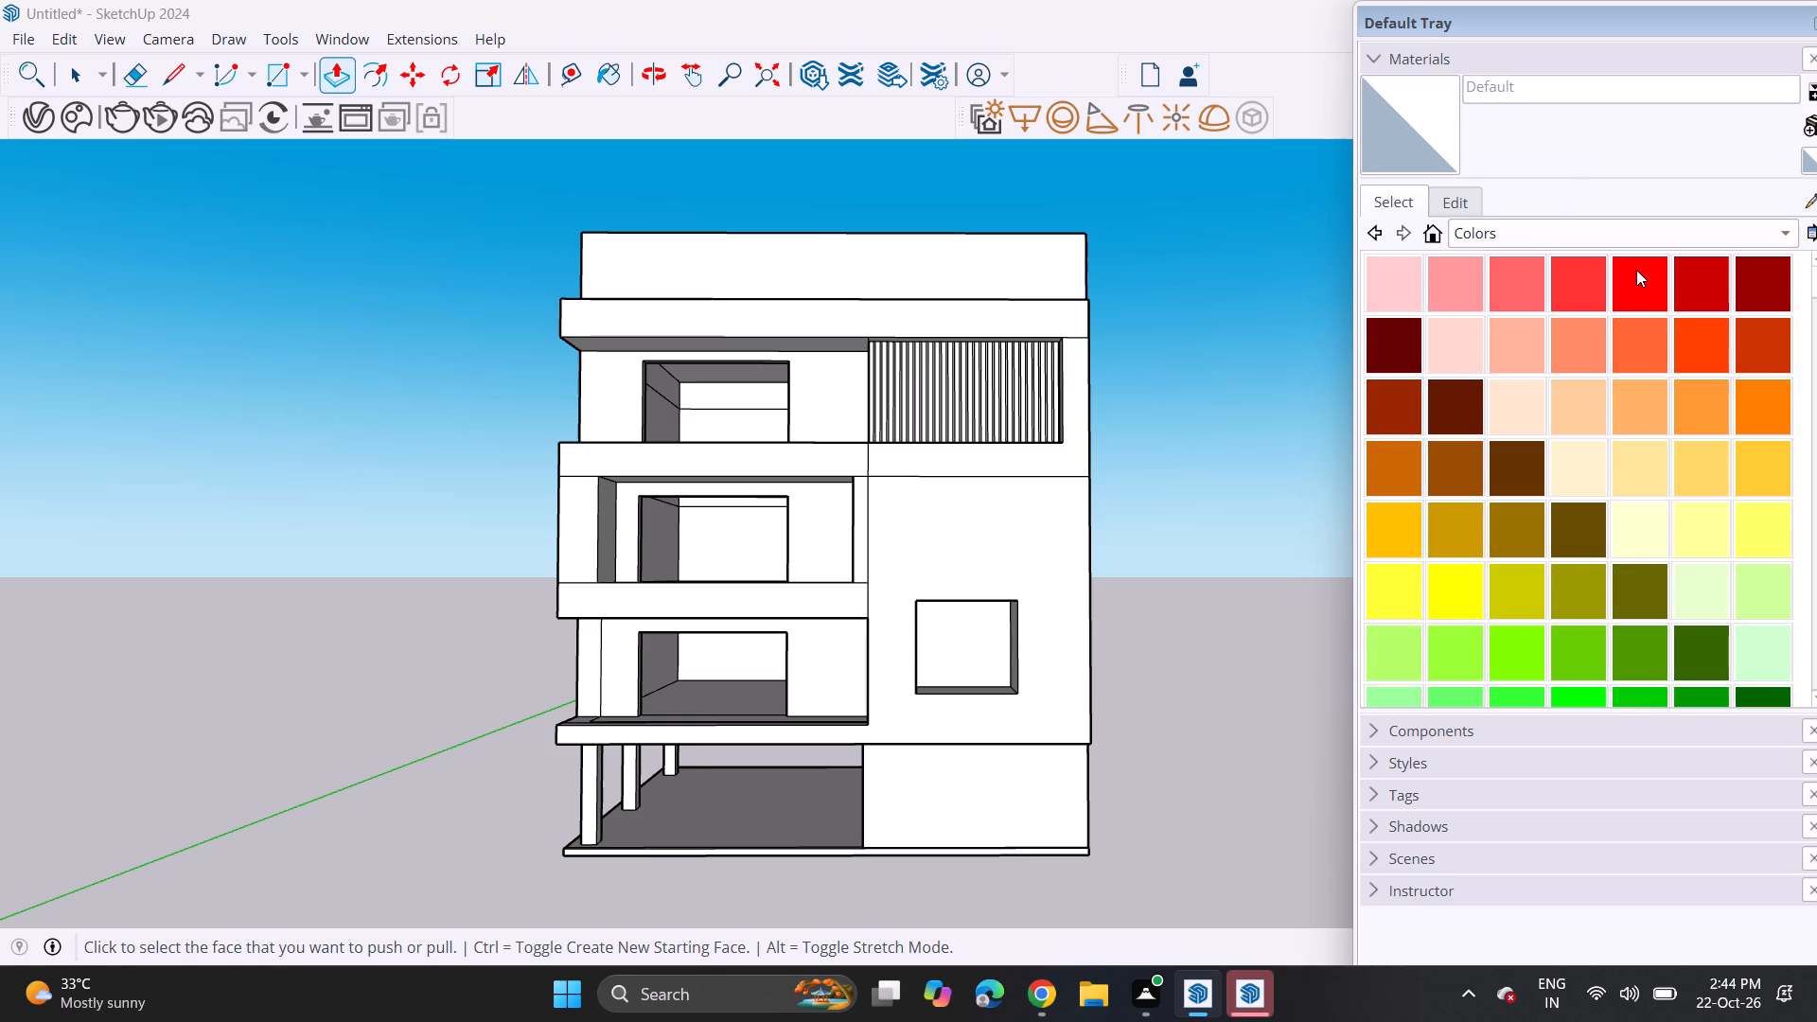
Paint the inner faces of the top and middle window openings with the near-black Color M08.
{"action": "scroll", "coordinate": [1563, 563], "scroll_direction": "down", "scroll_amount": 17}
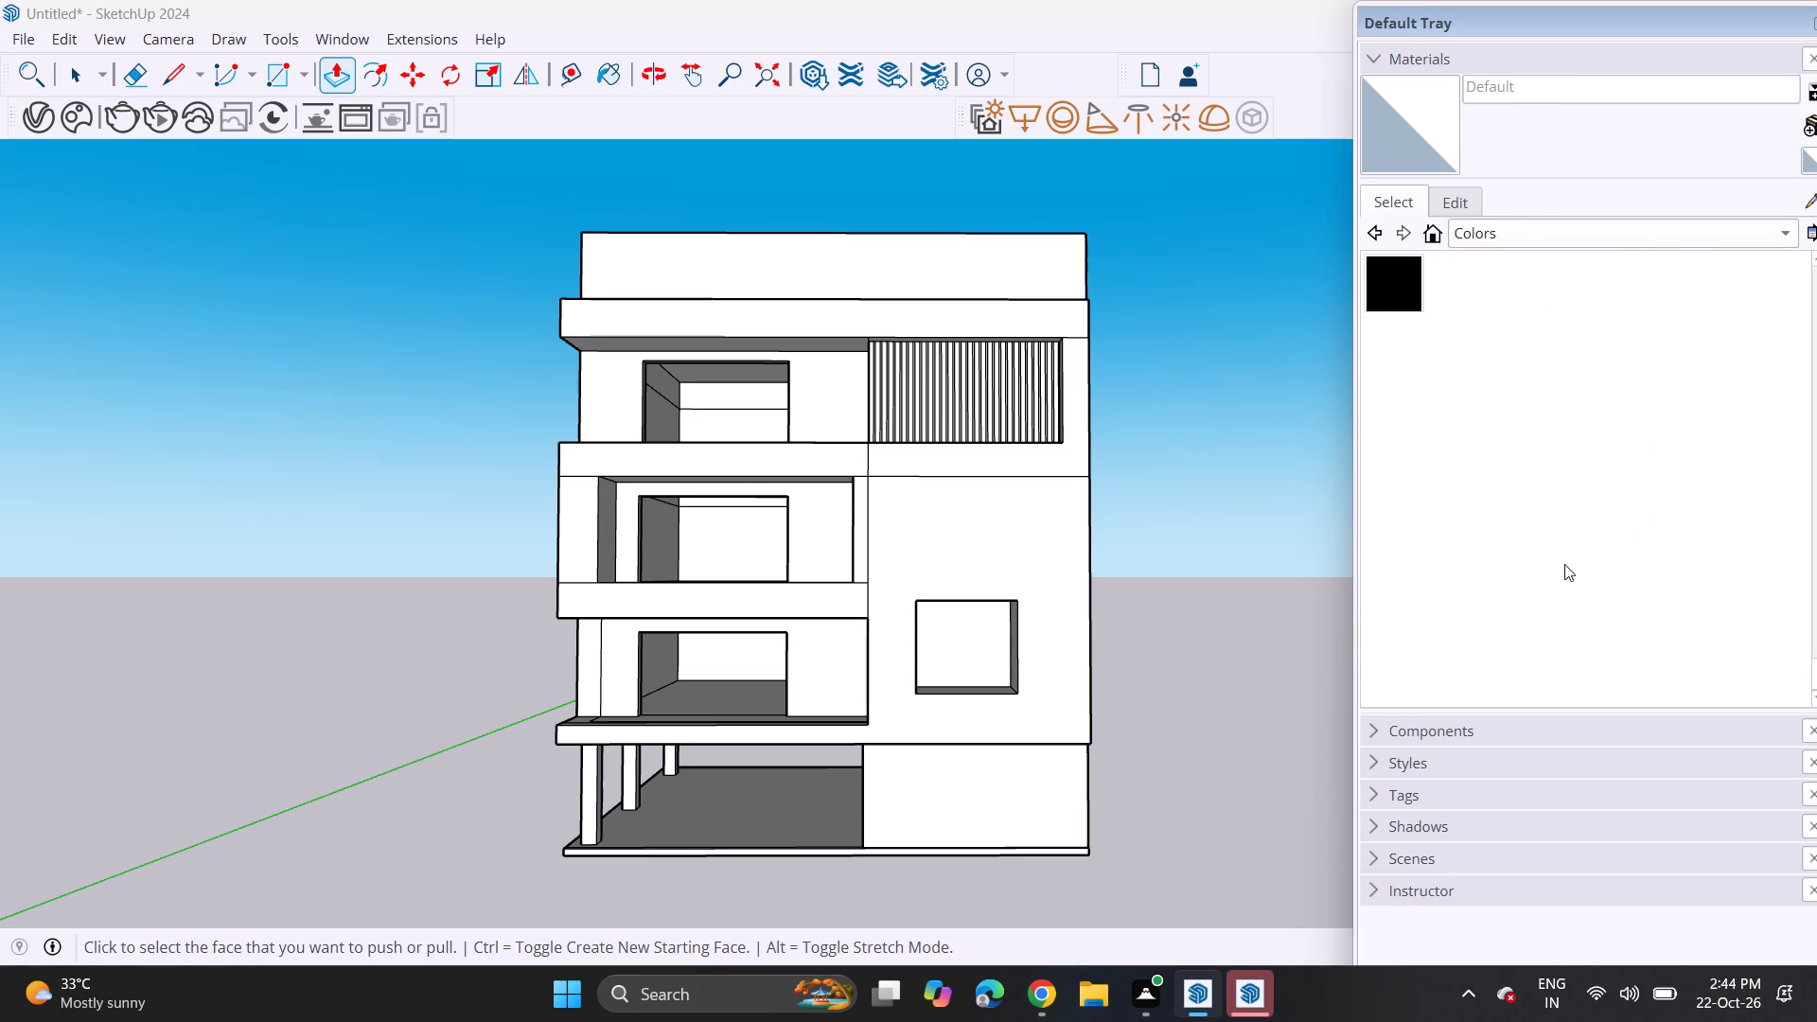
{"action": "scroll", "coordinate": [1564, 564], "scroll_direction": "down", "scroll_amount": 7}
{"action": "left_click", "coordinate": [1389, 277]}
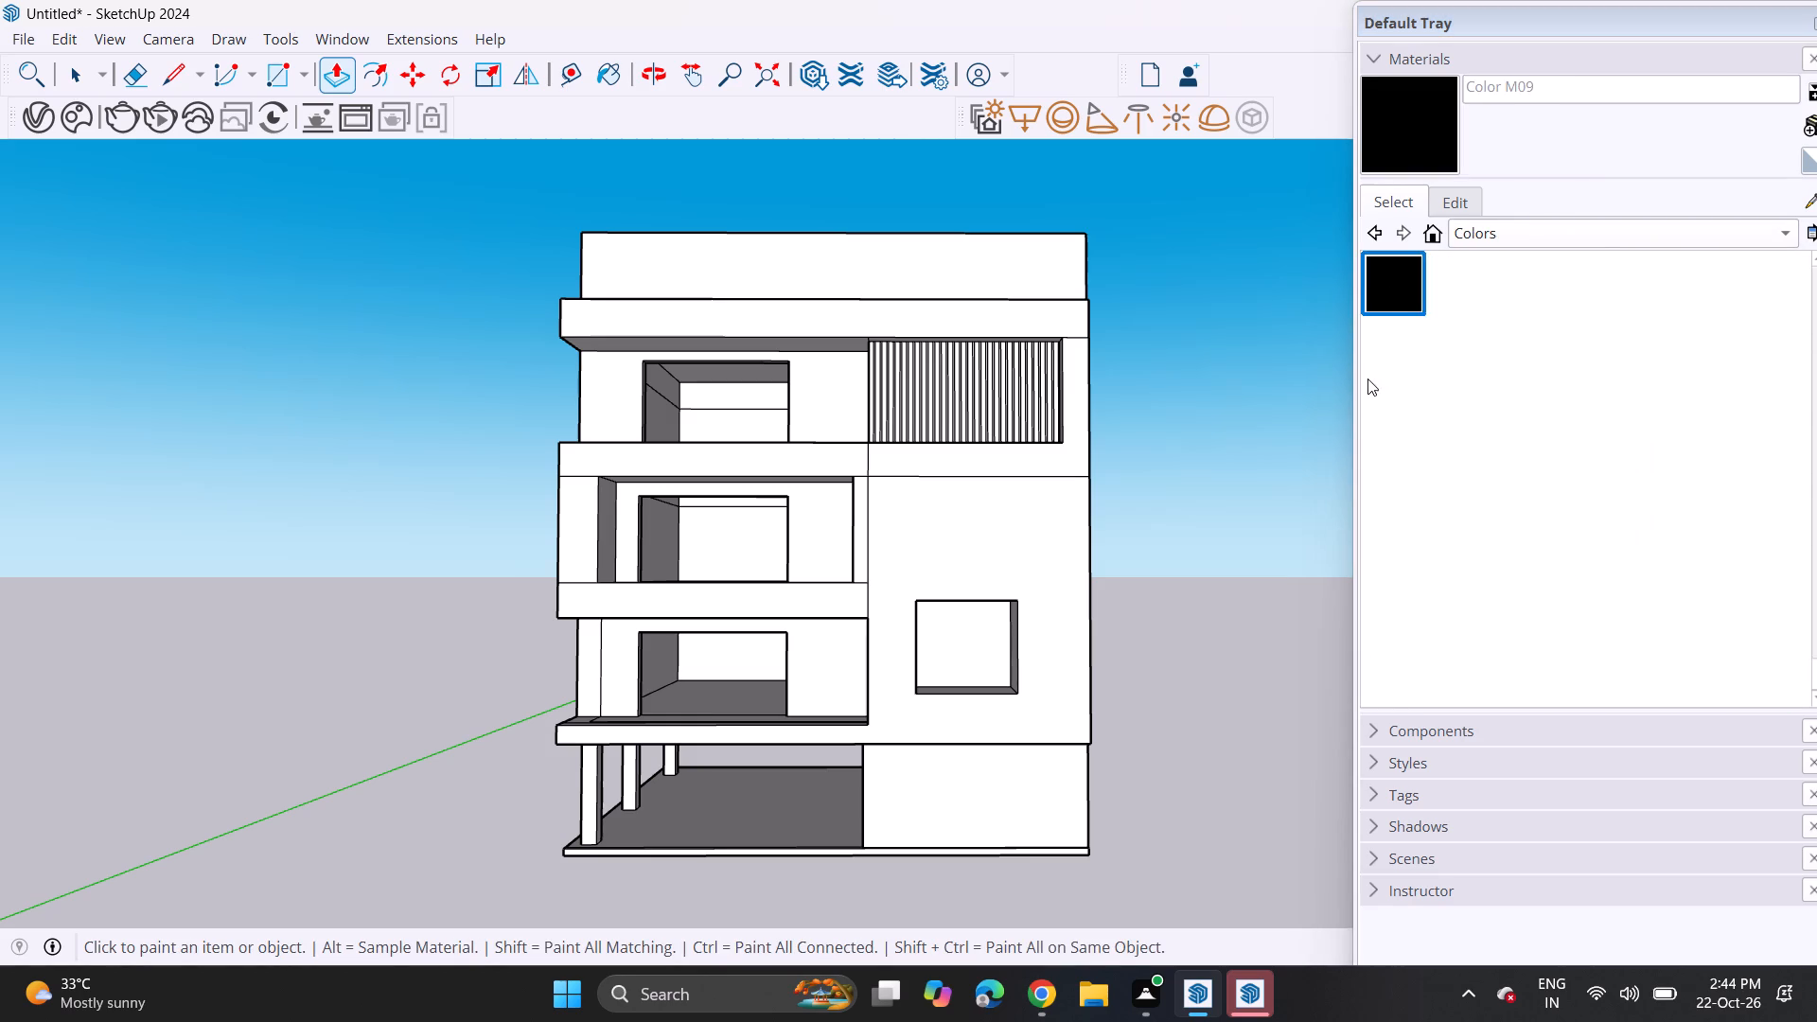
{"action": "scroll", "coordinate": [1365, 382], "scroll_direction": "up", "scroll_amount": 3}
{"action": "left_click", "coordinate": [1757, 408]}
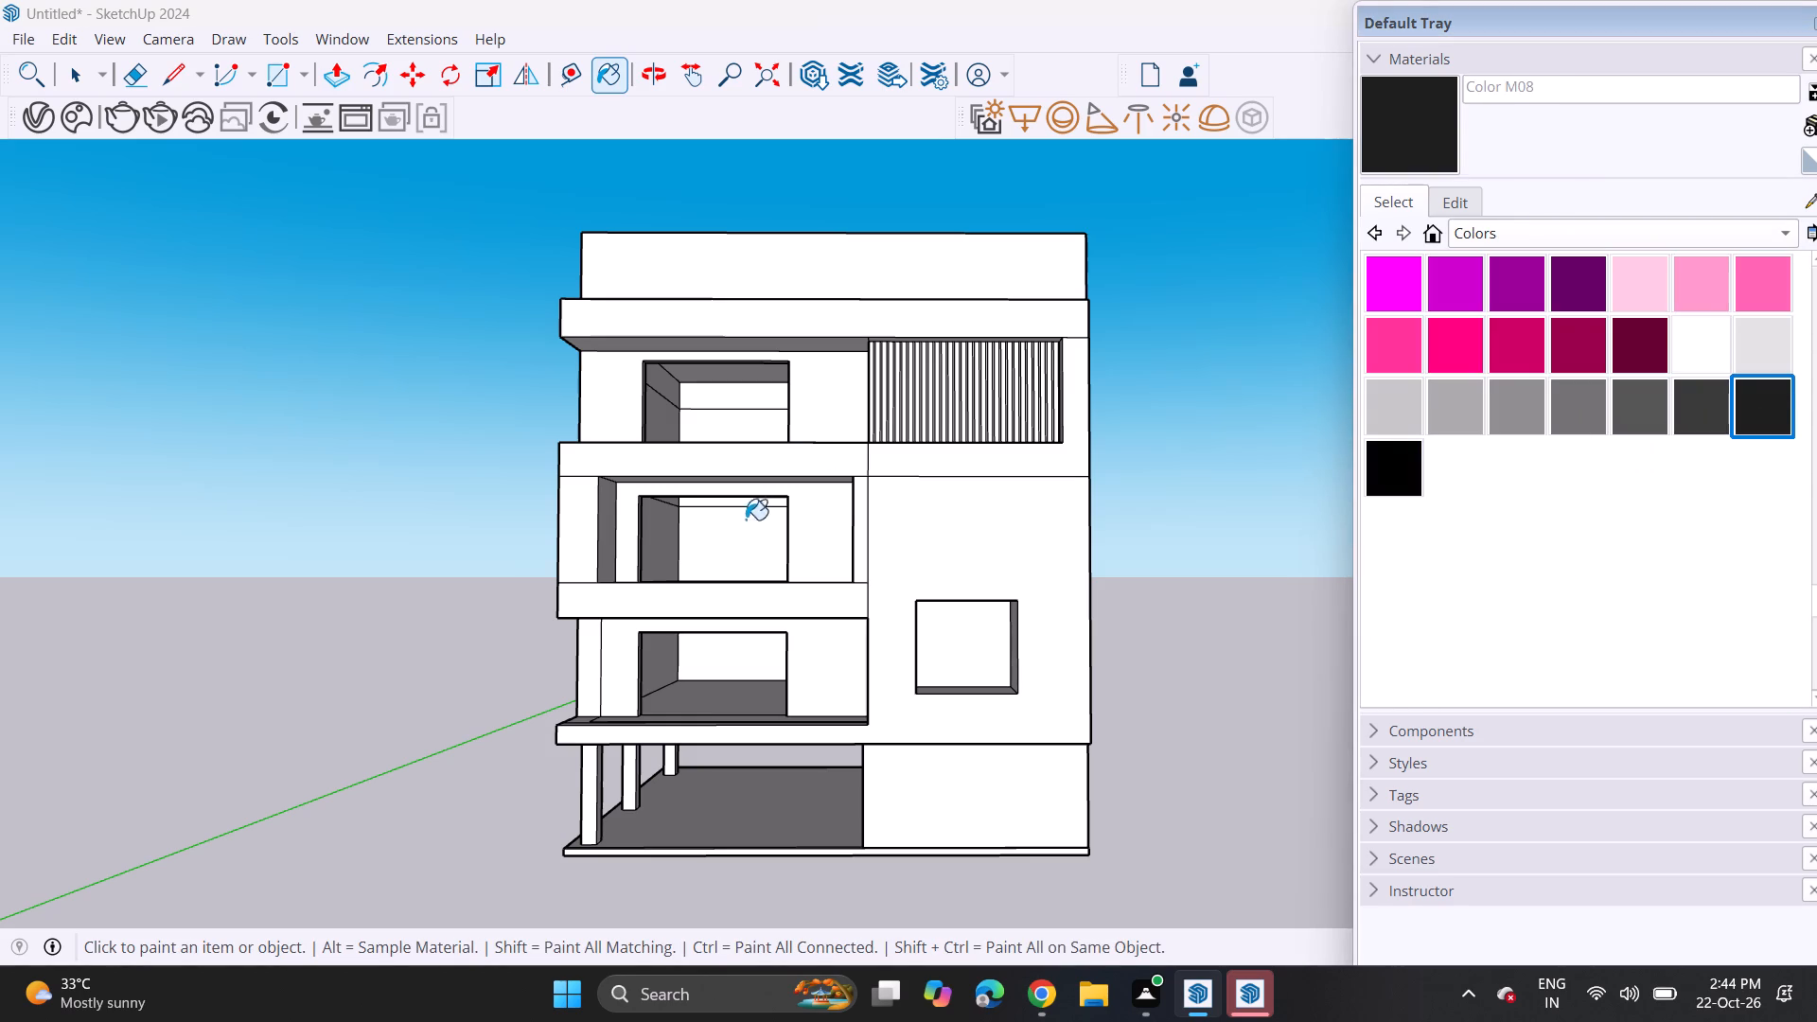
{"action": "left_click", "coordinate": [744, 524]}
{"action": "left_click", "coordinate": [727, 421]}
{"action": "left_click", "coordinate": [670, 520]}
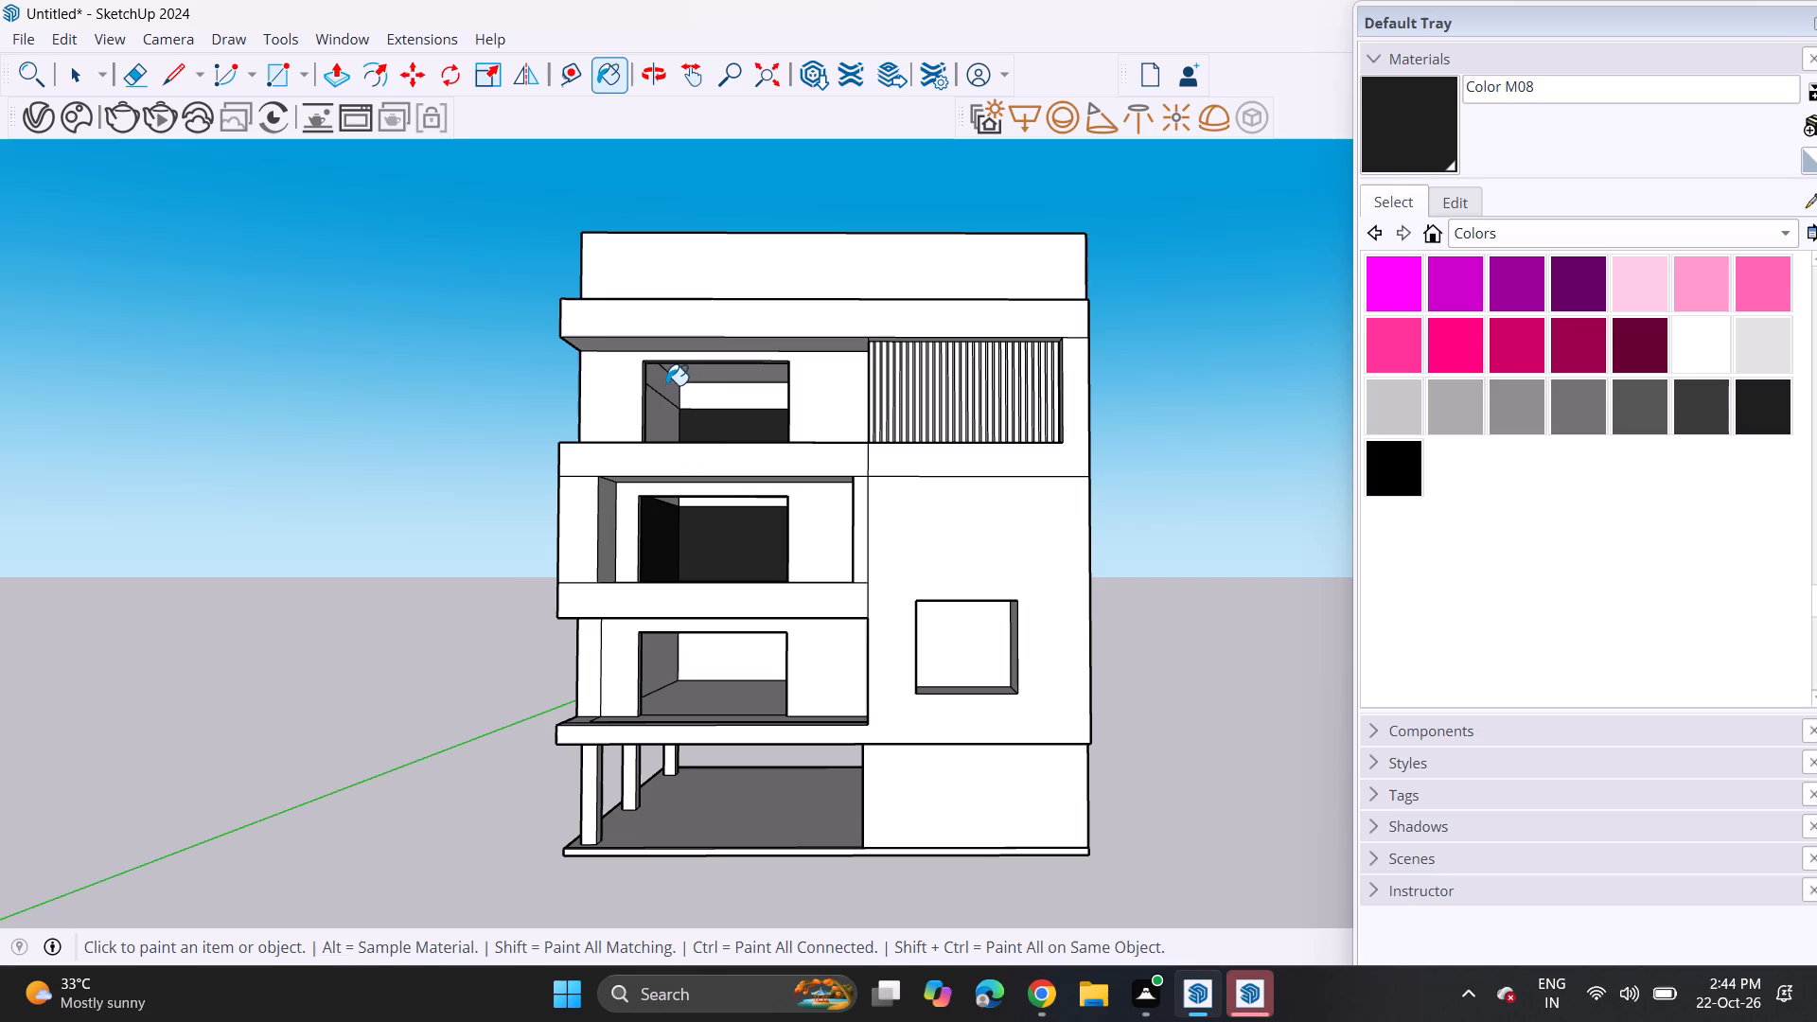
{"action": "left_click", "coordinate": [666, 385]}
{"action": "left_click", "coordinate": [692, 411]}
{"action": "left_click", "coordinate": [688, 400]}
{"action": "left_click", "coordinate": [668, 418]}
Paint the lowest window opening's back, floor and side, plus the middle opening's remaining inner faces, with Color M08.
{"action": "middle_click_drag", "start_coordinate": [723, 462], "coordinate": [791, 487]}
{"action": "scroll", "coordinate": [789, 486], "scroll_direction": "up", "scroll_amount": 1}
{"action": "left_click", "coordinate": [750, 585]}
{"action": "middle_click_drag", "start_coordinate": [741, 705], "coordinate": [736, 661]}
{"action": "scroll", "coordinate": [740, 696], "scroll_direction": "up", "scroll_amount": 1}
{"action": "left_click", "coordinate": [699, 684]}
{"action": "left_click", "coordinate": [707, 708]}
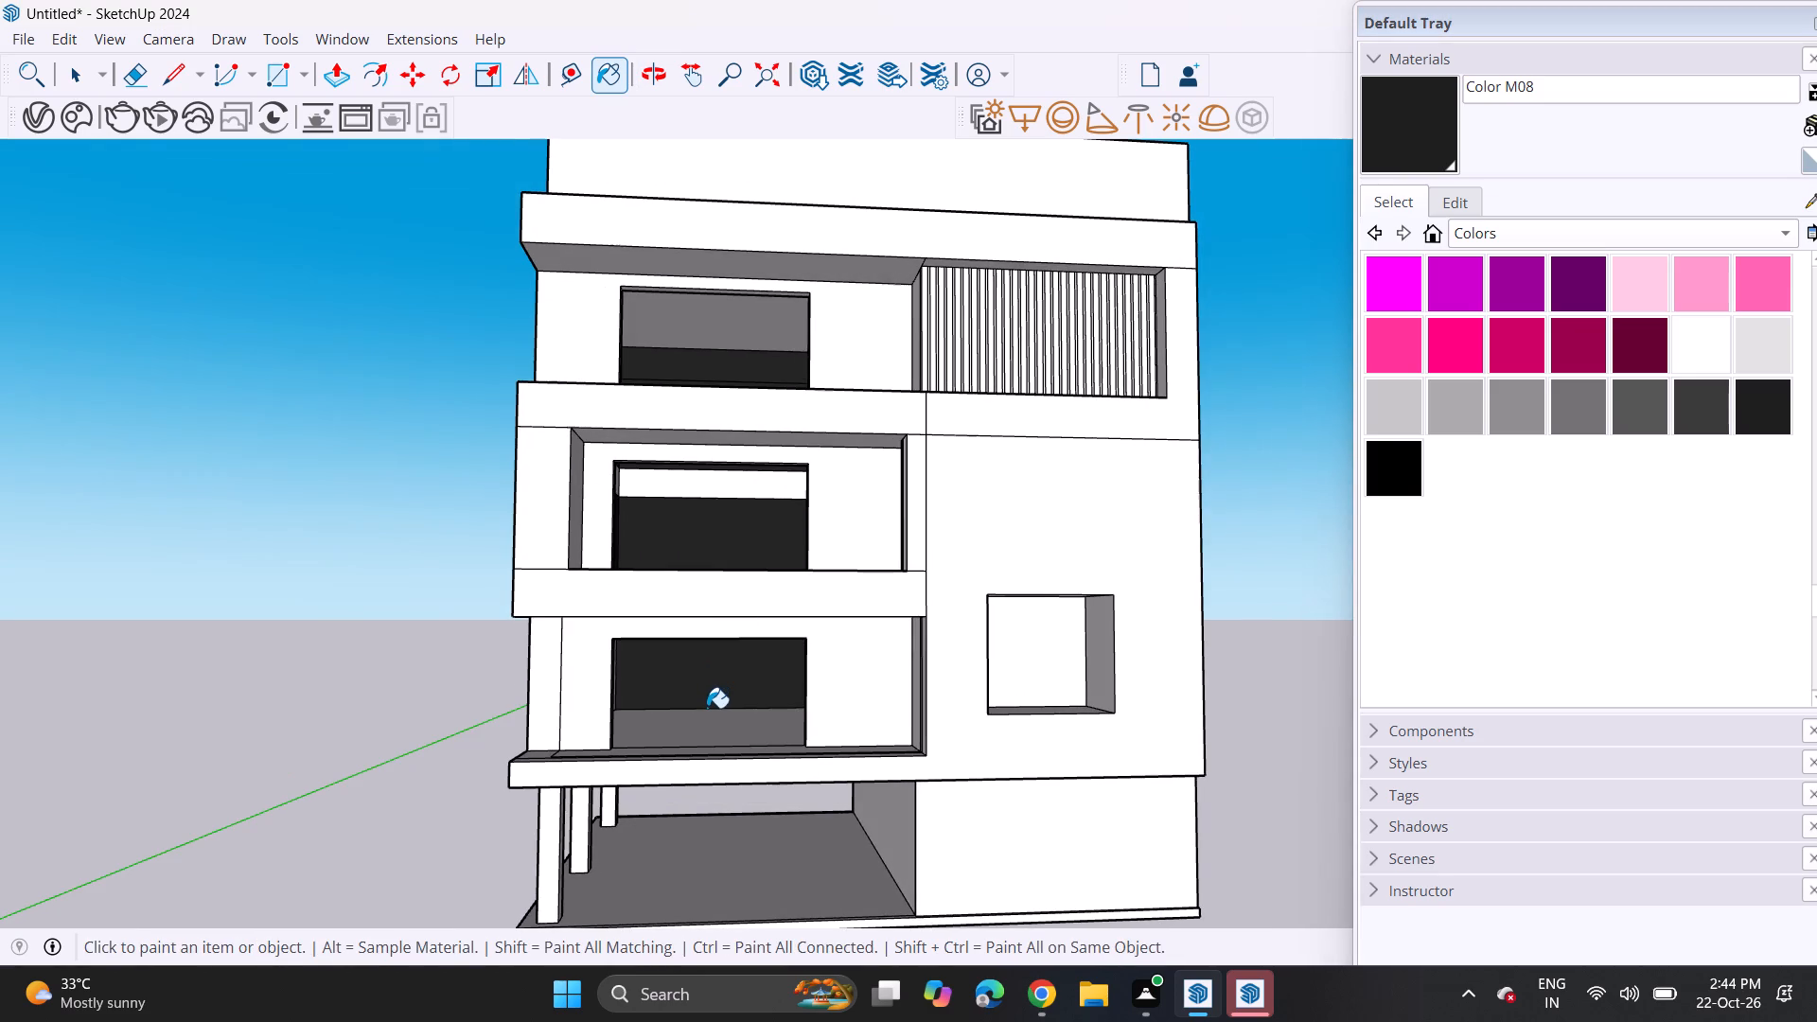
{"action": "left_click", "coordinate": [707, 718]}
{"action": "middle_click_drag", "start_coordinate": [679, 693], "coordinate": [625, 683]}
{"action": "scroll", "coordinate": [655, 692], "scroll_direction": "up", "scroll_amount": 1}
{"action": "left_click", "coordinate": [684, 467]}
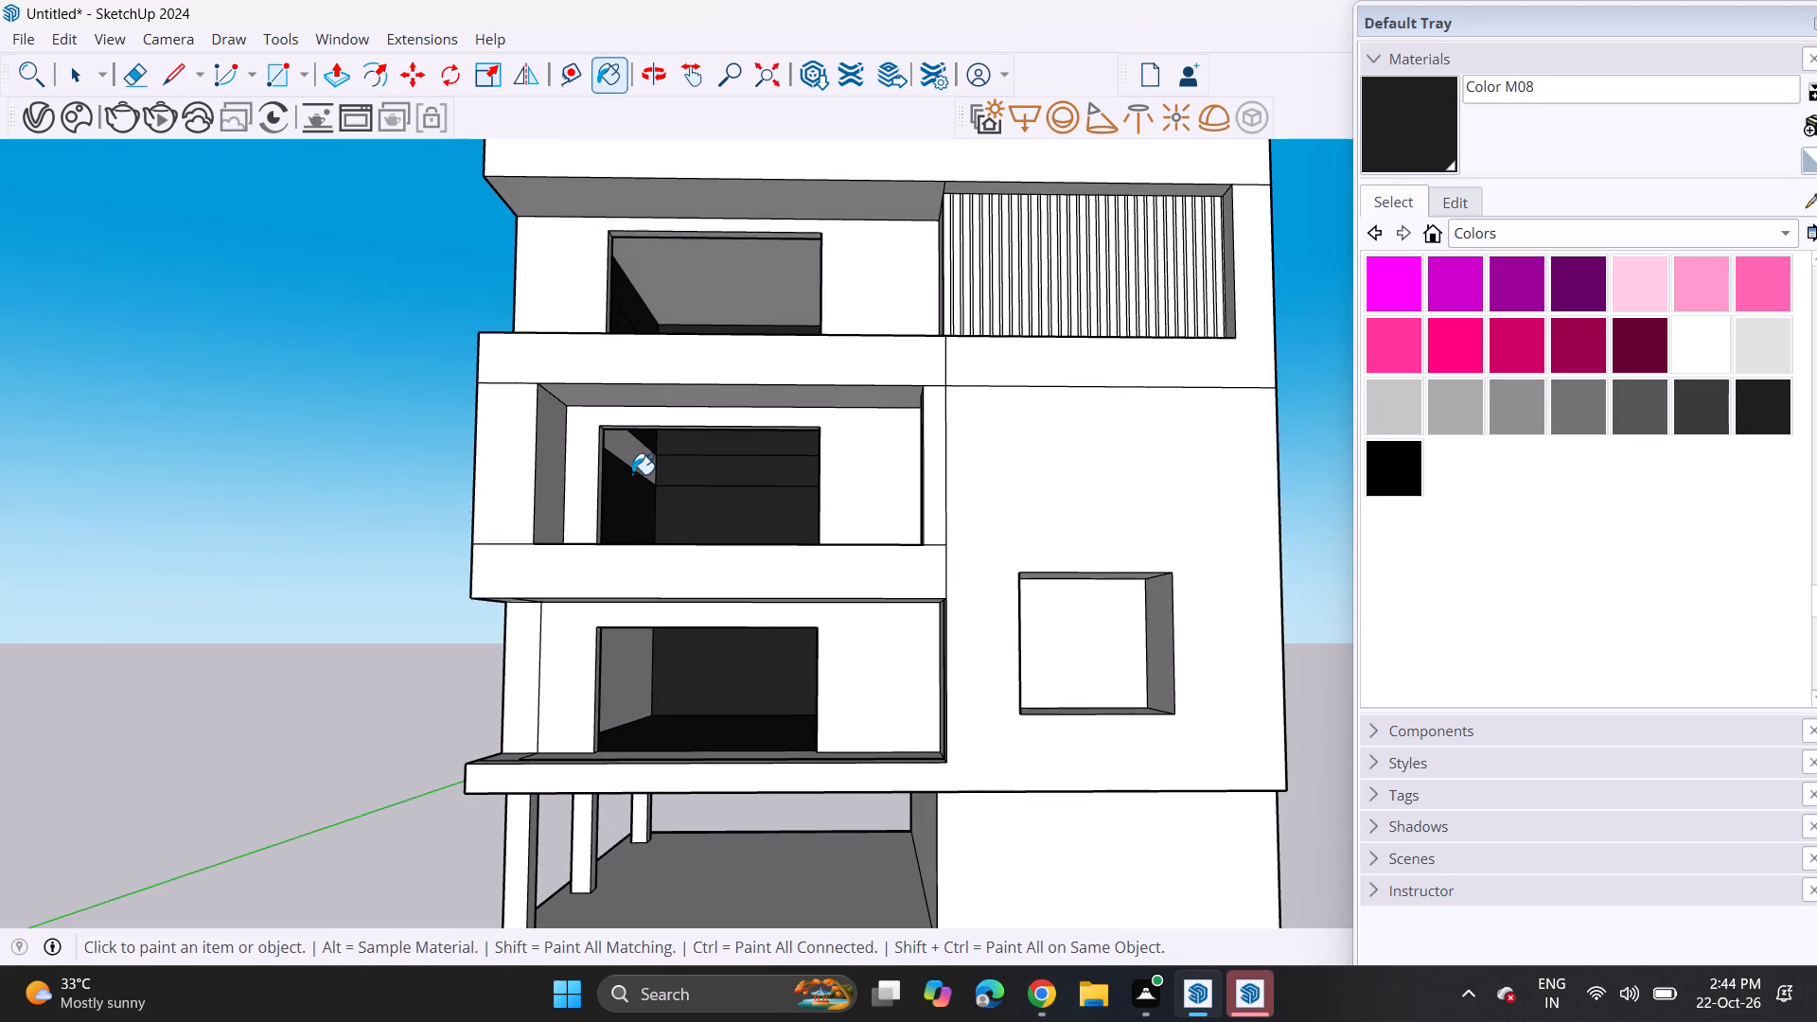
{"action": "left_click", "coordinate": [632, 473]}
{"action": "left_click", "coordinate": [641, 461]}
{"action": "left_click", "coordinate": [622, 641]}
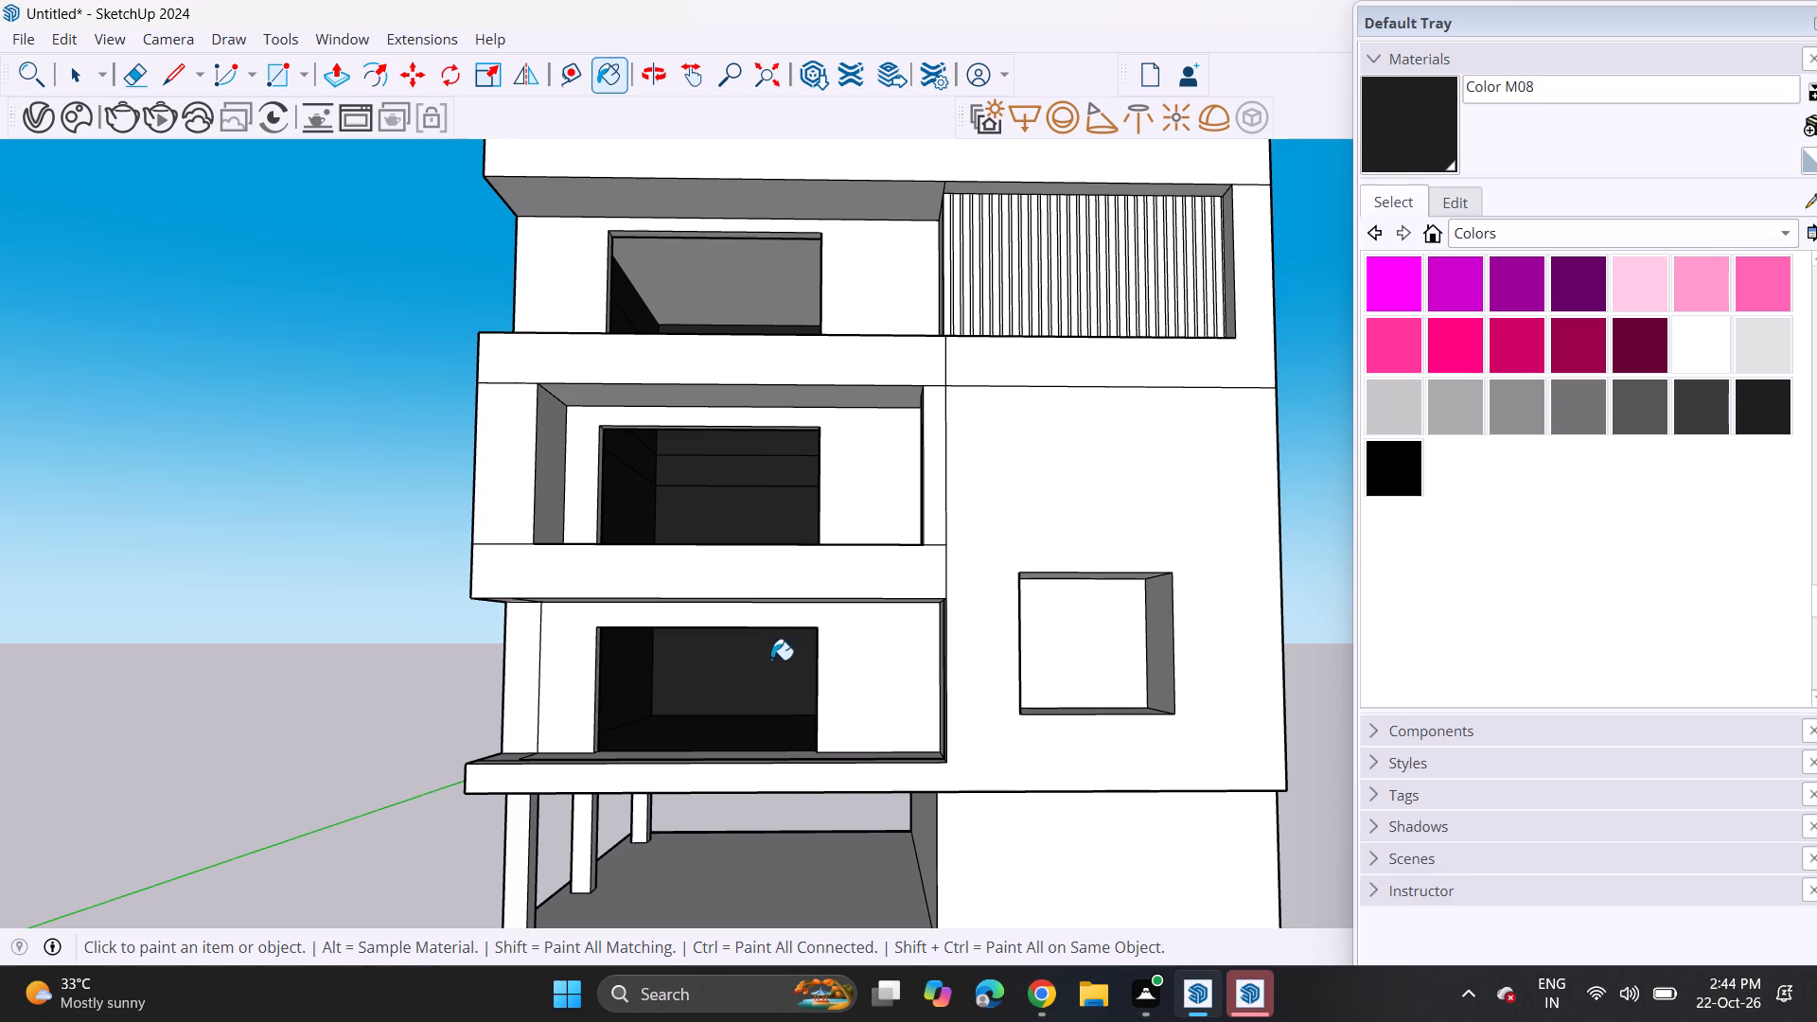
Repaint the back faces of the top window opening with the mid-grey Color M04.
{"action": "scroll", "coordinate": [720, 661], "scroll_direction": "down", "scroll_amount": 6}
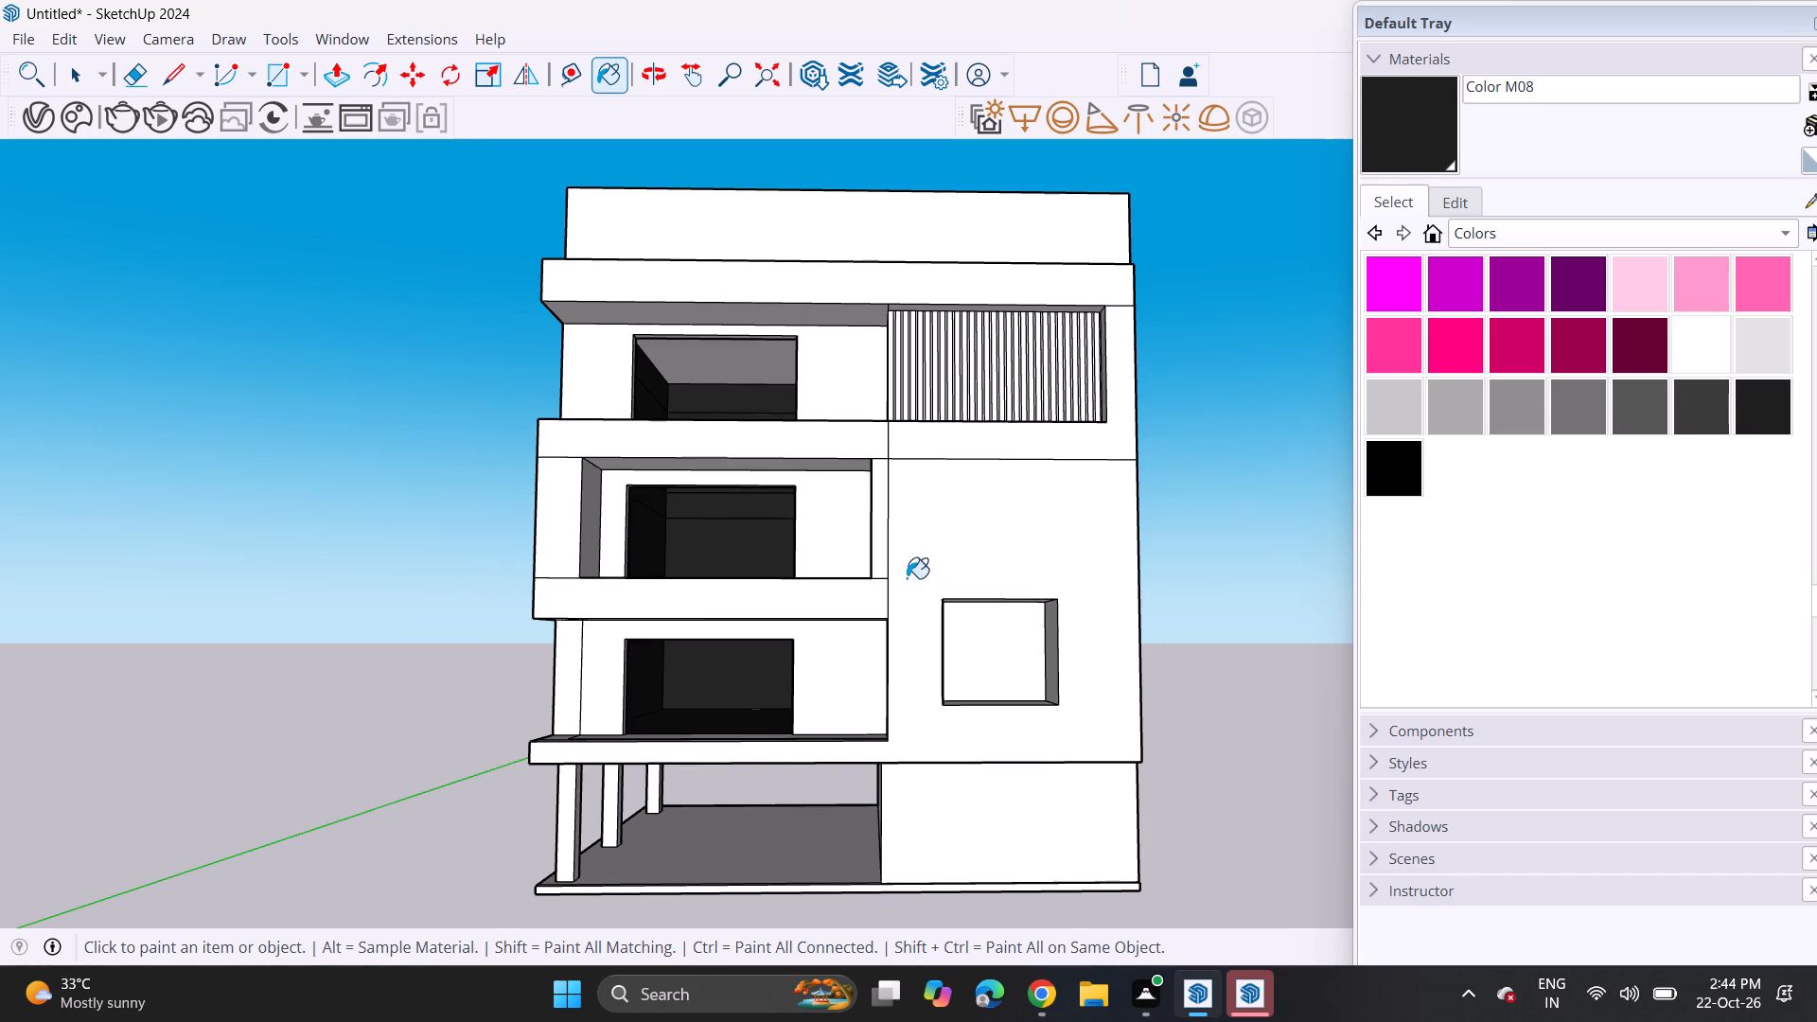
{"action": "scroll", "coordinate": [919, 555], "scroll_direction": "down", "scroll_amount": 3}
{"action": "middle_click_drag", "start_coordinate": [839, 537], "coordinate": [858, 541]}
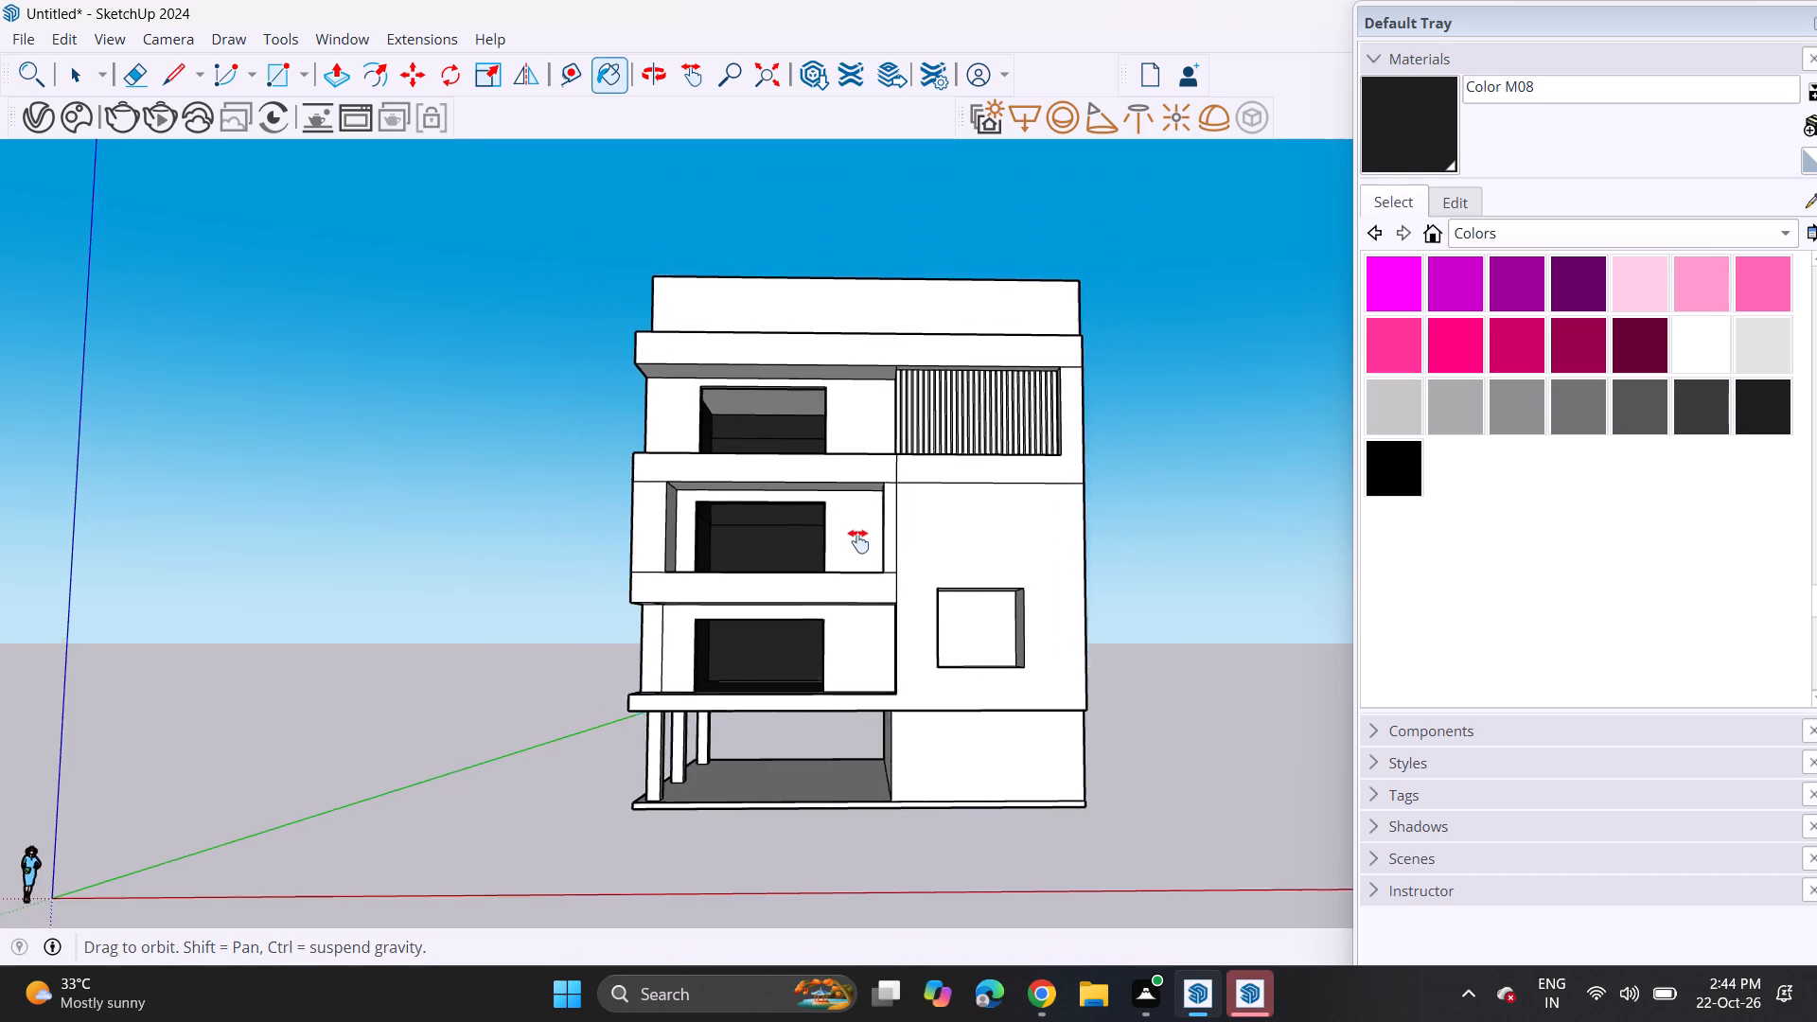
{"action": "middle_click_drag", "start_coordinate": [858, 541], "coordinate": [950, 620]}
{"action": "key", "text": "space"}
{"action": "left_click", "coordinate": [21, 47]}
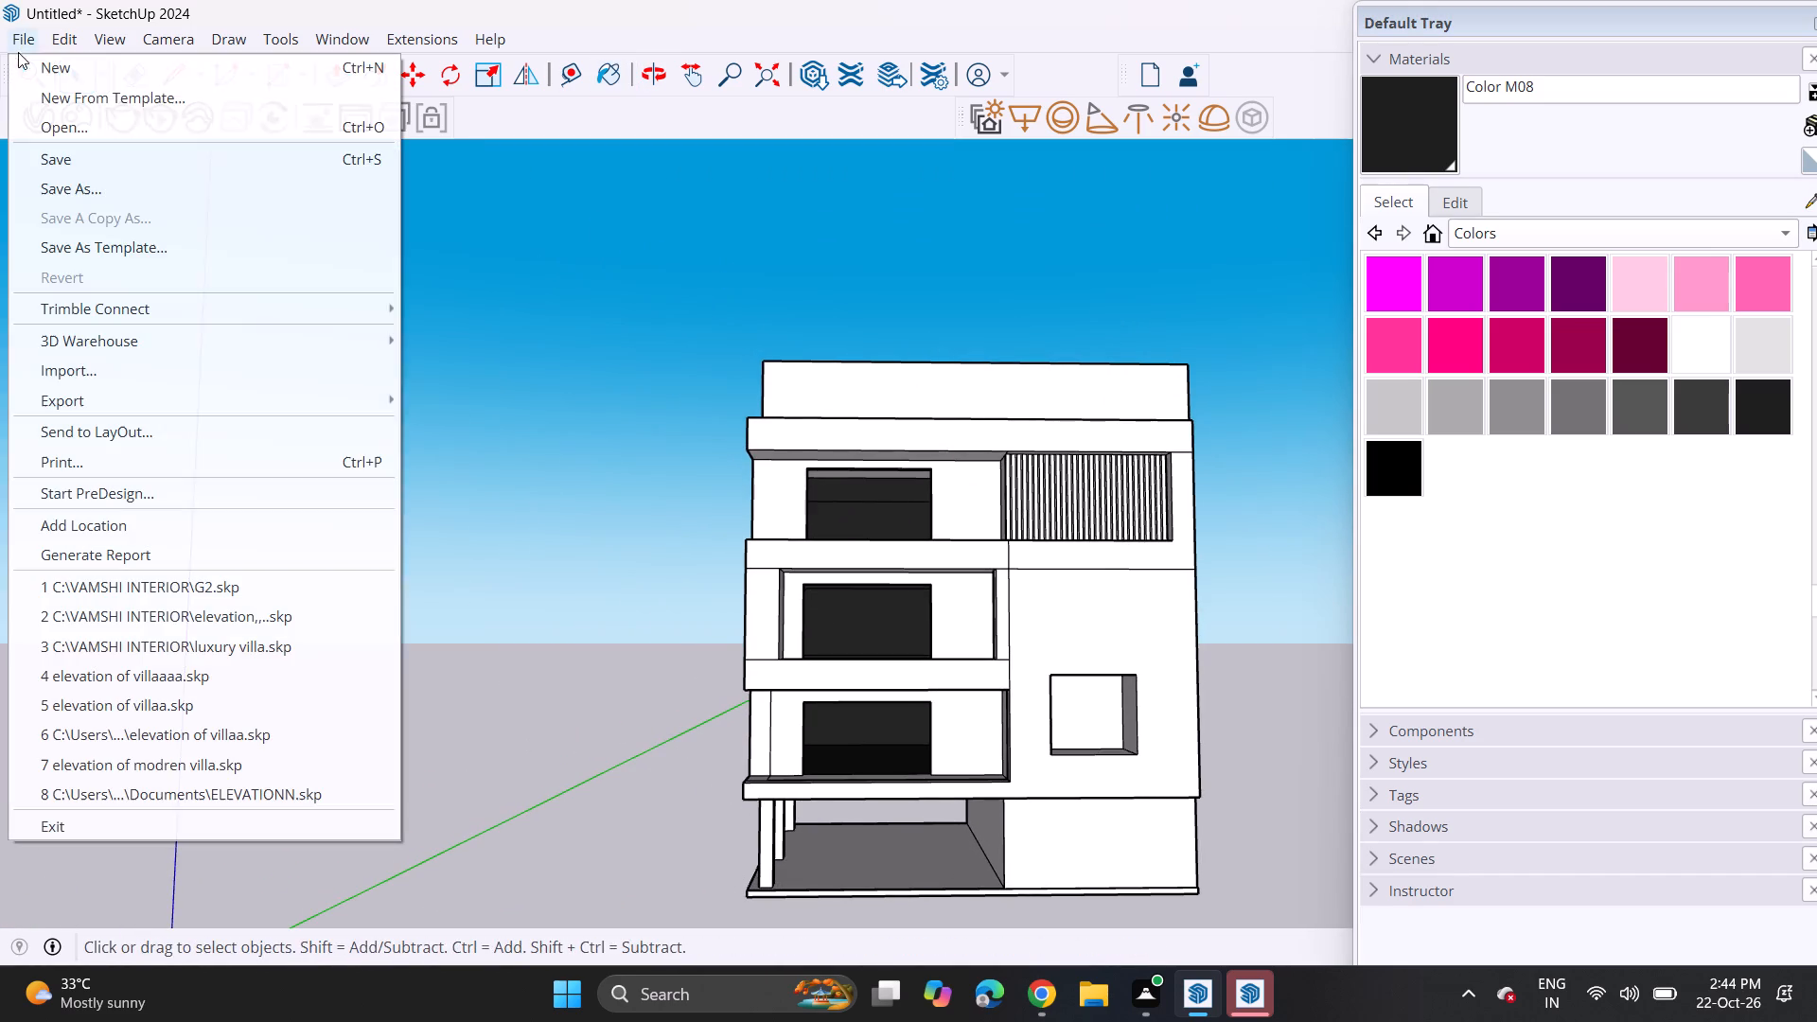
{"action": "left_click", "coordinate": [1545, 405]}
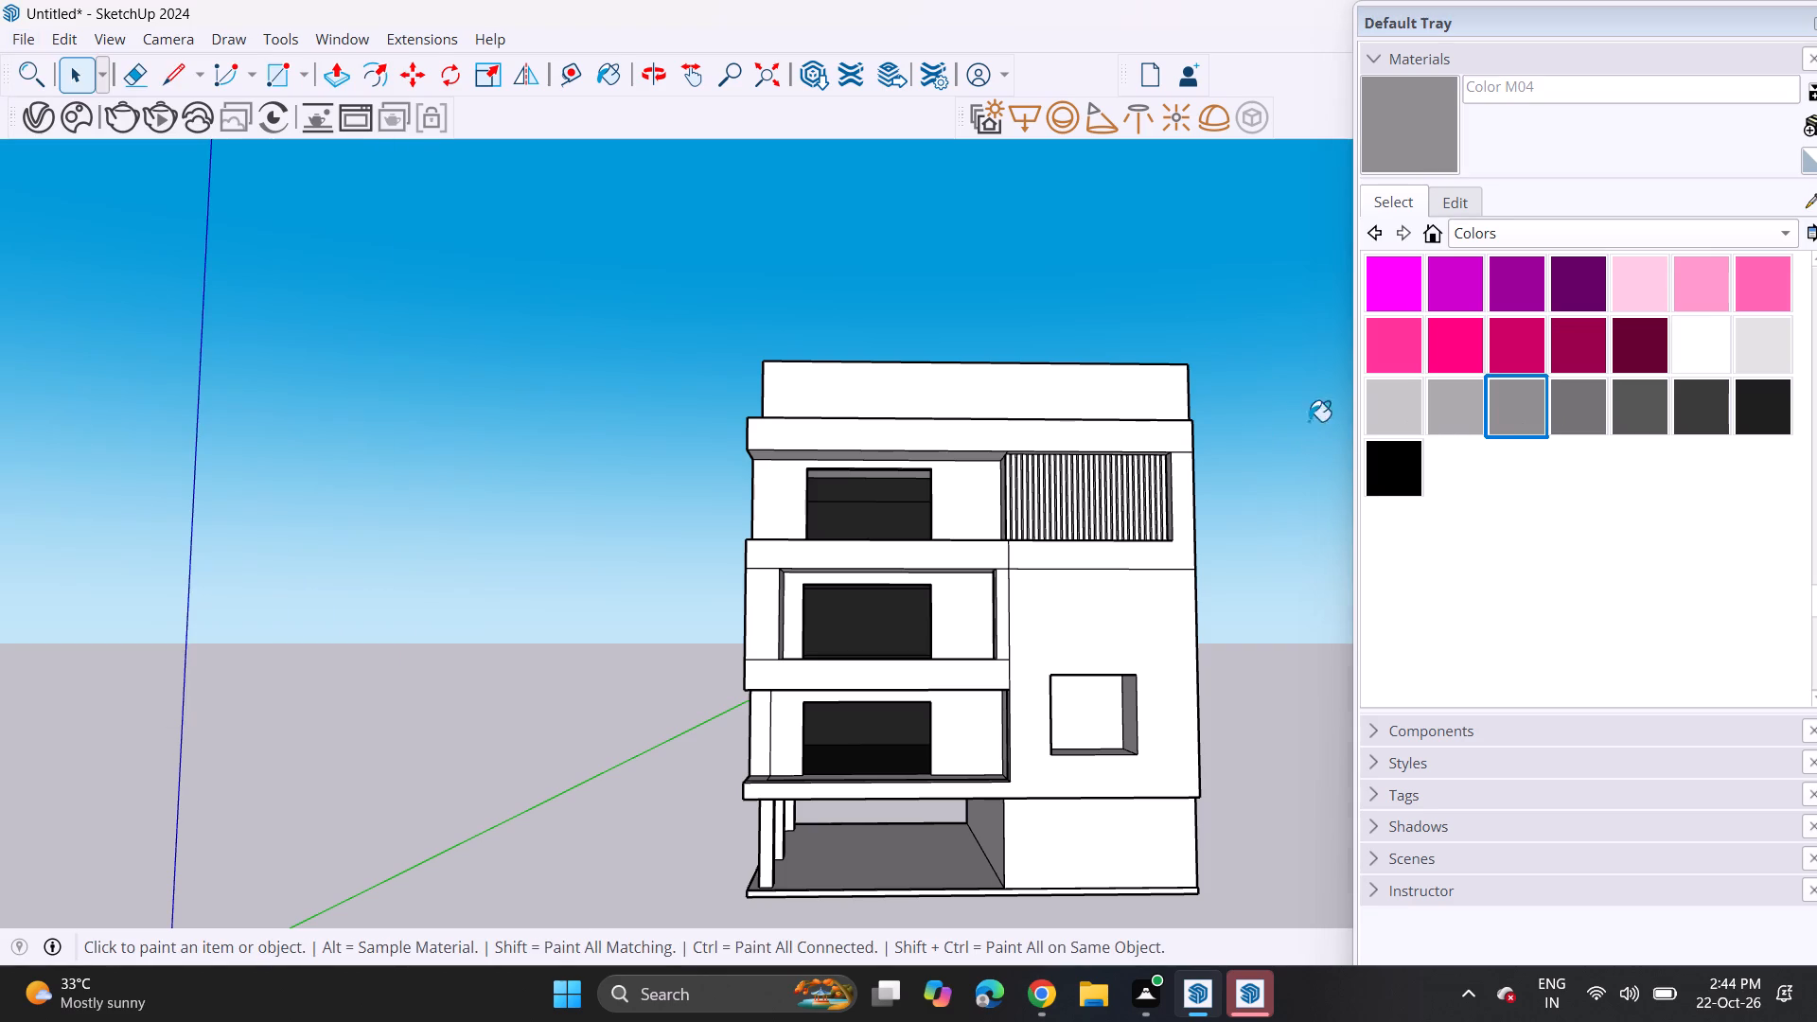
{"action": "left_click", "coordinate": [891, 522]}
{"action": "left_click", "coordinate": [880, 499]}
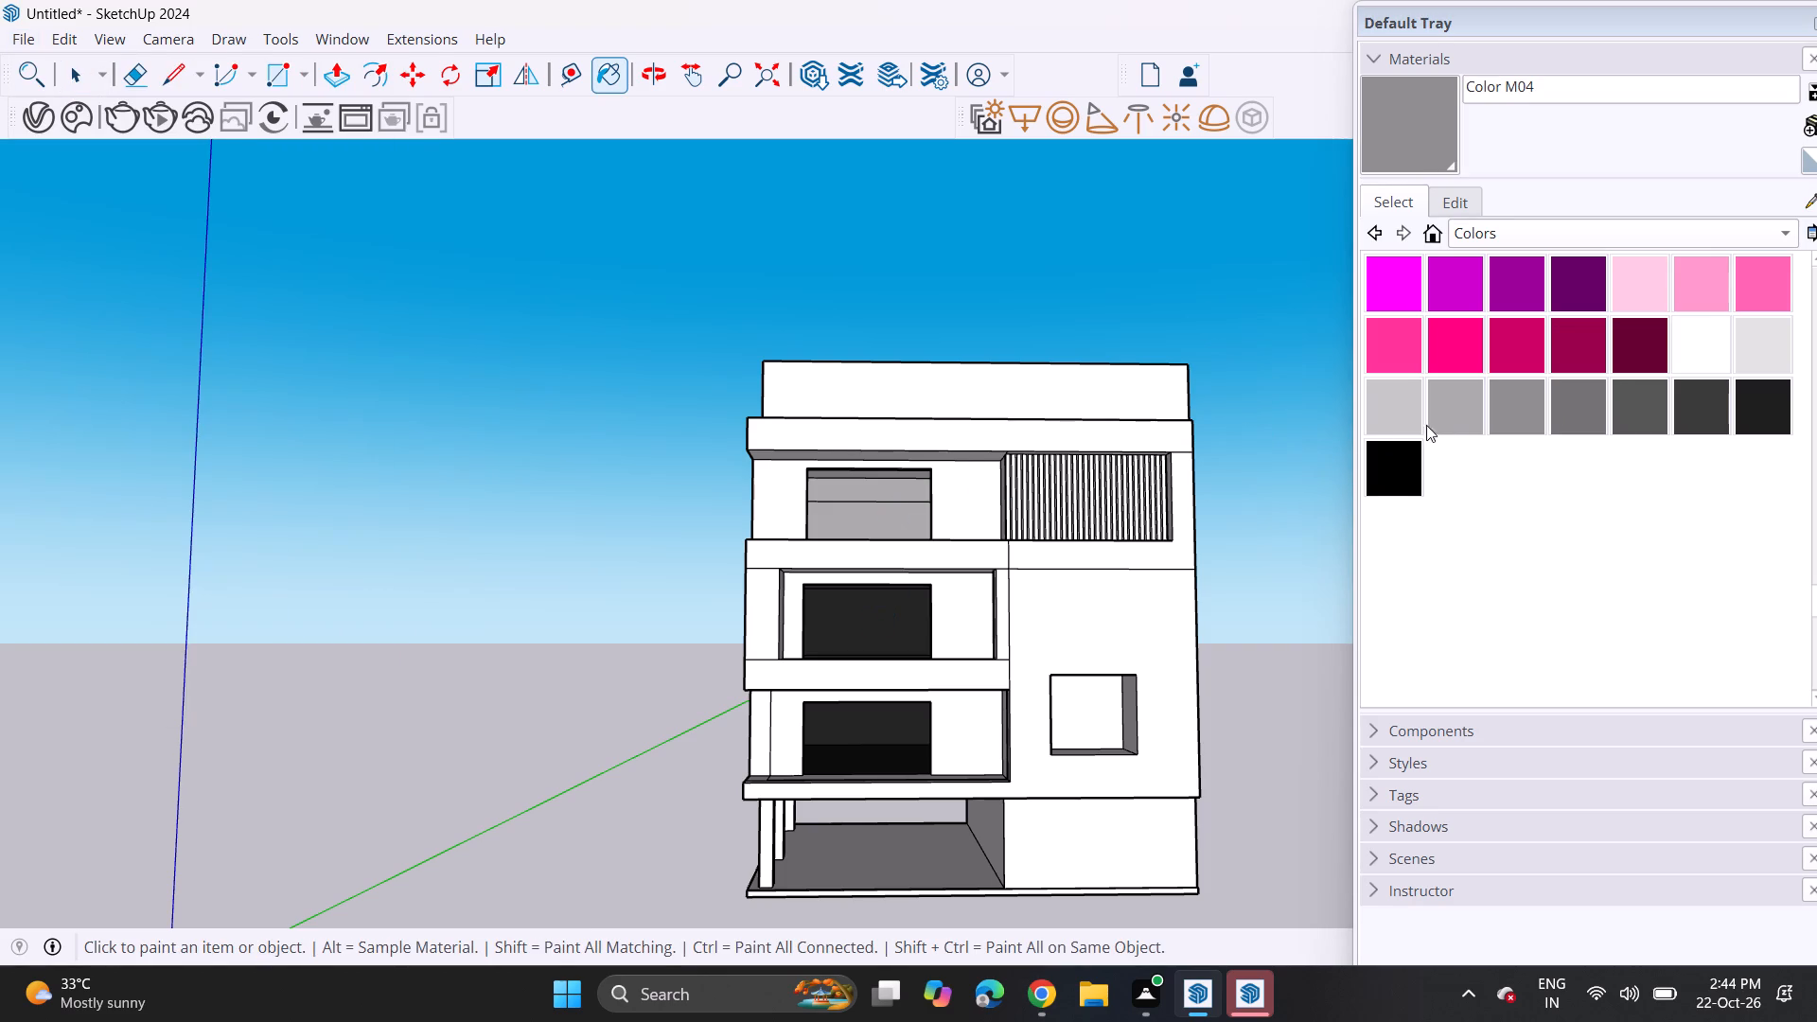
Repaint the back faces of all three window openings and the lowest opening's floor with the dark grey Color M06.
{"action": "left_click", "coordinate": [1627, 401]}
{"action": "left_click", "coordinate": [884, 519]}
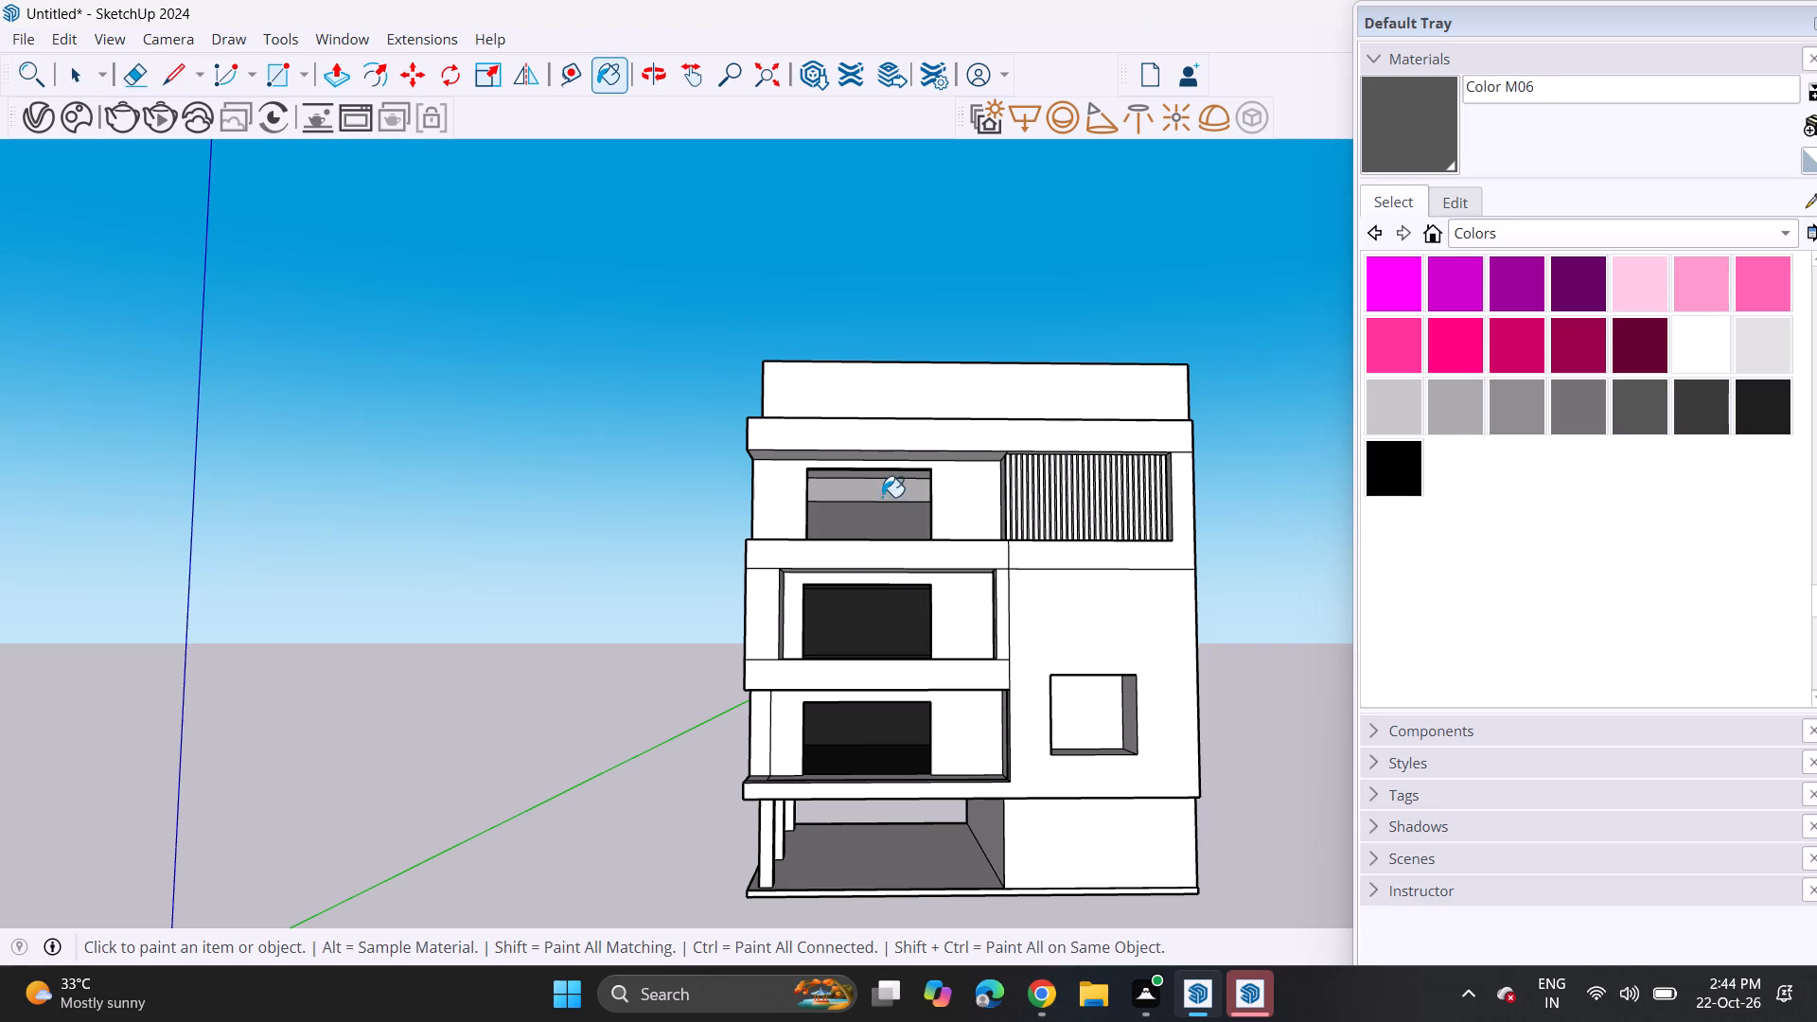
{"action": "left_click", "coordinate": [882, 497]}
{"action": "left_click", "coordinate": [866, 620]}
{"action": "left_click", "coordinate": [863, 710]}
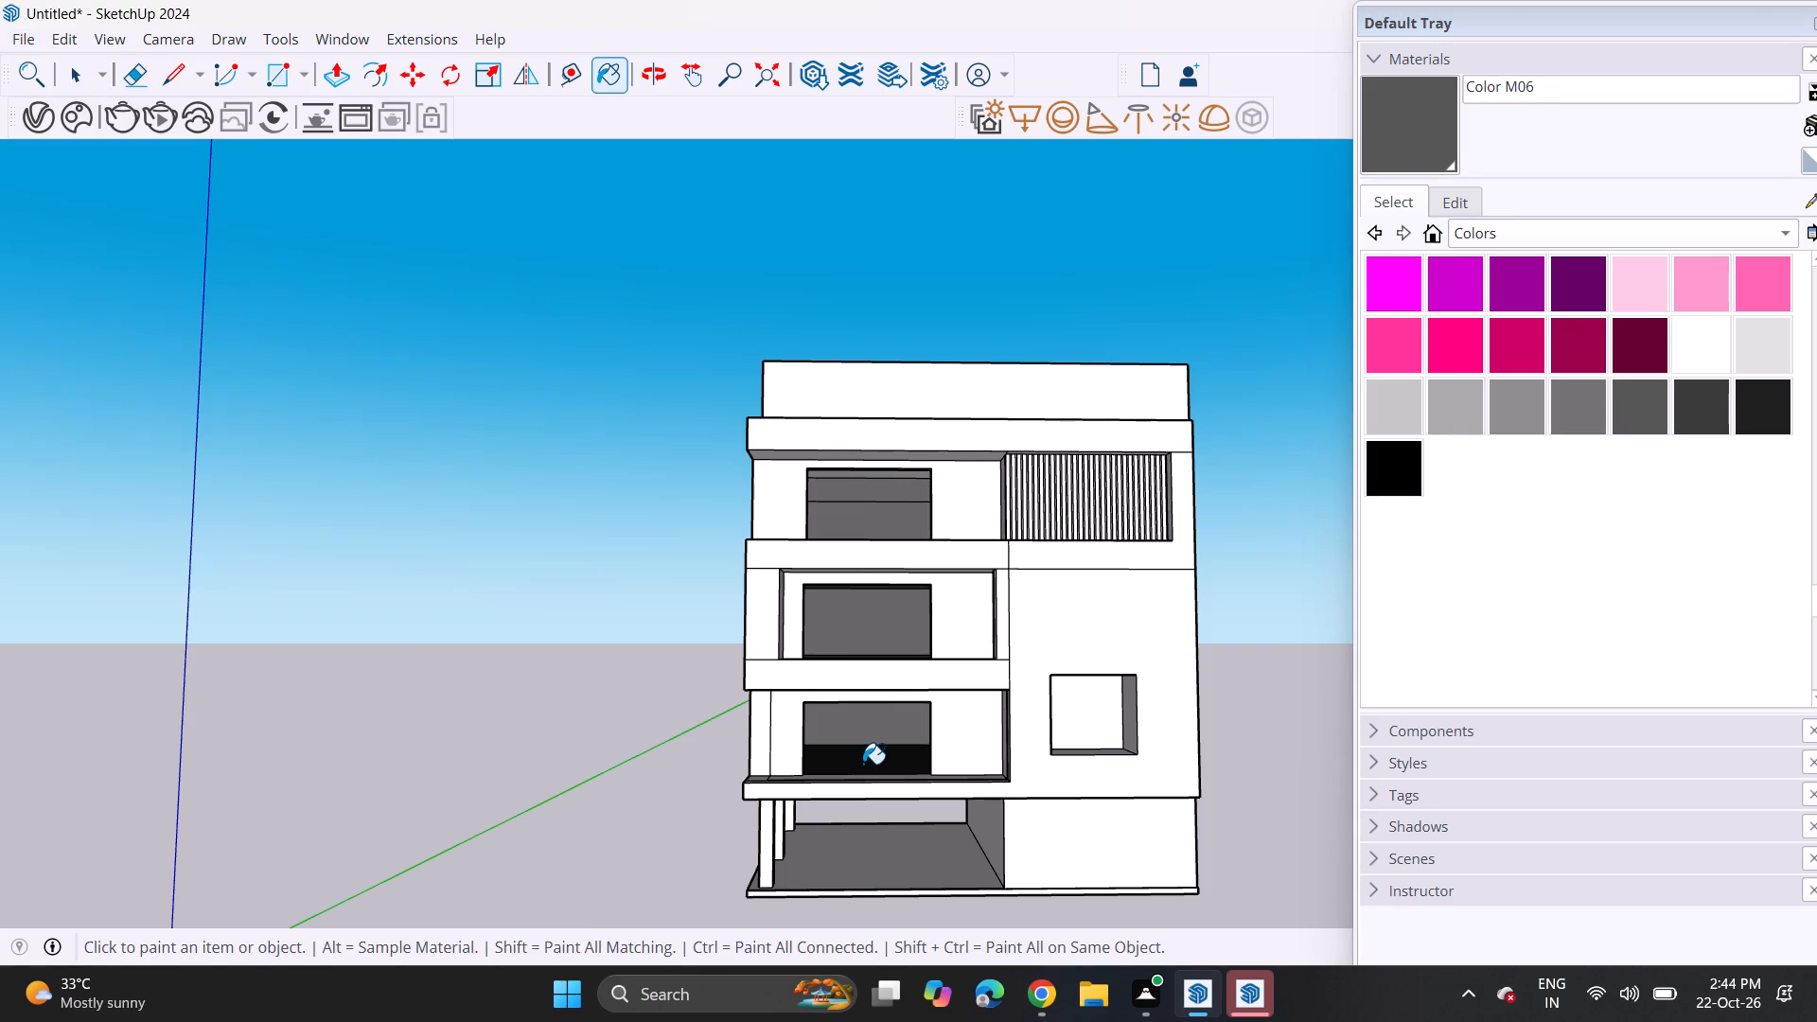
{"action": "left_click", "coordinate": [863, 764]}
{"action": "middle_click", "coordinate": [873, 634]}
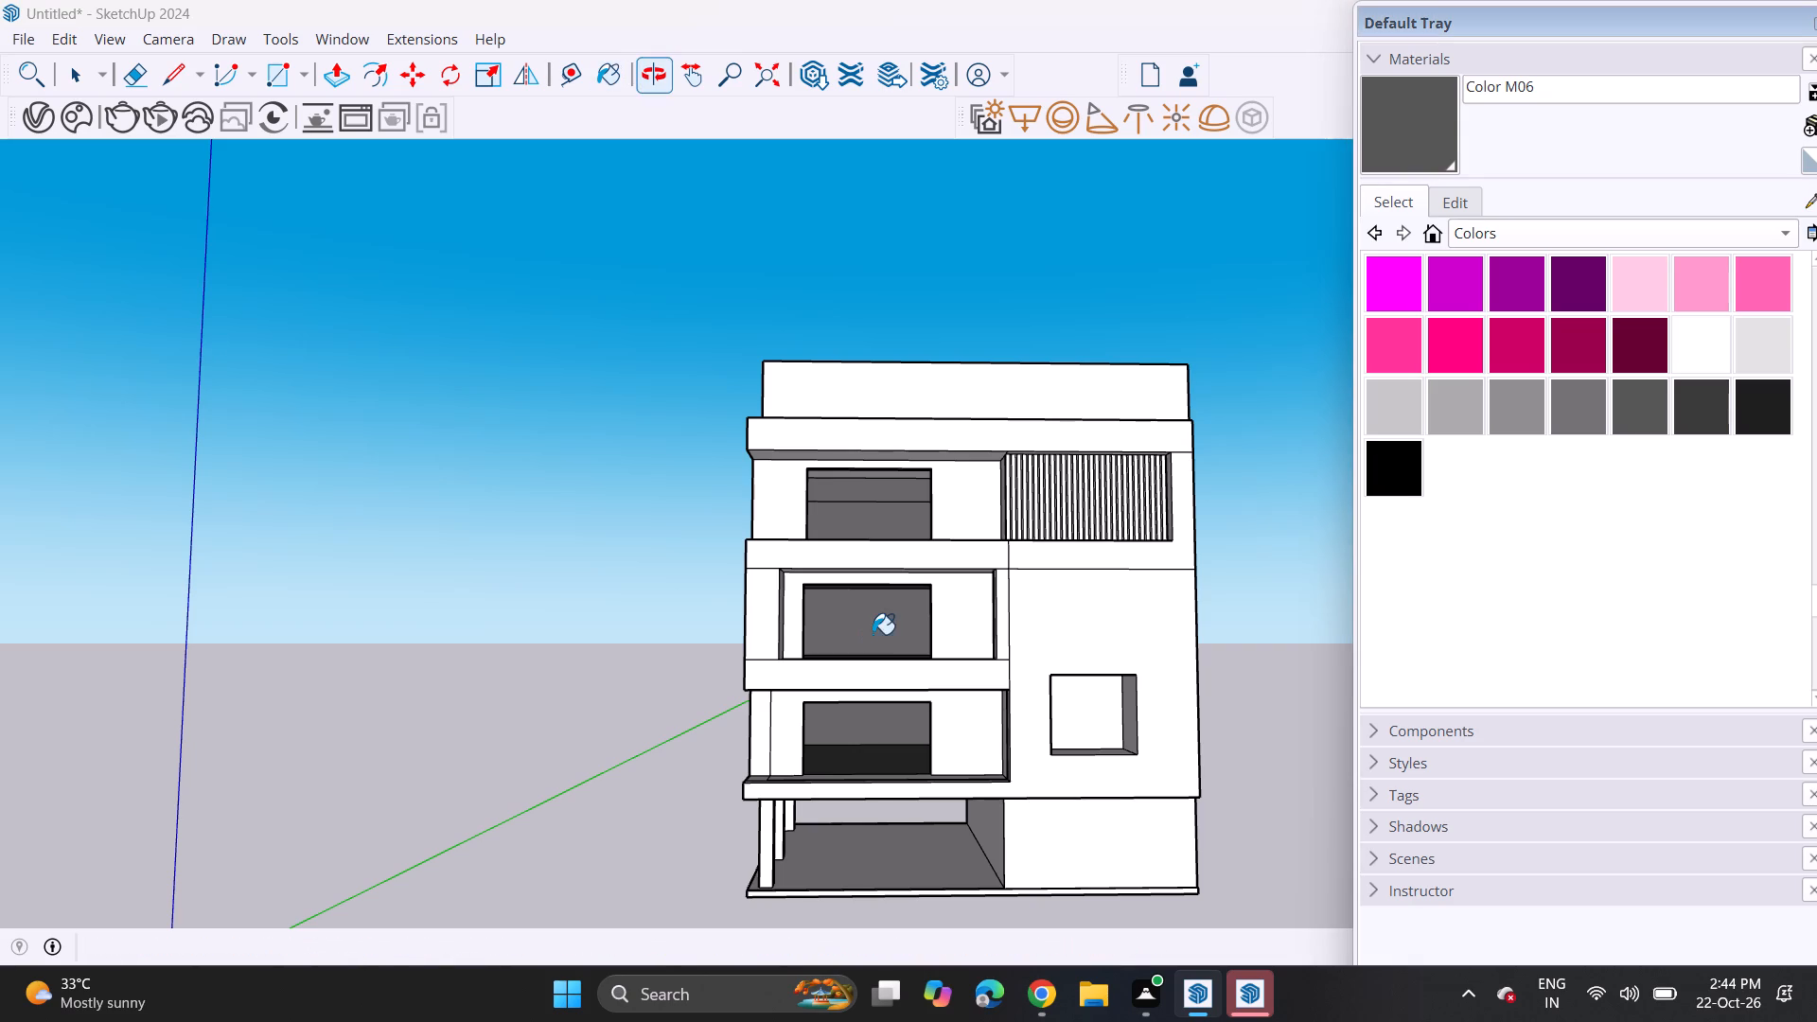
{"action": "key", "text": "space"}
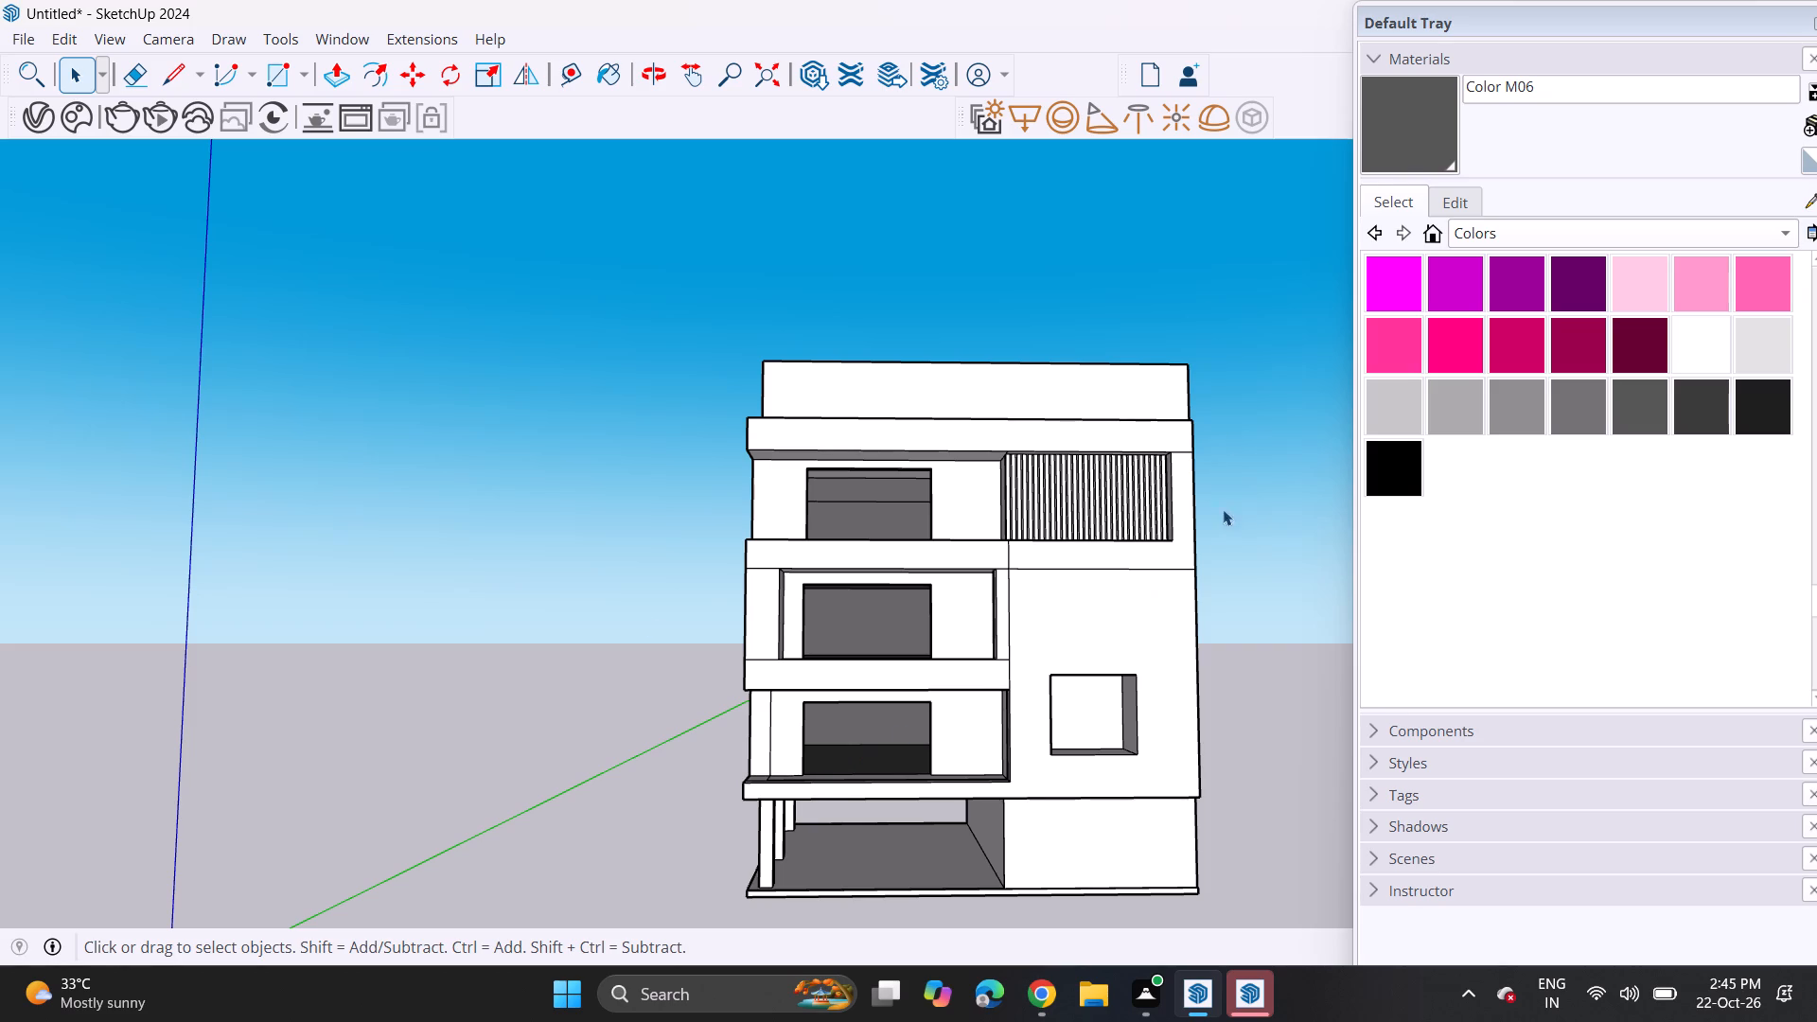
{"action": "left_click", "coordinate": [1412, 101]}
{"action": "left_click", "coordinate": [850, 758]}
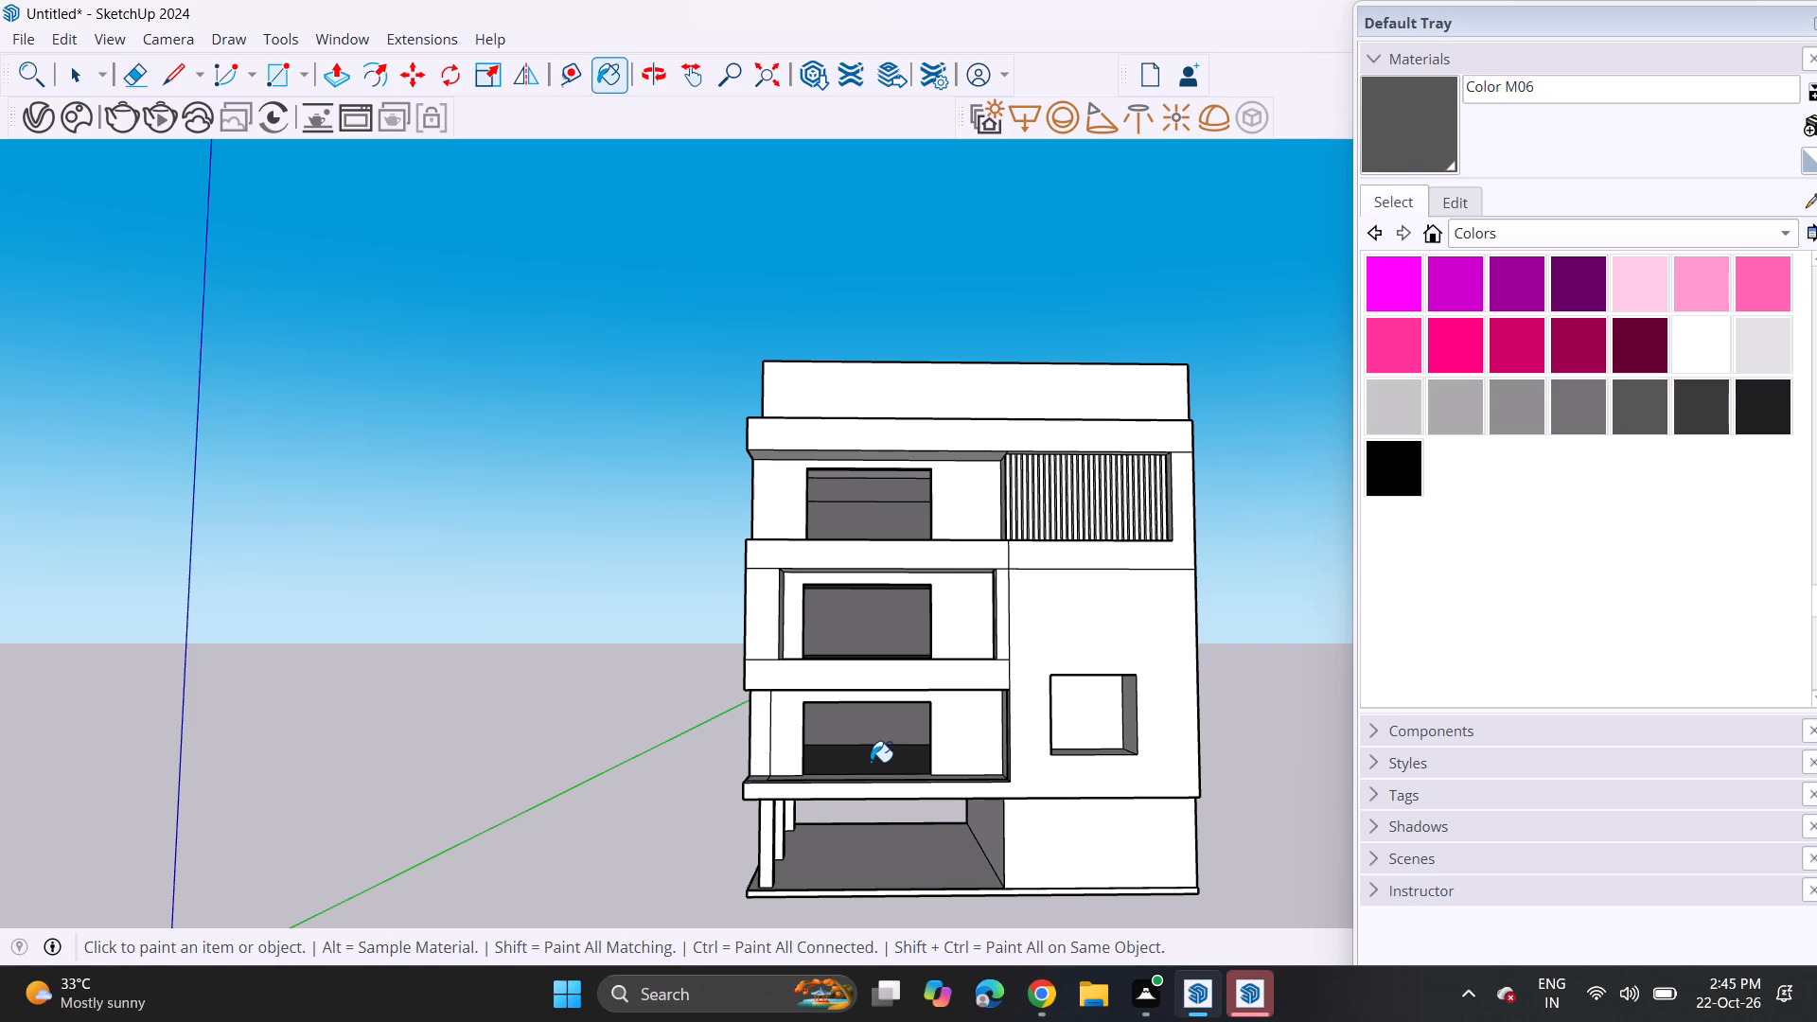
{"action": "left_click", "coordinate": [871, 762]}
Paint the middle window opening's side, ceiling and remaining back faces and the top opening's side face with Color M06.
{"action": "scroll", "coordinate": [881, 758], "scroll_direction": "up", "scroll_amount": 1}
{"action": "middle_click_drag", "start_coordinate": [891, 808], "coordinate": [888, 881]}
{"action": "middle_click_drag", "start_coordinate": [879, 795], "coordinate": [902, 887]}
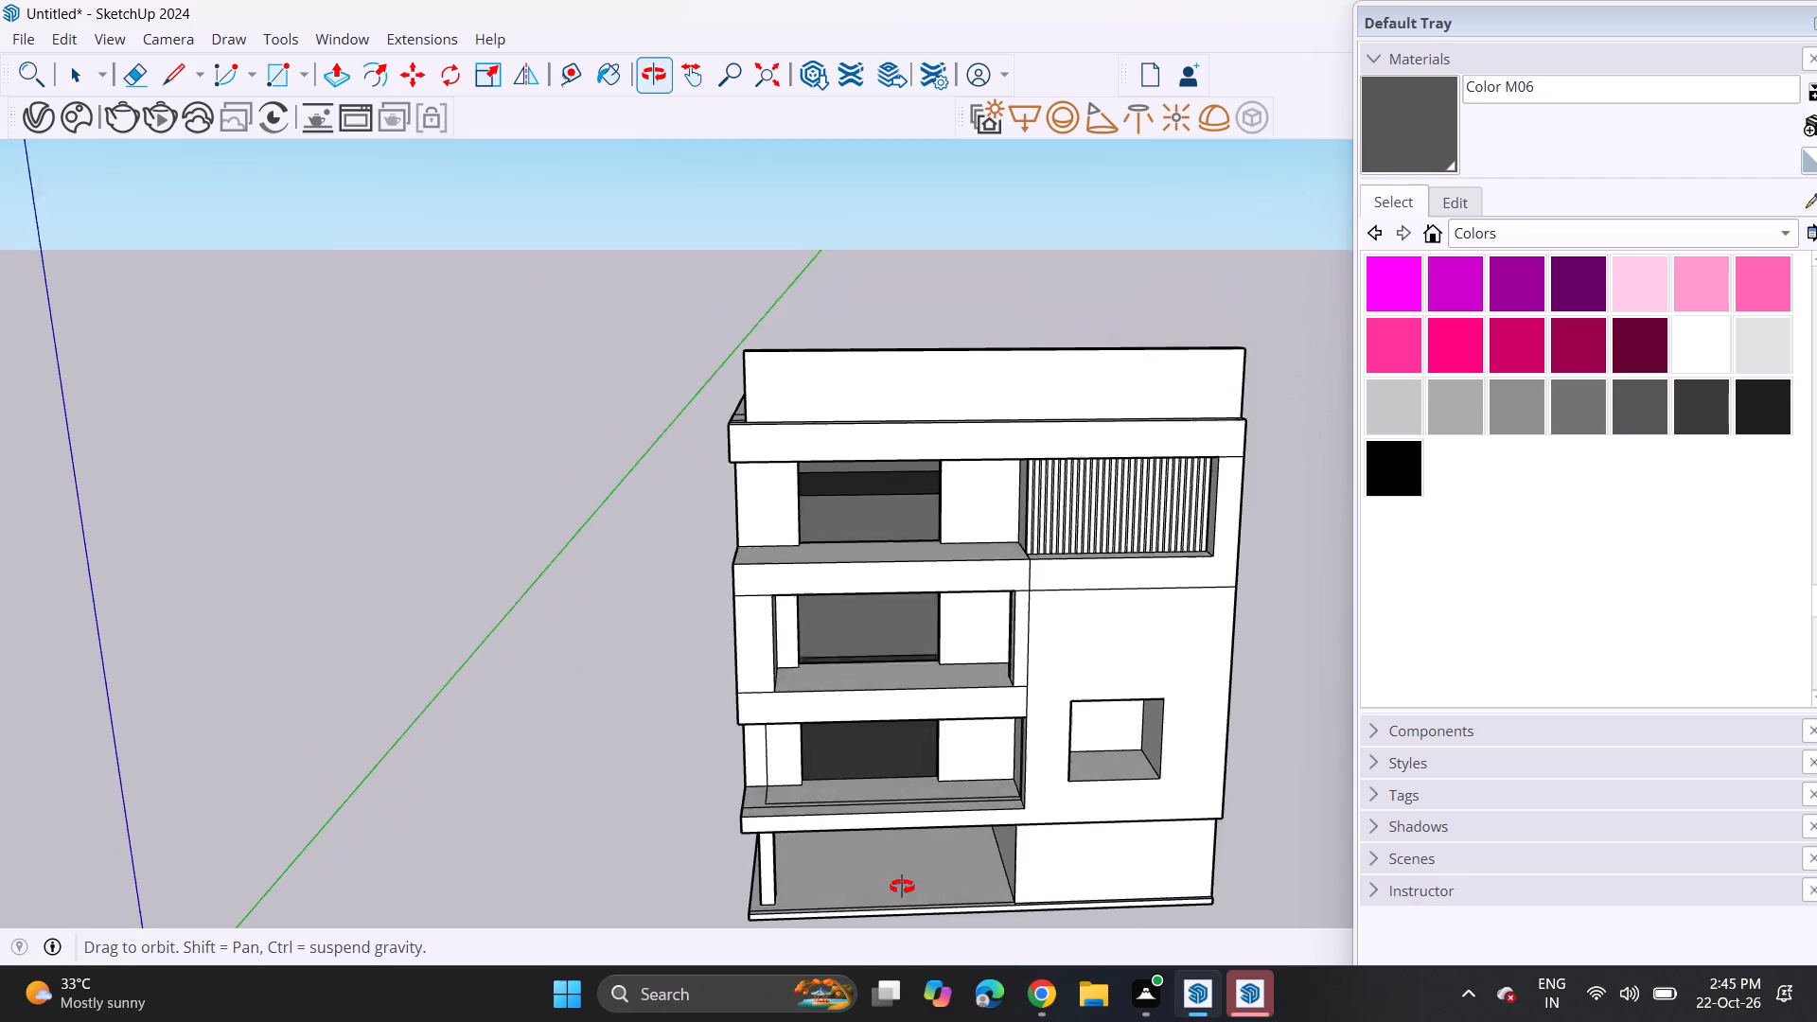
{"action": "middle_click_drag", "start_coordinate": [902, 887], "coordinate": [808, 656]}
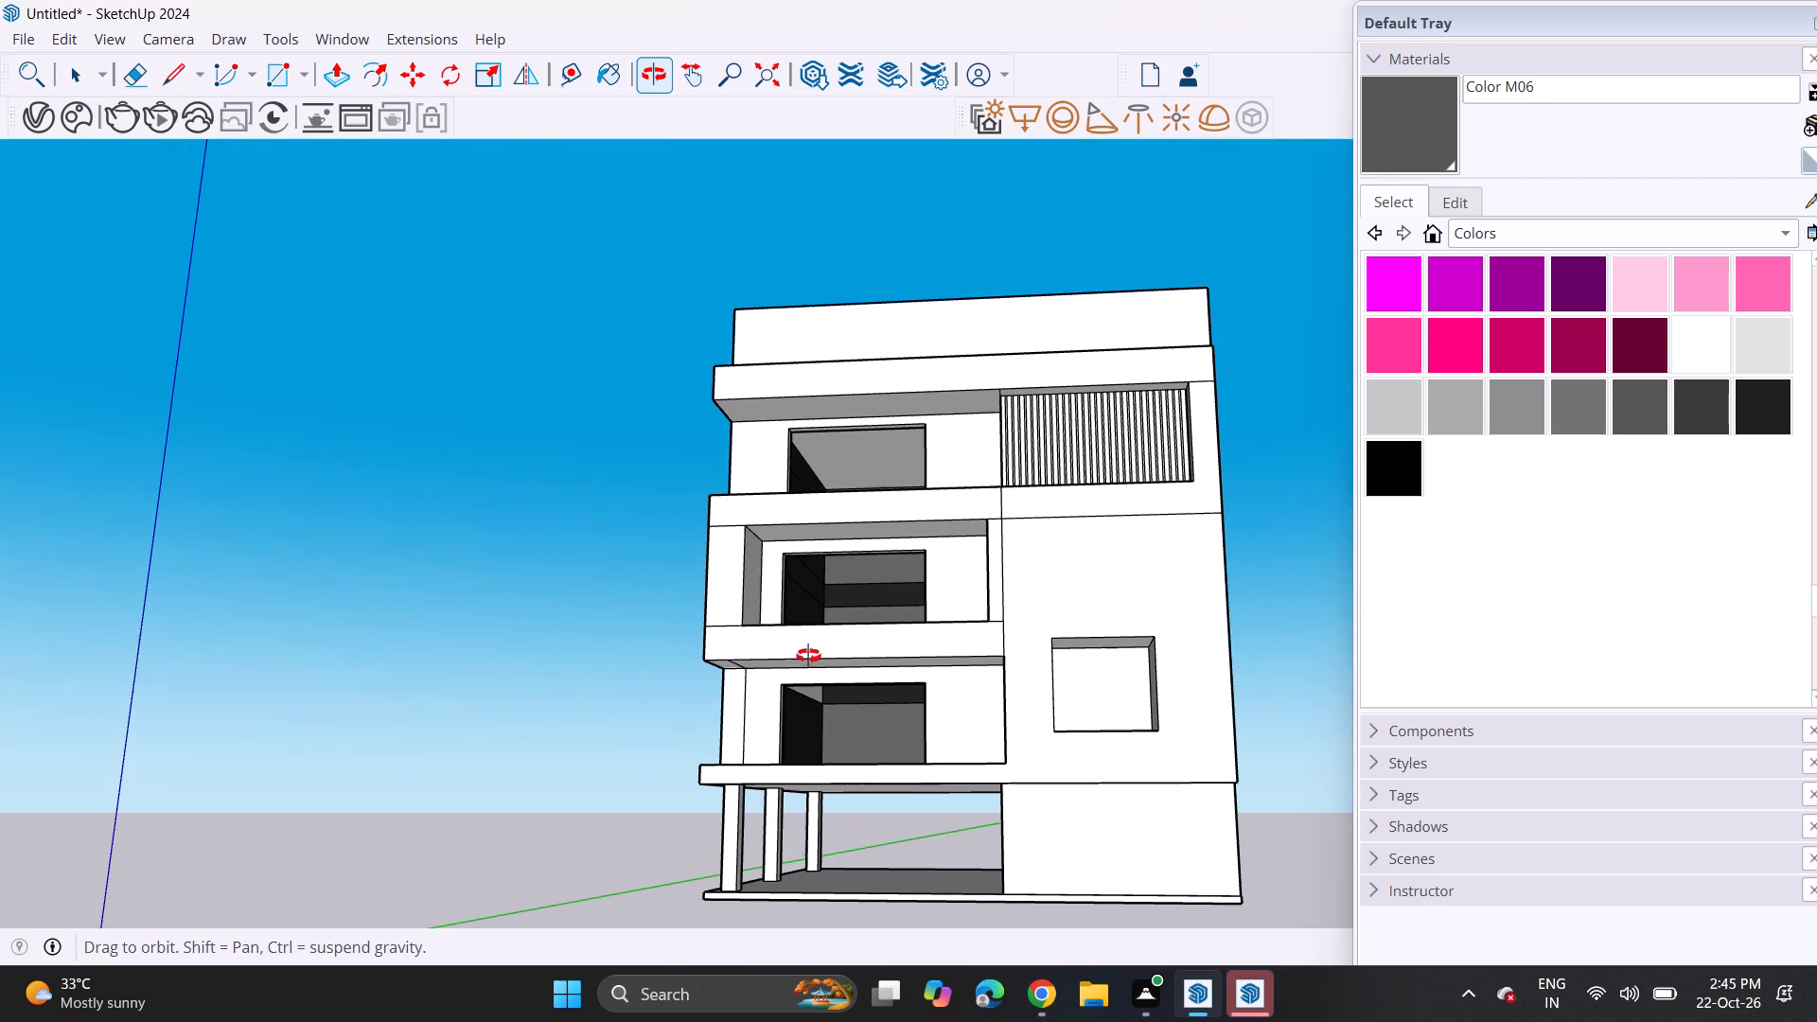
{"action": "middle_click_drag", "start_coordinate": [808, 656], "coordinate": [806, 656]}
{"action": "left_click", "coordinate": [799, 593]}
{"action": "left_click", "coordinate": [834, 589]}
{"action": "left_click", "coordinate": [815, 571]}
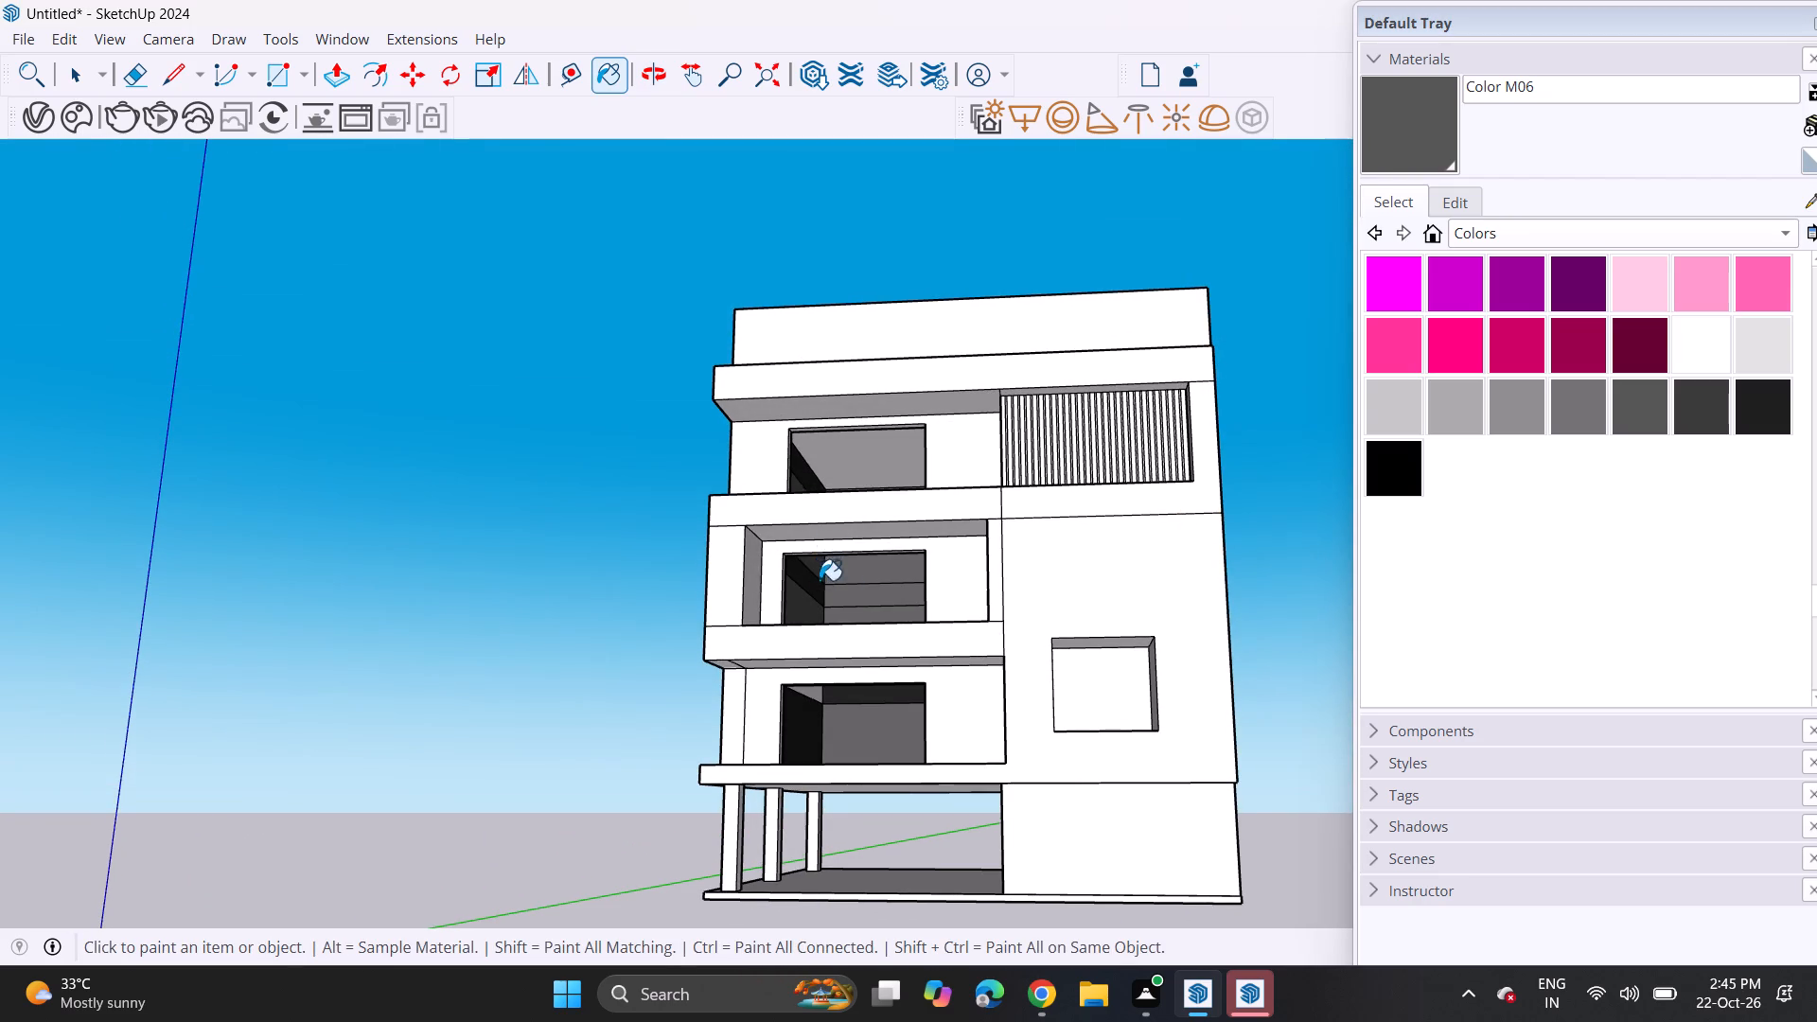
{"action": "left_click", "coordinate": [818, 579]}
{"action": "left_click", "coordinate": [803, 482]}
{"action": "left_click", "coordinate": [812, 581]}
Paint the lowest window opening's side and ceiling faces and the top opening's side face with Color M06.
{"action": "left_click", "coordinate": [813, 736]}
{"action": "left_click", "coordinate": [836, 695]}
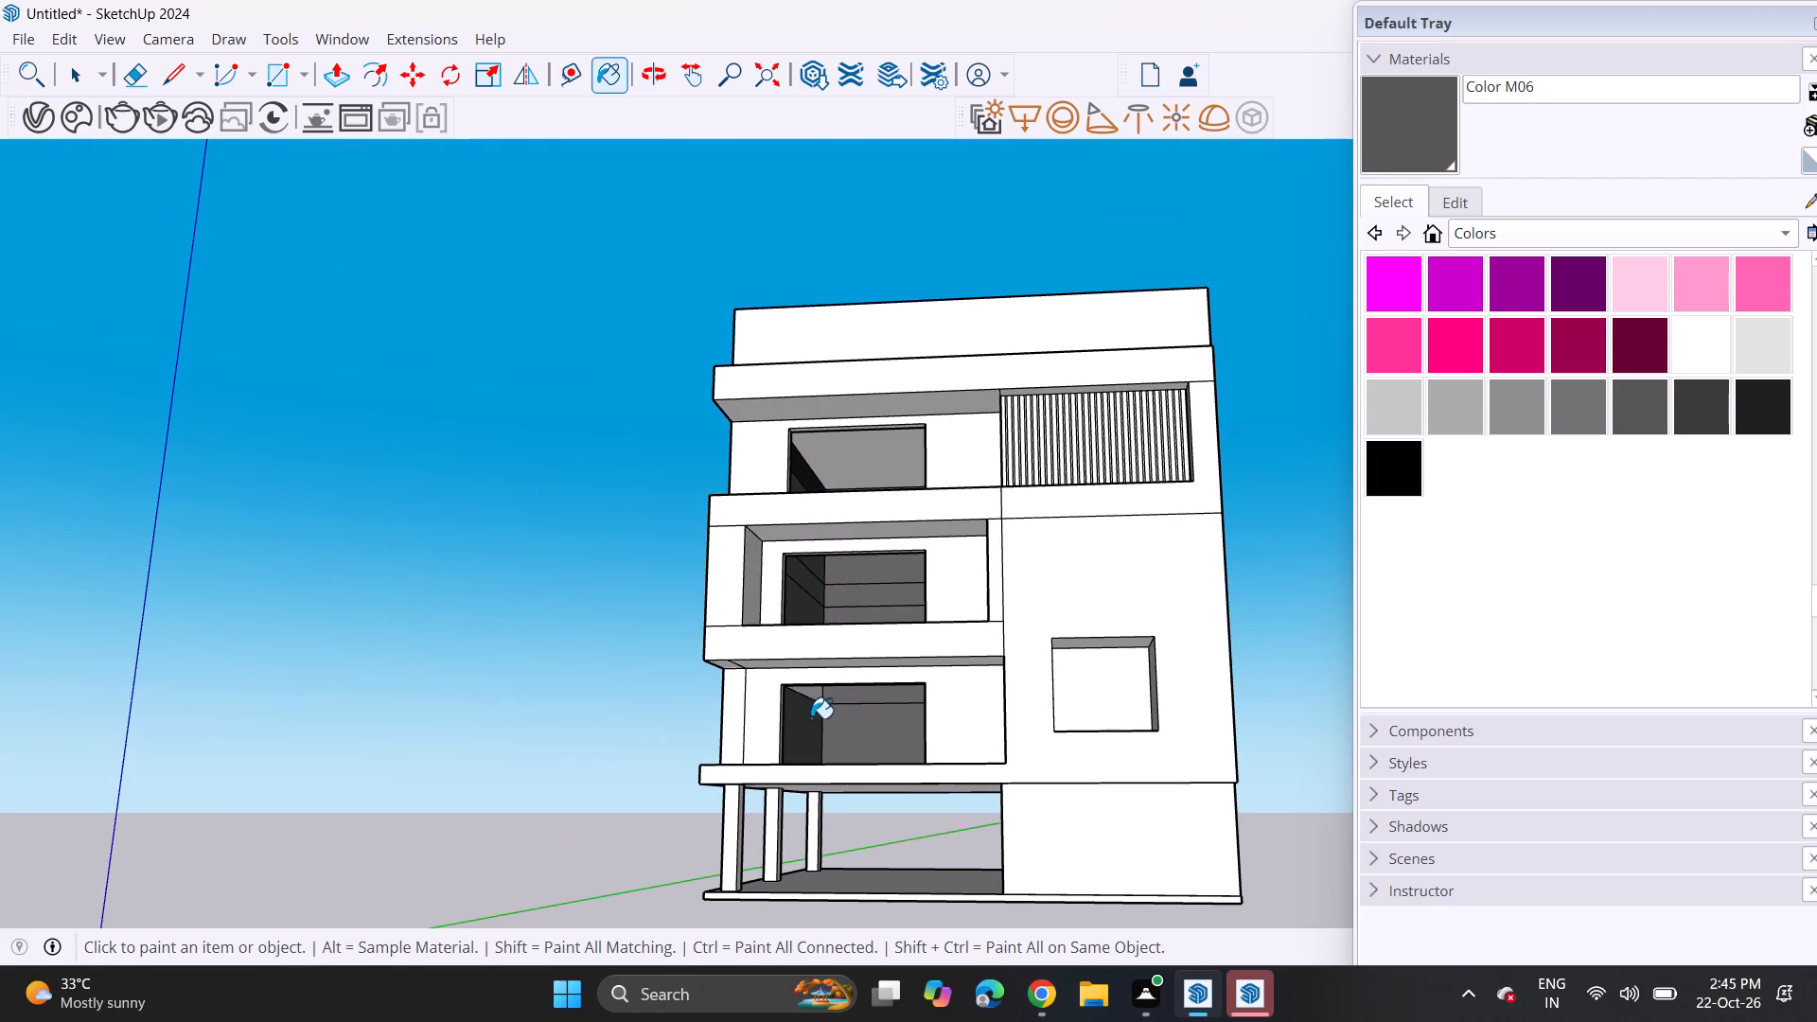
{"action": "left_click", "coordinate": [801, 723]}
{"action": "left_click_drag", "start_coordinate": [807, 724], "coordinate": [811, 734]}
{"action": "left_click", "coordinate": [809, 475]}
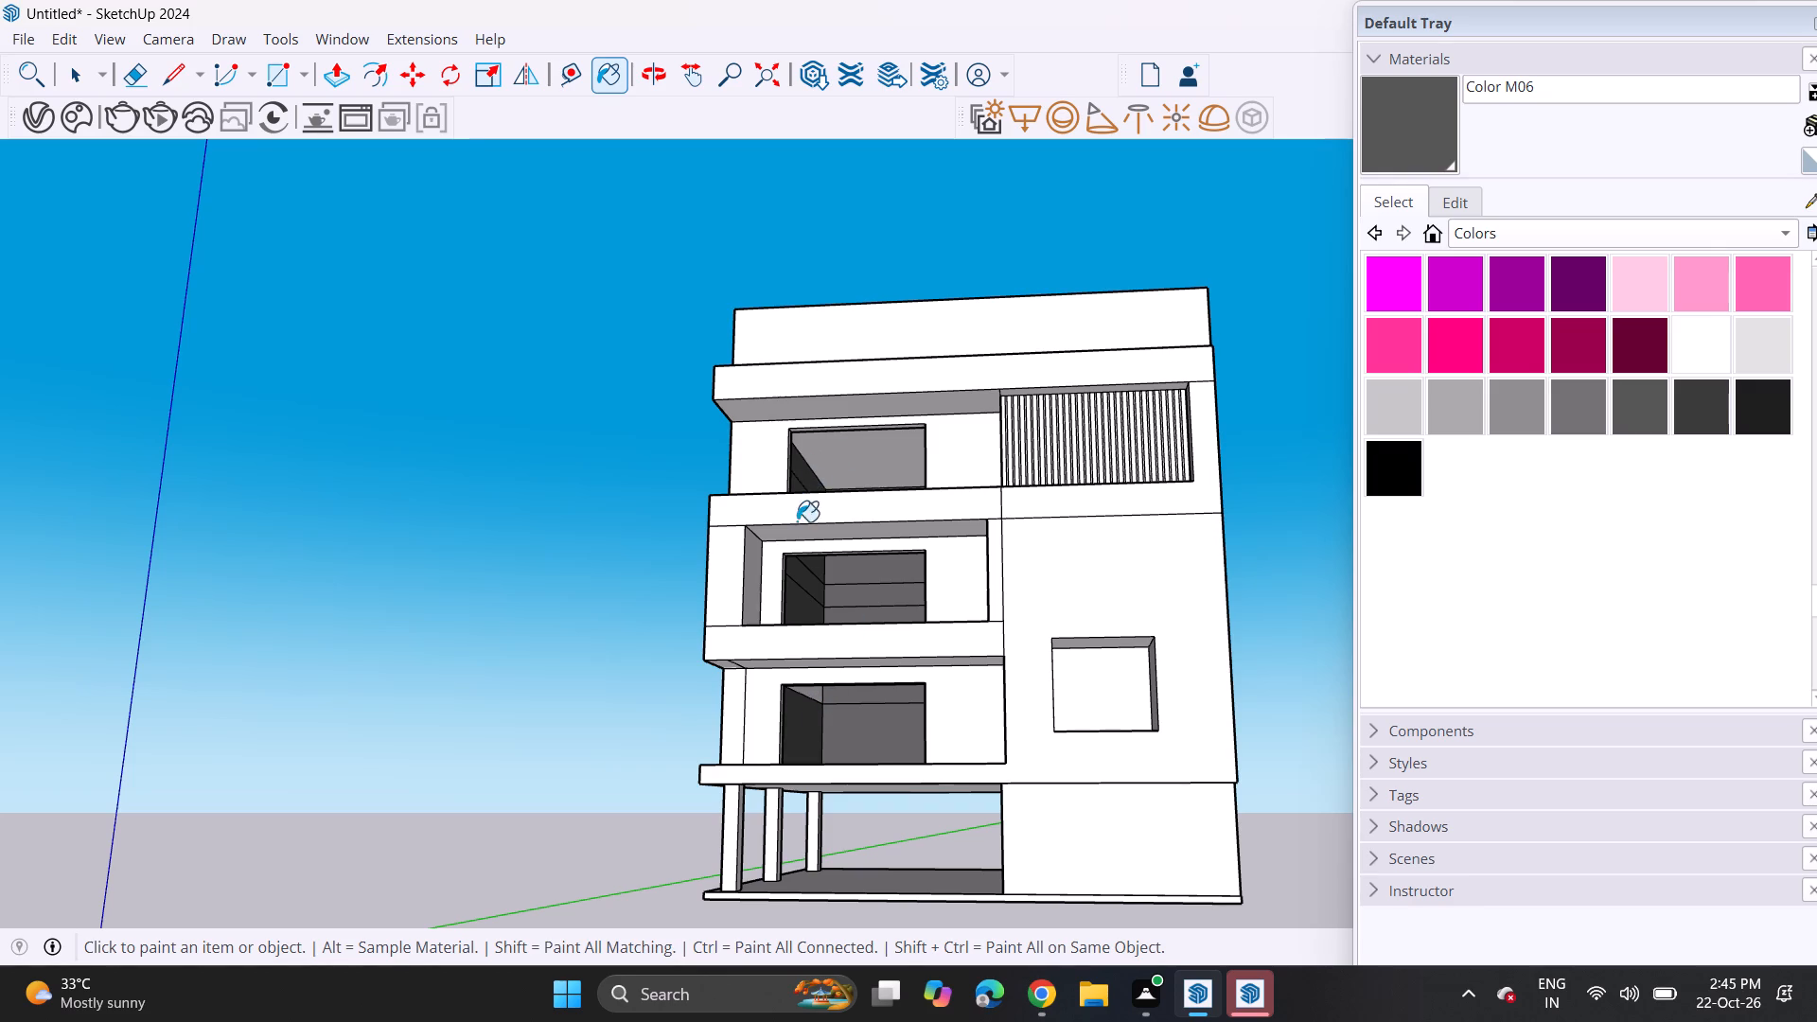
Examine the painted window openings and the whole front elevation from several angles.
{"action": "middle_click_drag", "start_coordinate": [821, 553], "coordinate": [905, 708]}
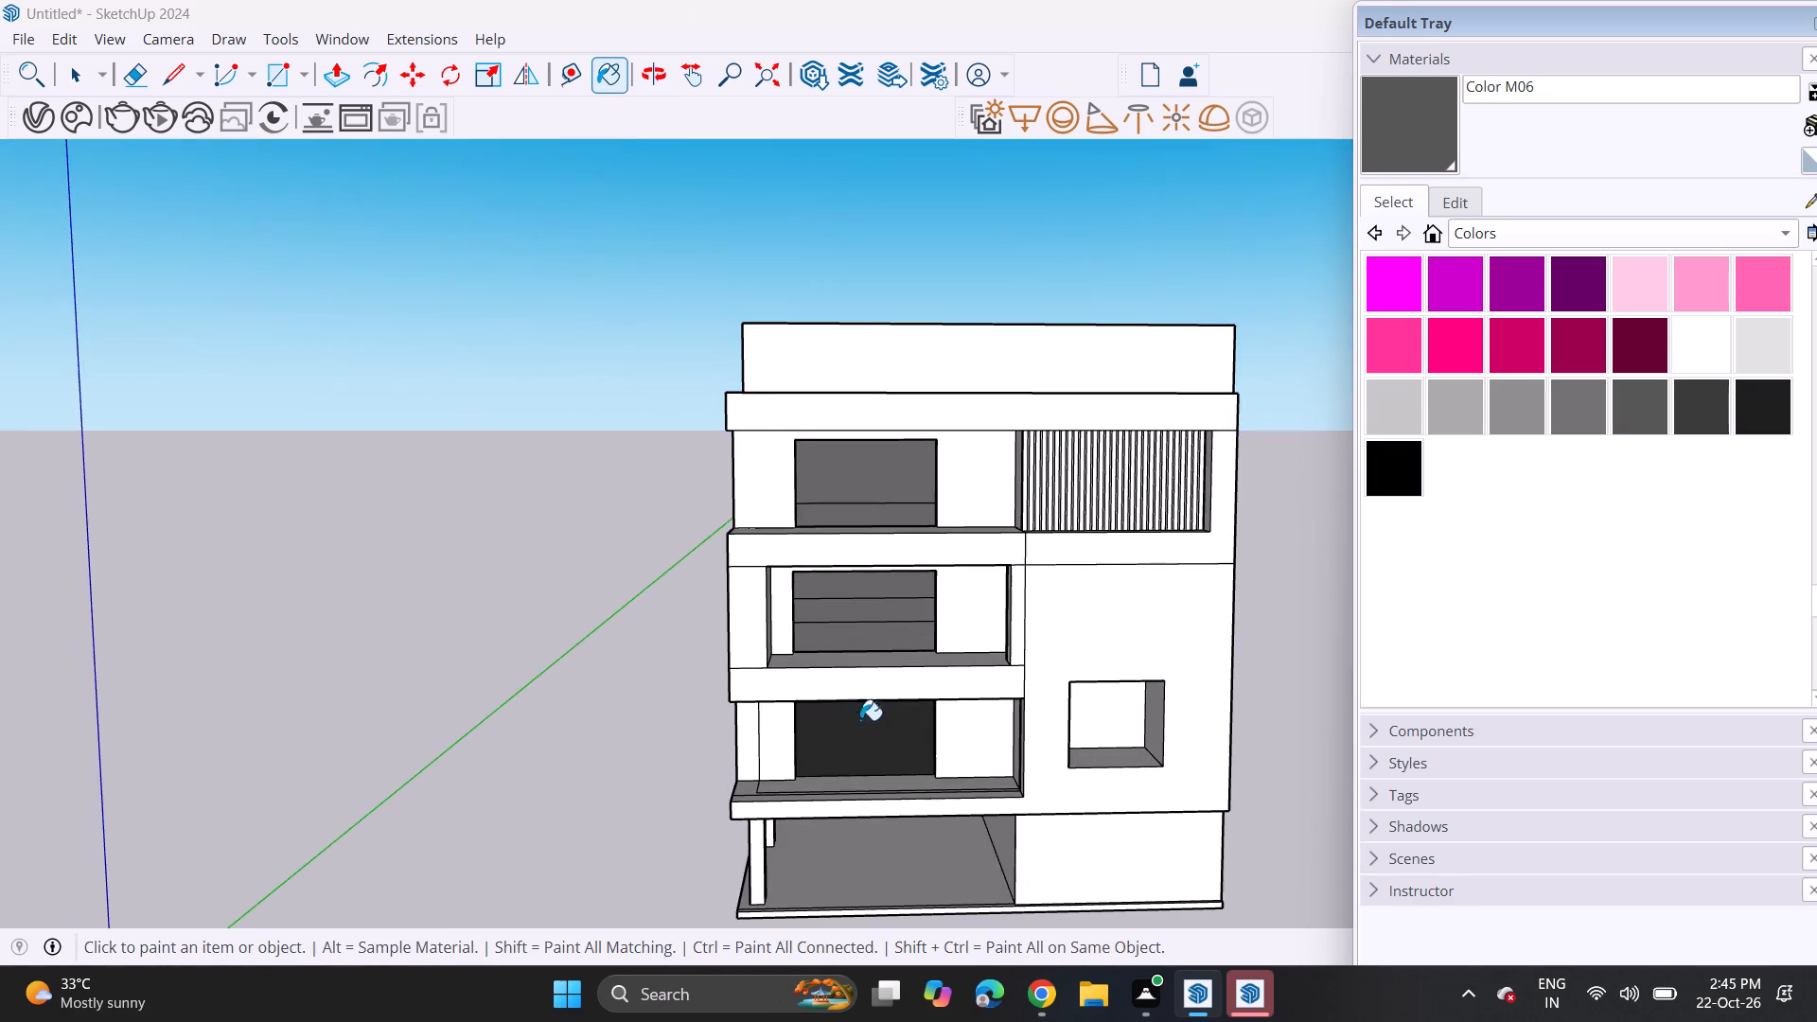
{"action": "scroll", "coordinate": [860, 710], "scroll_direction": "up", "scroll_amount": 1}
{"action": "middle_click_drag", "start_coordinate": [860, 710], "coordinate": [841, 666]}
{"action": "scroll", "coordinate": [869, 864], "scroll_direction": "up", "scroll_amount": 1}
{"action": "middle_click_drag", "start_coordinate": [846, 673], "coordinate": [714, 893], "text": "shift"}
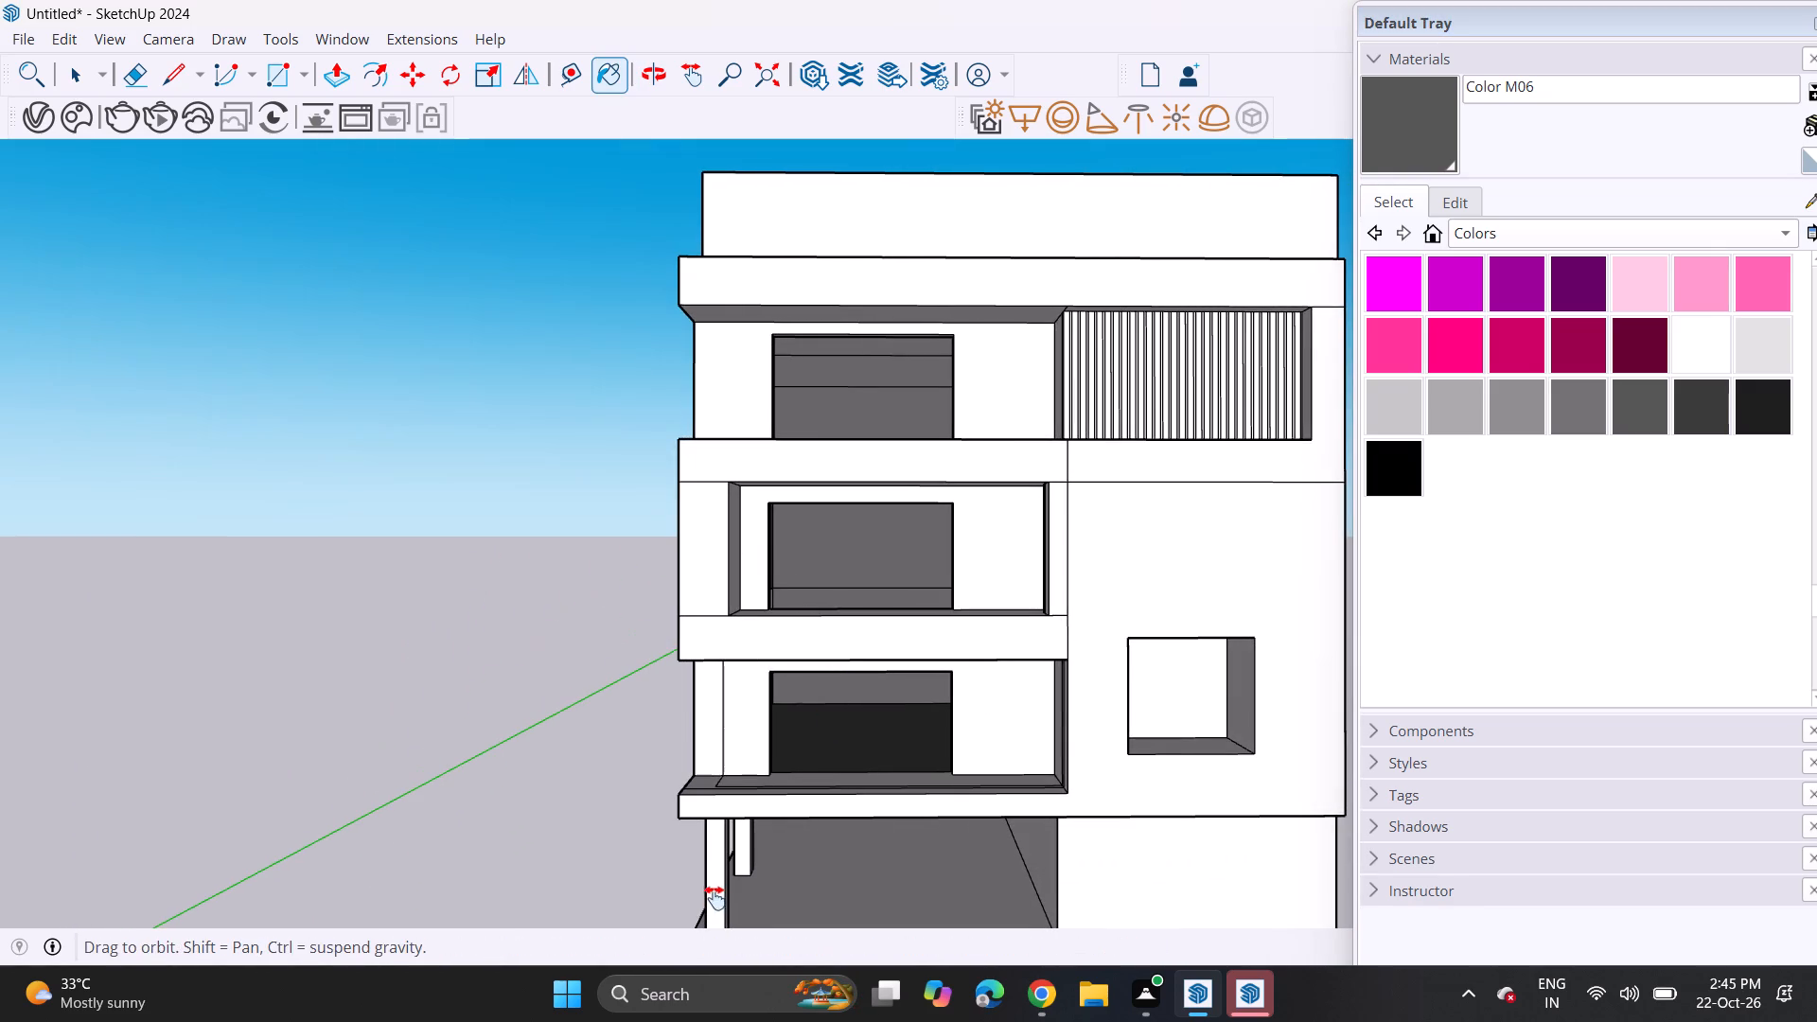
{"action": "middle_click_drag", "start_coordinate": [716, 901], "coordinate": [710, 797]}
{"action": "scroll", "coordinate": [722, 873], "scroll_direction": "up", "scroll_amount": 1}
{"action": "scroll", "coordinate": [800, 795], "scroll_direction": "up", "scroll_amount": 1}
{"action": "middle_click_drag", "start_coordinate": [799, 785], "coordinate": [745, 938], "text": "shift"}
{"action": "scroll", "coordinate": [742, 877], "scroll_direction": "down", "scroll_amount": 4}
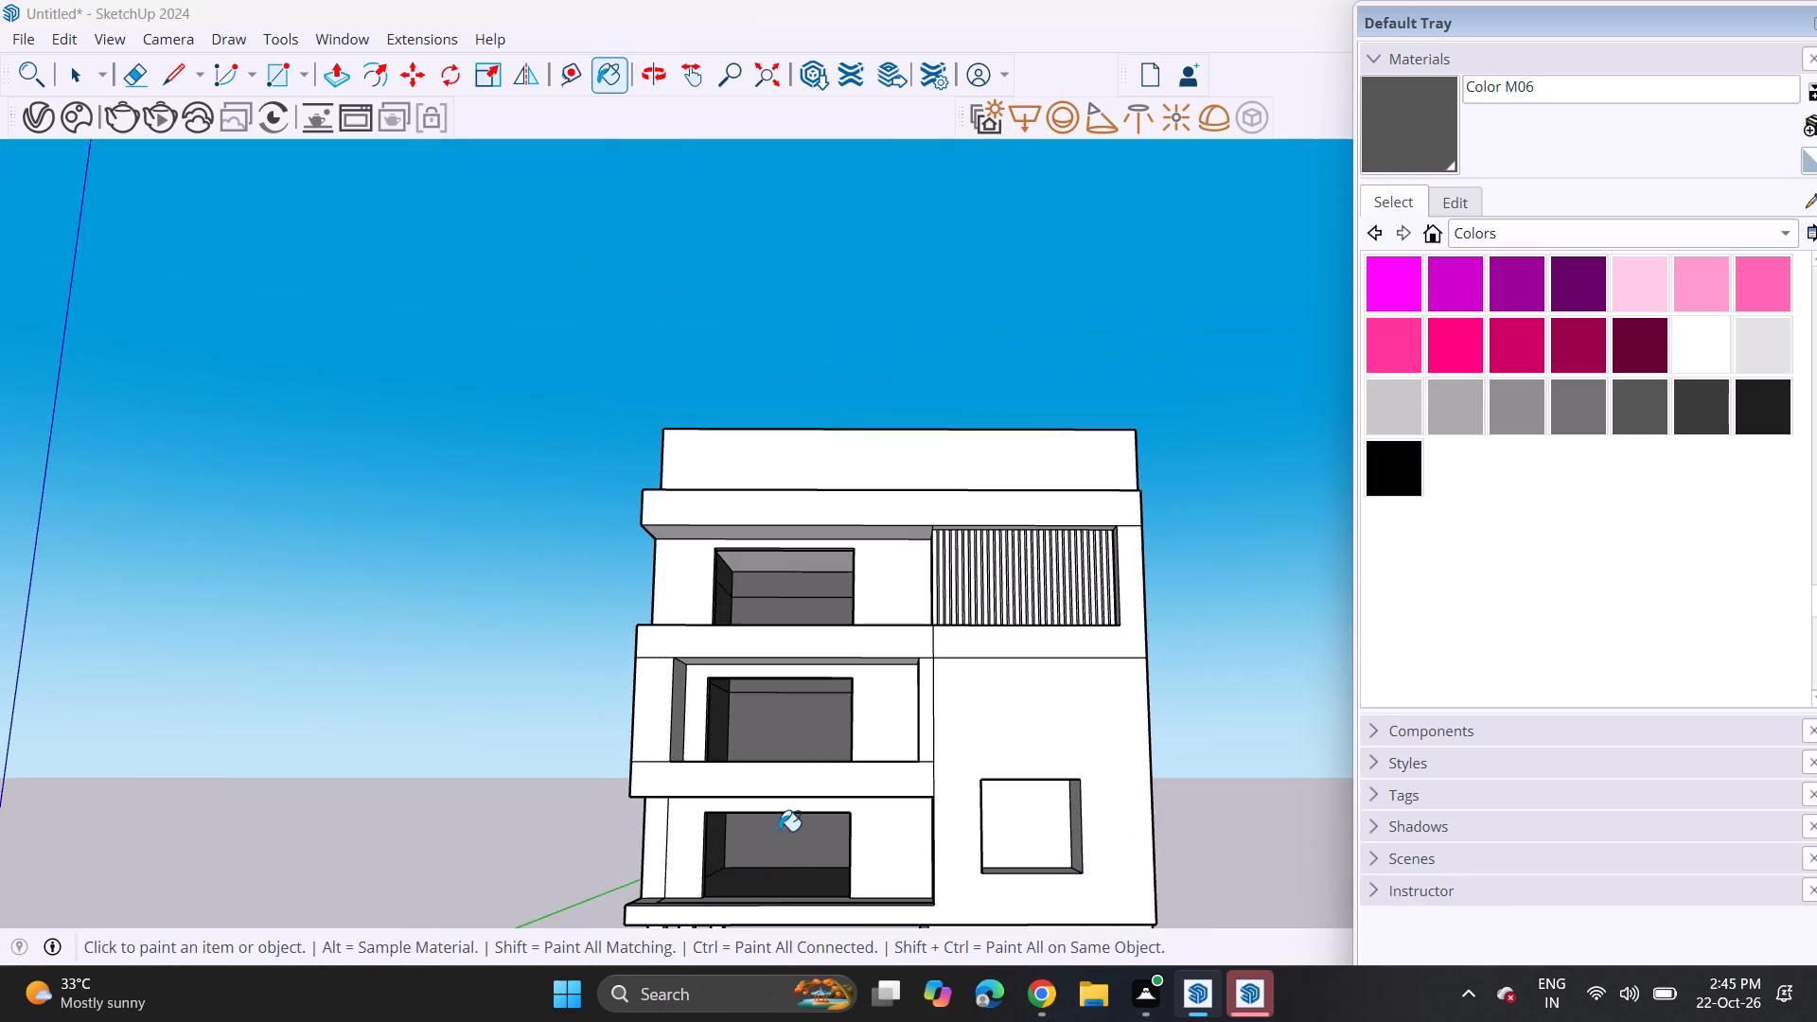
{"action": "middle_click_drag", "start_coordinate": [803, 870], "coordinate": [810, 755], "text": "shift"}
{"action": "scroll", "coordinate": [810, 755], "scroll_direction": "down", "scroll_amount": 3}
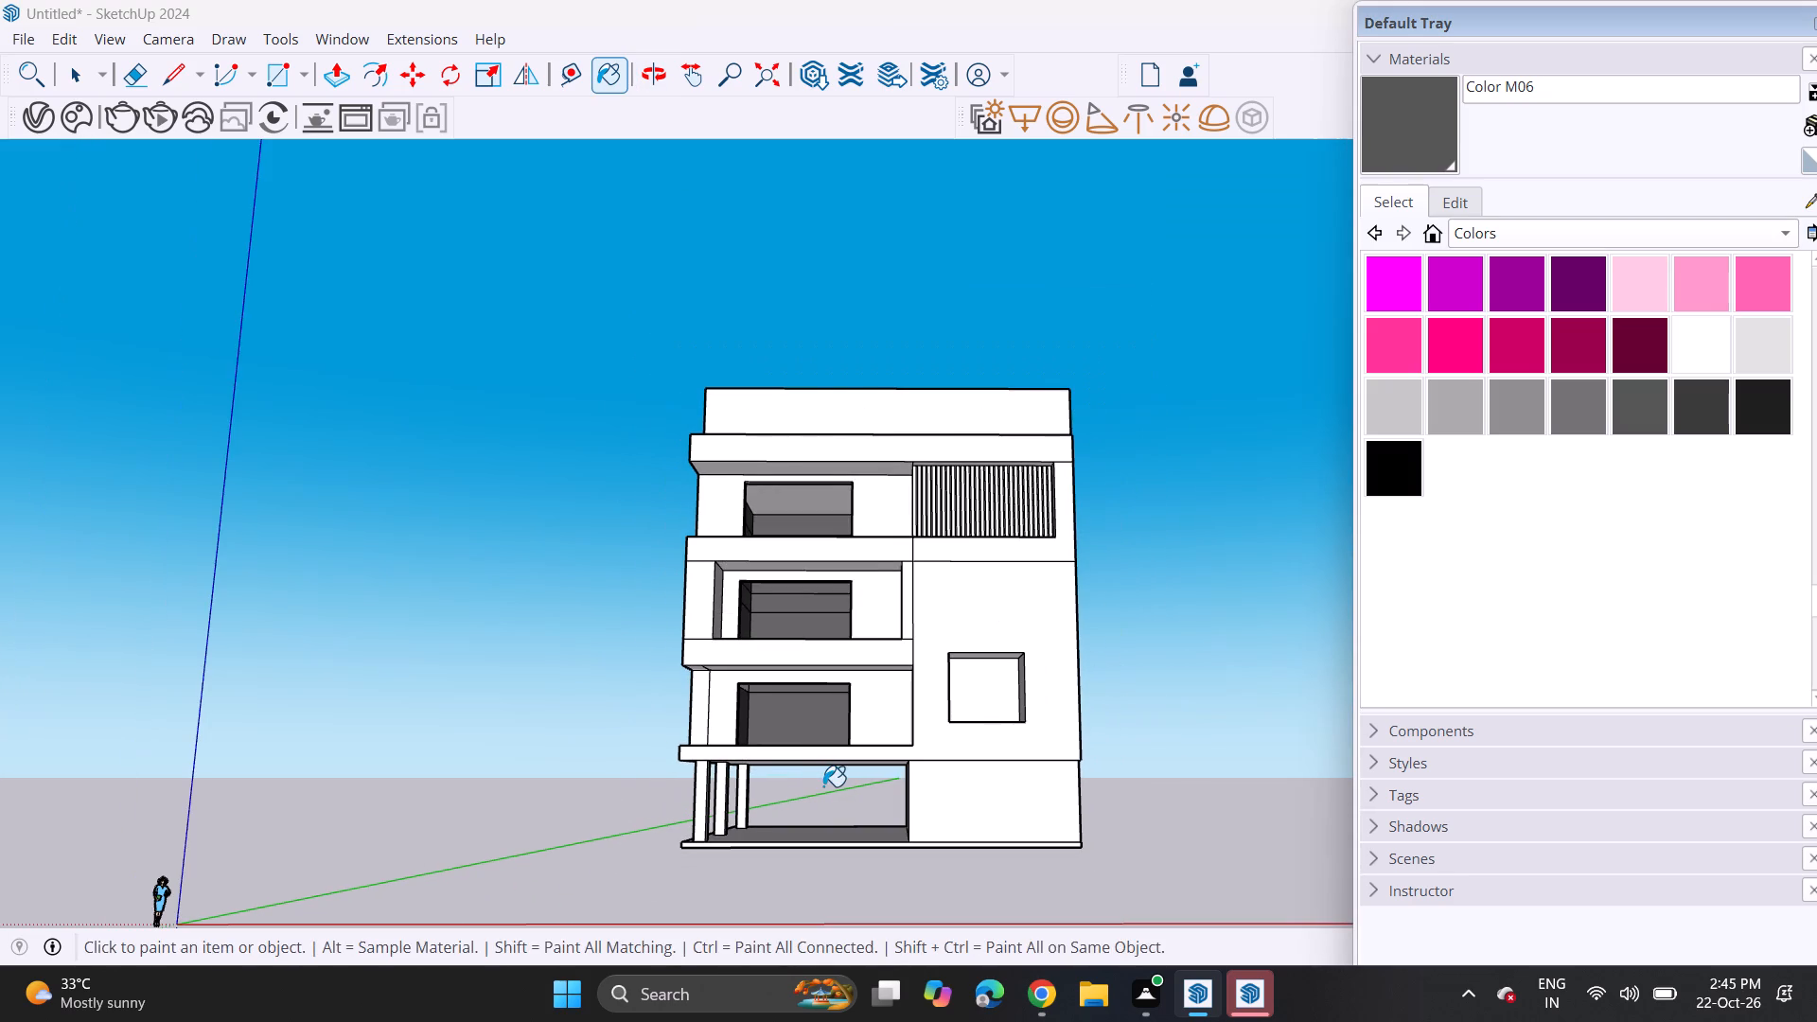
{"action": "middle_click_drag", "start_coordinate": [833, 789], "coordinate": [861, 794]}
{"action": "scroll", "coordinate": [693, 880], "scroll_direction": "up", "scroll_amount": 1}
{"action": "middle_click_drag", "start_coordinate": [693, 880], "coordinate": [649, 1021]}
Push/Pull the front edge face of the ground-level base slab outward, forming a ledge in front of the building.
{"action": "left_click", "coordinate": [343, 71]}
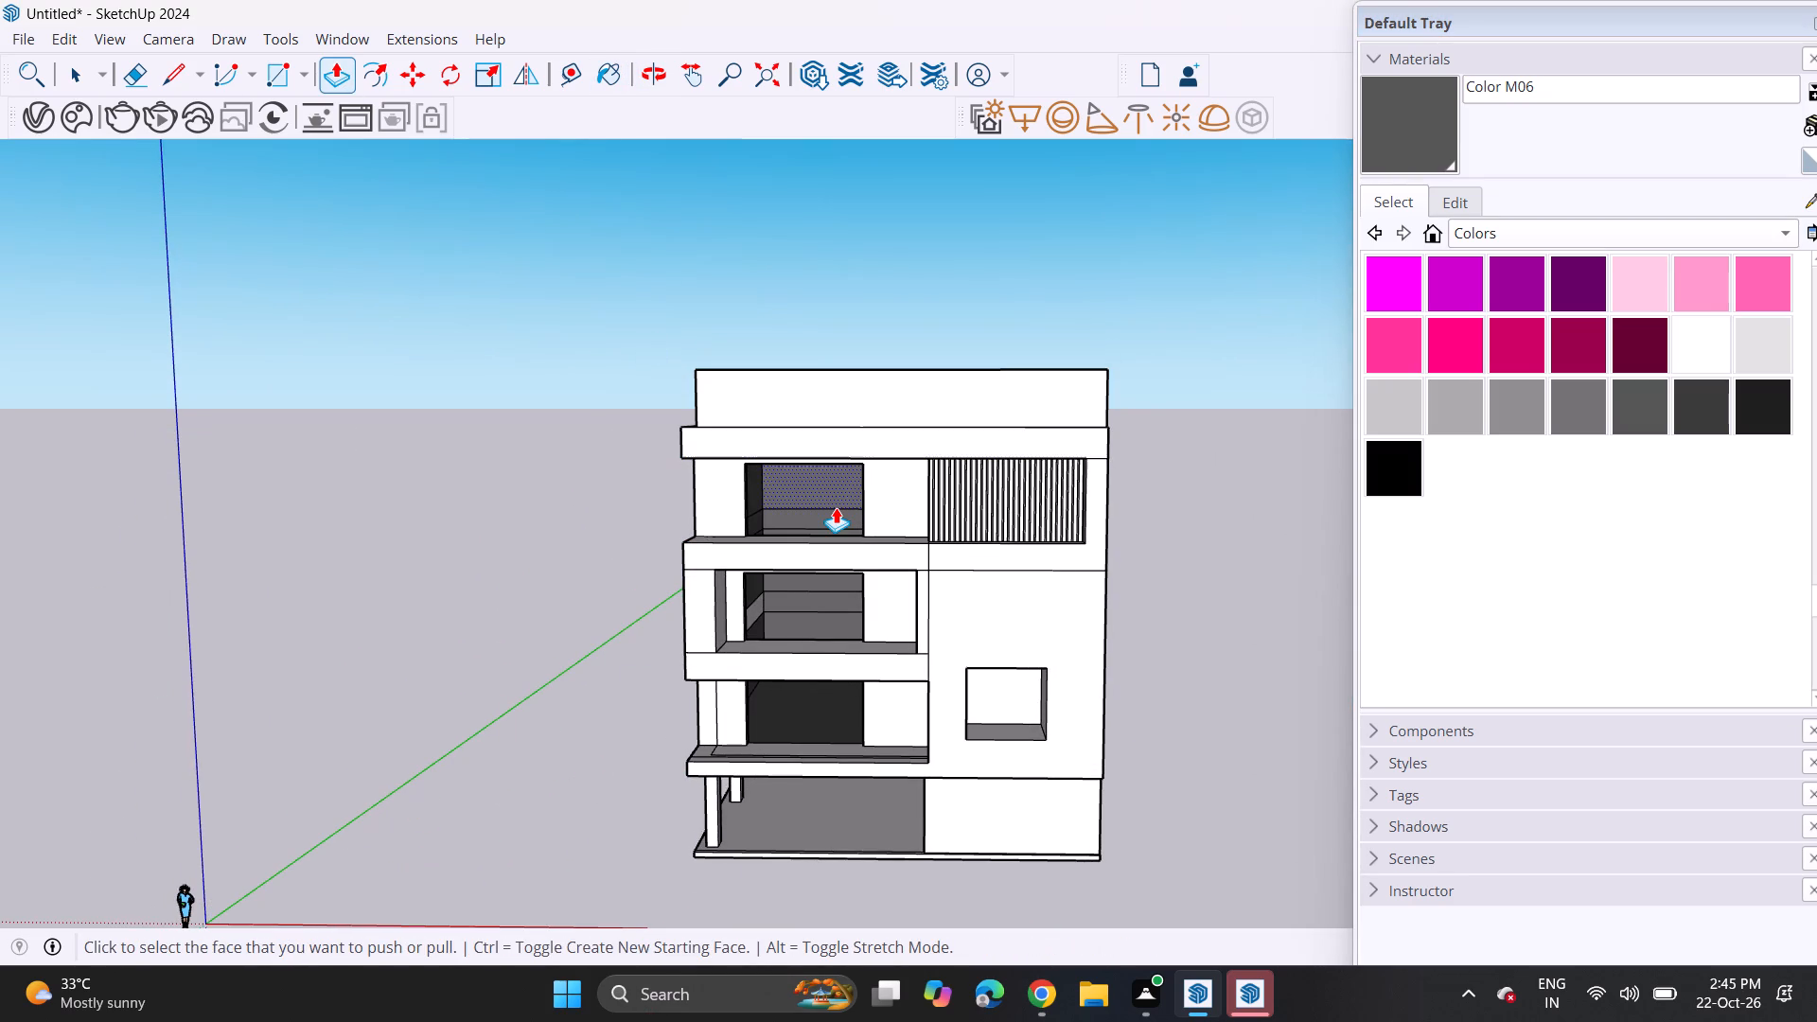
{"action": "scroll", "coordinate": [890, 886], "scroll_direction": "up", "scroll_amount": 5}
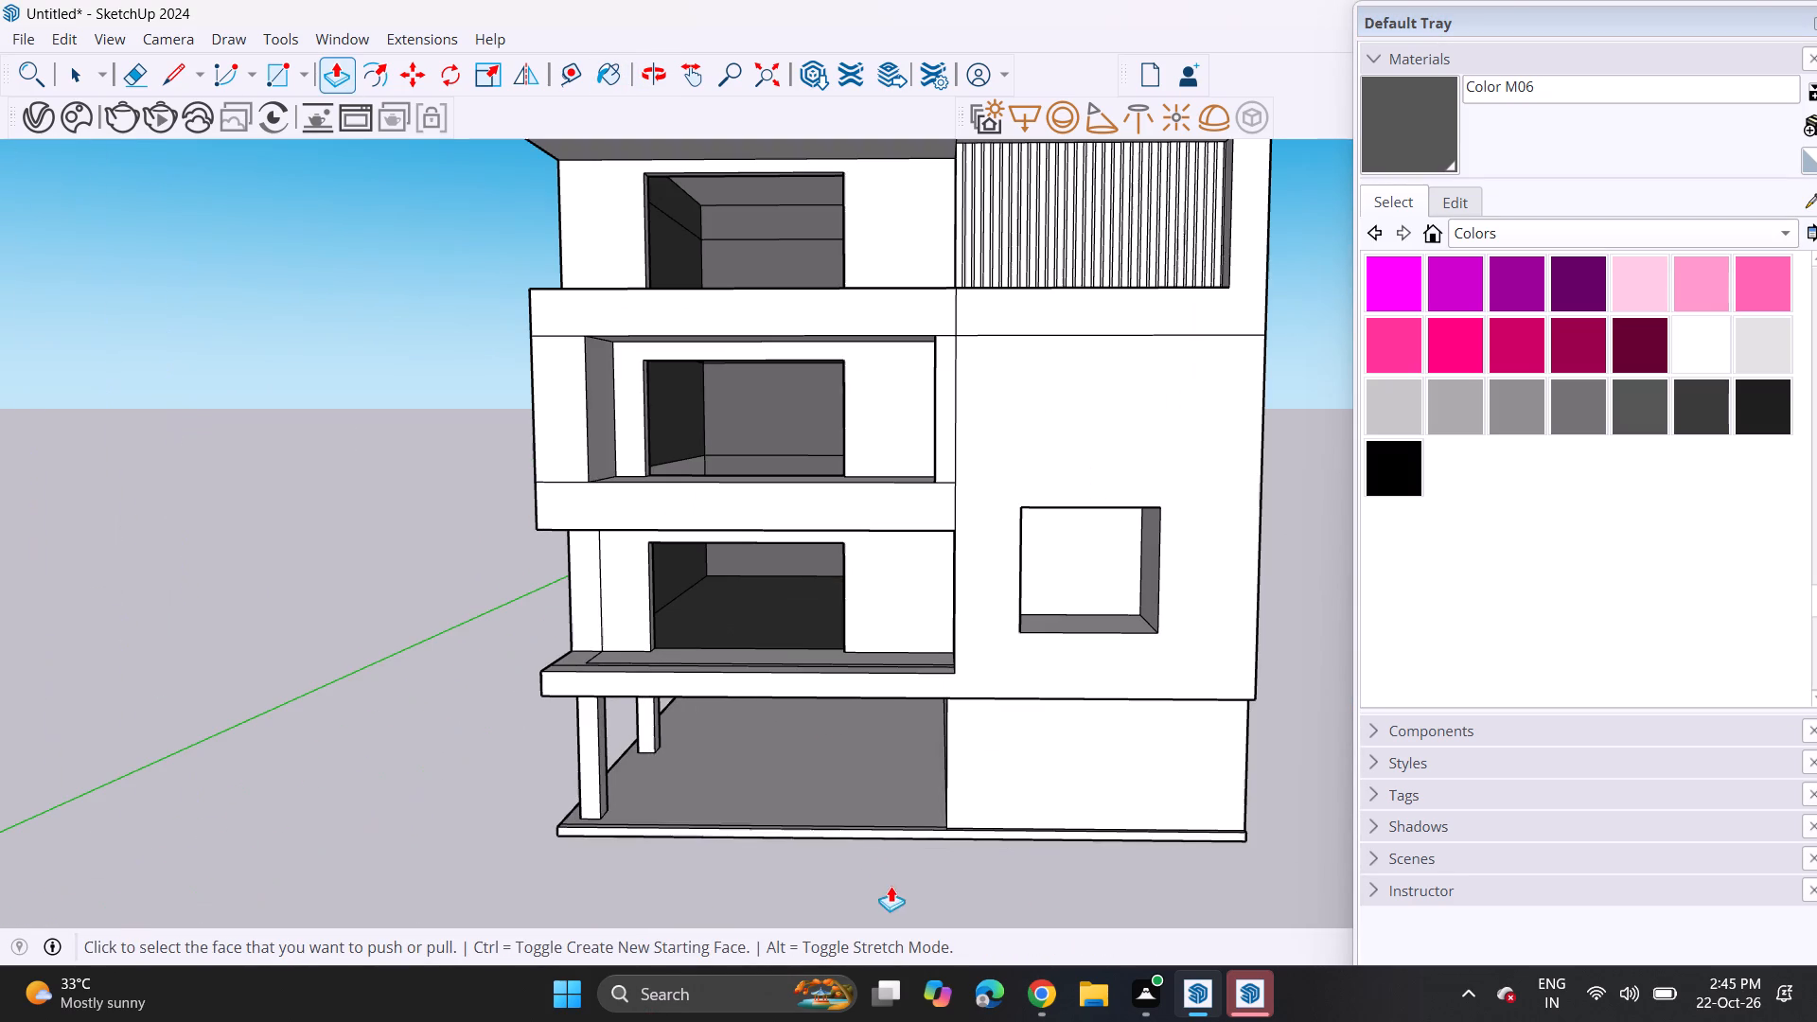
{"action": "left_click", "coordinate": [813, 835]}
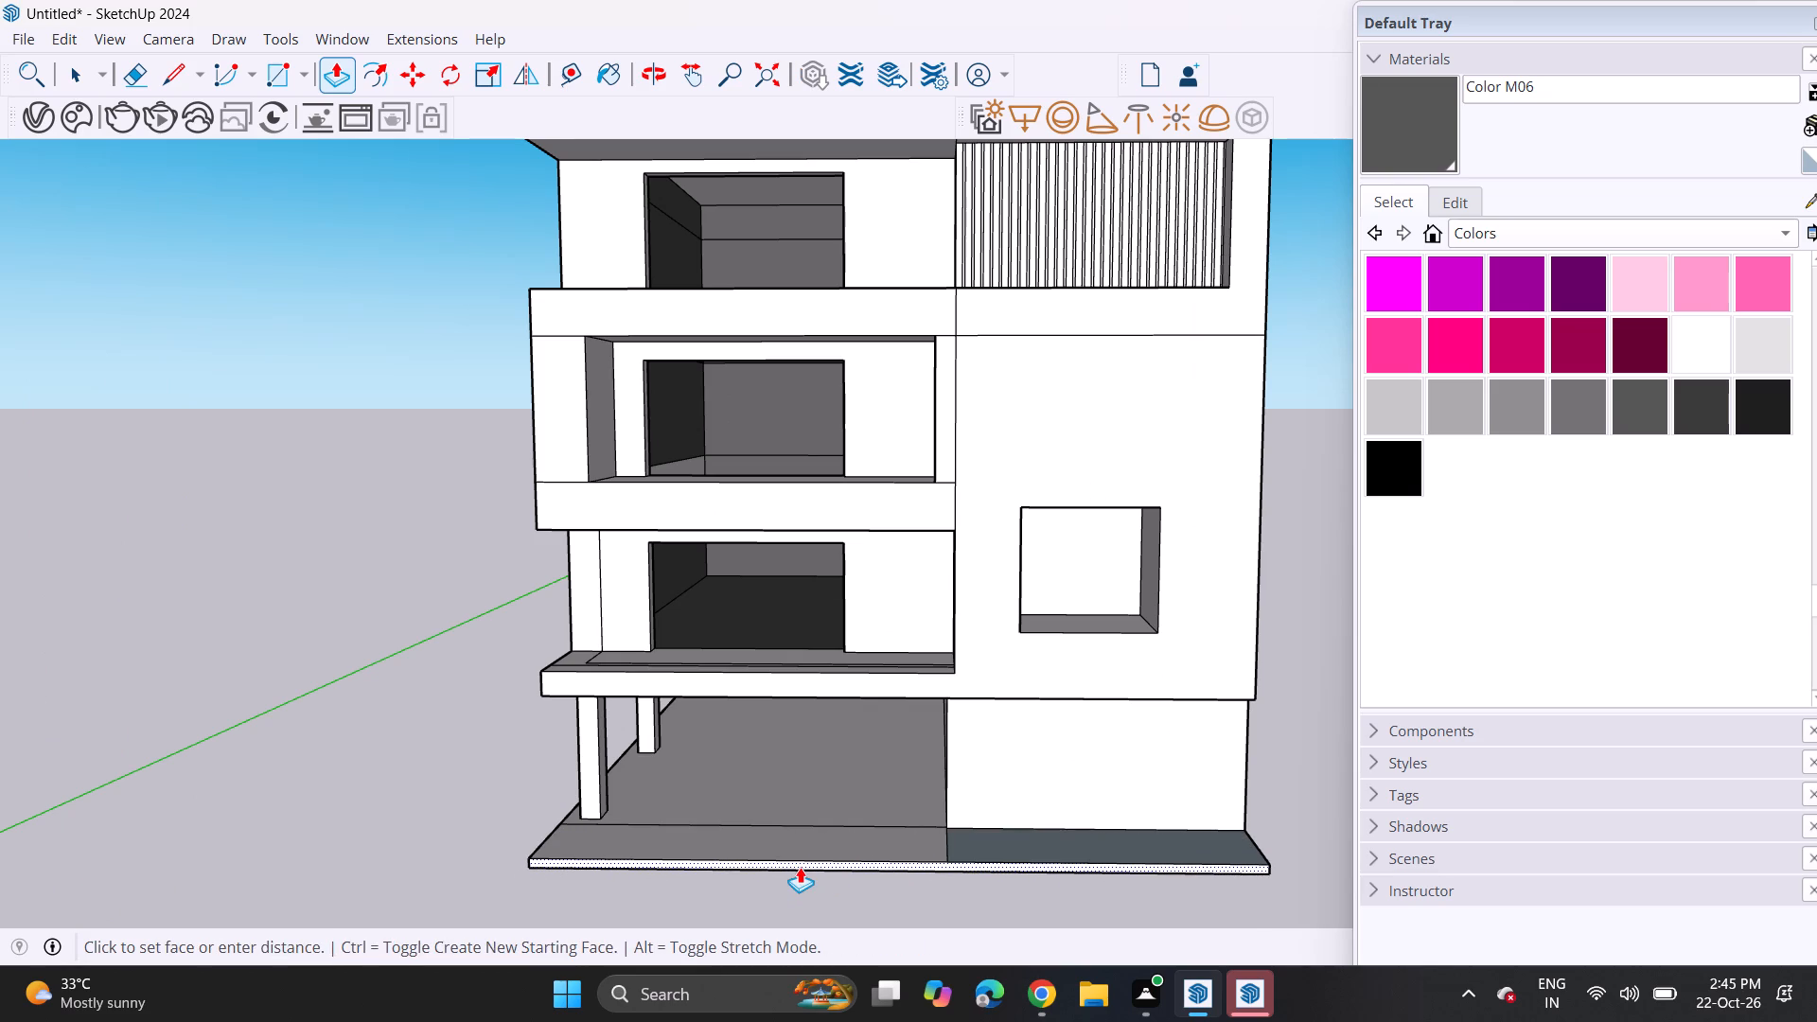
{"action": "left_click", "coordinate": [809, 863]}
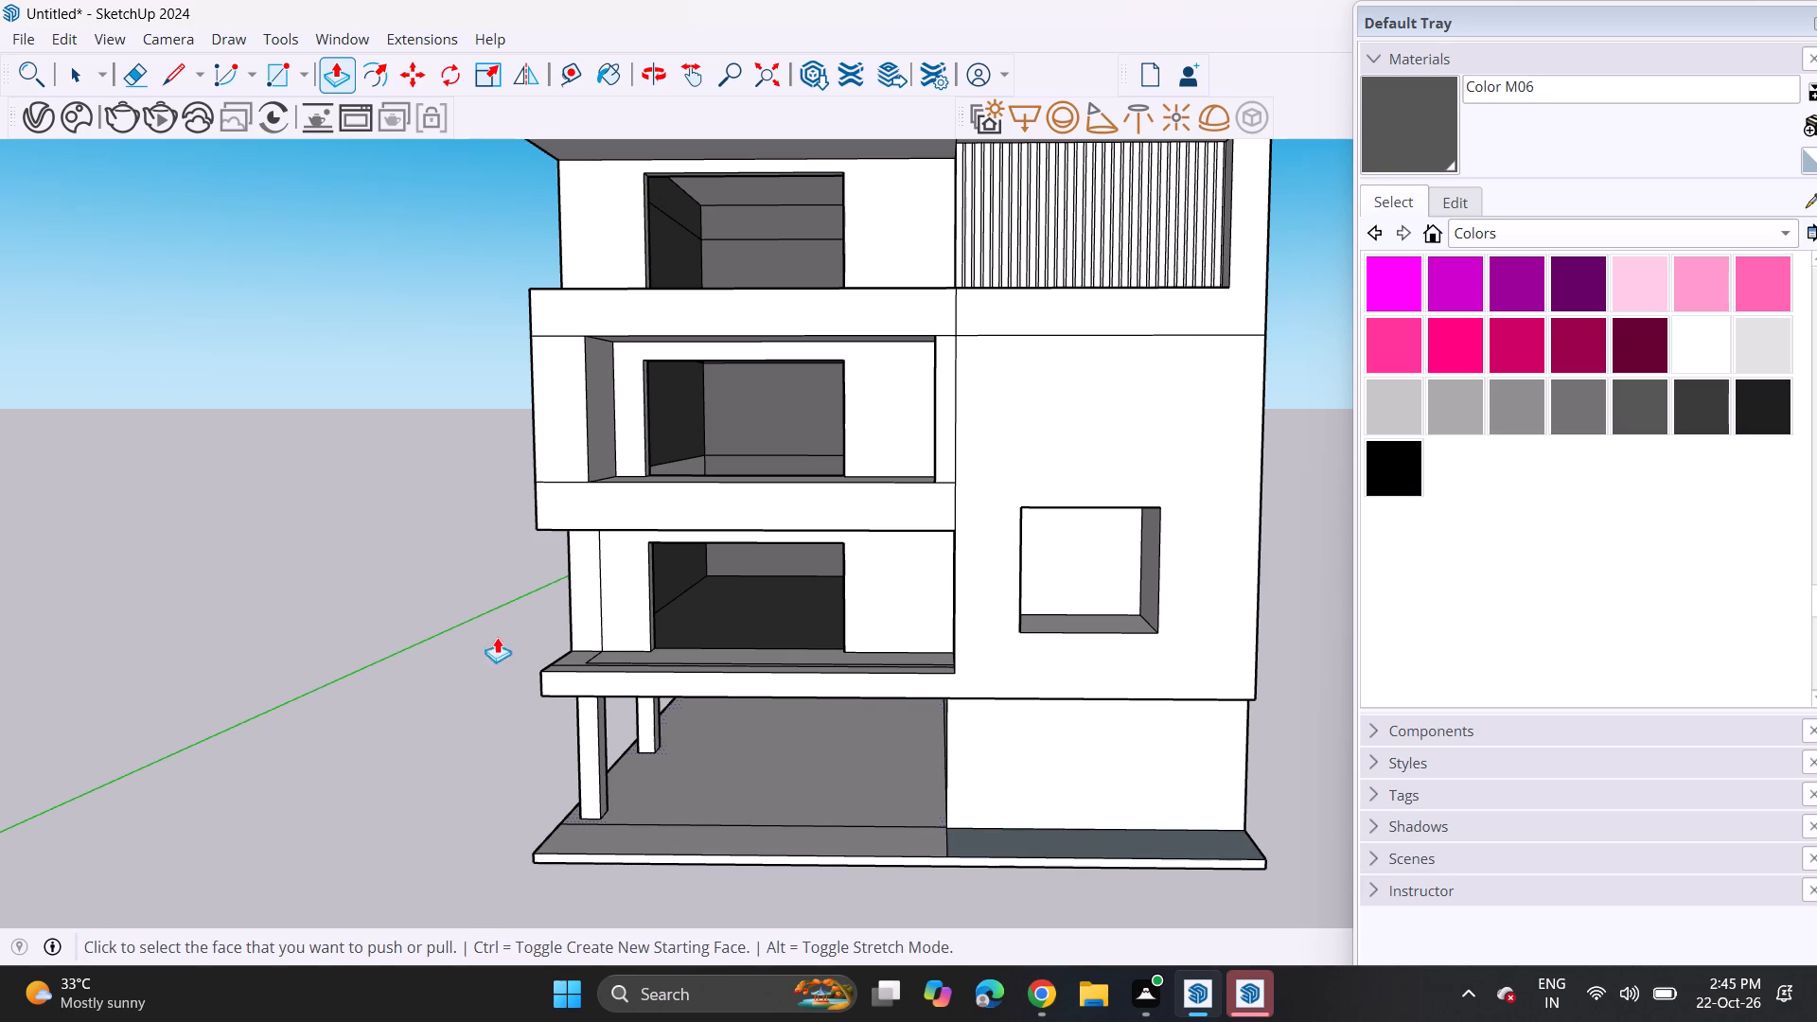
Erase the leftover edges dividing the top face of the ground-level base slab.
{"action": "left_click", "coordinate": [130, 64]}
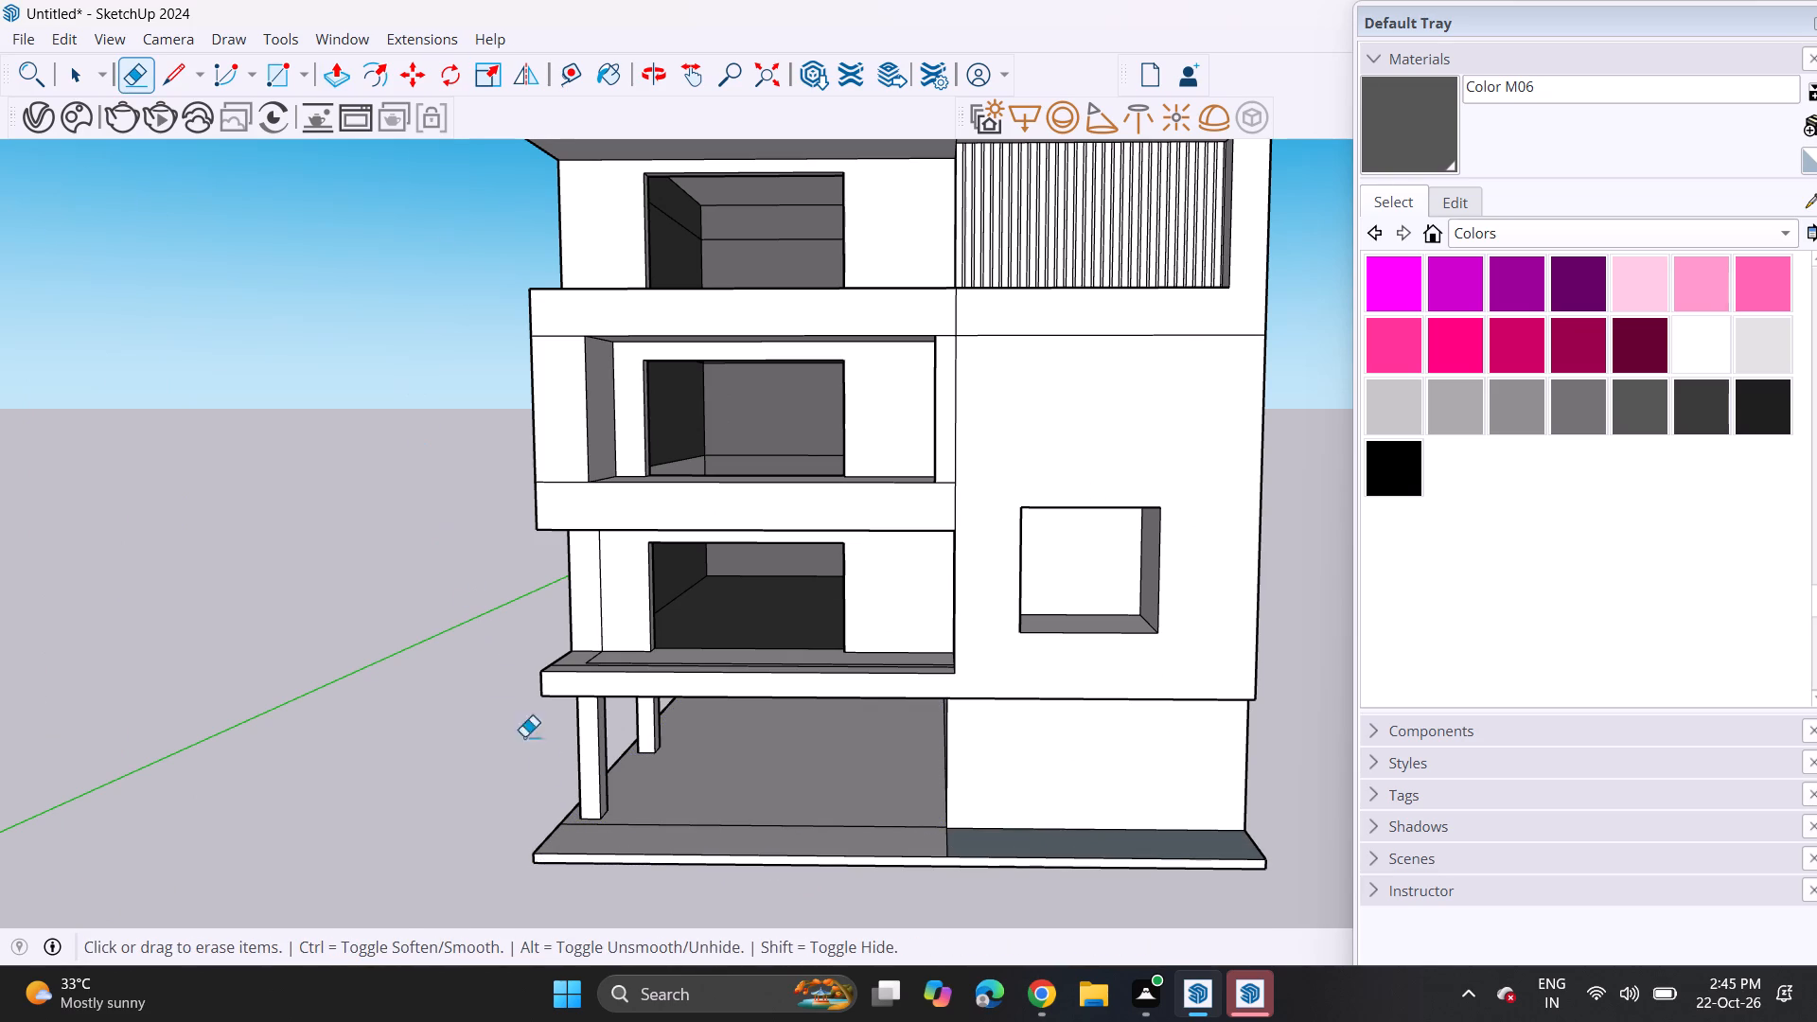
{"action": "left_click", "coordinate": [628, 831]}
{"action": "left_click_drag", "start_coordinate": [663, 816], "coordinate": [665, 827]}
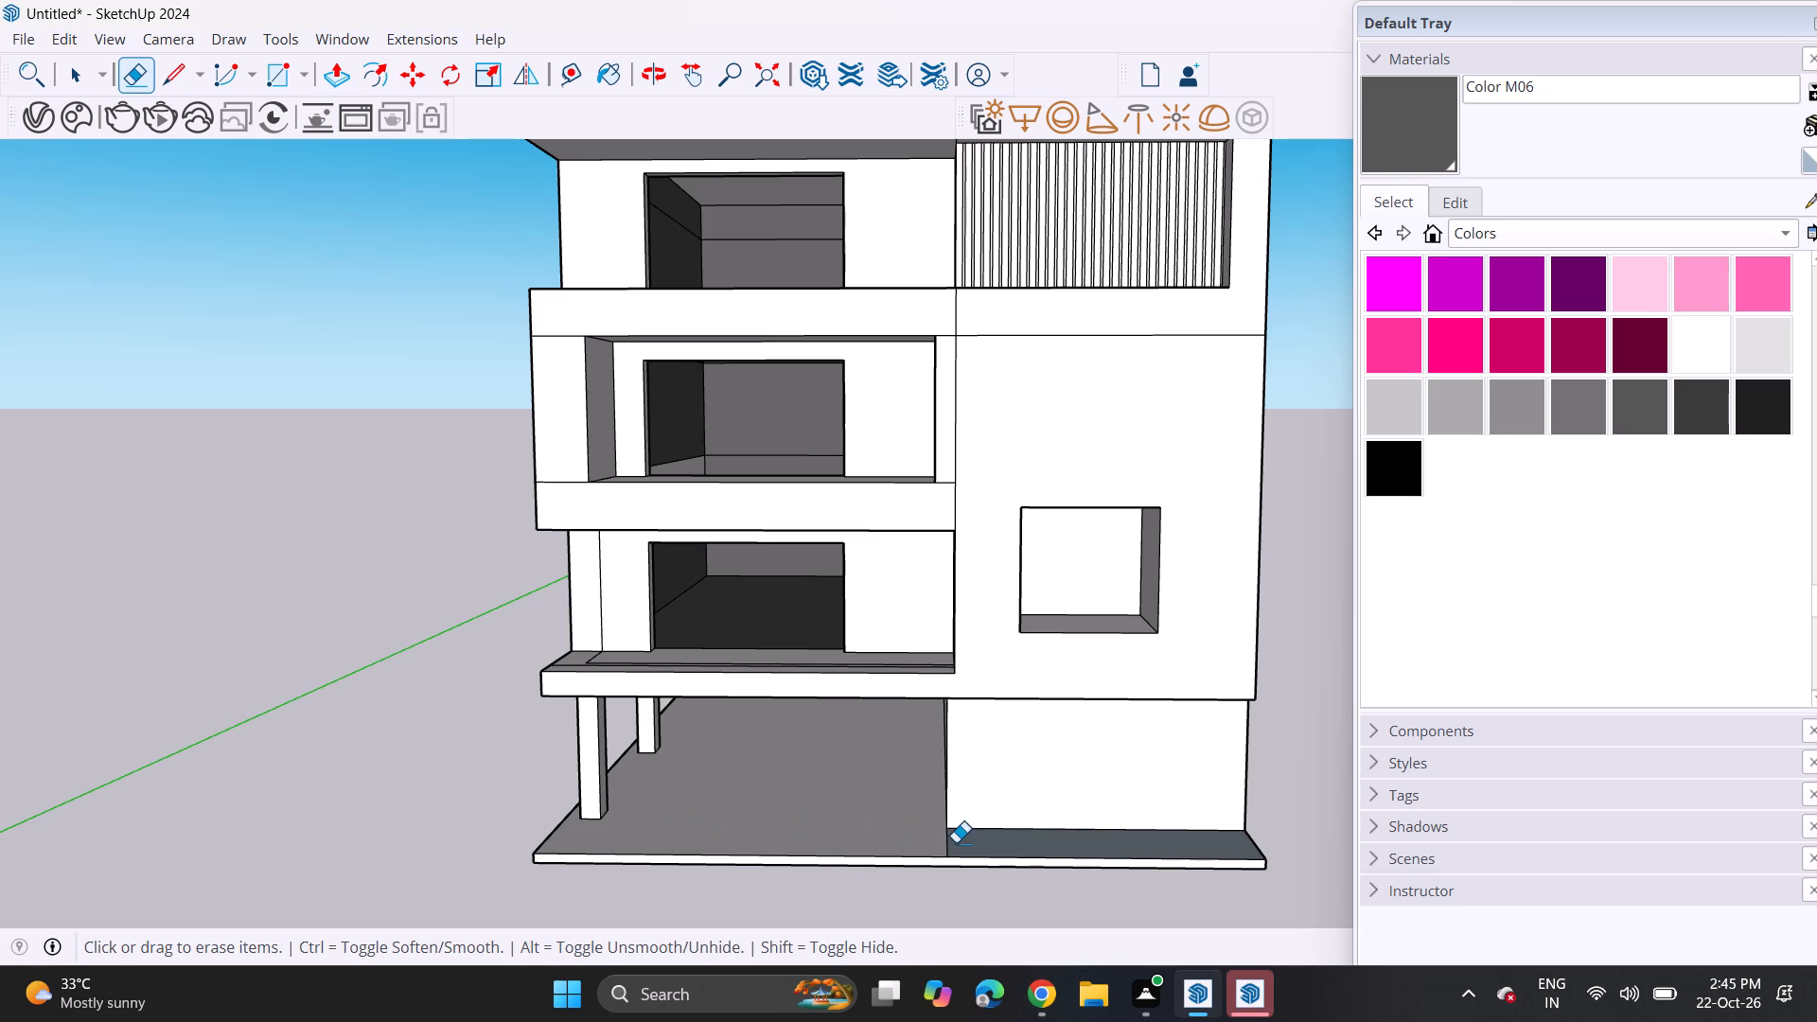
{"action": "left_click_drag", "start_coordinate": [956, 842], "coordinate": [943, 845]}
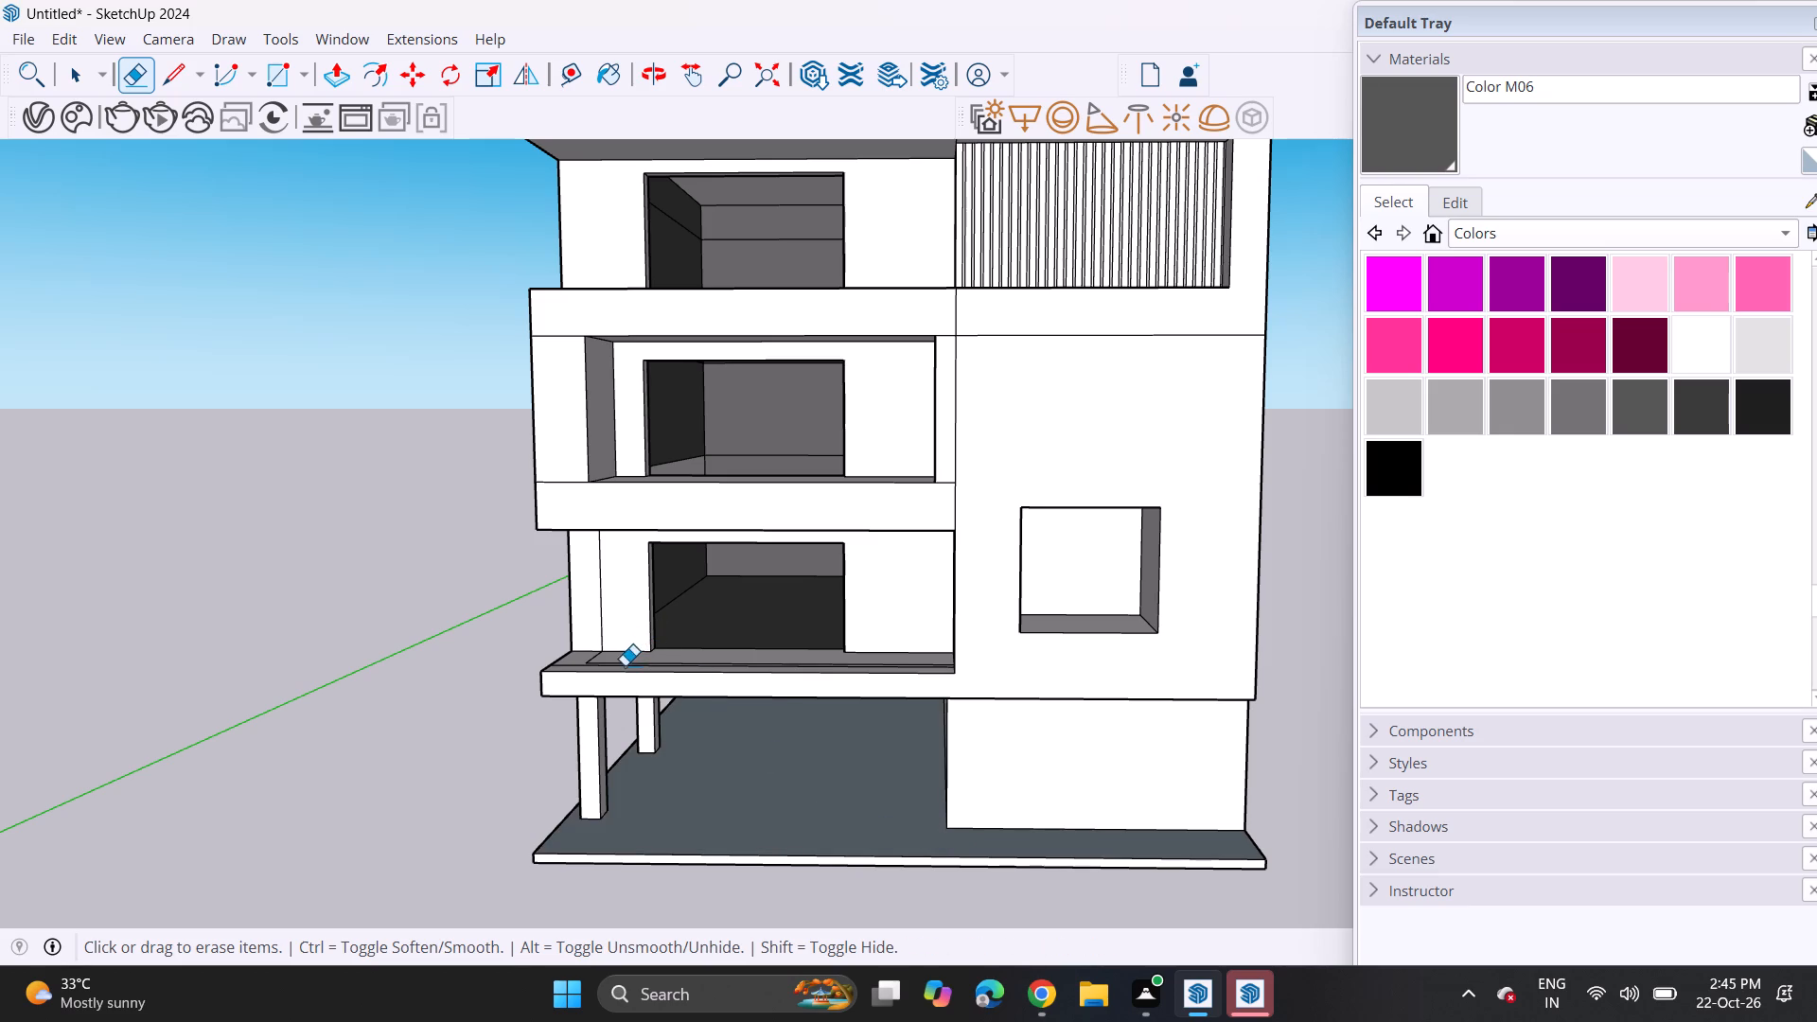
Erase the stray edges on the lowest balcony's floor and the vertical line on the wall behind it.
{"action": "left_click", "coordinate": [624, 666]}
{"action": "left_click", "coordinate": [593, 659]}
{"action": "left_click", "coordinate": [603, 619]}
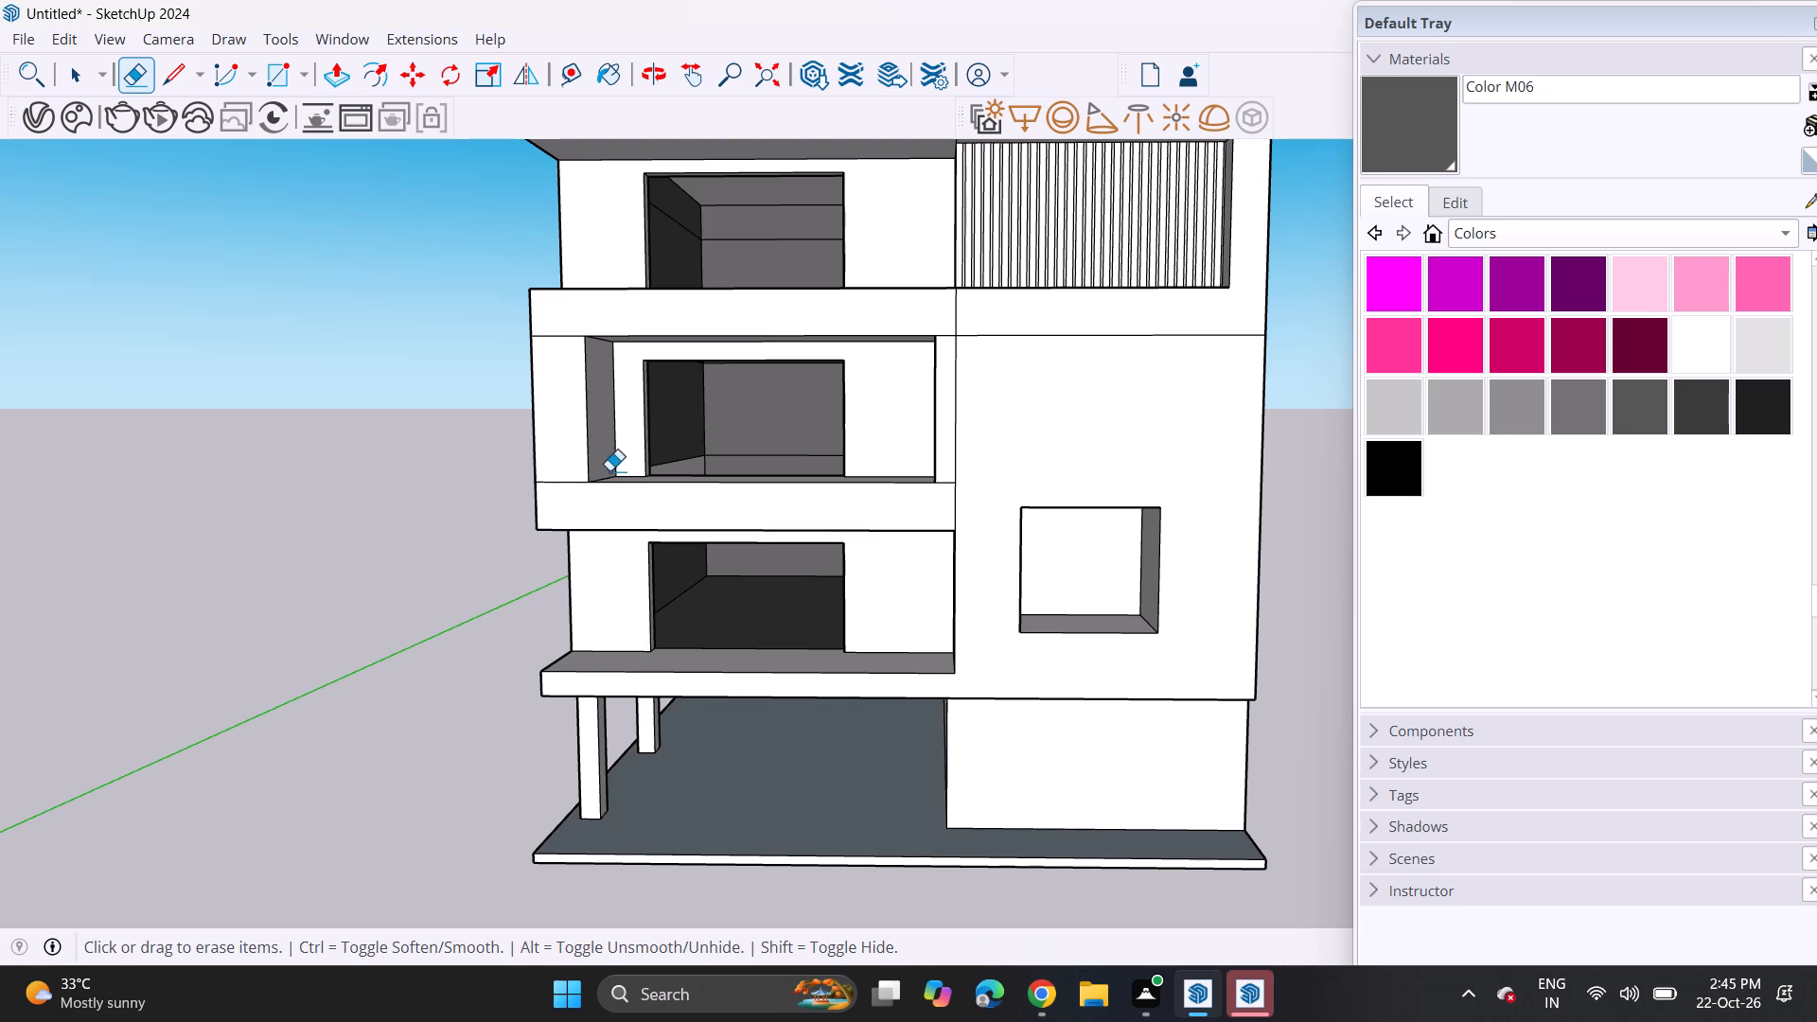
Examine the whole front elevation from several angles and distances.
{"action": "scroll", "coordinate": [736, 355], "scroll_direction": "down", "scroll_amount": 5}
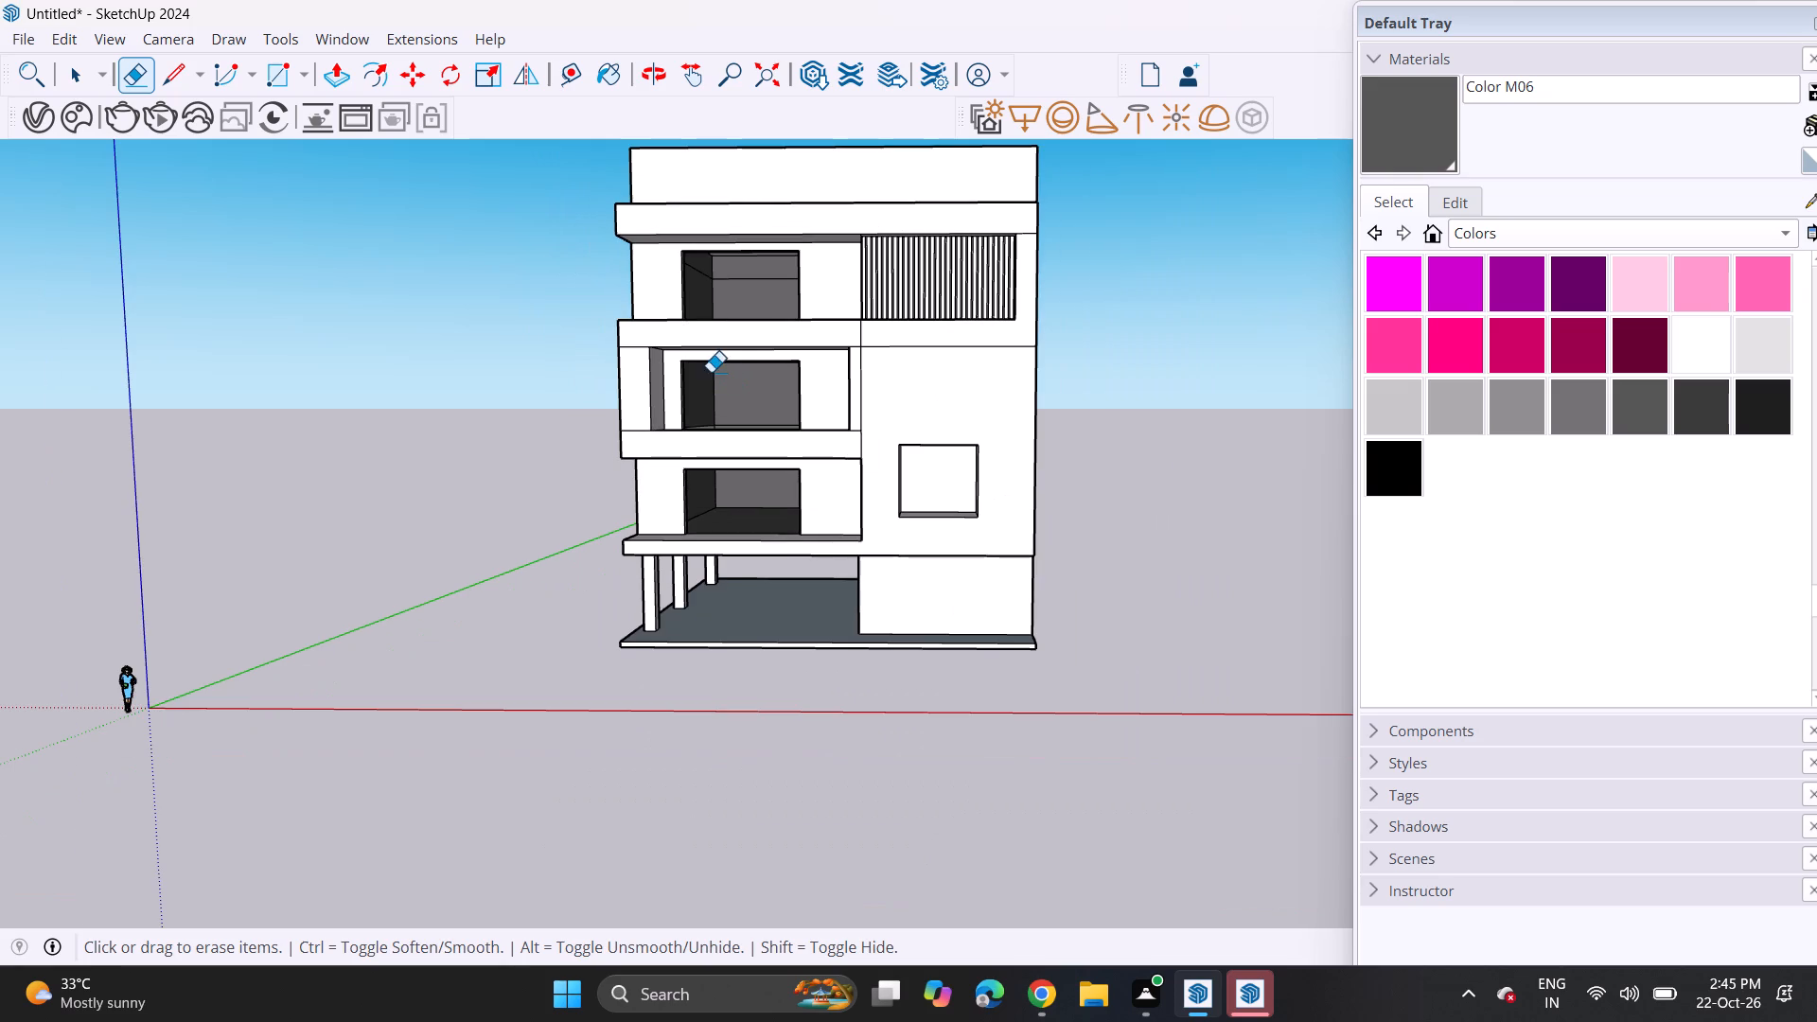
{"action": "middle_click_drag", "start_coordinate": [707, 352], "coordinate": [644, 444]}
{"action": "middle_click_drag", "start_coordinate": [655, 431], "coordinate": [700, 382]}
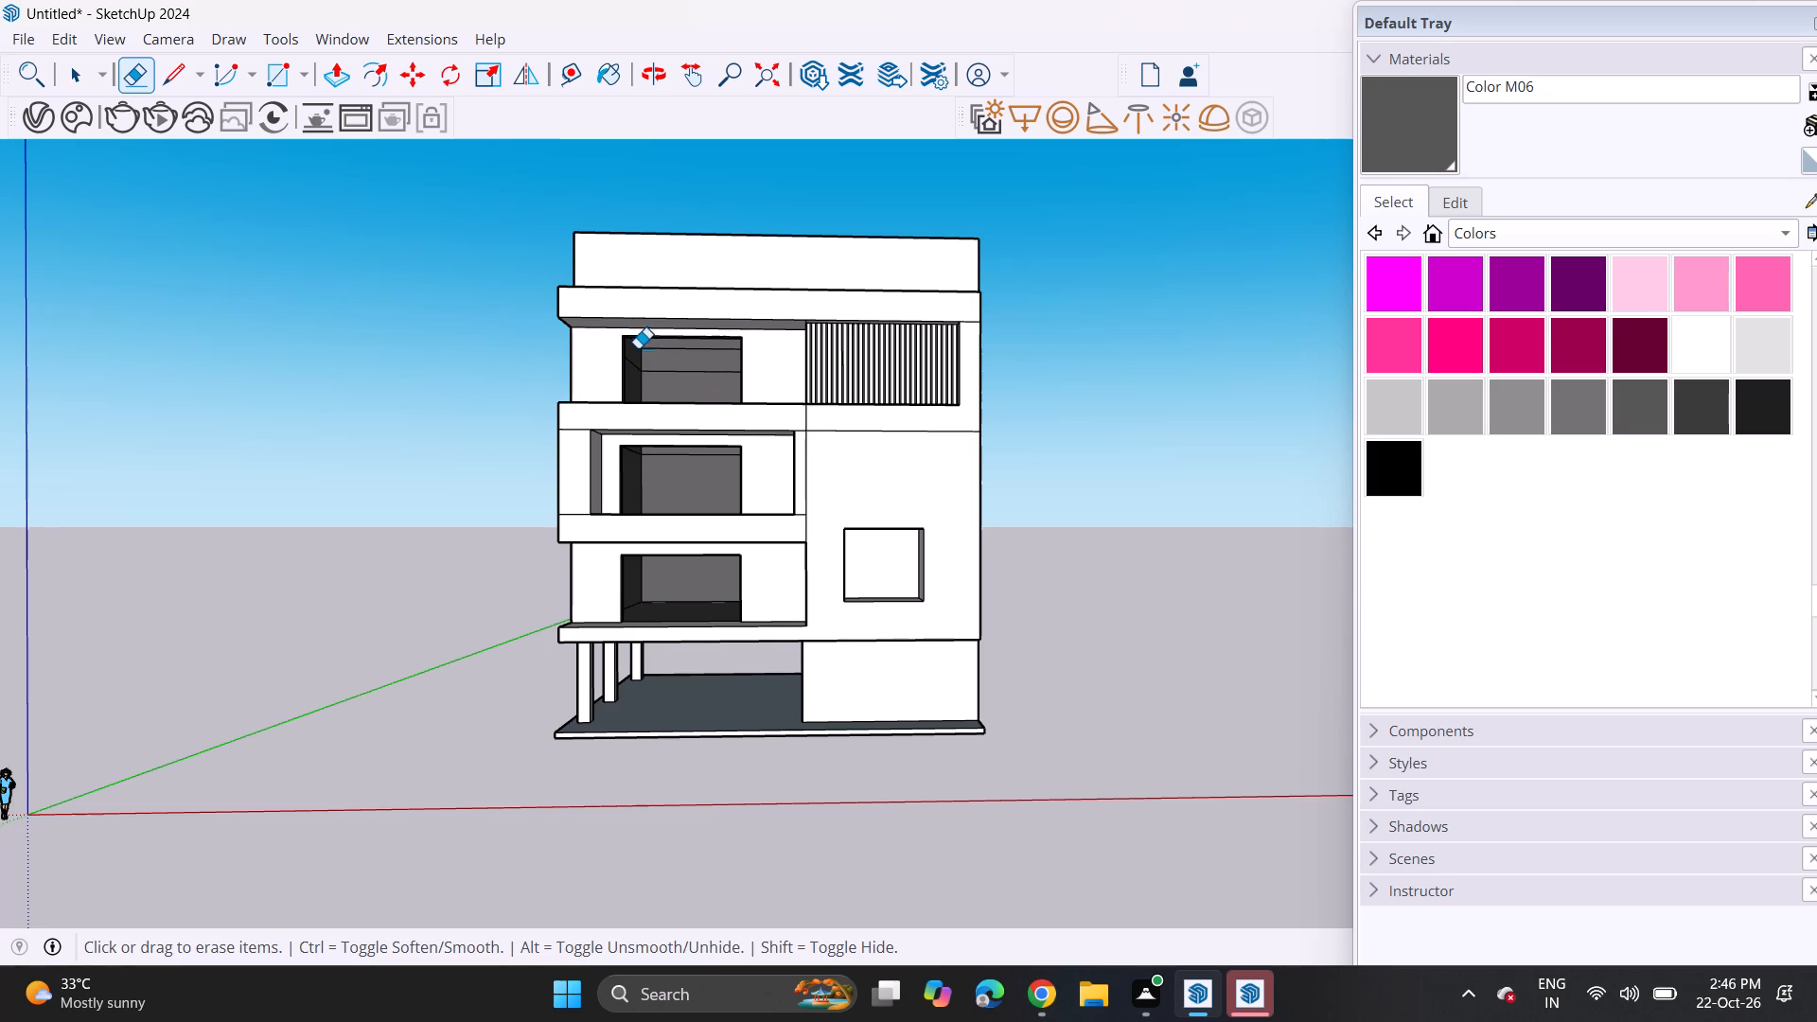
{"action": "scroll", "coordinate": [646, 462], "scroll_direction": "up", "scroll_amount": 1}
{"action": "middle_click_drag", "start_coordinate": [646, 464], "coordinate": [672, 400]}
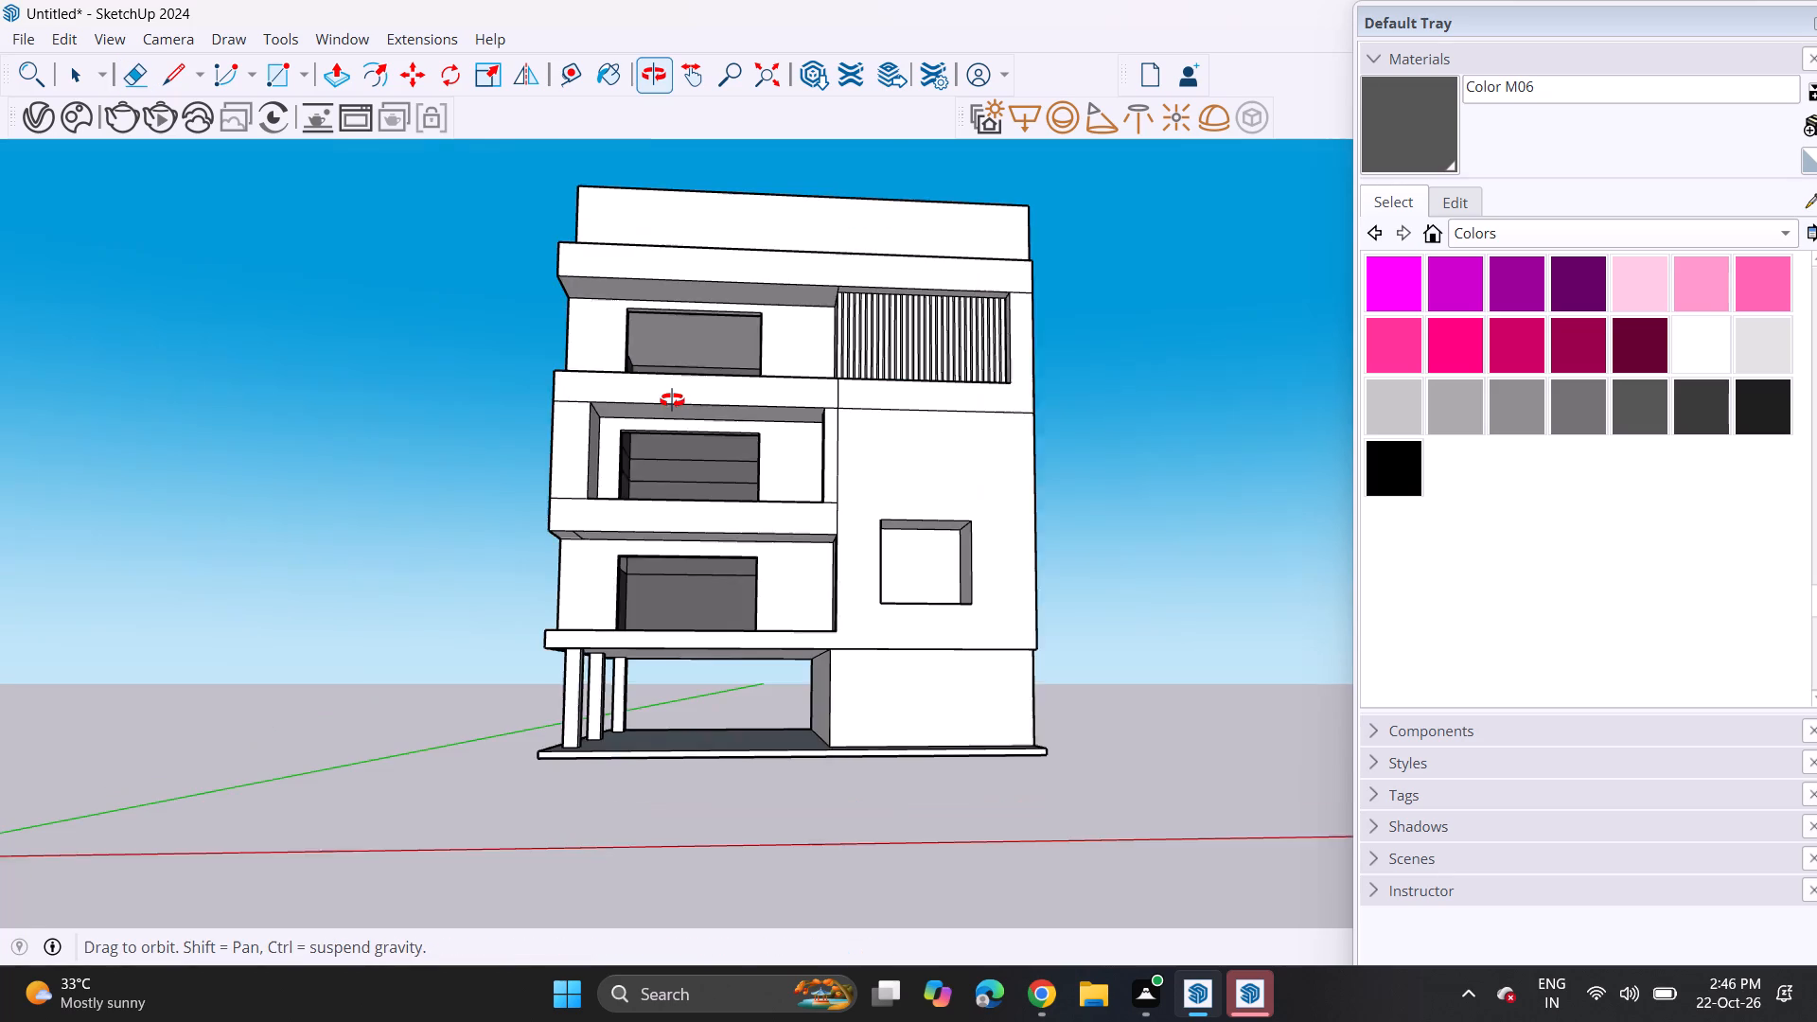
{"action": "middle_click_drag", "start_coordinate": [672, 400], "coordinate": [646, 444]}
{"action": "scroll", "coordinate": [585, 443], "scroll_direction": "down", "scroll_amount": 1}
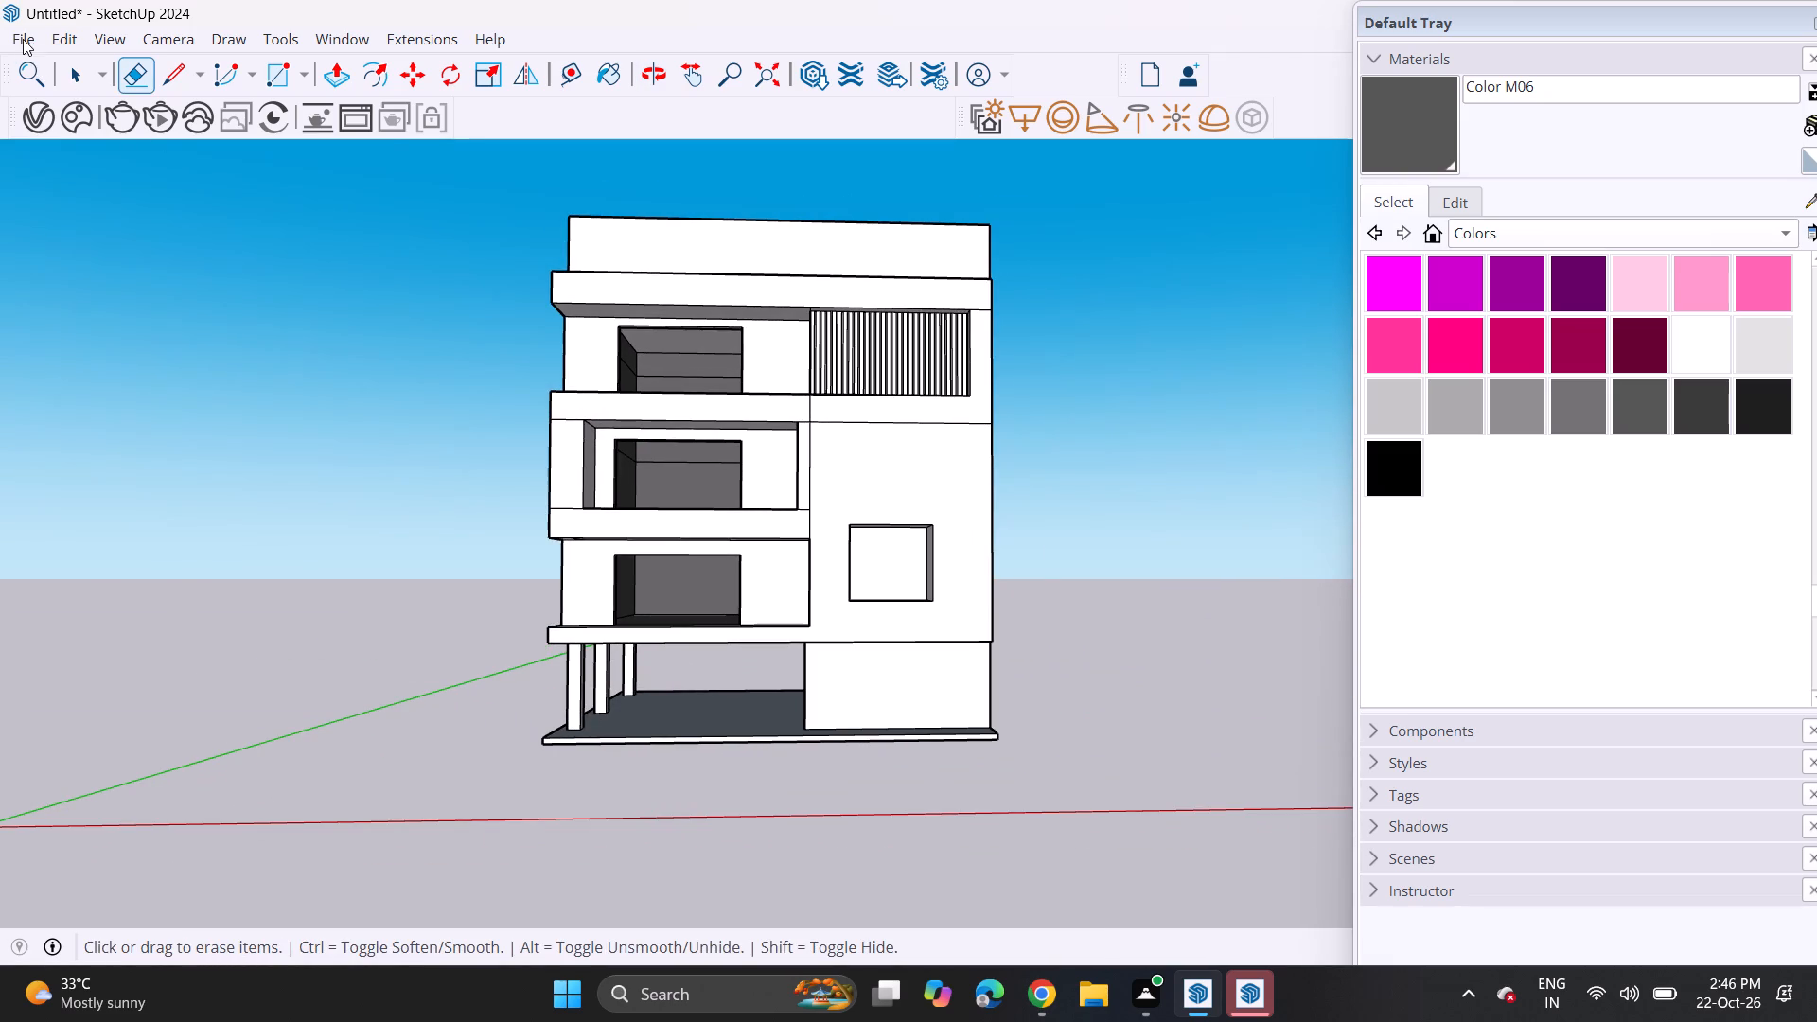
Start a file import and look through the VAMSHI INTERIOR folder for a component for the elevation.
{"action": "left_click", "coordinate": [22, 38]}
{"action": "left_click", "coordinate": [106, 372]}
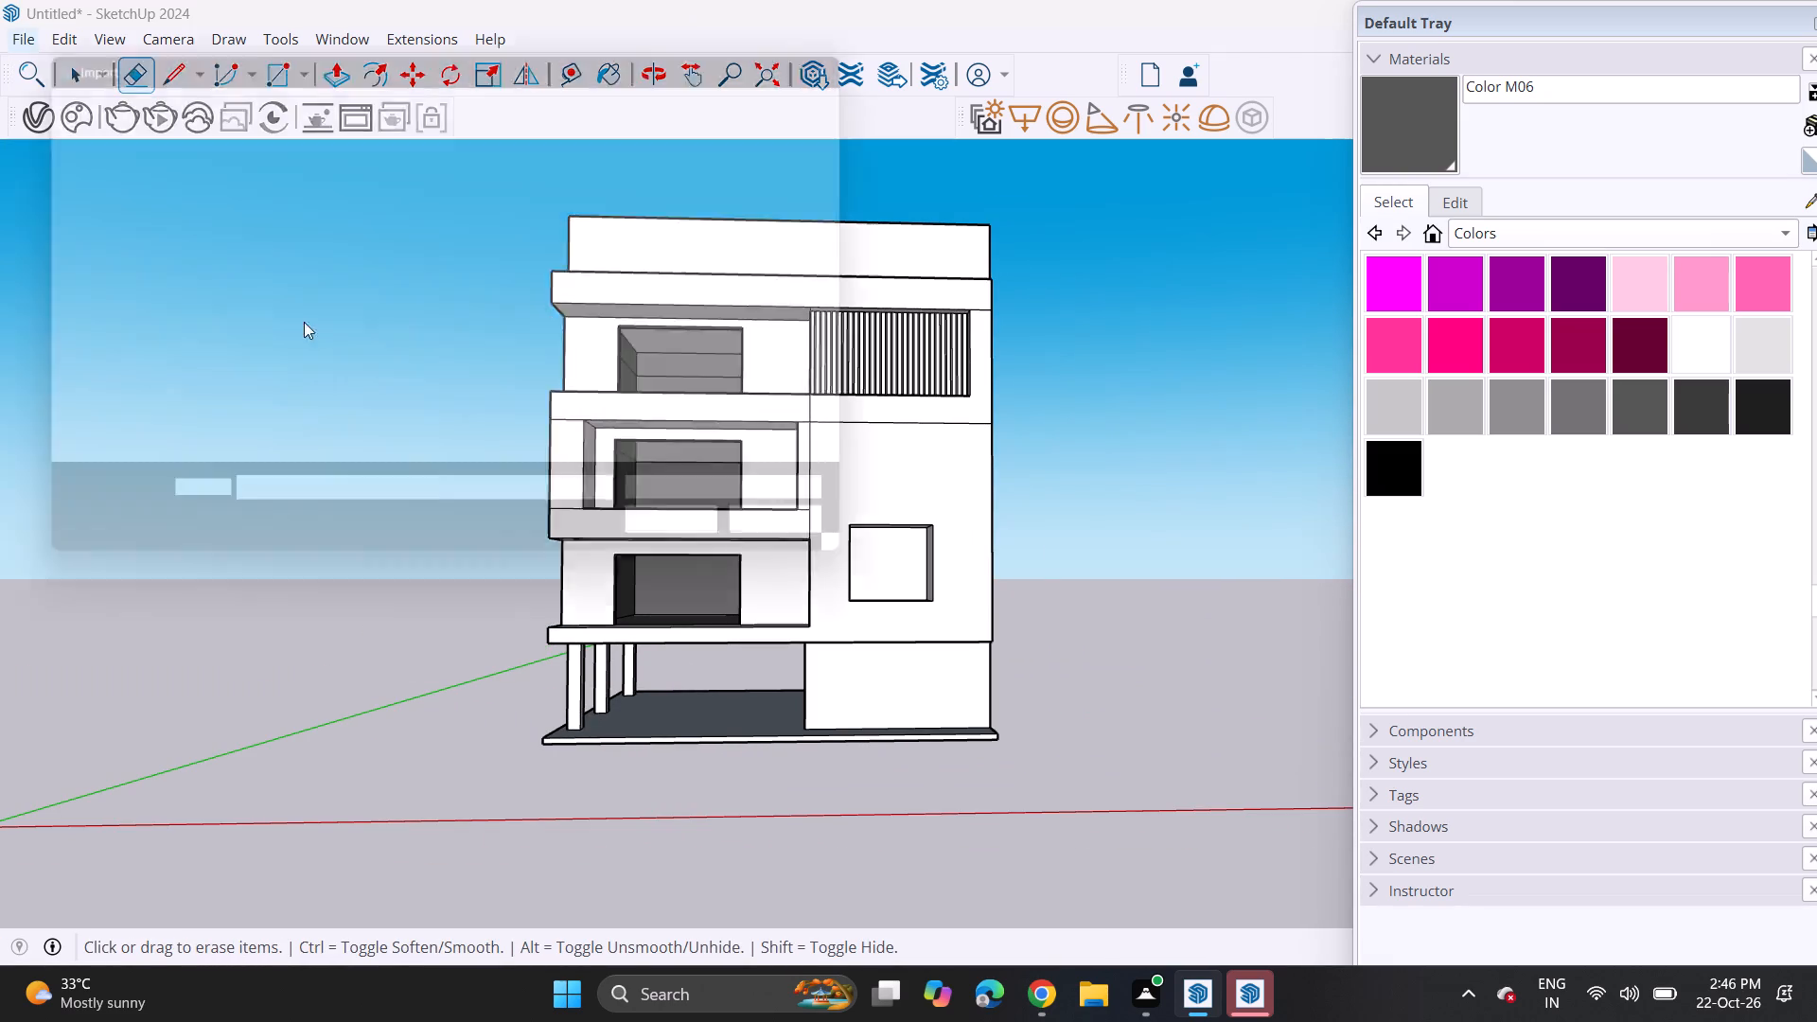
{"action": "scroll", "coordinate": [517, 375], "scroll_direction": "down", "scroll_amount": 4}
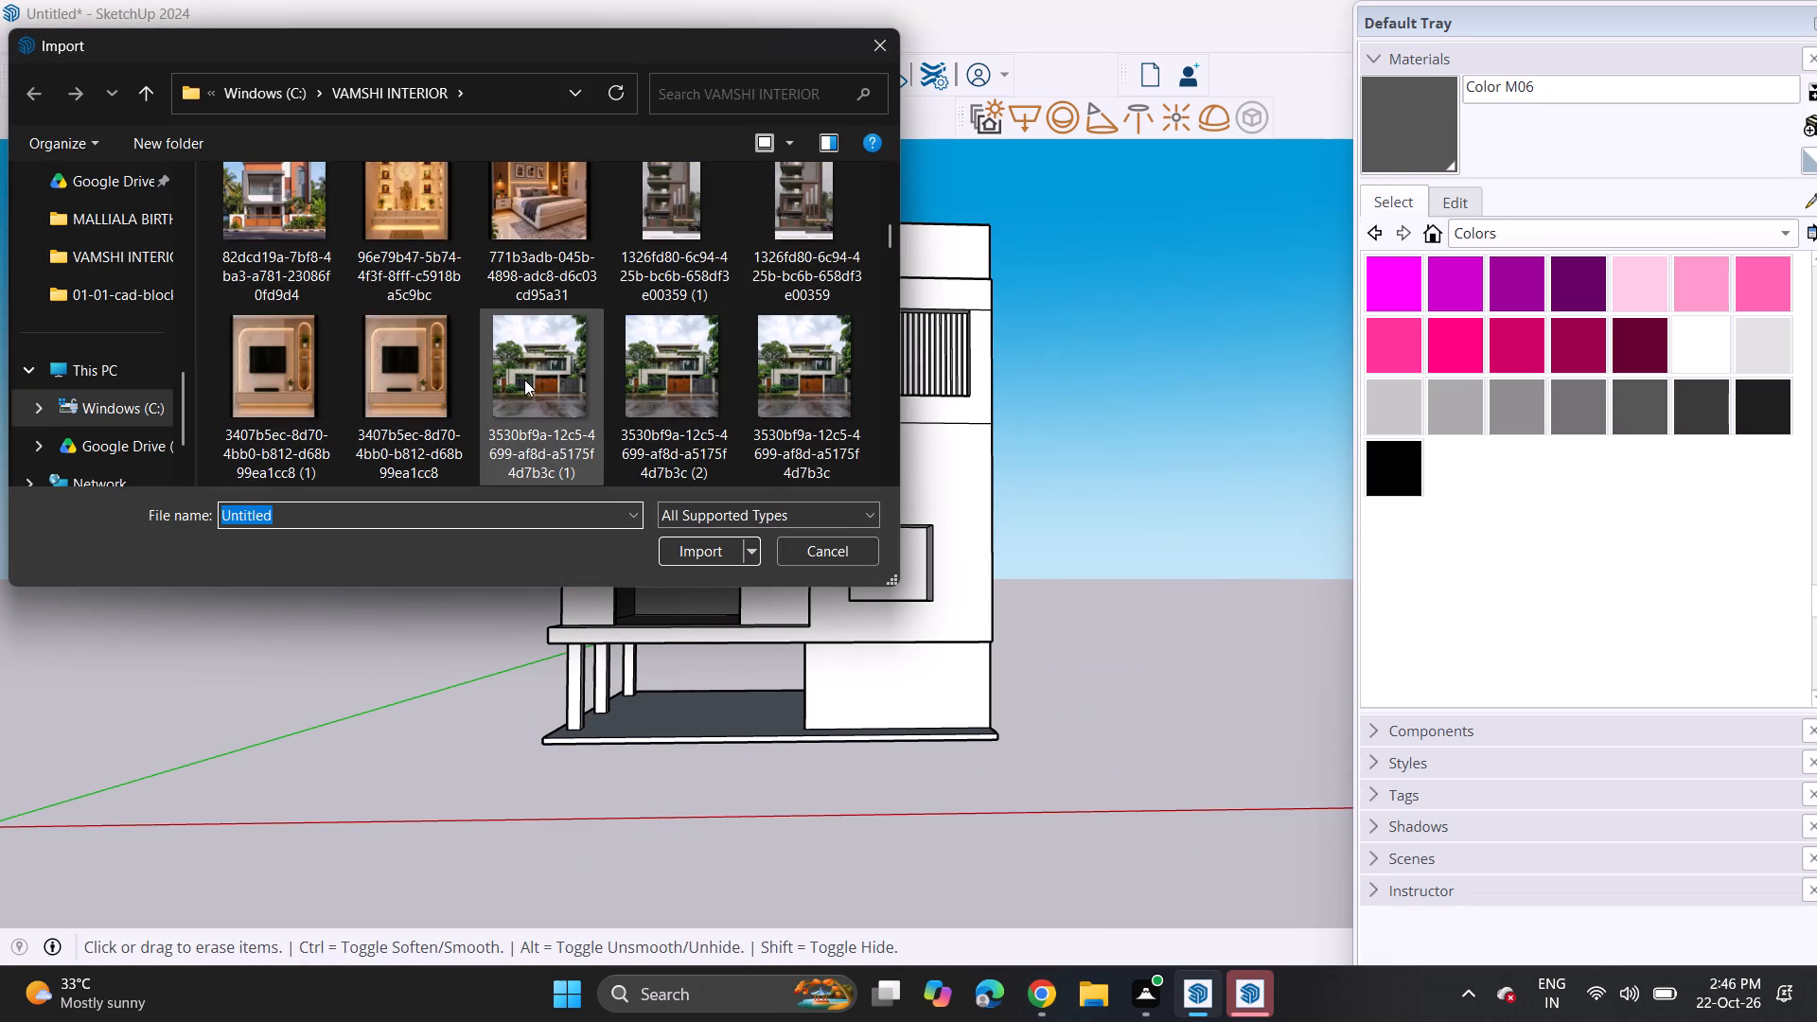
{"action": "scroll", "coordinate": [525, 392], "scroll_direction": "down", "scroll_amount": 3}
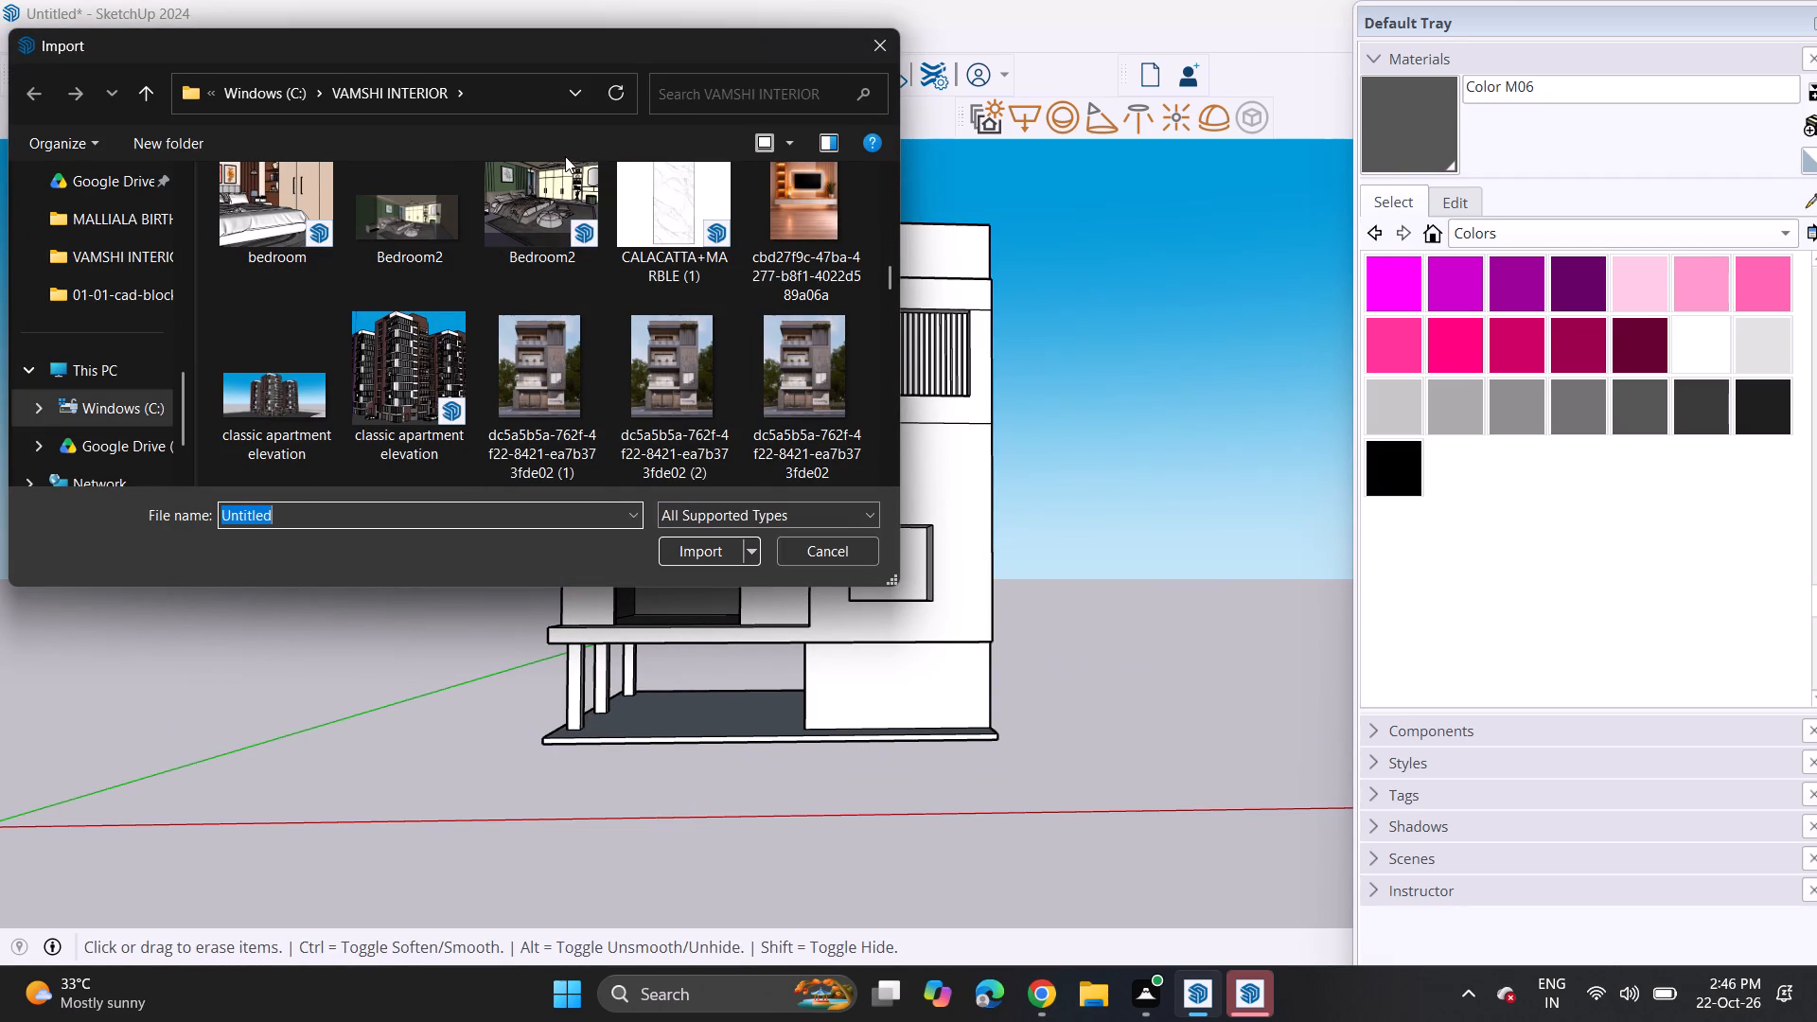
{"action": "scroll", "coordinate": [533, 261], "scroll_direction": "down", "scroll_amount": 13}
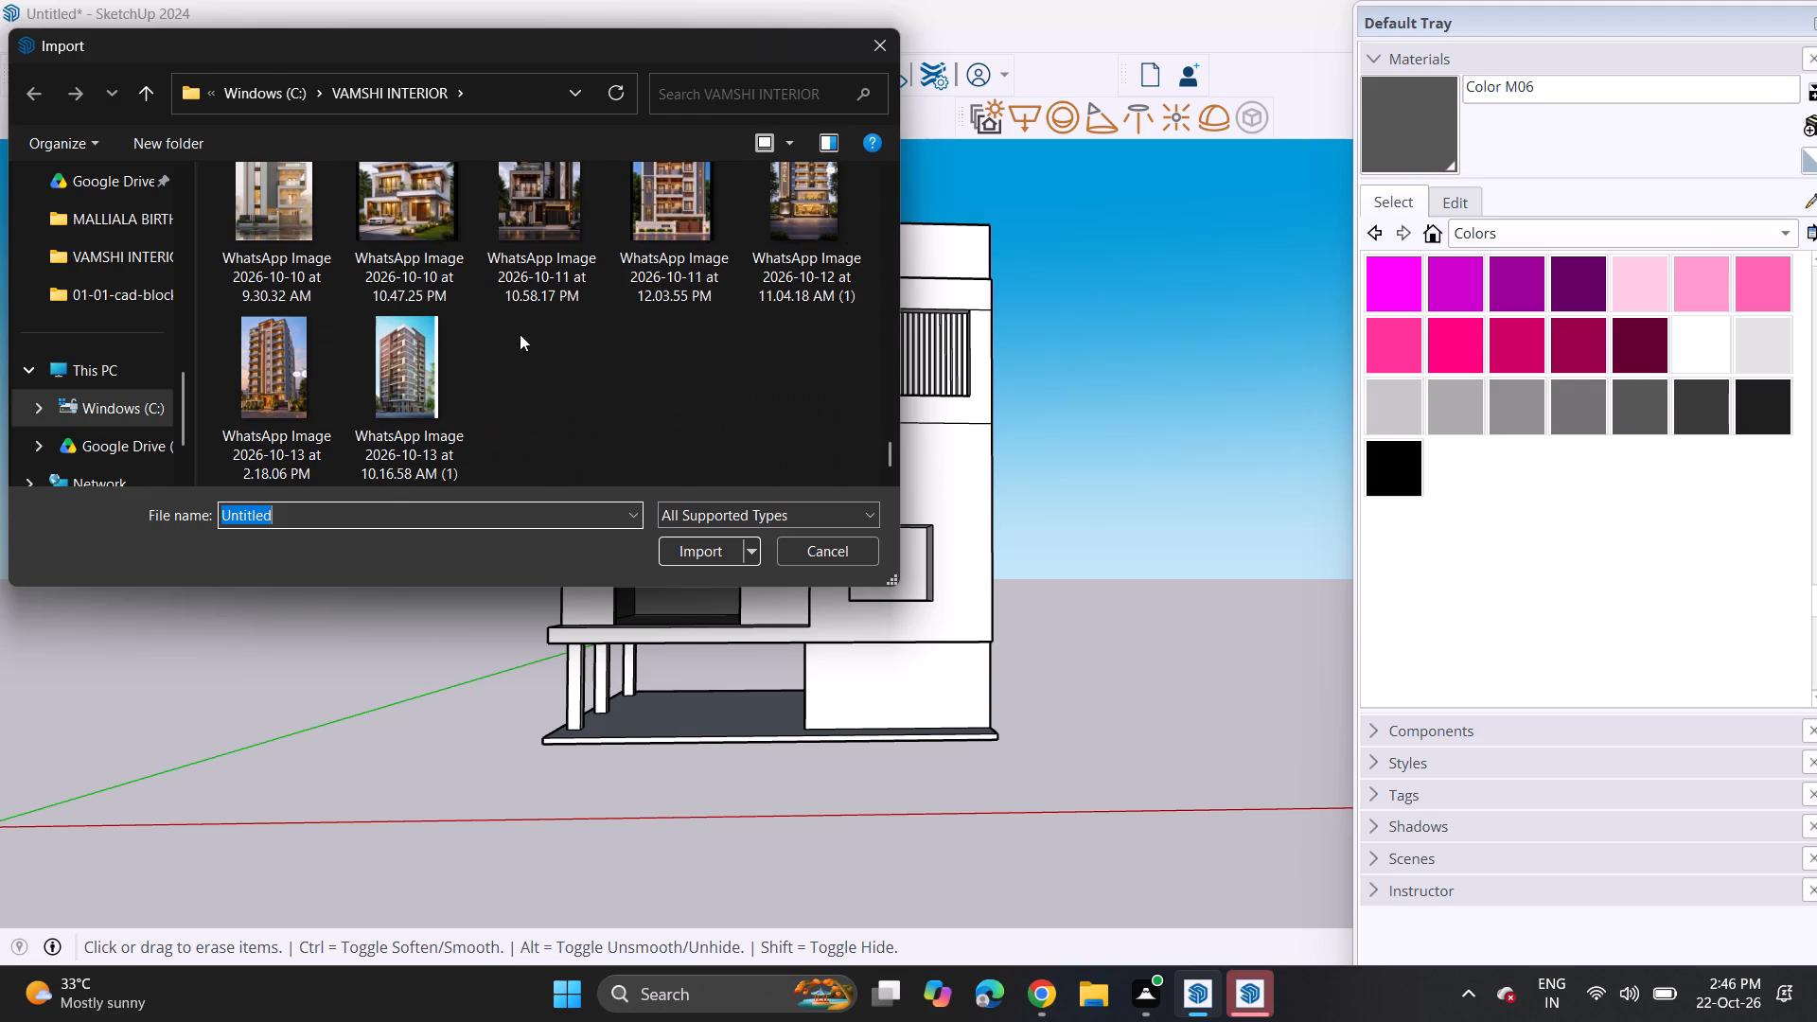
{"action": "scroll", "coordinate": [522, 326], "scroll_direction": "down", "scroll_amount": 5}
{"action": "scroll", "coordinate": [522, 326], "scroll_direction": "up", "scroll_amount": 9}
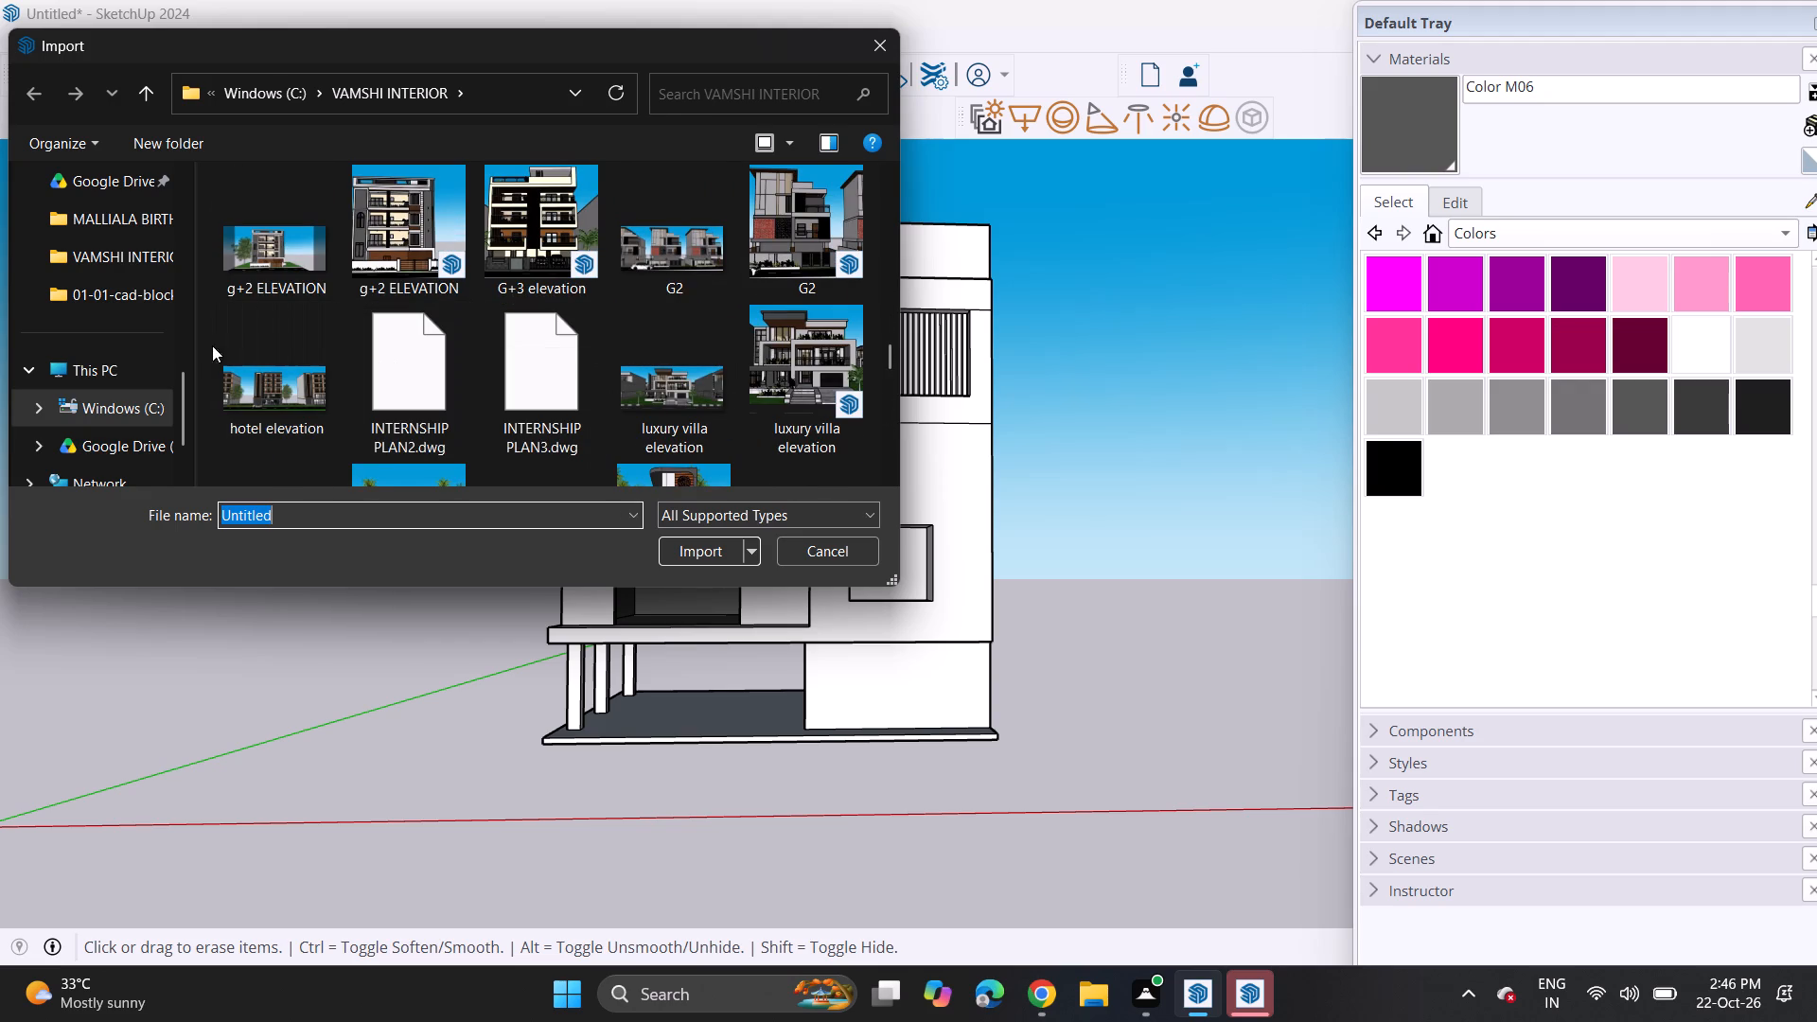
{"action": "scroll", "coordinate": [142, 341], "scroll_direction": "up", "scroll_amount": 11}
{"action": "scroll", "coordinate": [118, 413], "scroll_direction": "down", "scroll_amount": 2}
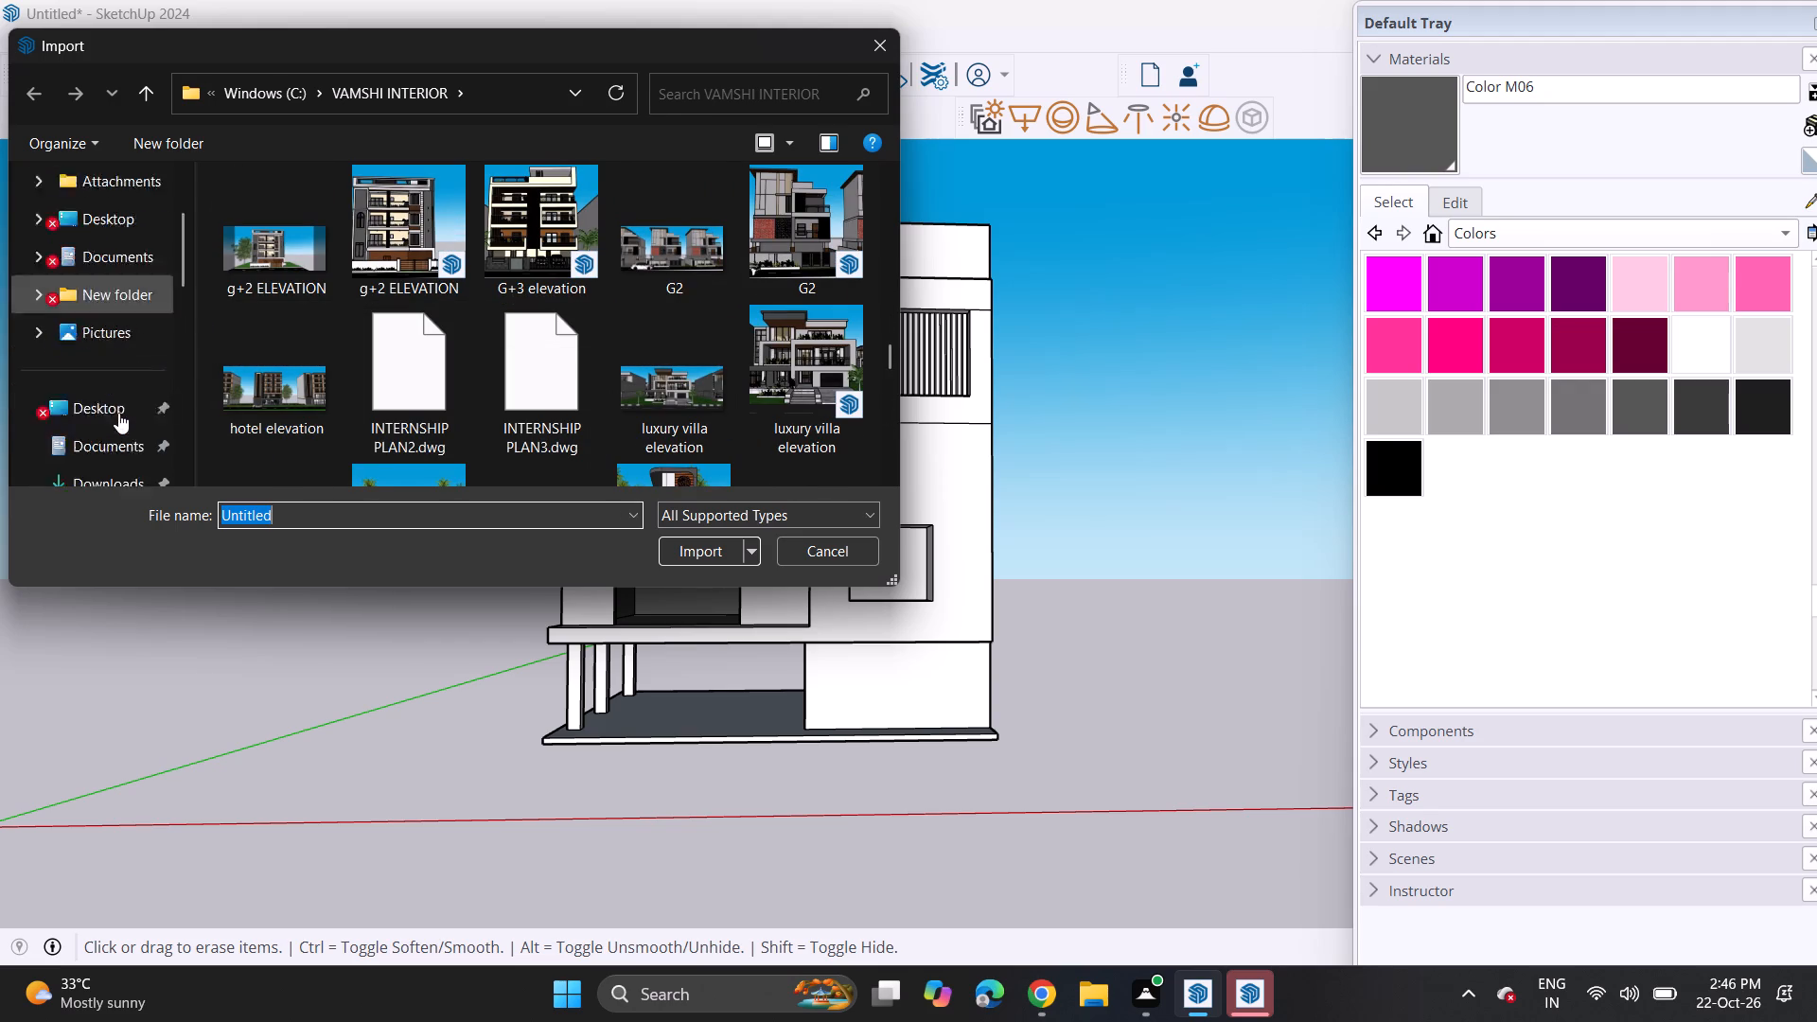
{"action": "scroll", "coordinate": [118, 413], "scroll_direction": "down", "scroll_amount": 1}
Browse the Downloads folder's component files for a curtain model to import.
{"action": "left_click", "coordinate": [122, 211]}
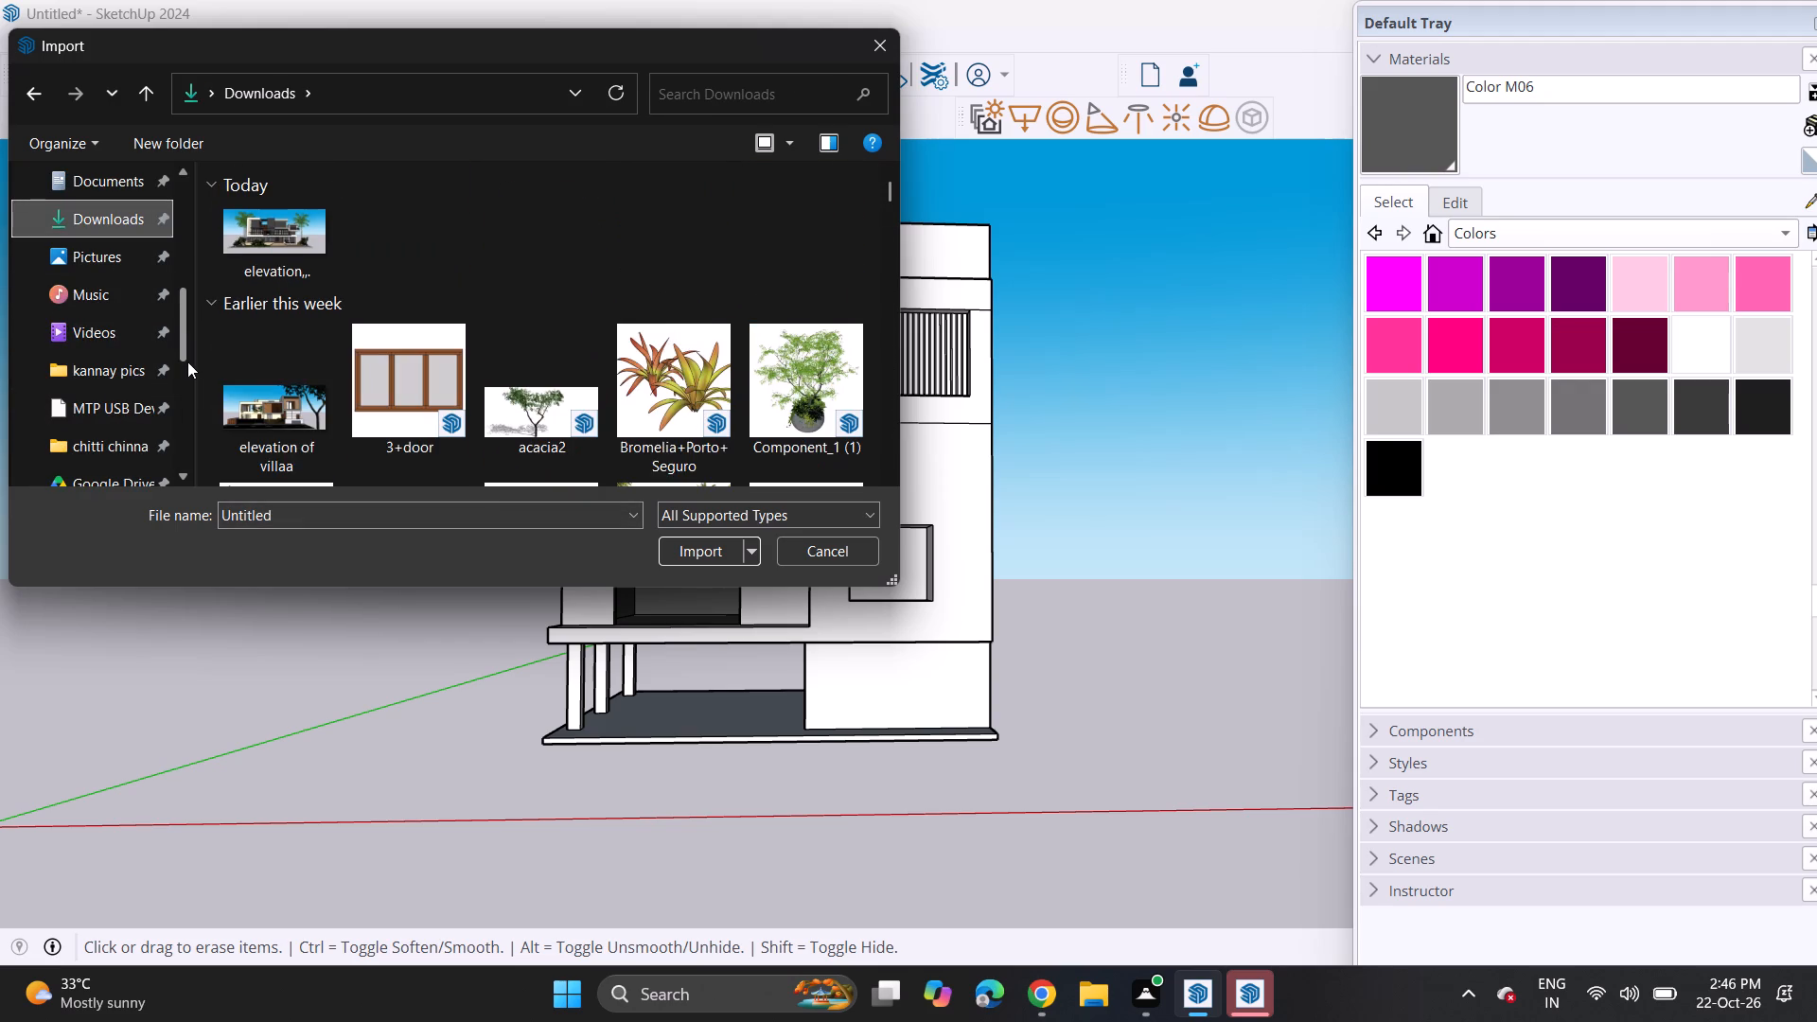
{"action": "scroll", "coordinate": [633, 385], "scroll_direction": "down", "scroll_amount": 15}
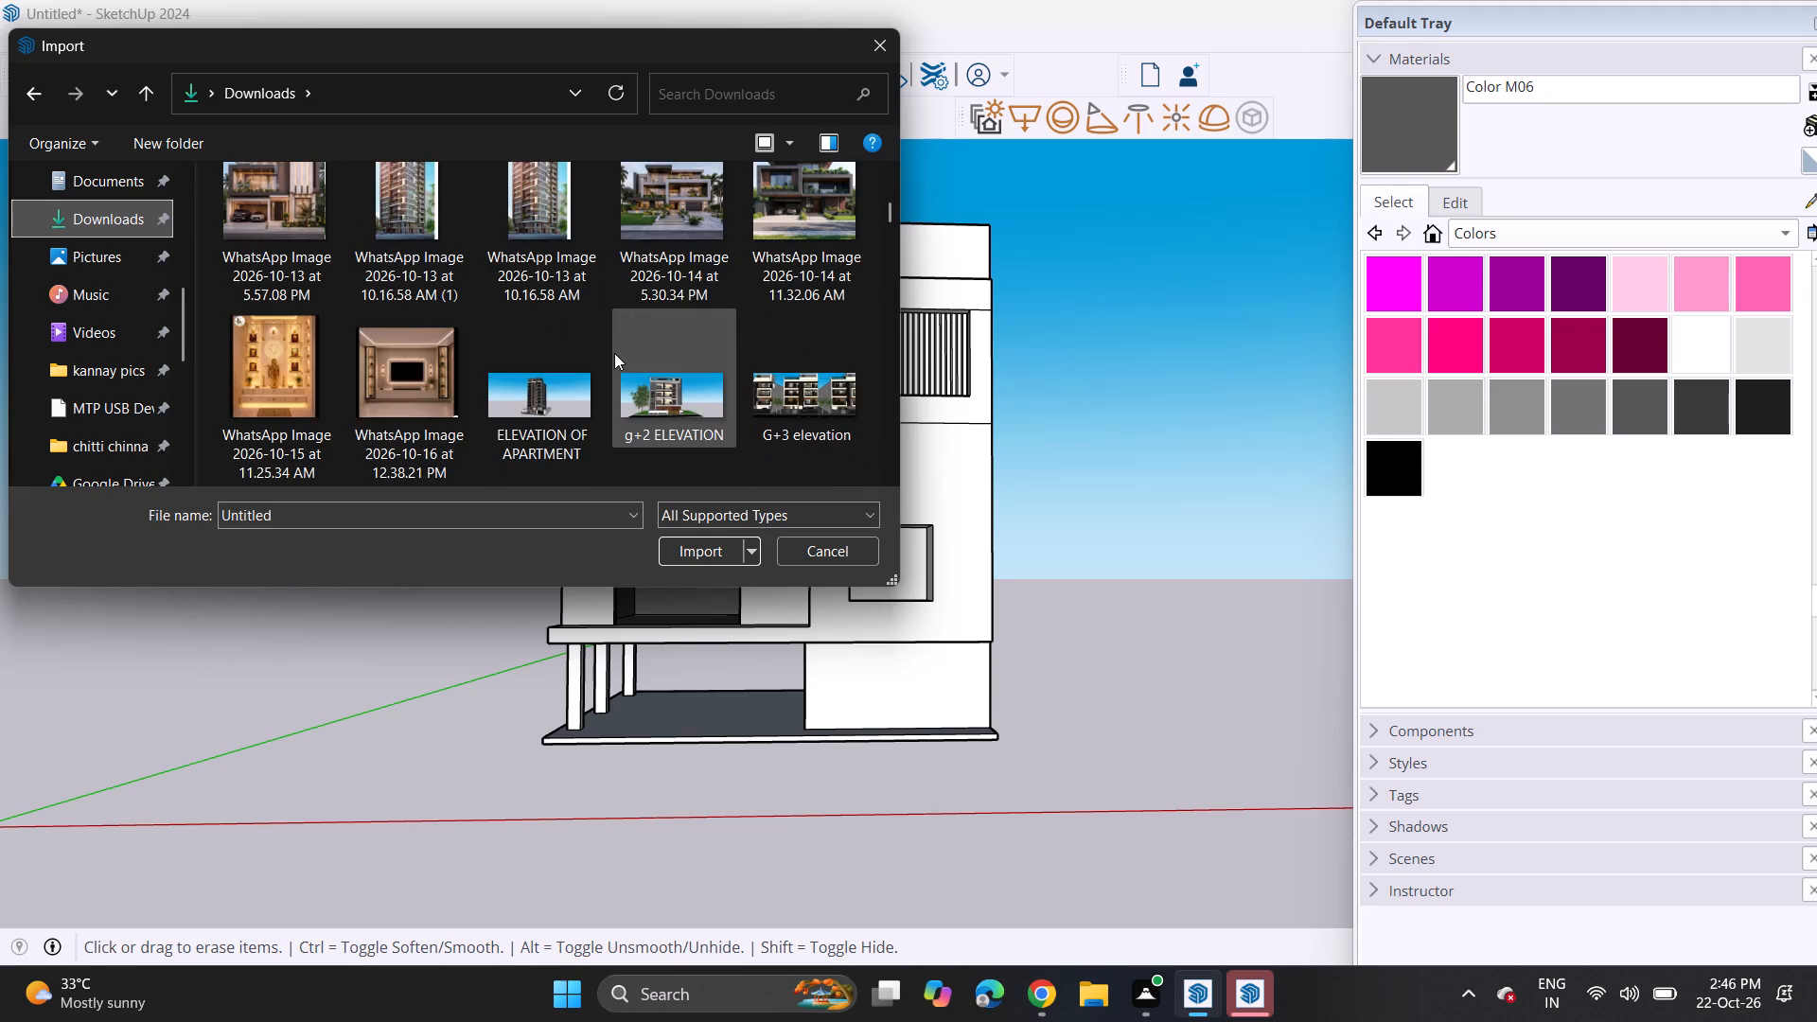
{"action": "scroll", "coordinate": [614, 353], "scroll_direction": "down", "scroll_amount": 18}
{"action": "scroll", "coordinate": [614, 353], "scroll_direction": "down", "scroll_amount": 5}
{"action": "scroll", "coordinate": [615, 353], "scroll_direction": "up", "scroll_amount": 3}
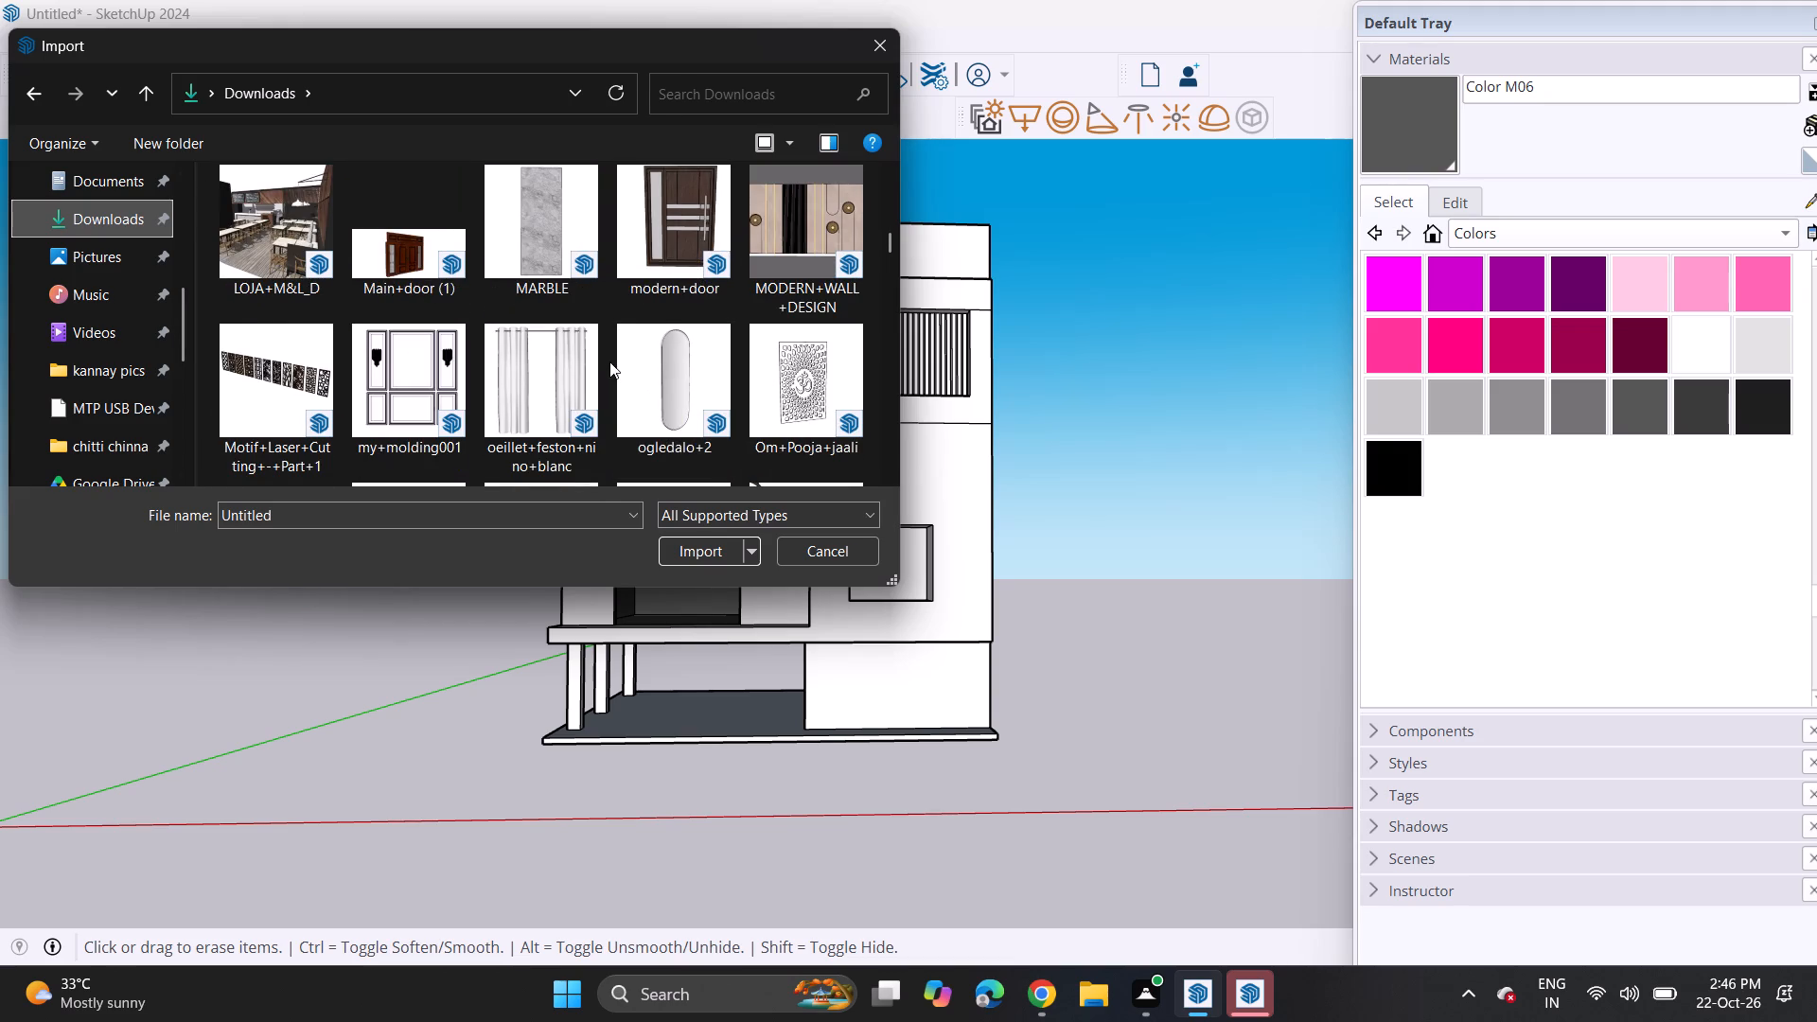
{"action": "scroll", "coordinate": [611, 355], "scroll_direction": "down", "scroll_amount": 2}
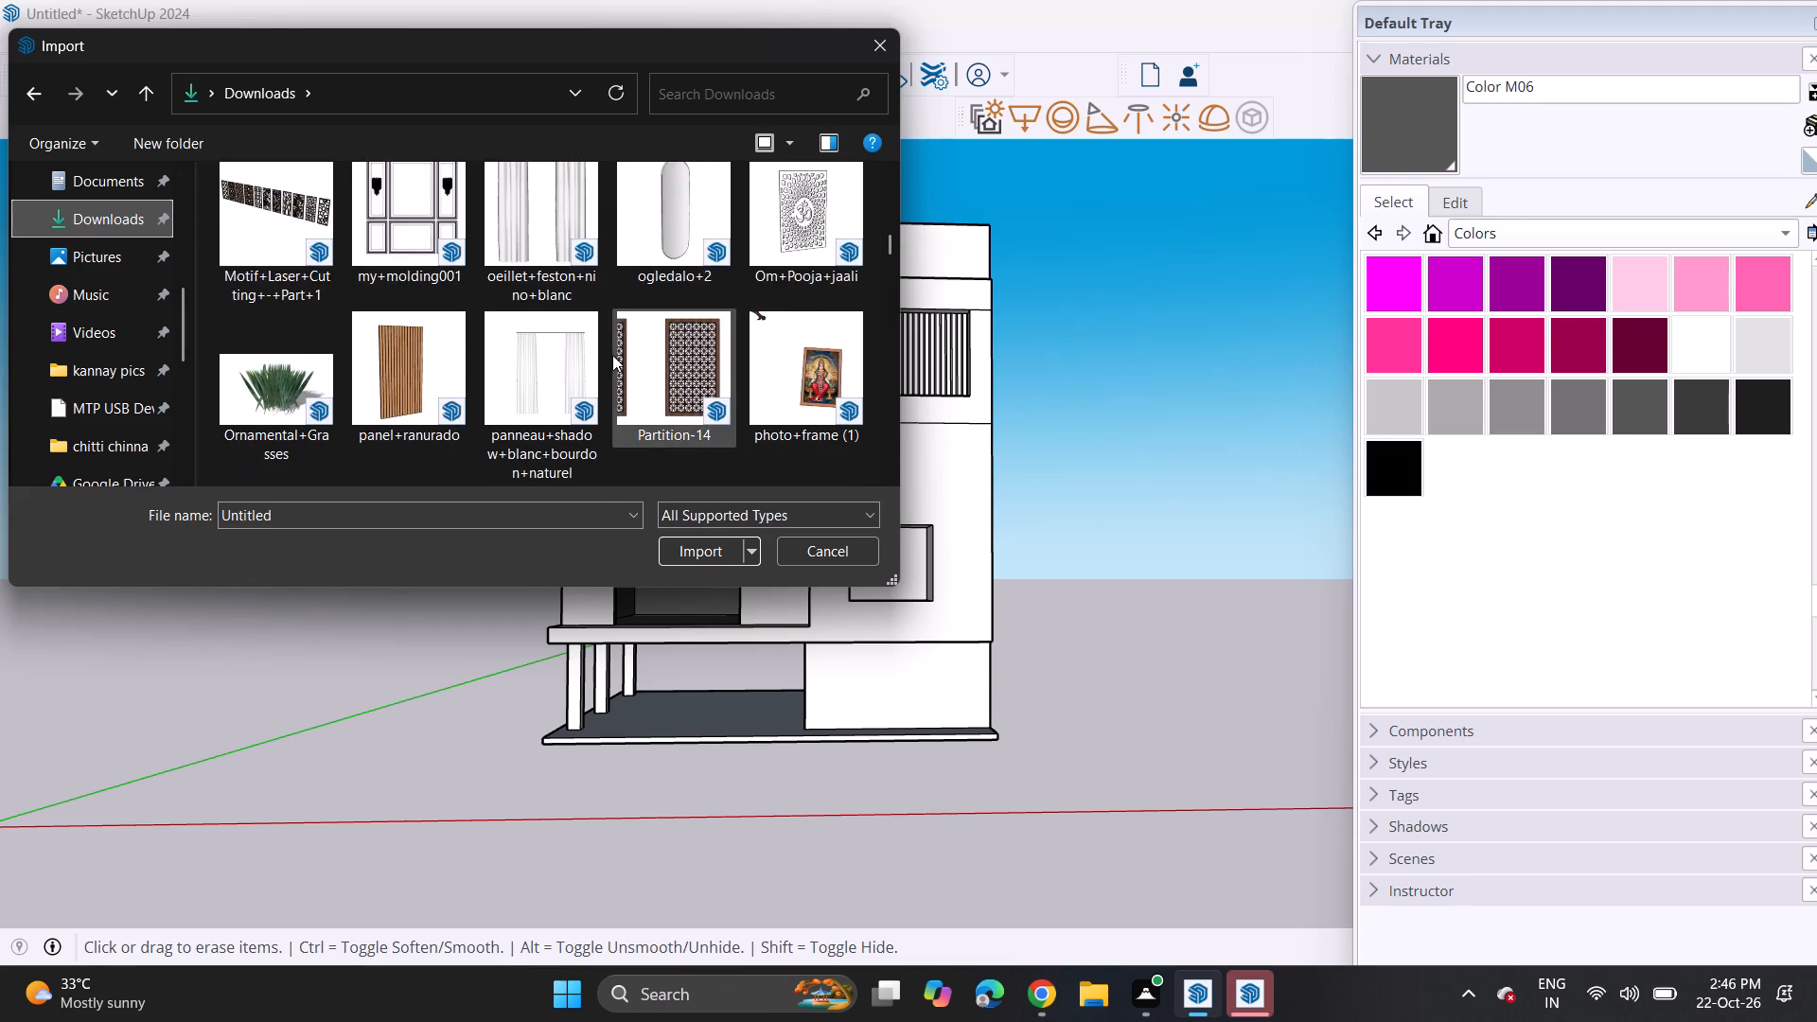
{"action": "scroll", "coordinate": [616, 353], "scroll_direction": "down", "scroll_amount": 2}
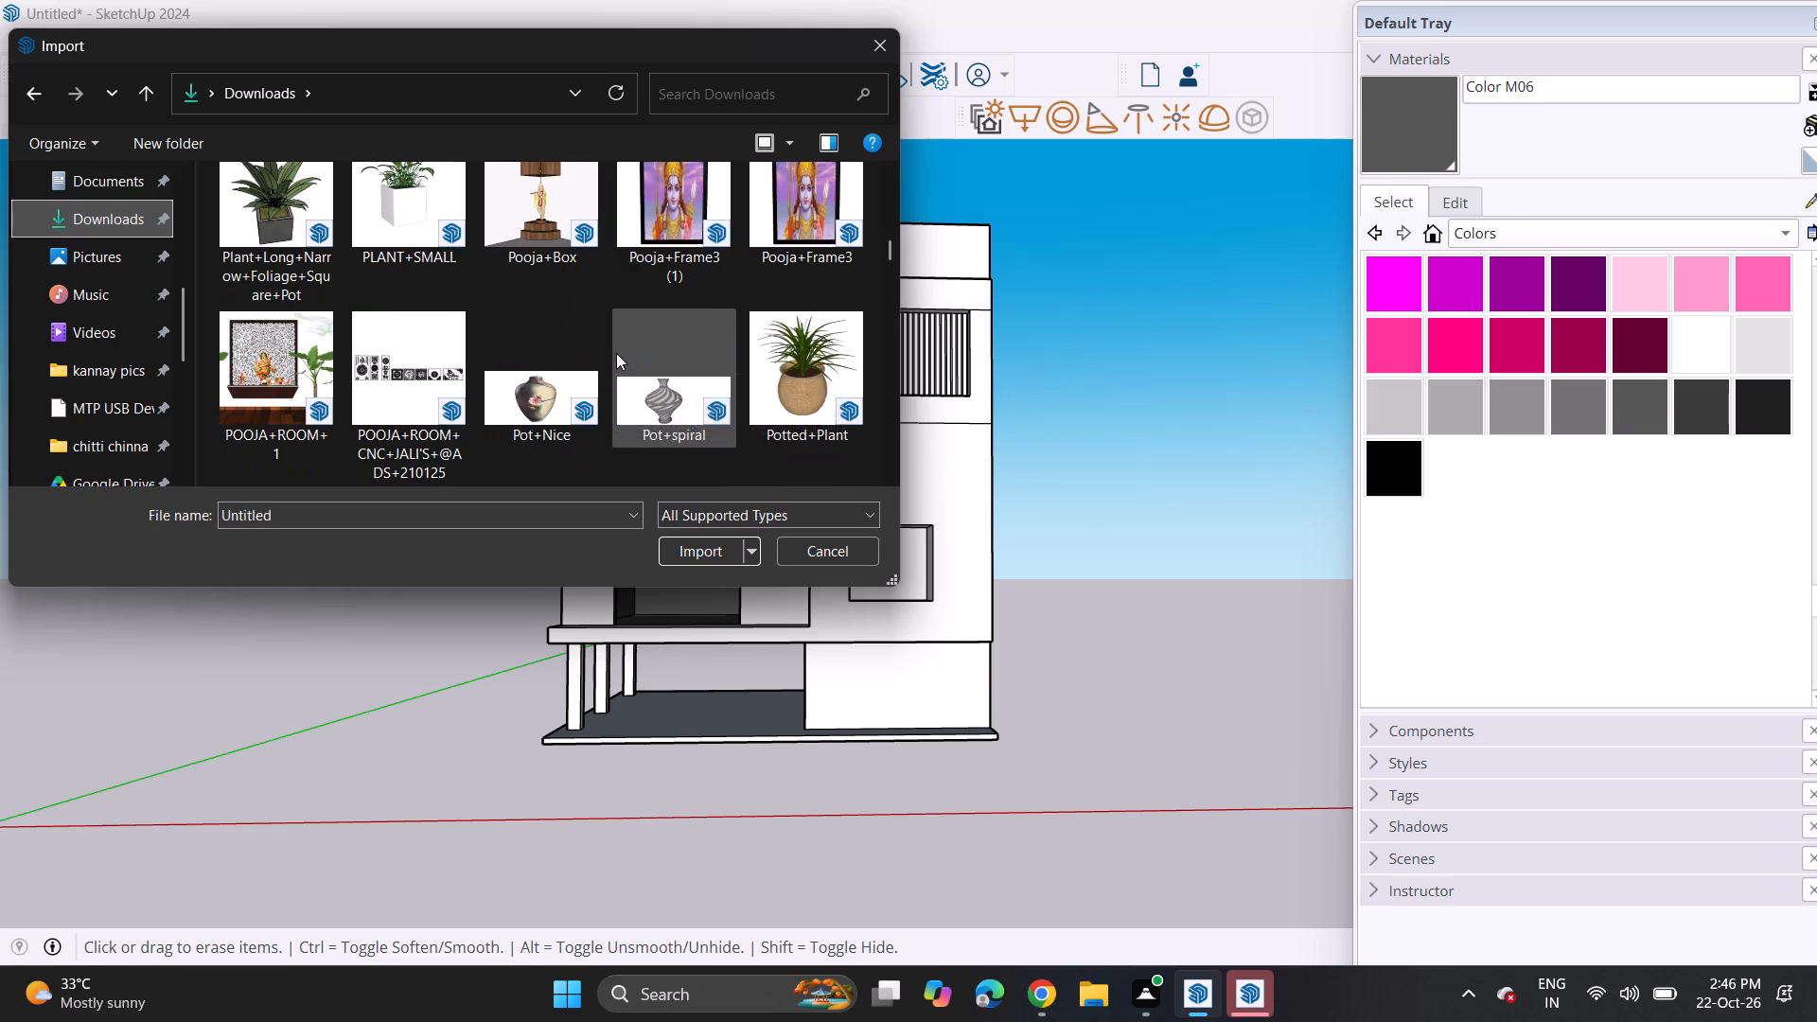
{"action": "scroll", "coordinate": [616, 353], "scroll_direction": "down", "scroll_amount": 4}
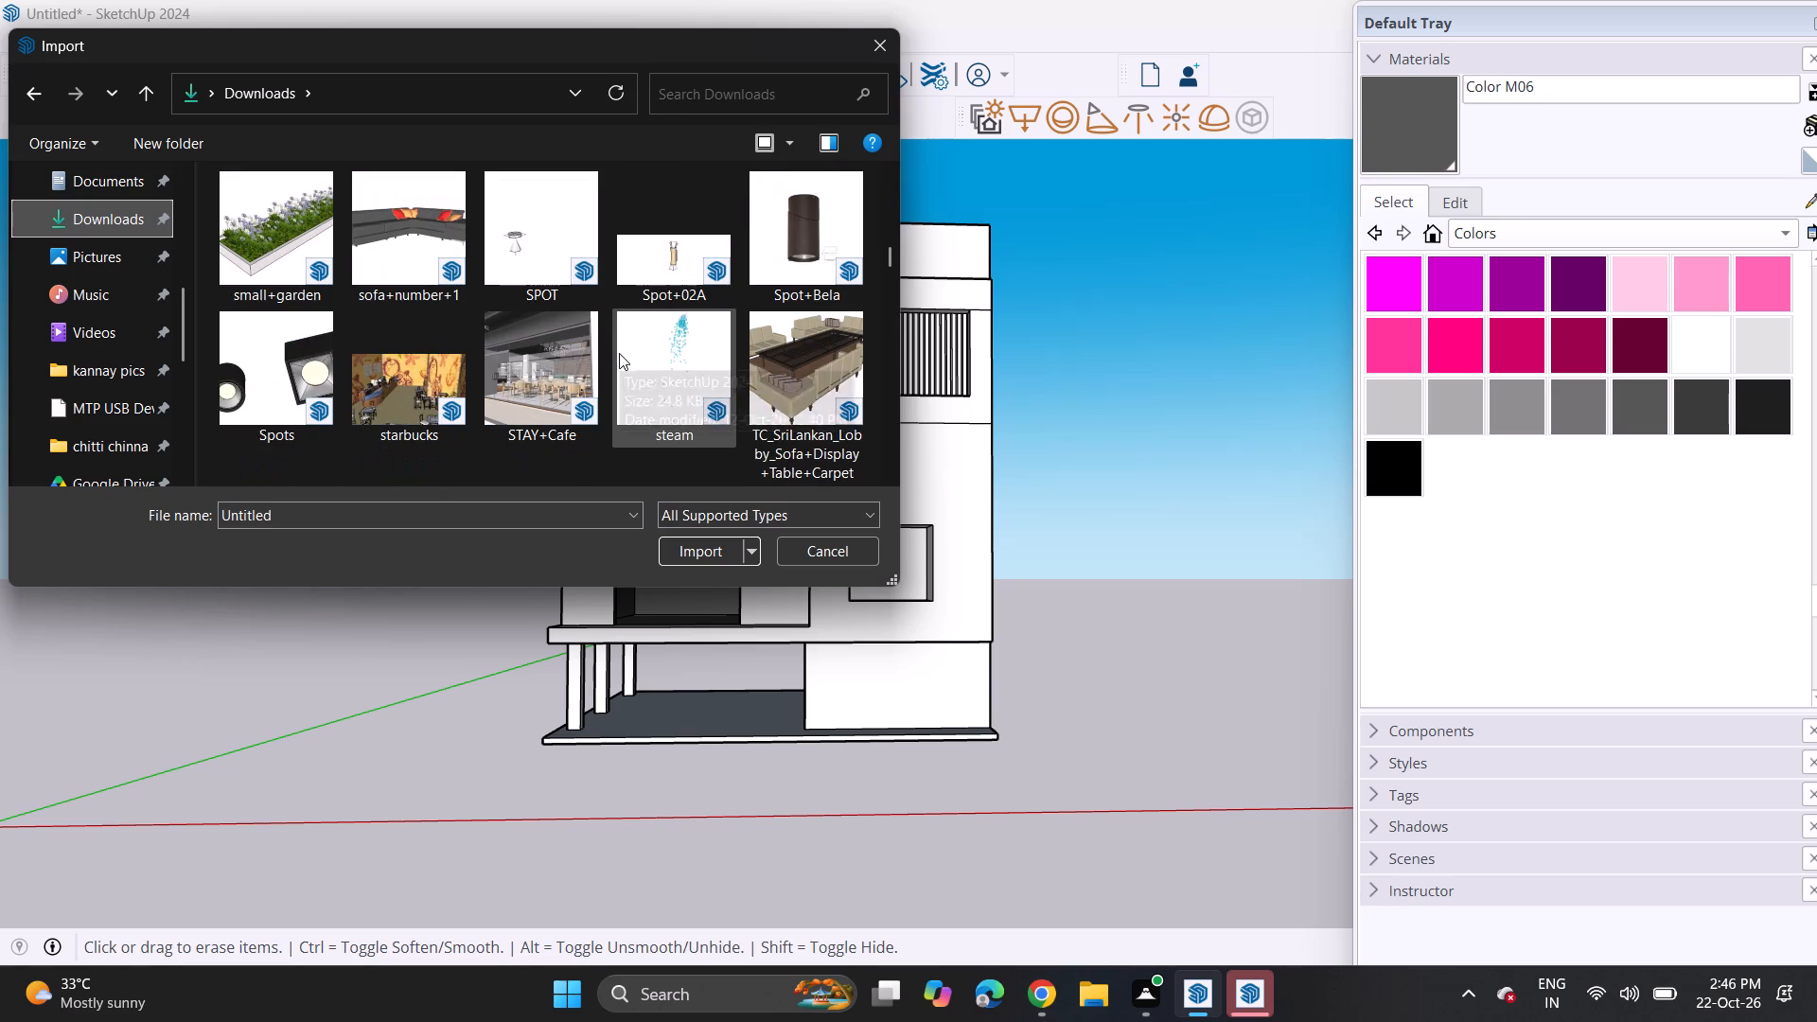
{"action": "scroll", "coordinate": [621, 354], "scroll_direction": "down", "scroll_amount": 3}
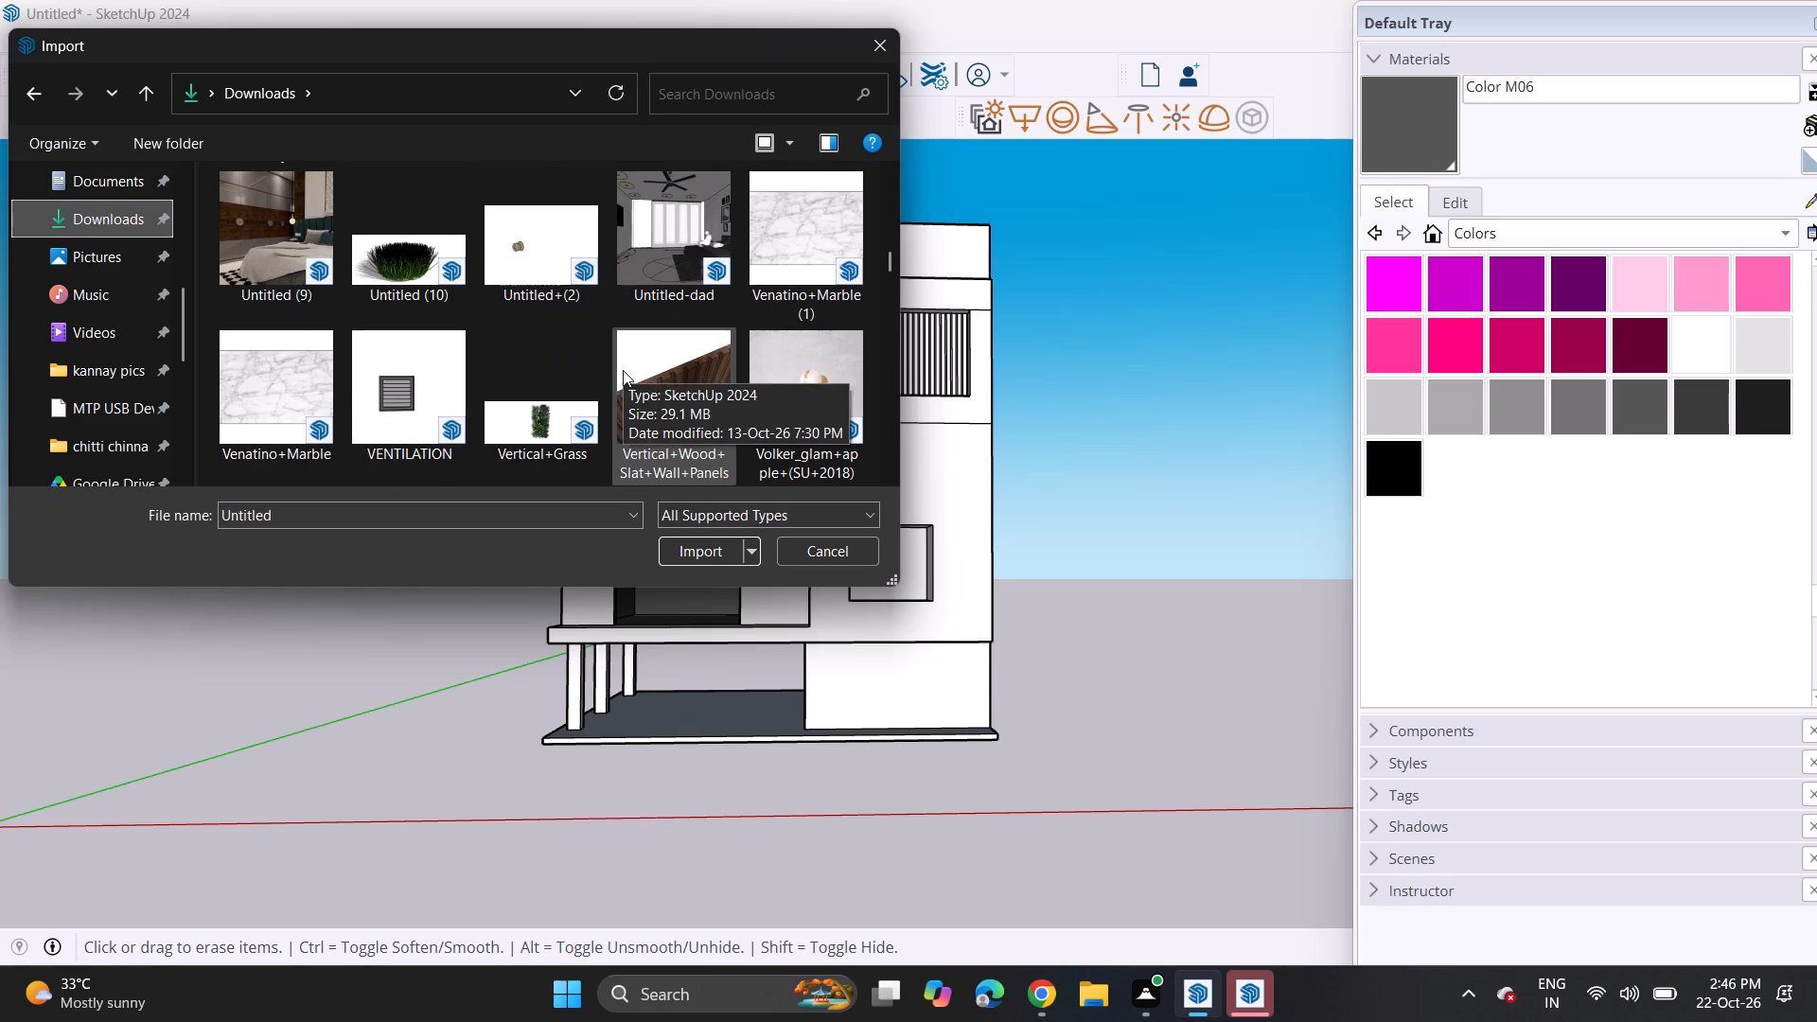
{"action": "scroll", "coordinate": [638, 361], "scroll_direction": "down", "scroll_amount": 2}
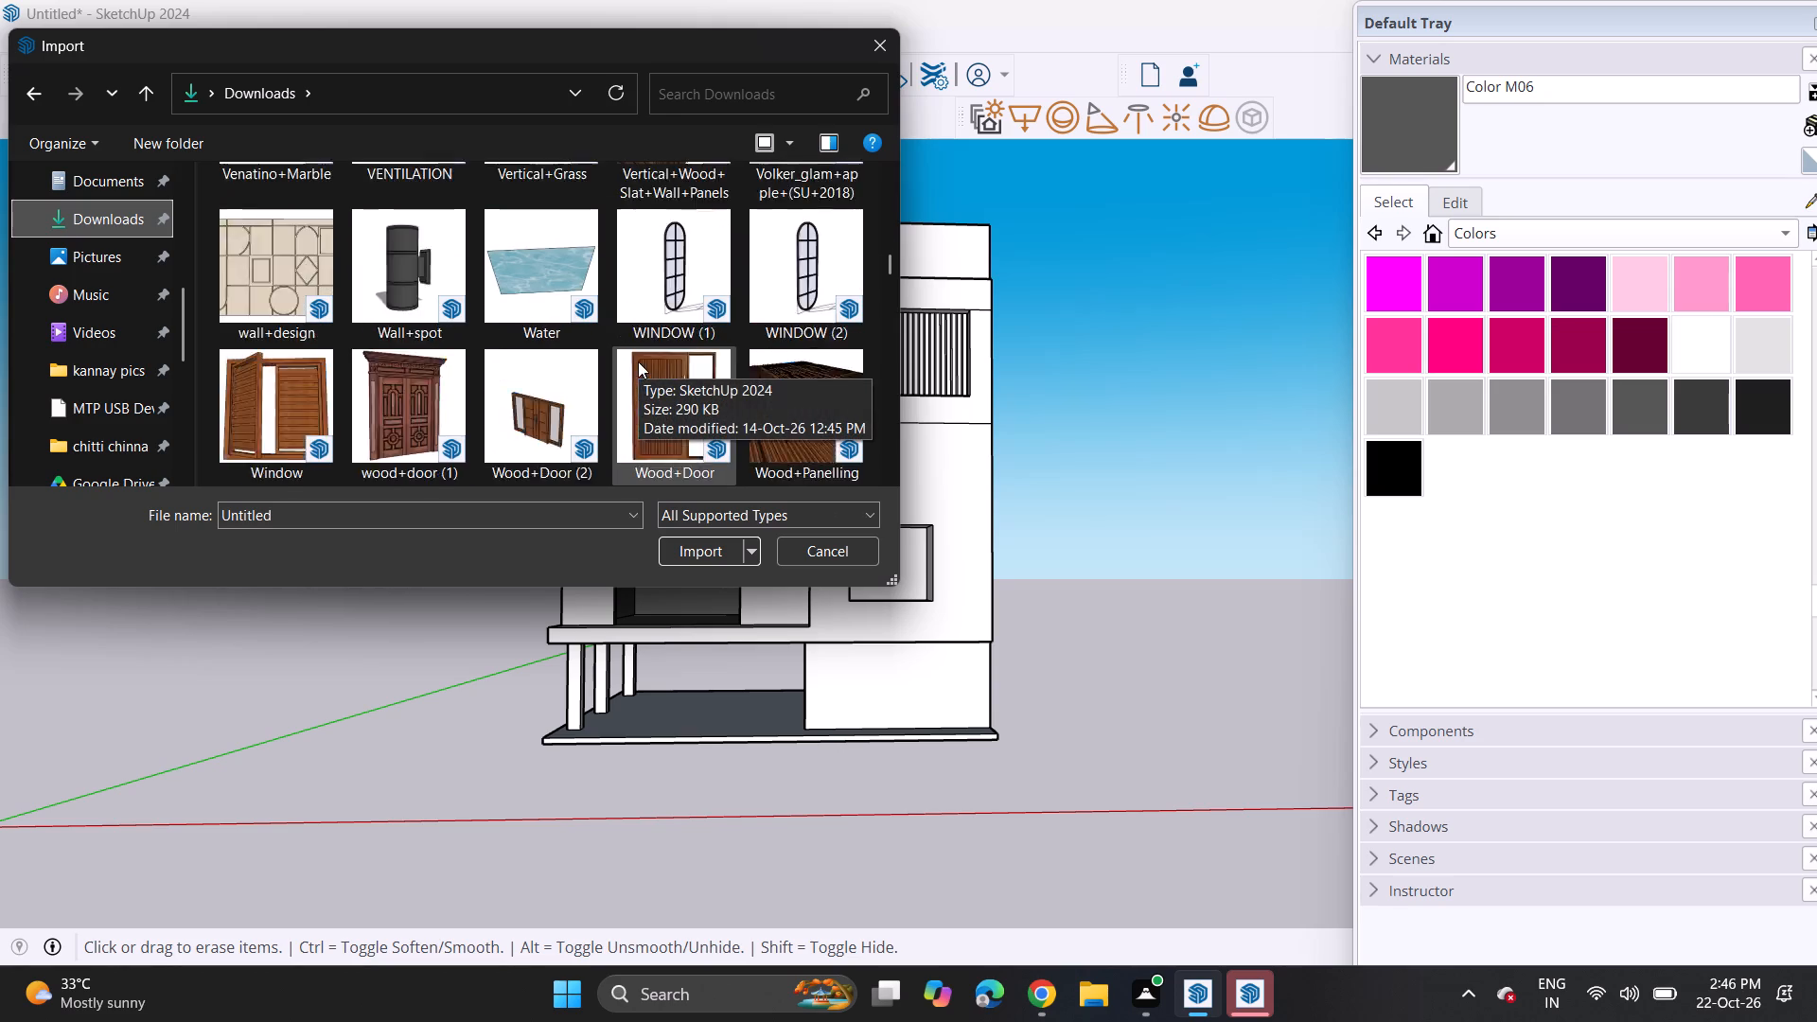
{"action": "scroll", "coordinate": [638, 361], "scroll_direction": "down", "scroll_amount": 3}
{"action": "scroll", "coordinate": [638, 362], "scroll_direction": "up", "scroll_amount": 4}
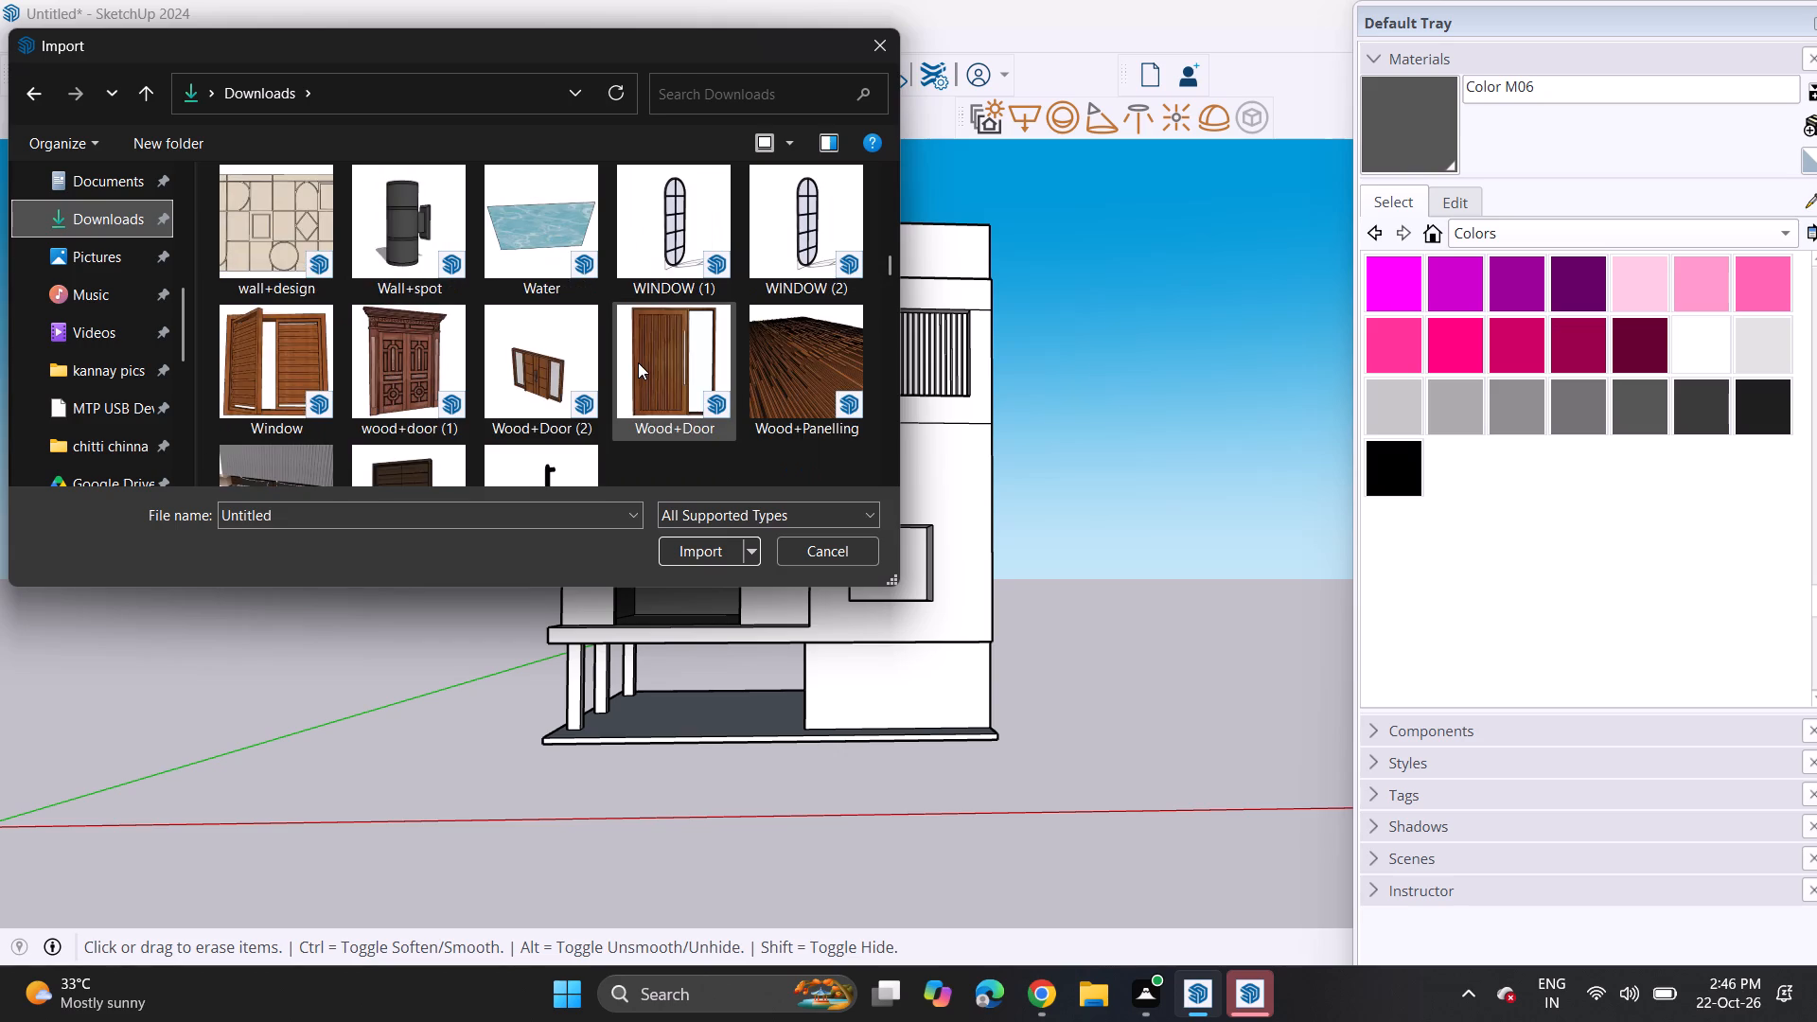
{"action": "scroll", "coordinate": [638, 362], "scroll_direction": "up", "scroll_amount": 7}
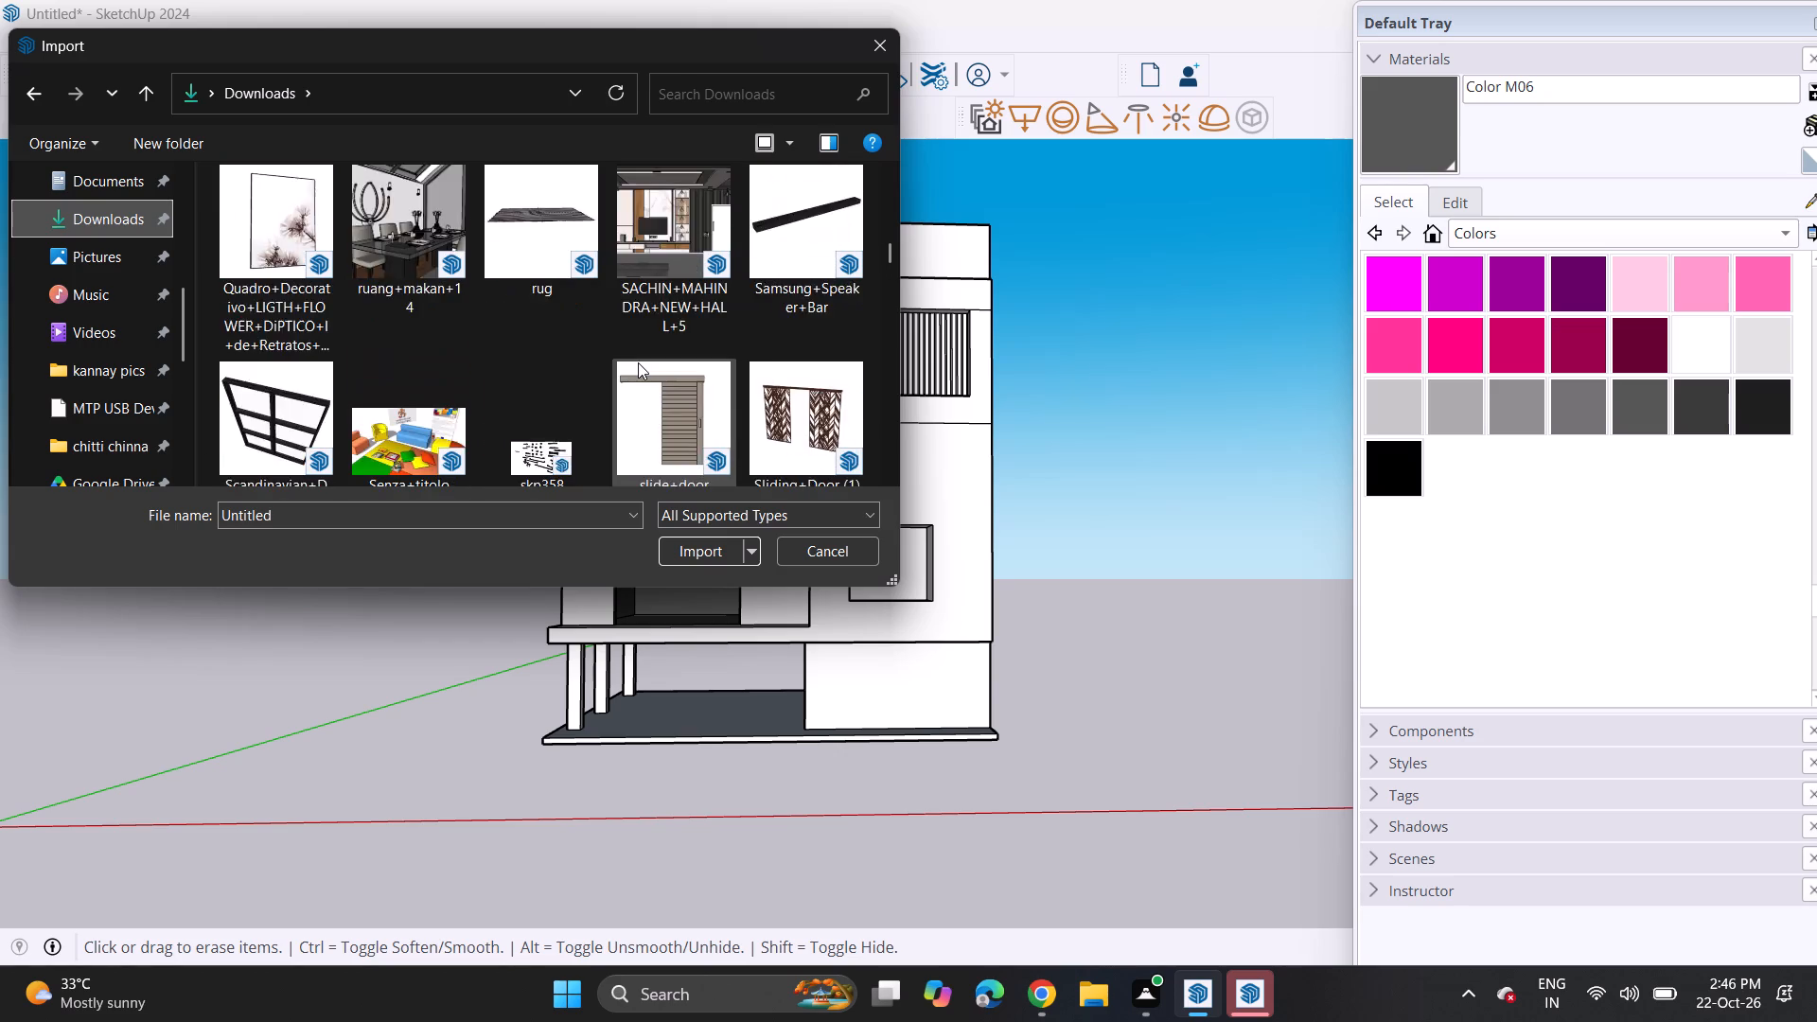
{"action": "scroll", "coordinate": [638, 362], "scroll_direction": "up", "scroll_amount": 2}
{"action": "scroll", "coordinate": [638, 362], "scroll_direction": "down", "scroll_amount": 17}
{"action": "scroll", "coordinate": [638, 362], "scroll_direction": "down", "scroll_amount": 7}
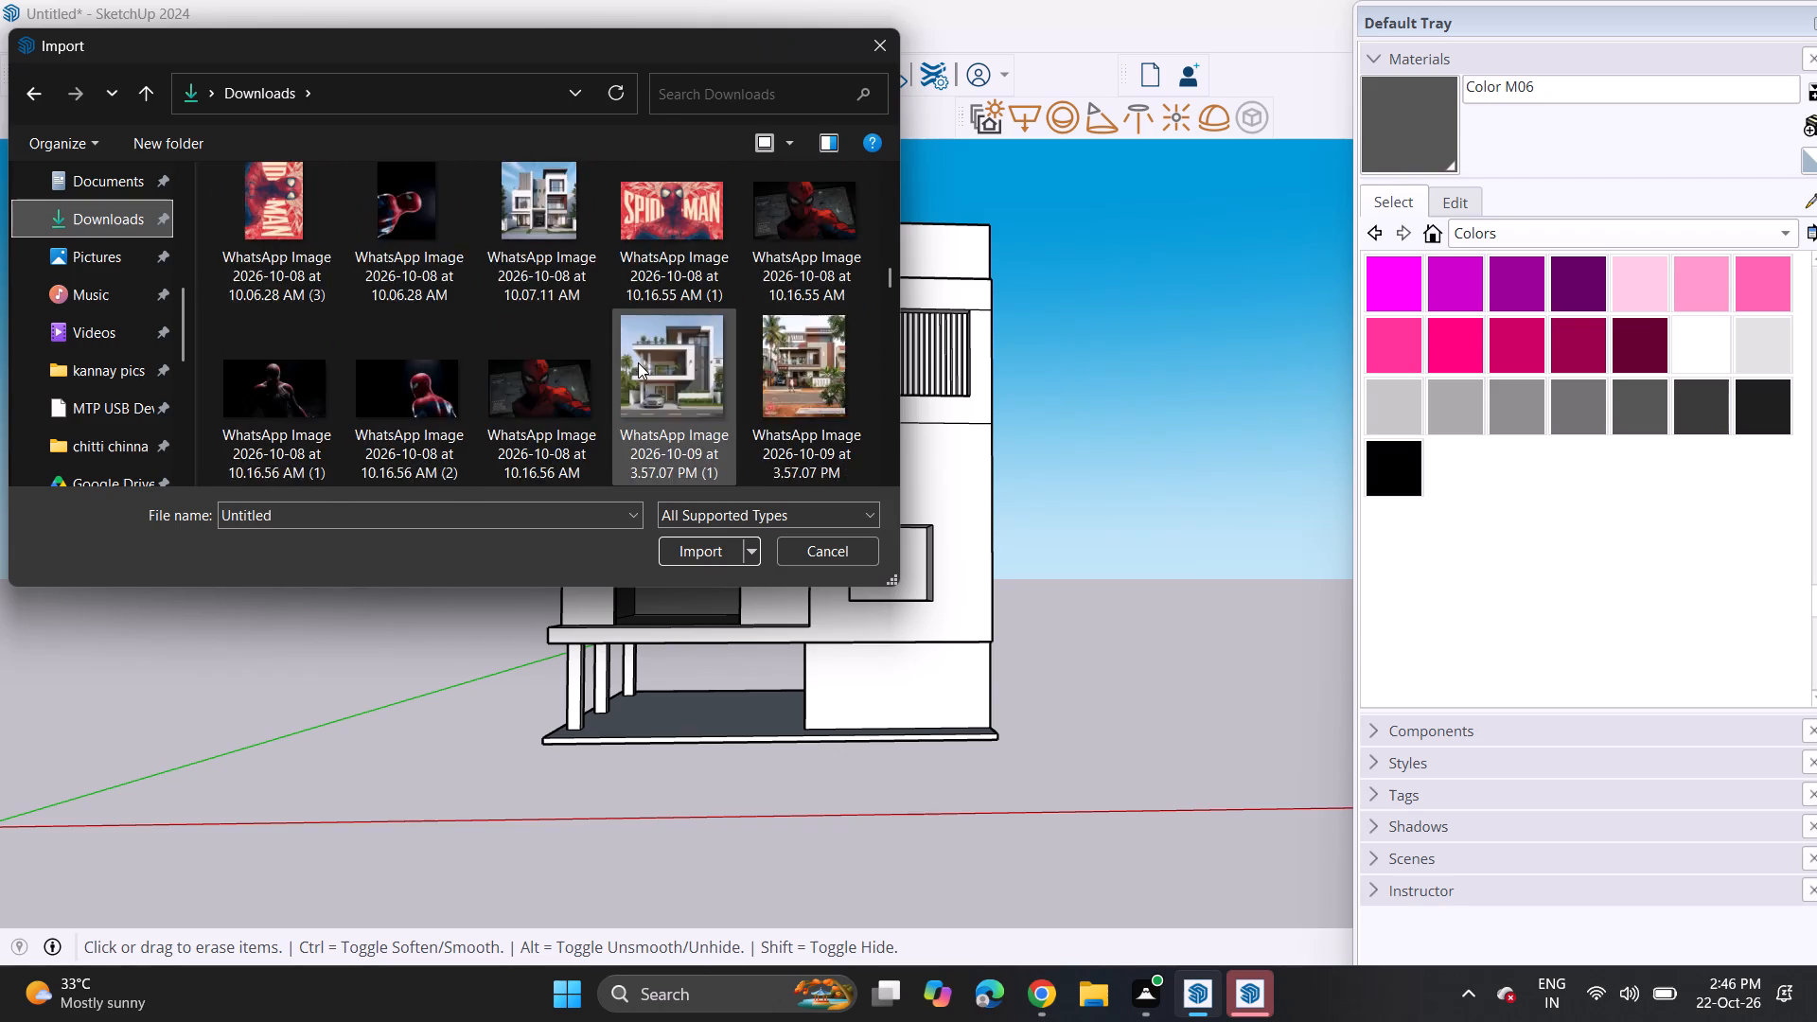
{"action": "scroll", "coordinate": [638, 362], "scroll_direction": "down", "scroll_amount": 14}
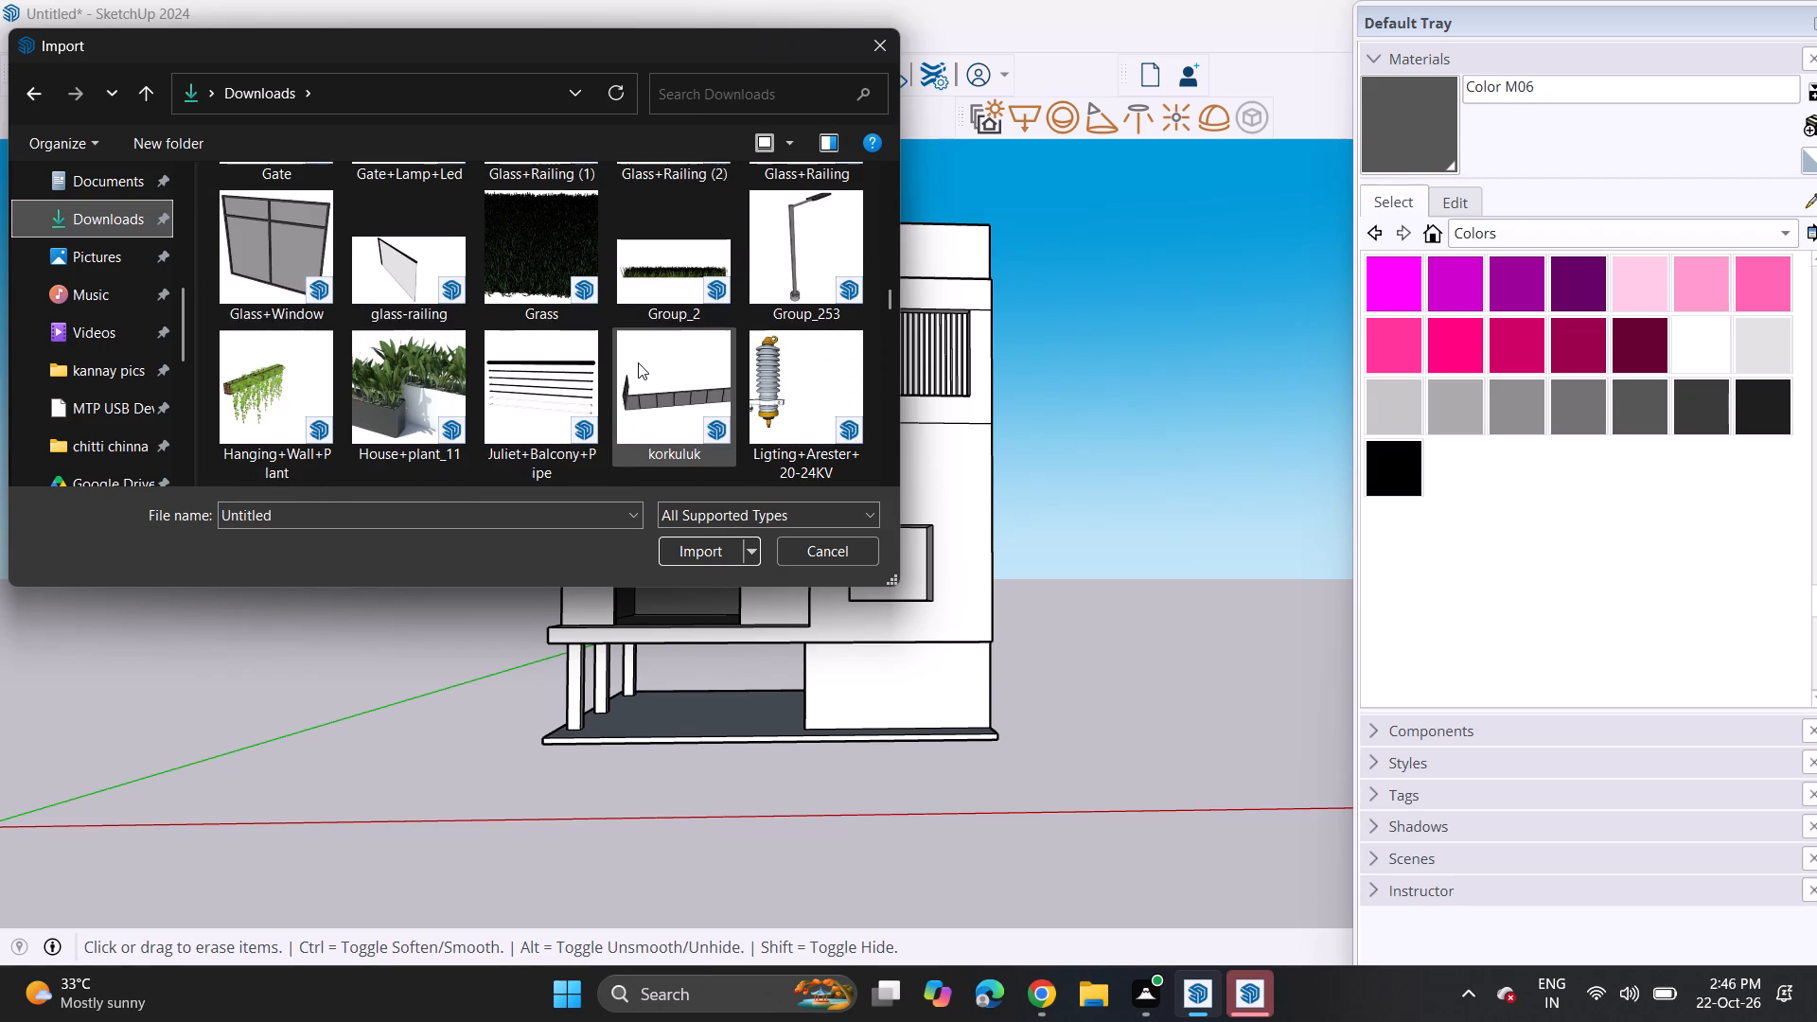
{"action": "scroll", "coordinate": [638, 361], "scroll_direction": "down", "scroll_amount": 2}
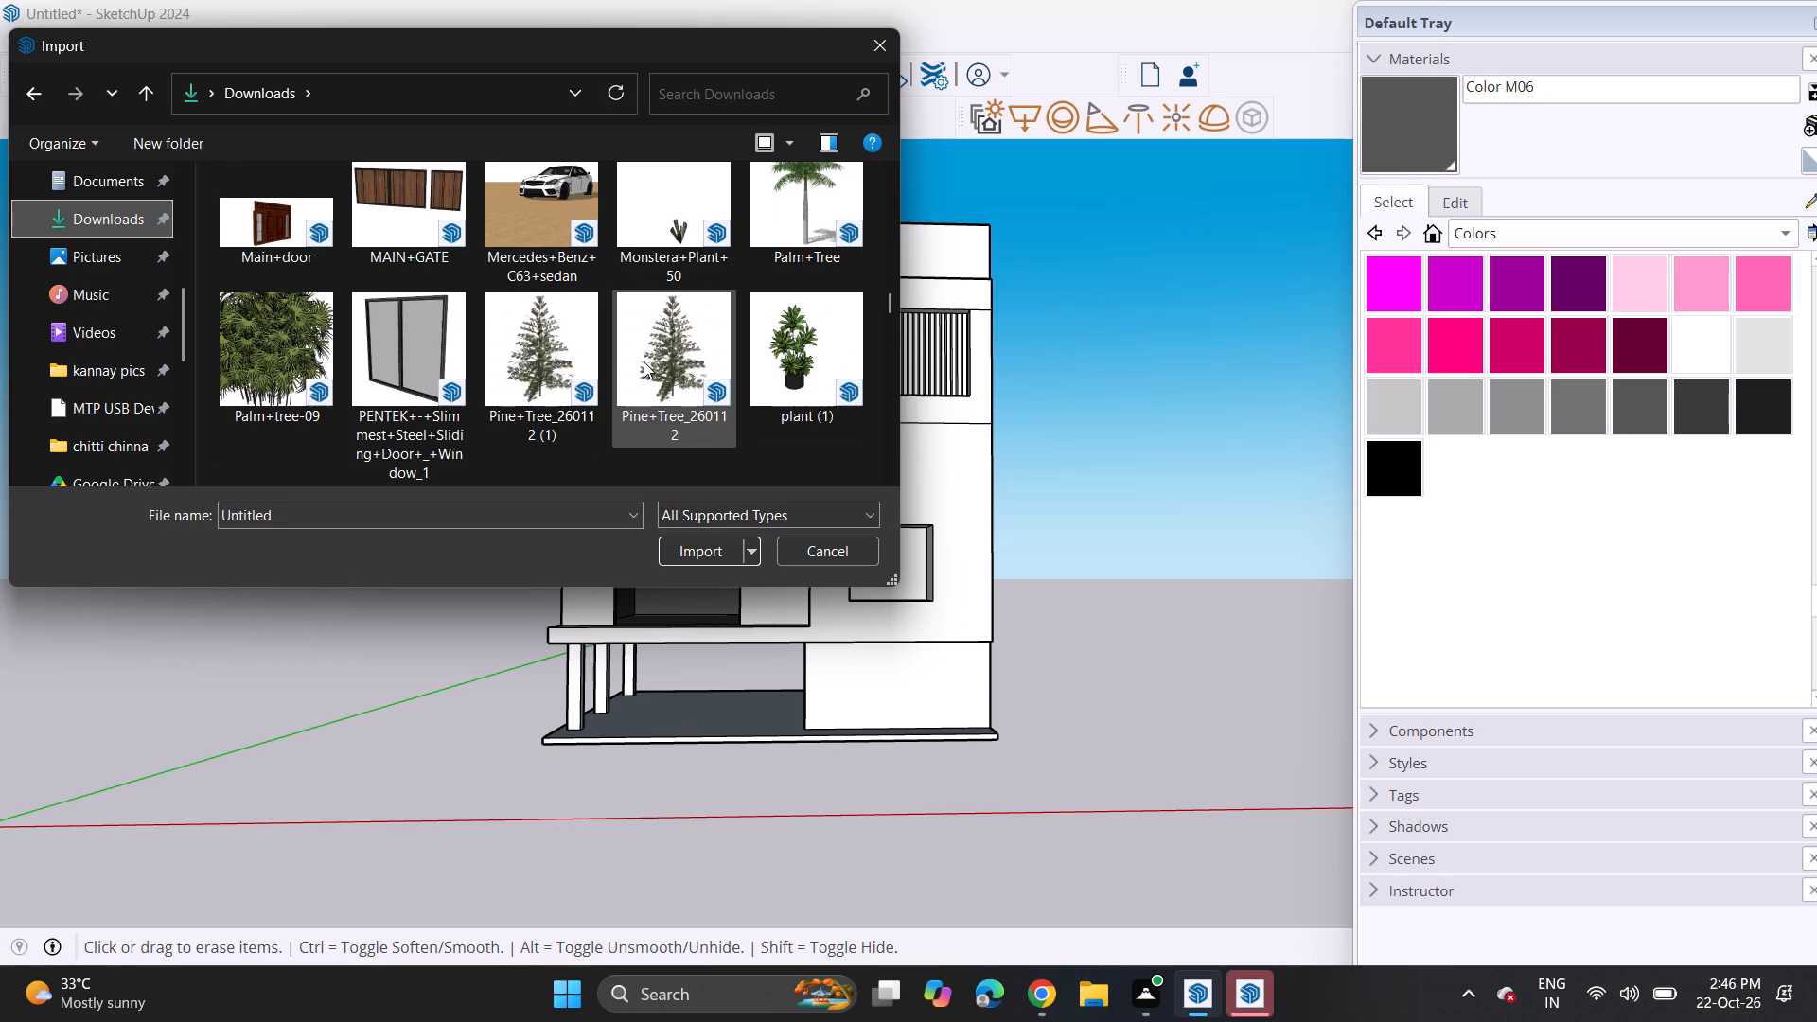
{"action": "scroll", "coordinate": [644, 361], "scroll_direction": "down", "scroll_amount": 3}
Import the curtain model rem and place it at the outer corner of the top balcony.
{"action": "left_click", "coordinate": [785, 182]}
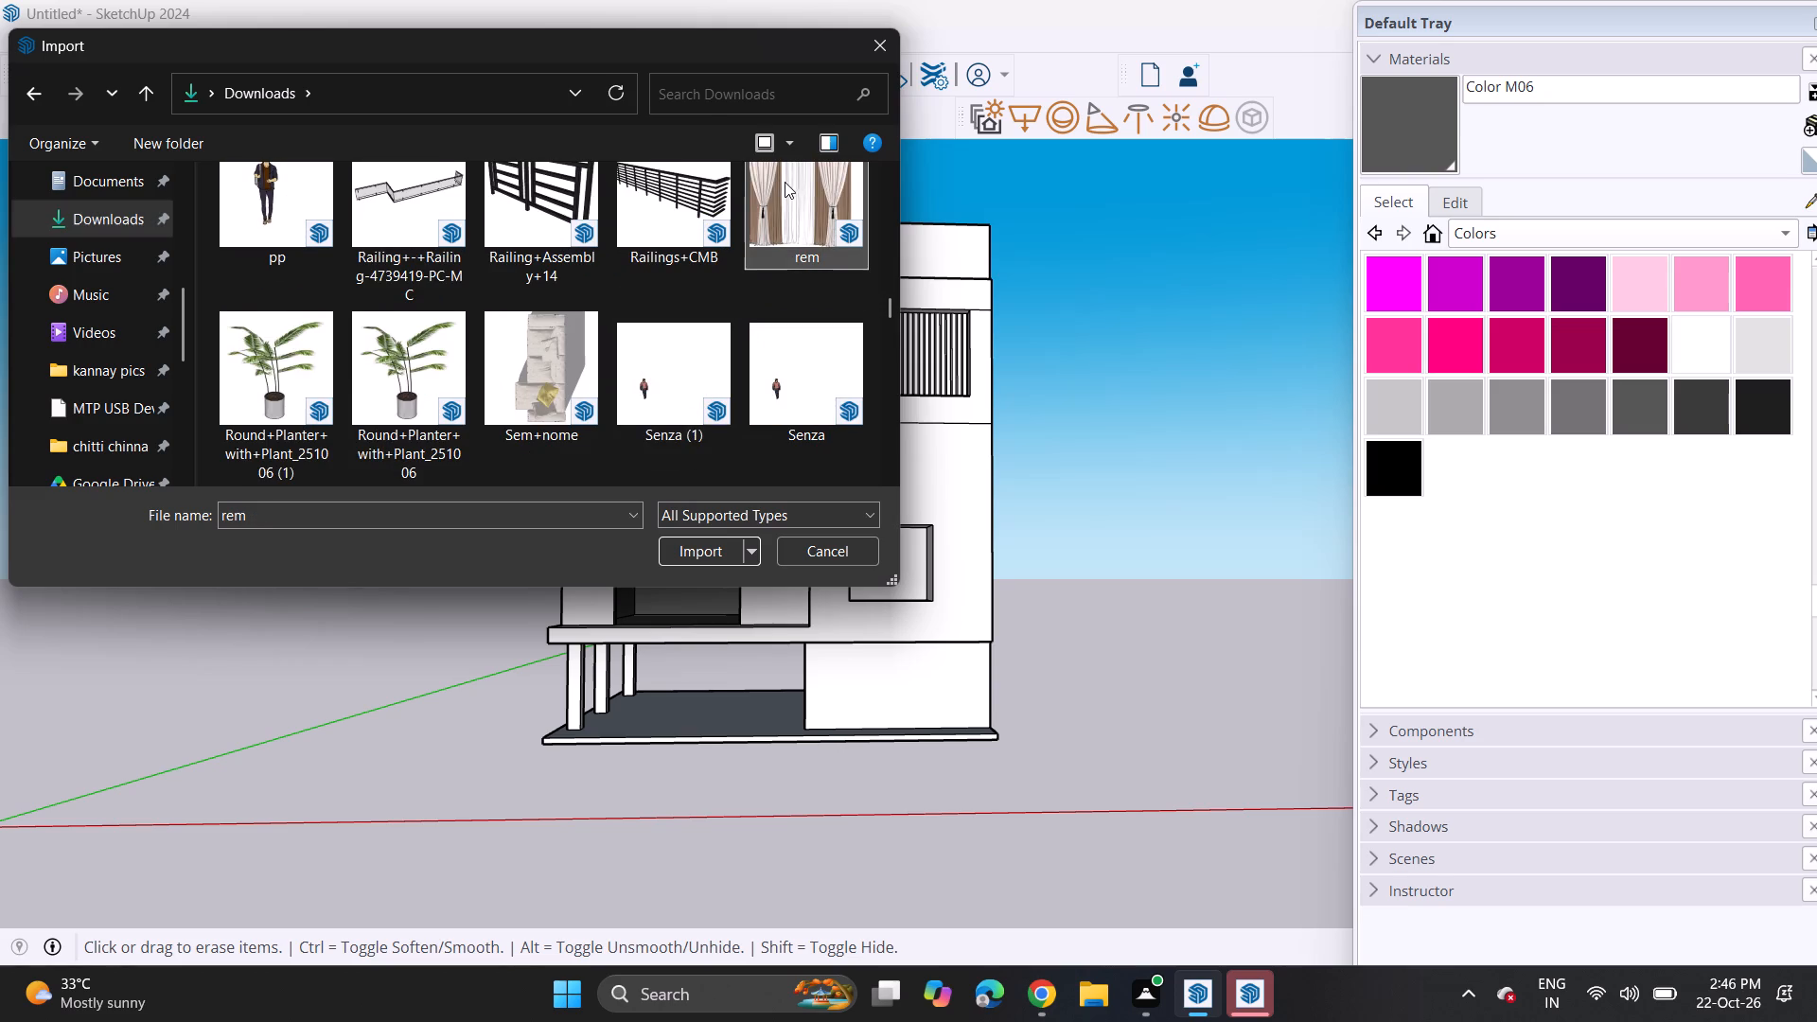
{"action": "left_click", "coordinate": [697, 546]}
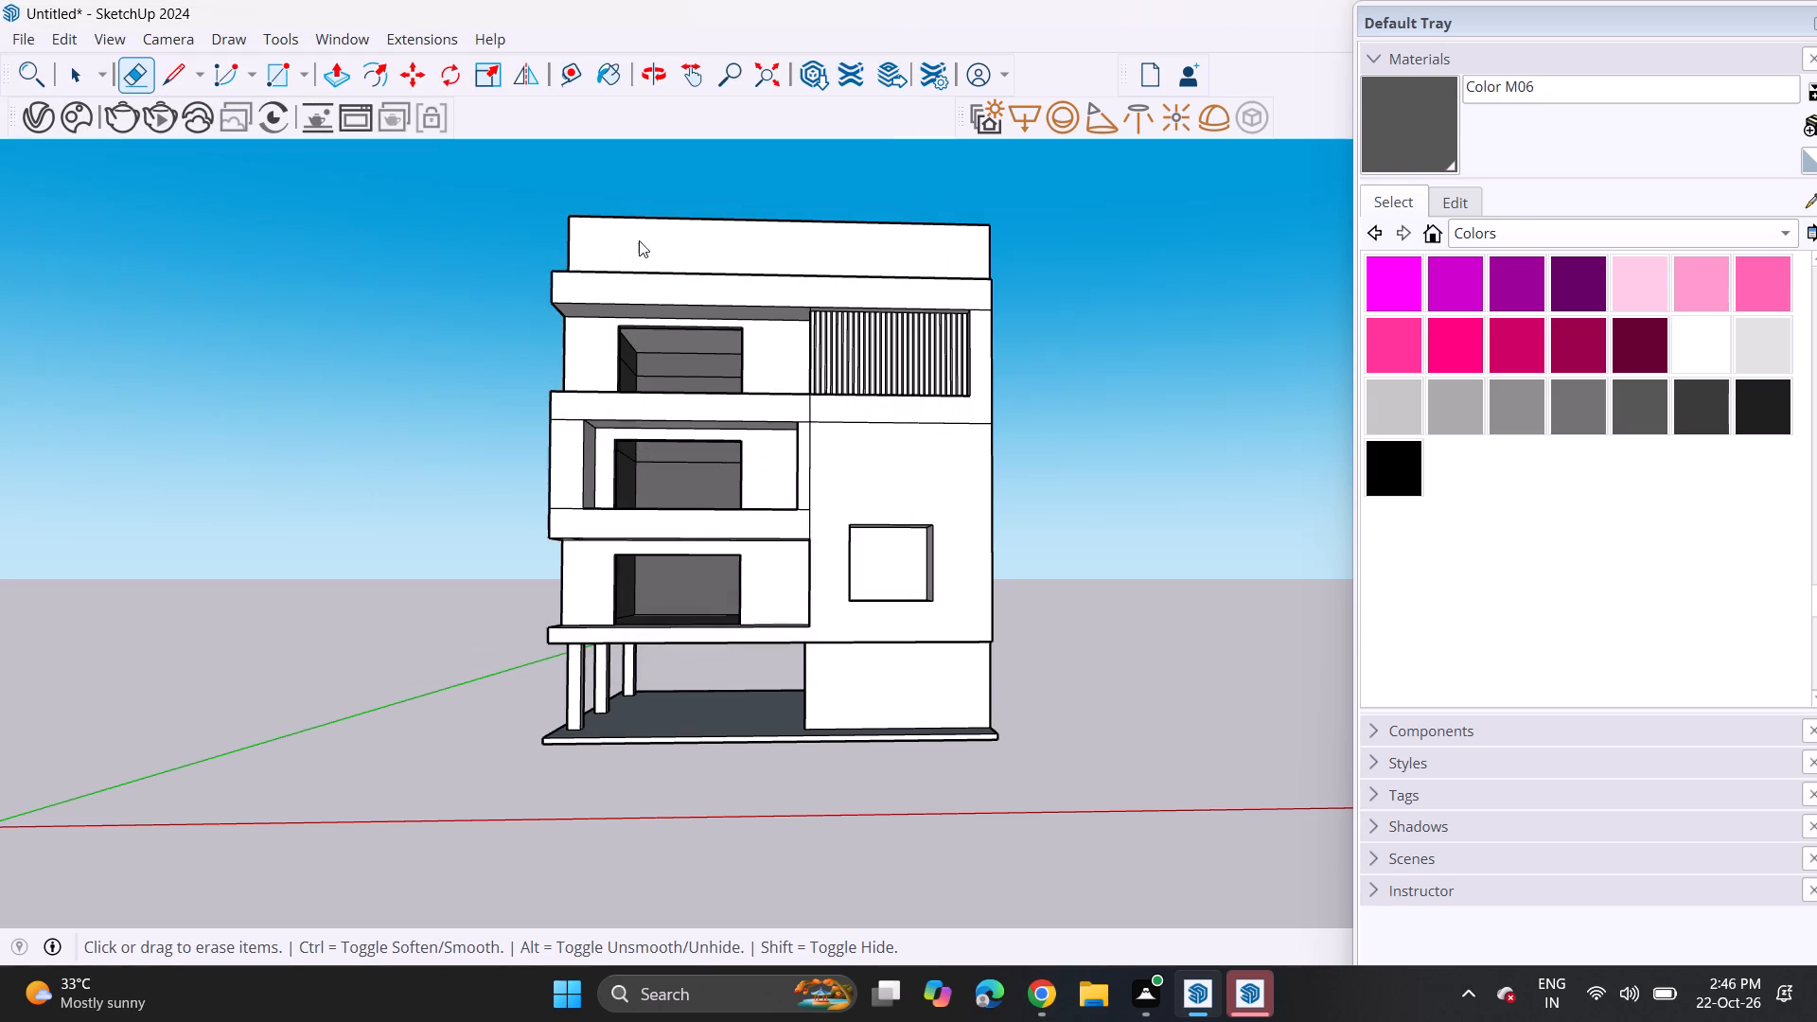
{"action": "middle_click_drag", "start_coordinate": [548, 309], "coordinate": [679, 394]}
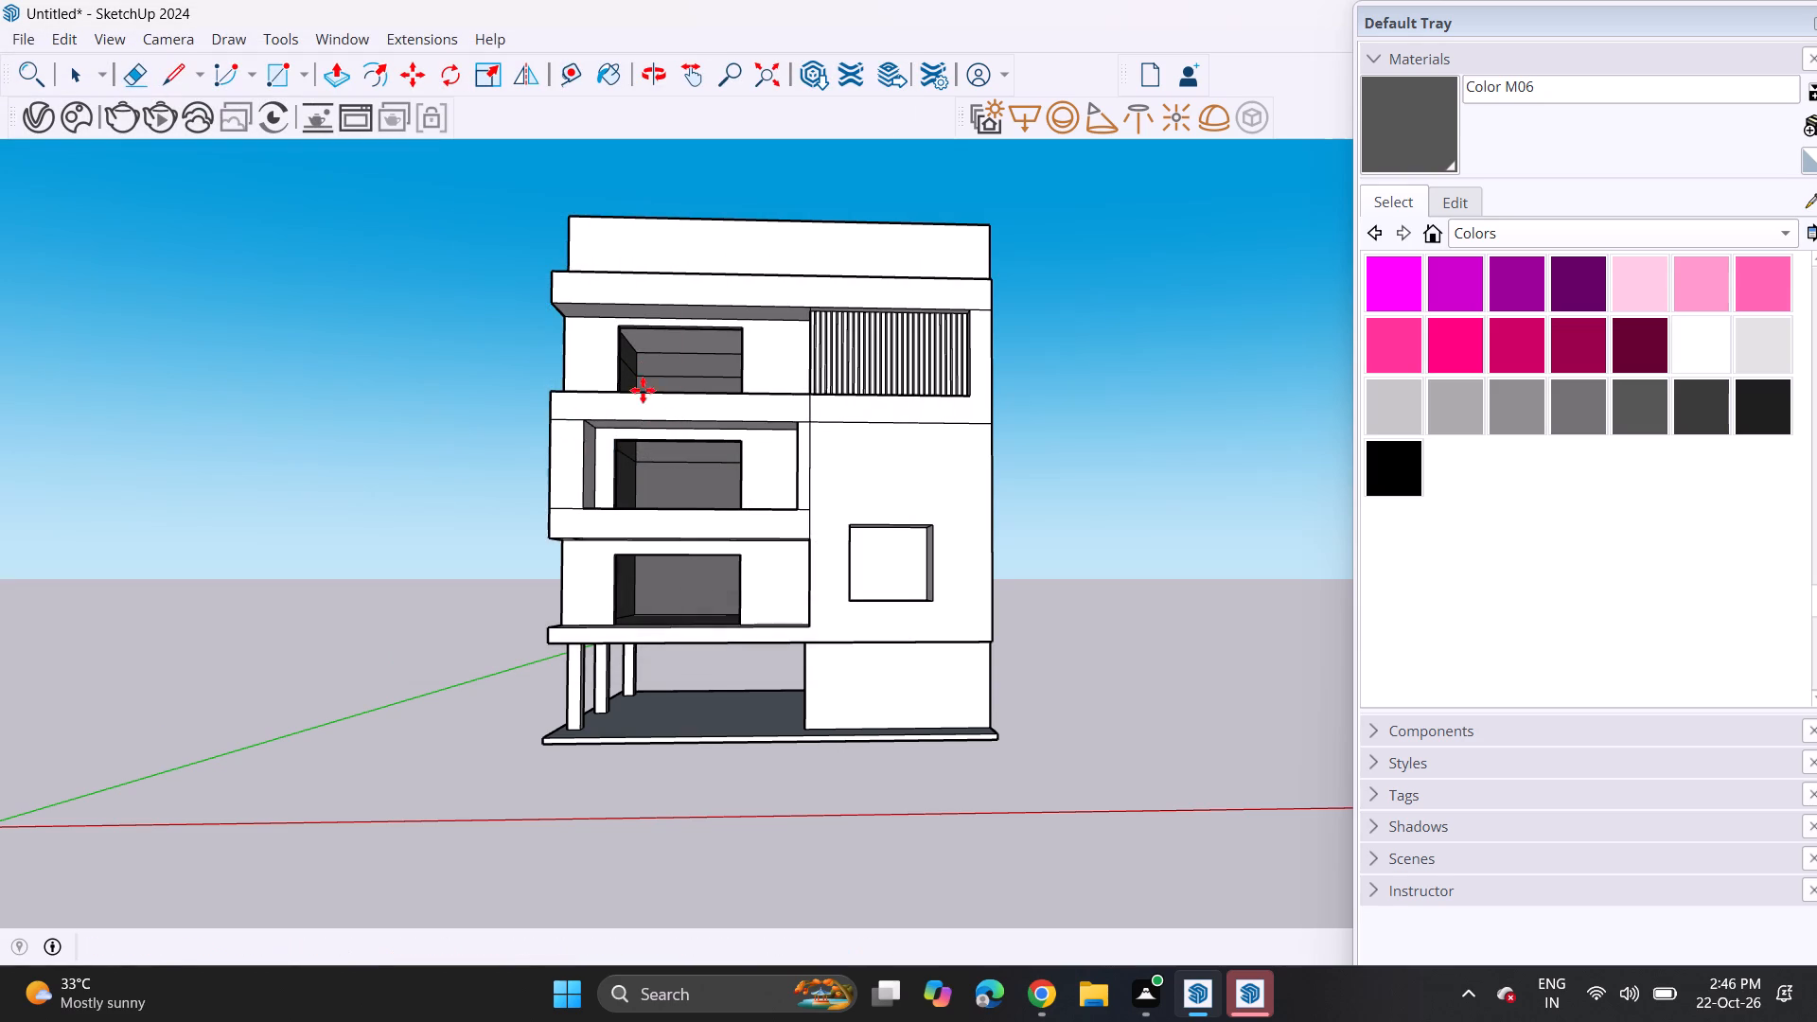
{"action": "middle_click_drag", "start_coordinate": [567, 437], "coordinate": [1129, 601]}
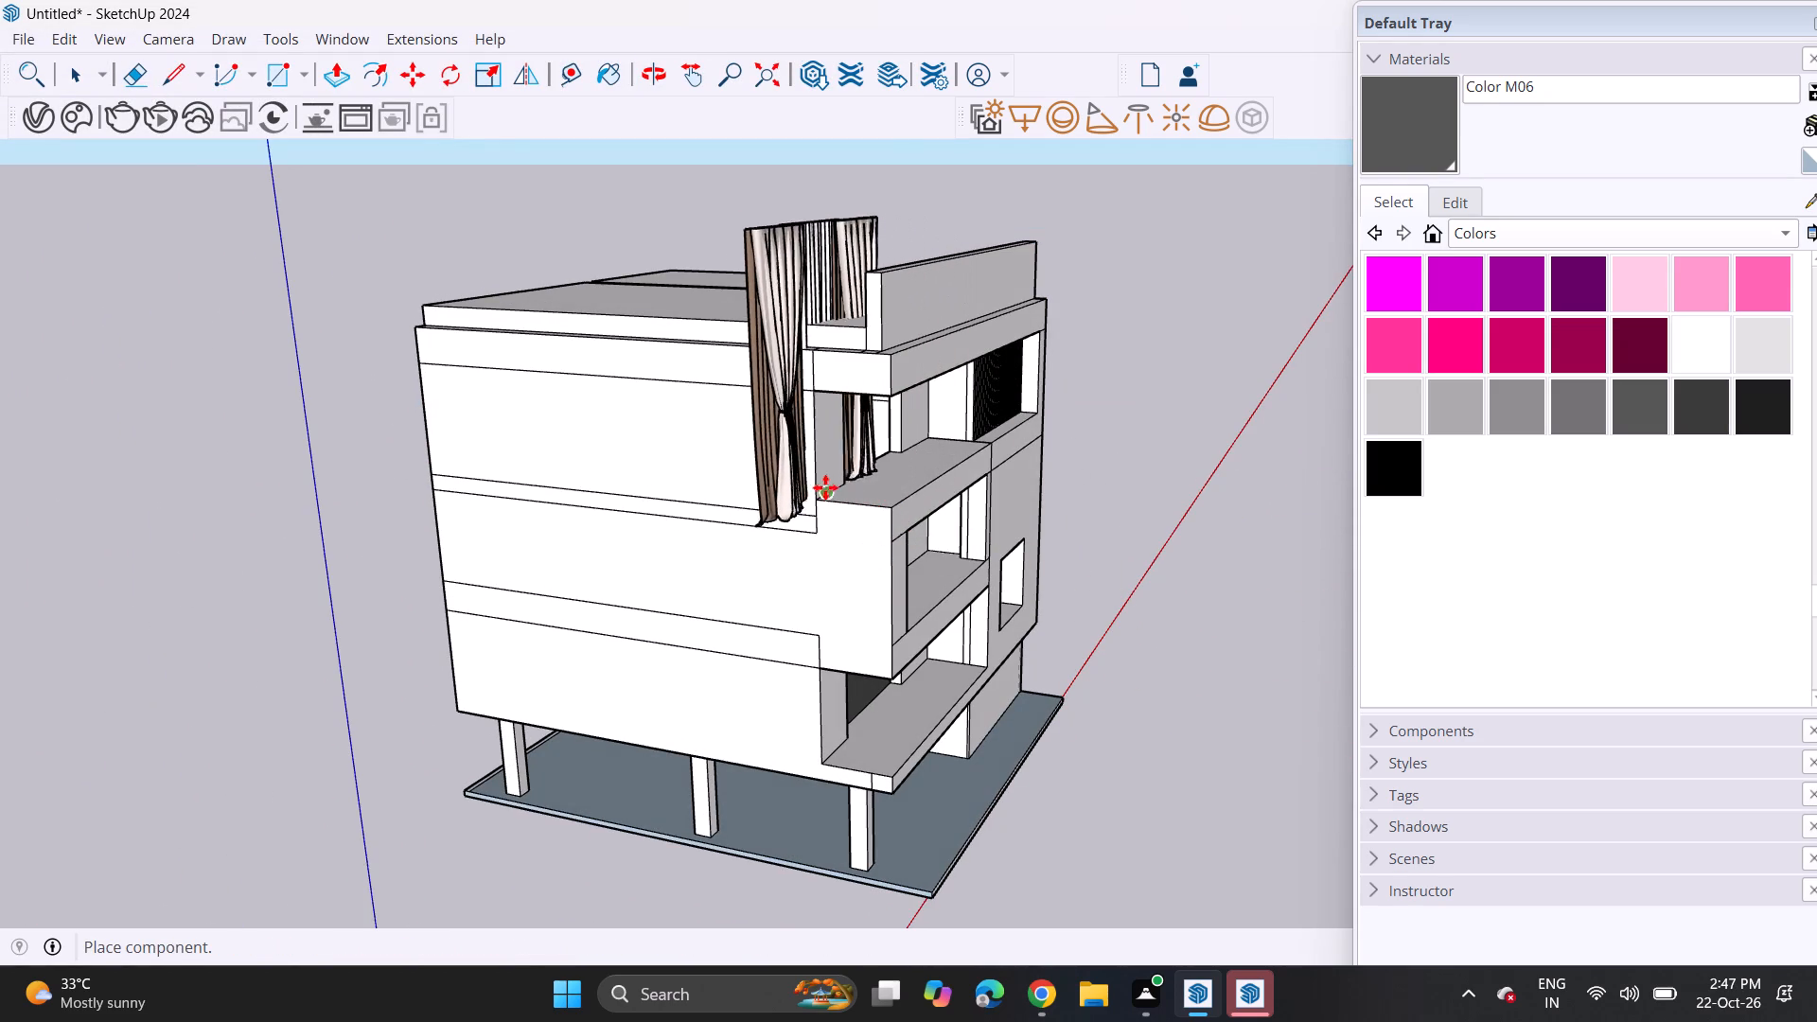
{"action": "left_click", "coordinate": [822, 485]}
Scale the curtain down from its upper outer corner so it fits beneath the roof band at the top balcony.
{"action": "middle_click_drag", "start_coordinate": [937, 362], "coordinate": [328, 406]}
{"action": "scroll", "coordinate": [308, 379], "scroll_direction": "up", "scroll_amount": 1}
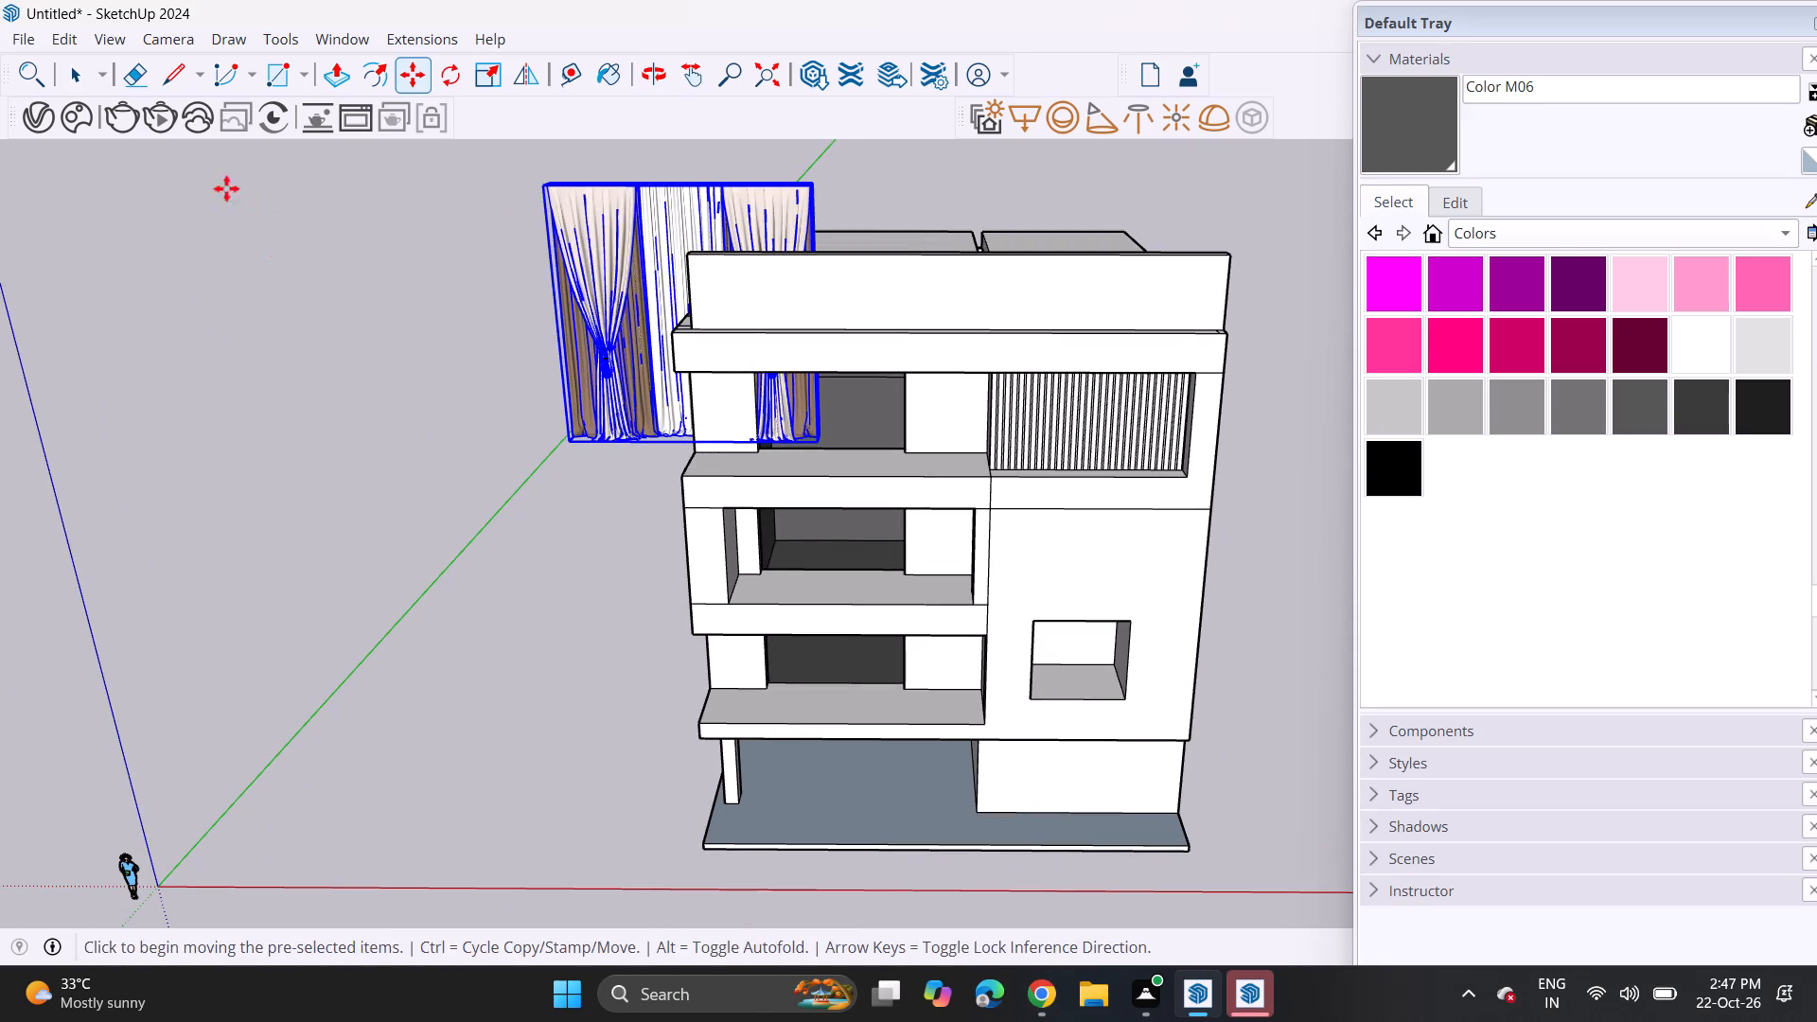
{"action": "left_click", "coordinate": [496, 72]}
{"action": "left_click", "coordinate": [554, 191]}
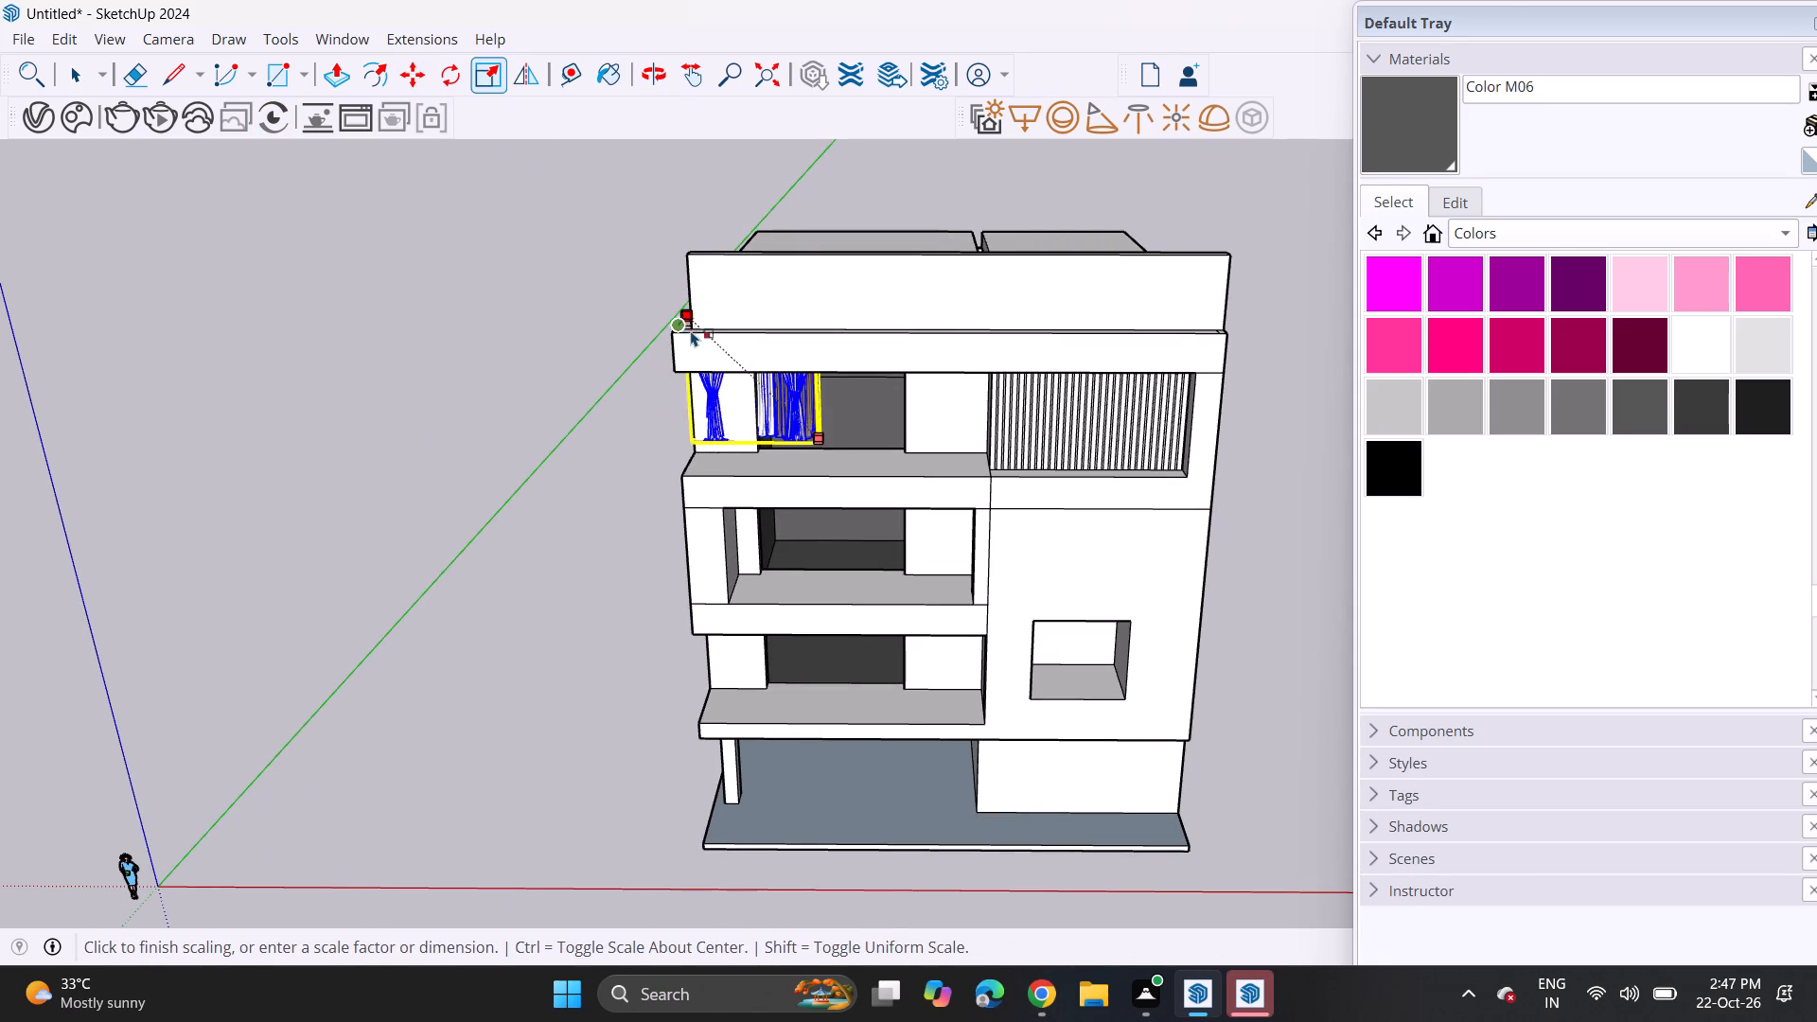
{"action": "left_click", "coordinate": [704, 374]}
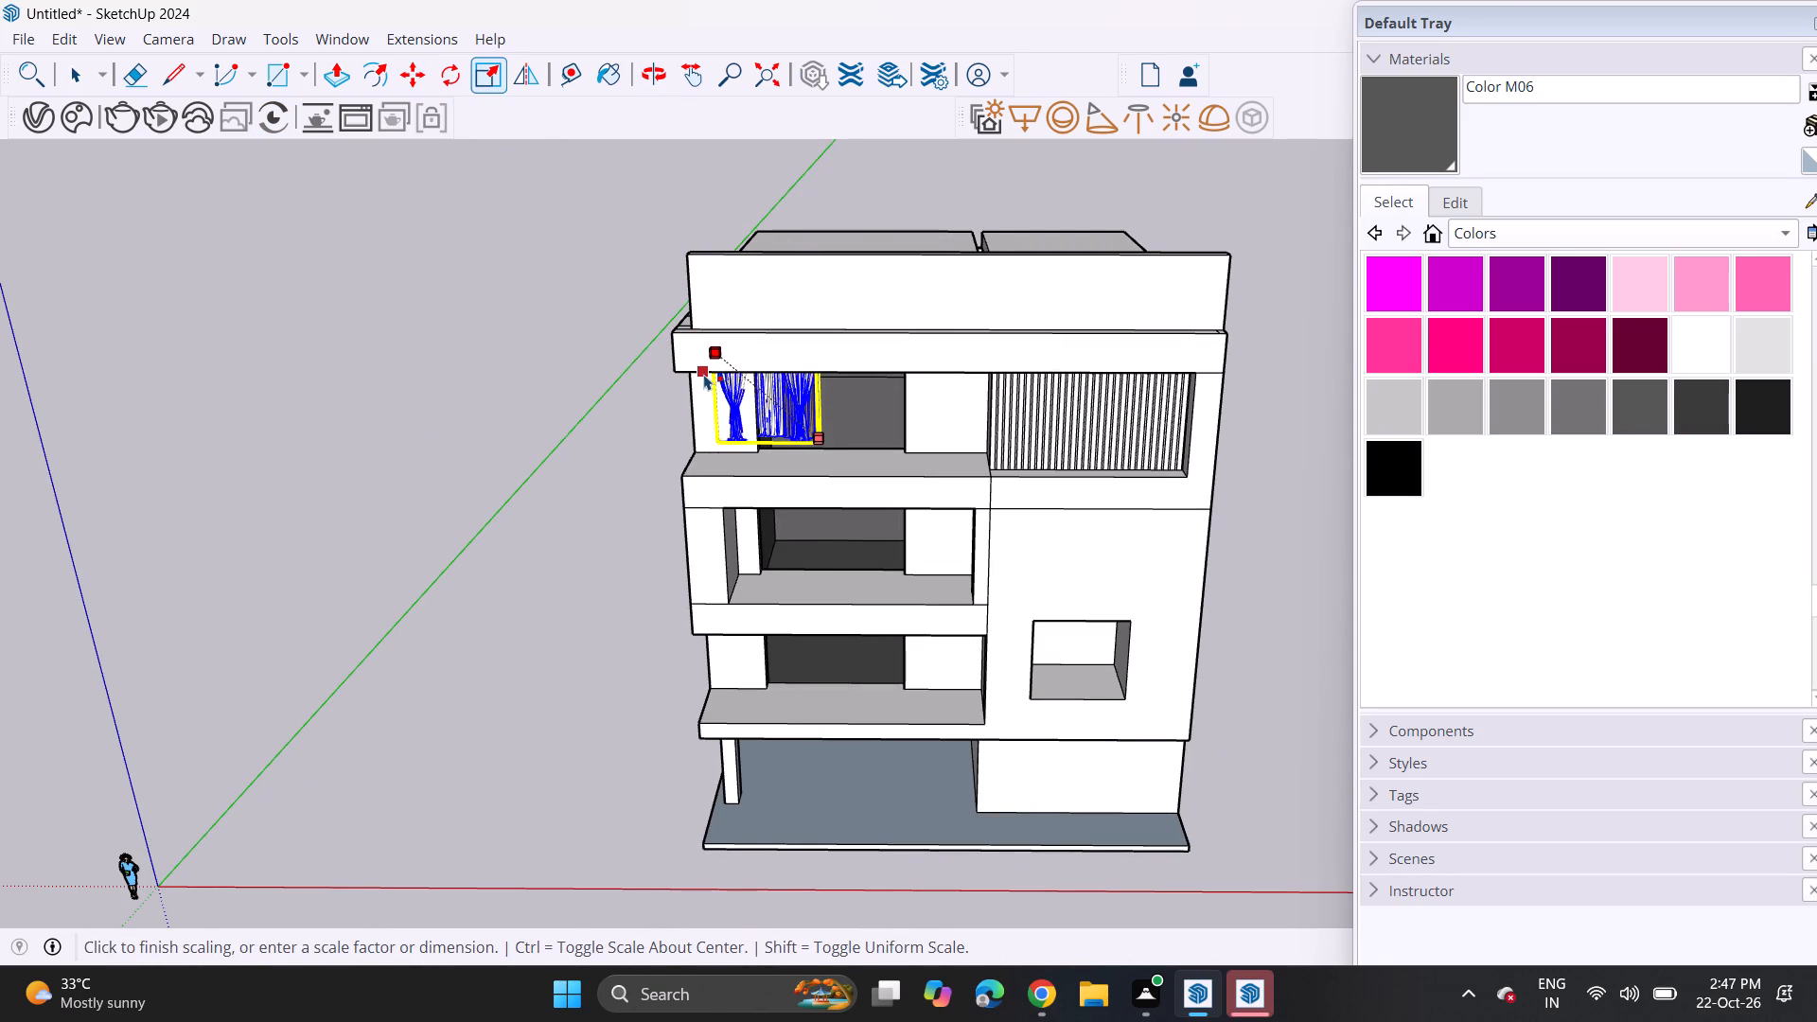
{"action": "middle_click_drag", "start_coordinate": [793, 471], "coordinate": [789, 405]}
{"action": "scroll", "coordinate": [789, 414], "scroll_direction": "up", "scroll_amount": 7}
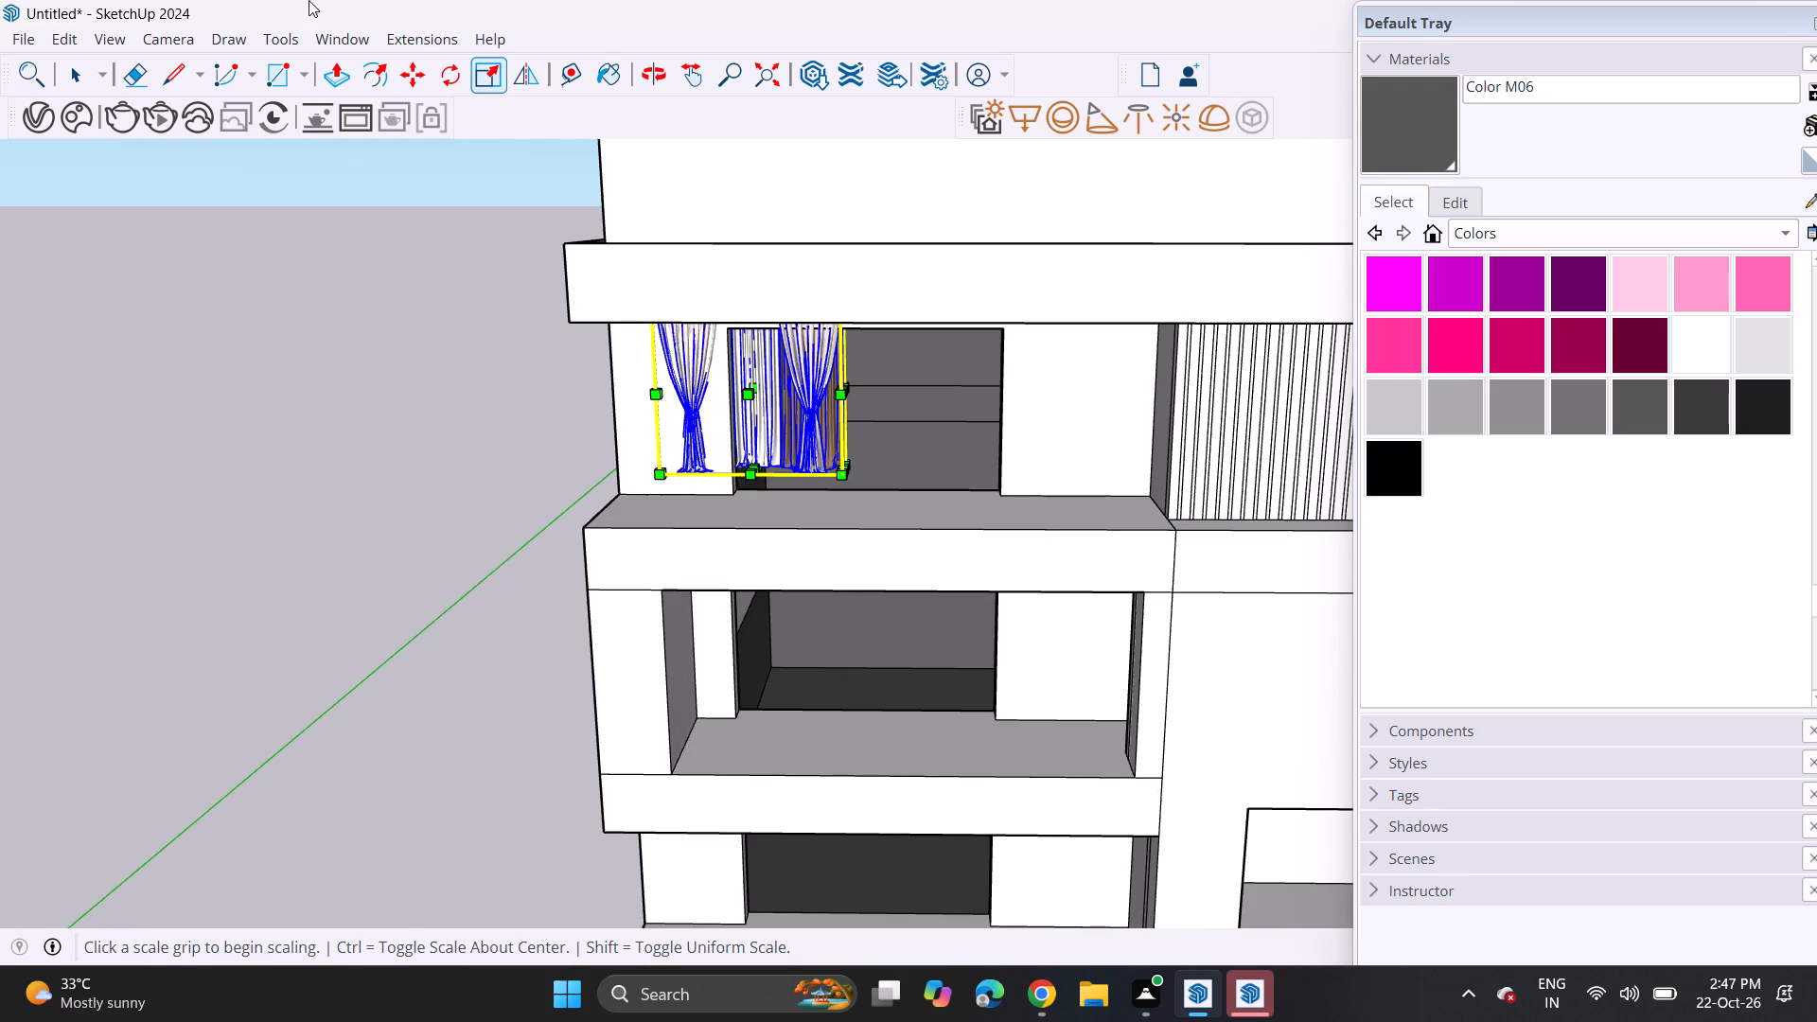
Move the curtain into the top balcony's opening, aligning its upper outer corner with the opening's upper corner.
{"action": "left_click", "coordinate": [422, 77]}
{"action": "left_click", "coordinate": [755, 388]}
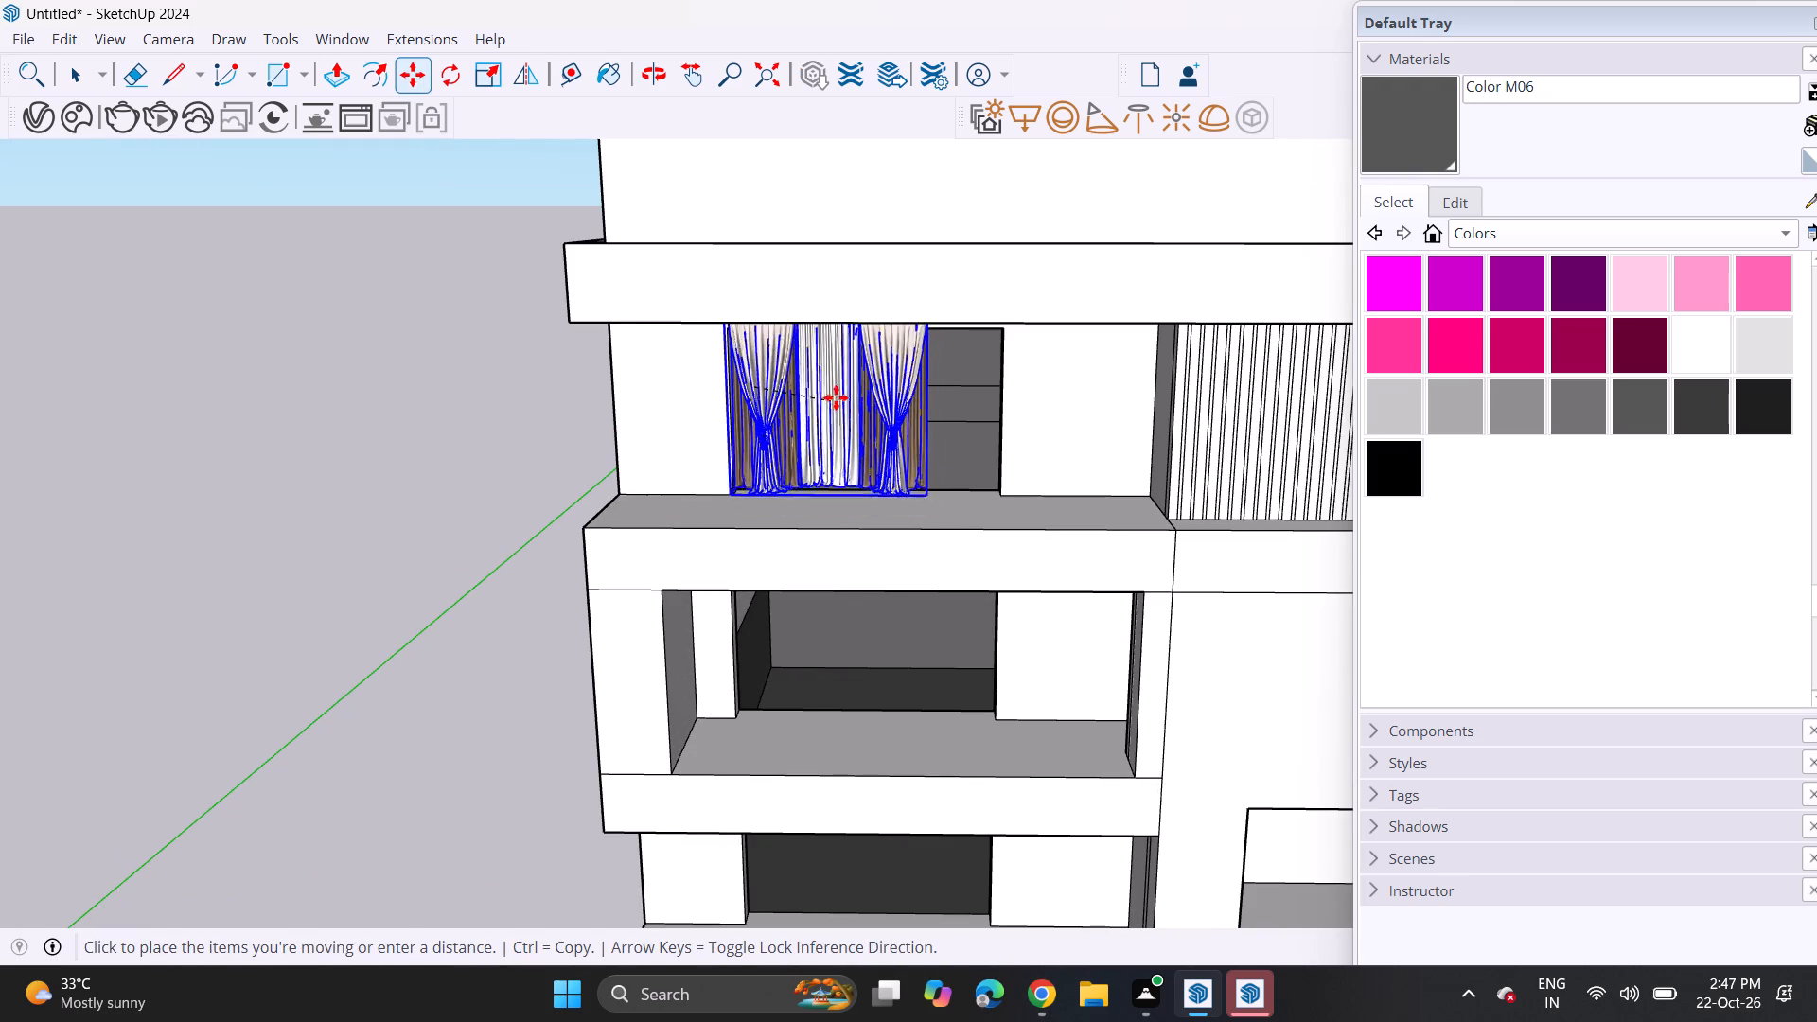
{"action": "left_click", "coordinate": [836, 397]}
{"action": "middle_click_drag", "start_coordinate": [917, 364], "coordinate": [656, 300]}
{"action": "scroll", "coordinate": [656, 300], "scroll_direction": "up", "scroll_amount": 1}
{"action": "scroll", "coordinate": [767, 310], "scroll_direction": "up", "scroll_amount": 13}
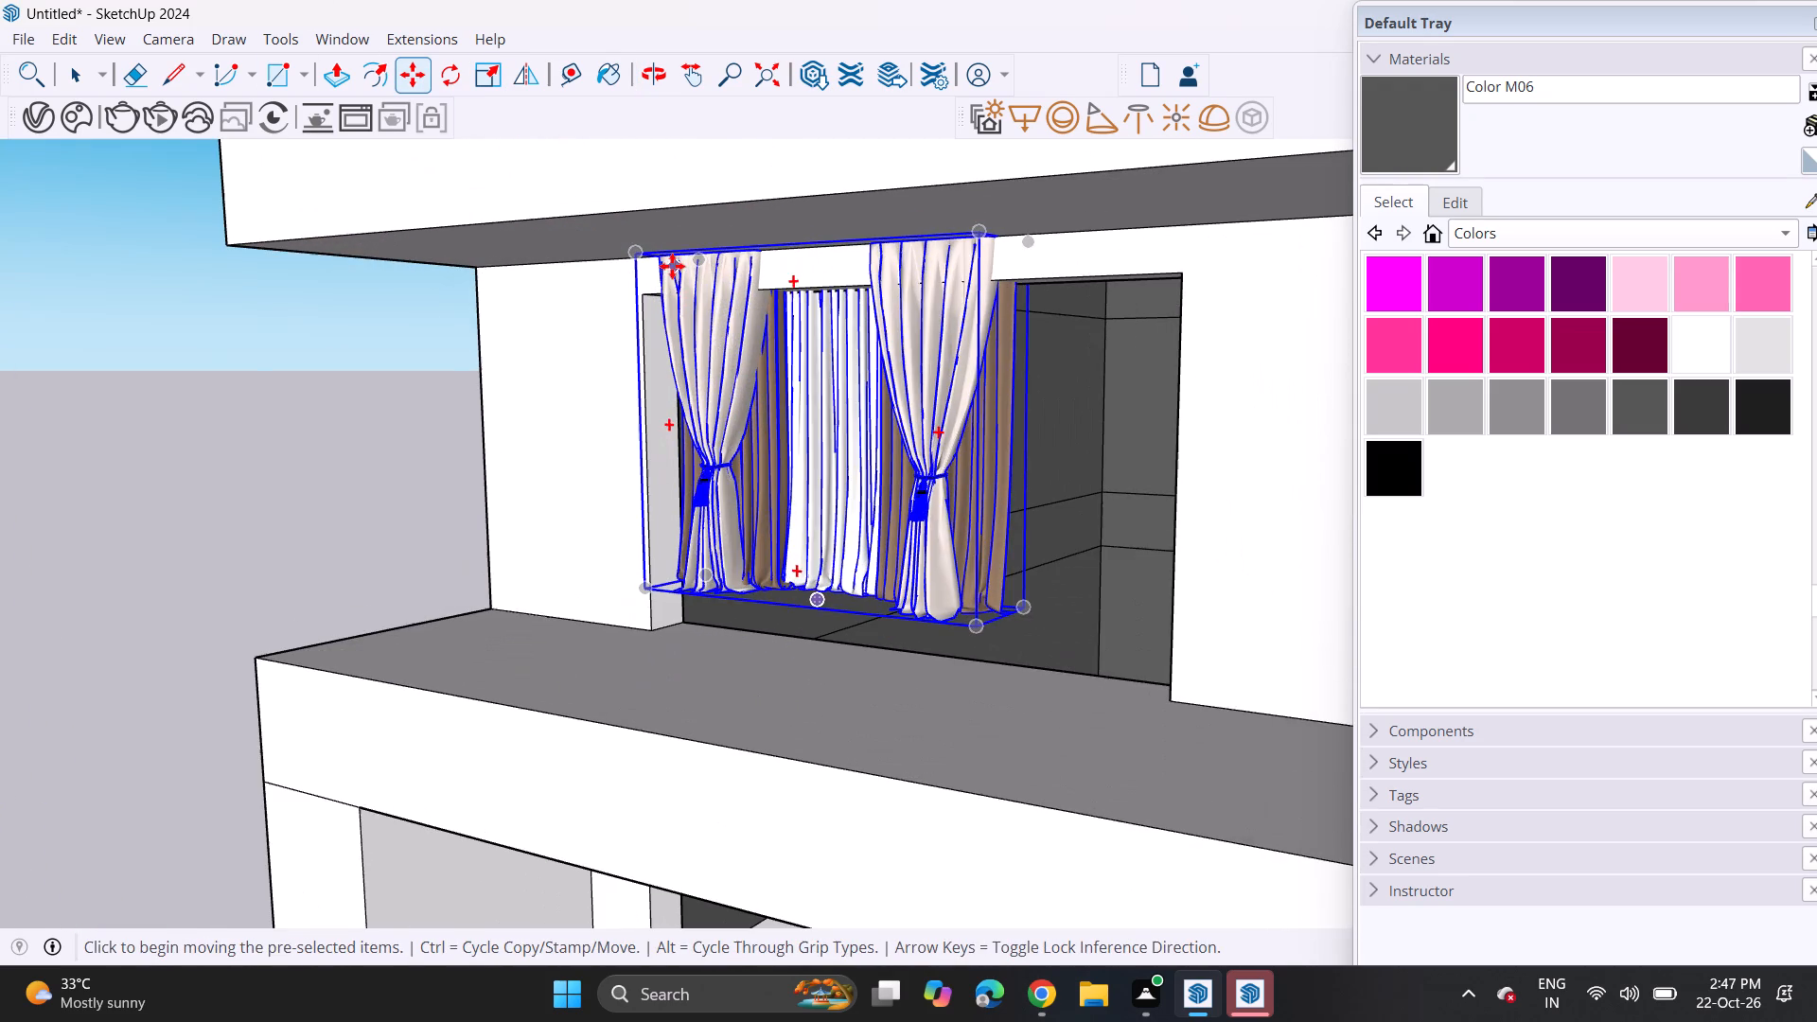
{"action": "left_click", "coordinate": [640, 248]}
{"action": "left_click", "coordinate": [664, 300]}
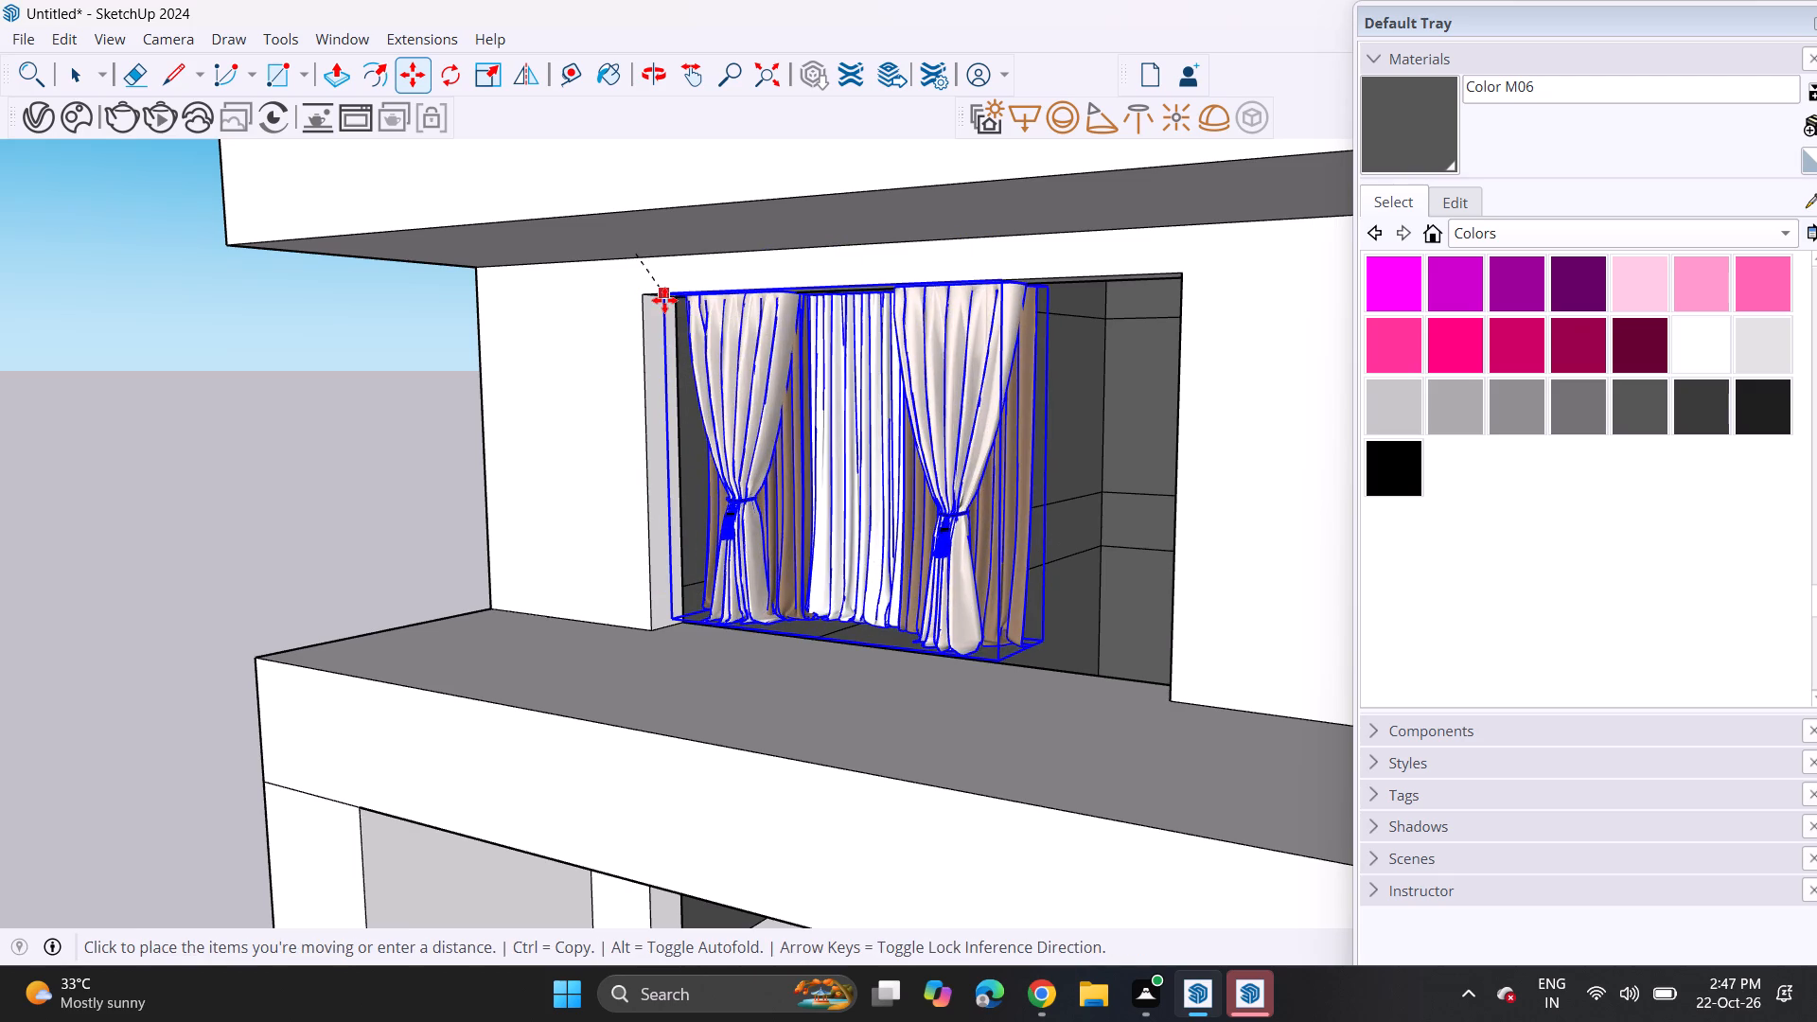
Scale the curtain wider to span the top balcony's opening and flatten its depth so it is thin.
{"action": "middle_click_drag", "start_coordinate": [773, 379], "coordinate": [878, 364]}
{"action": "scroll", "coordinate": [842, 376], "scroll_direction": "up", "scroll_amount": 1}
{"action": "middle_click_drag", "start_coordinate": [816, 376], "coordinate": [479, 387]}
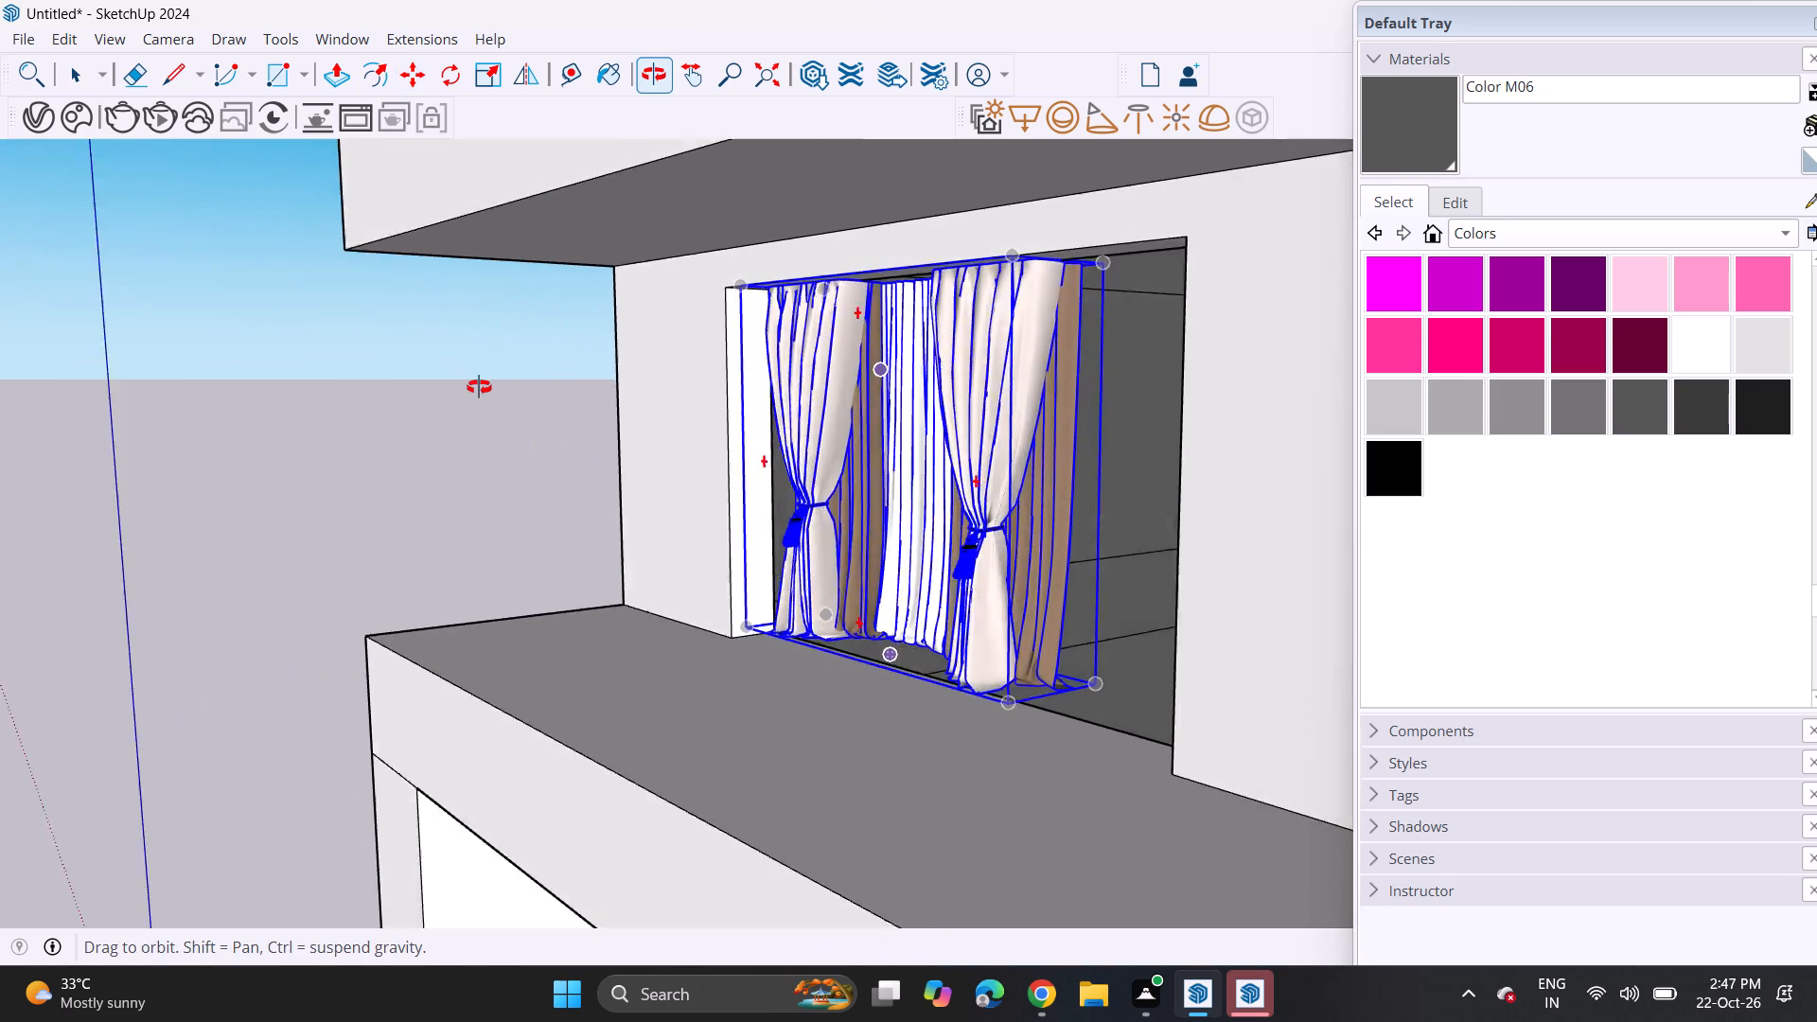
{"action": "middle_click_drag", "start_coordinate": [479, 387], "coordinate": [699, 368]}
{"action": "left_click", "coordinate": [479, 70]}
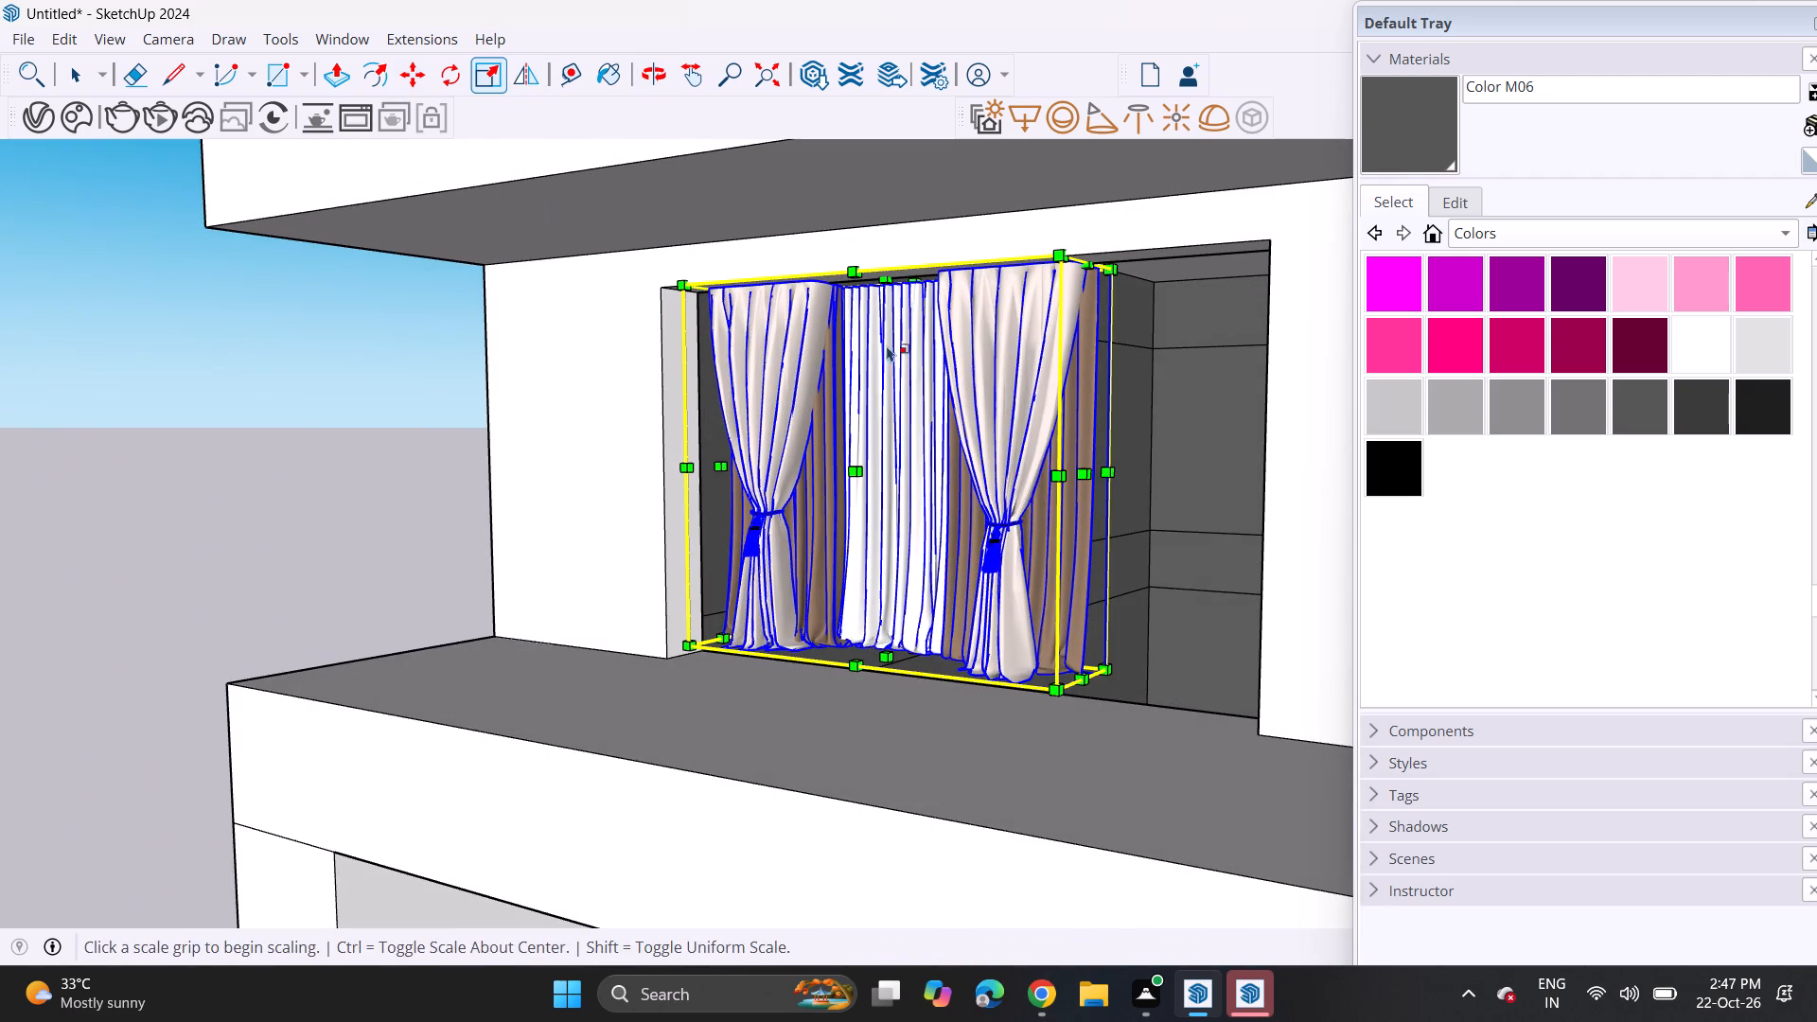
{"action": "left_click", "coordinate": [1084, 475]}
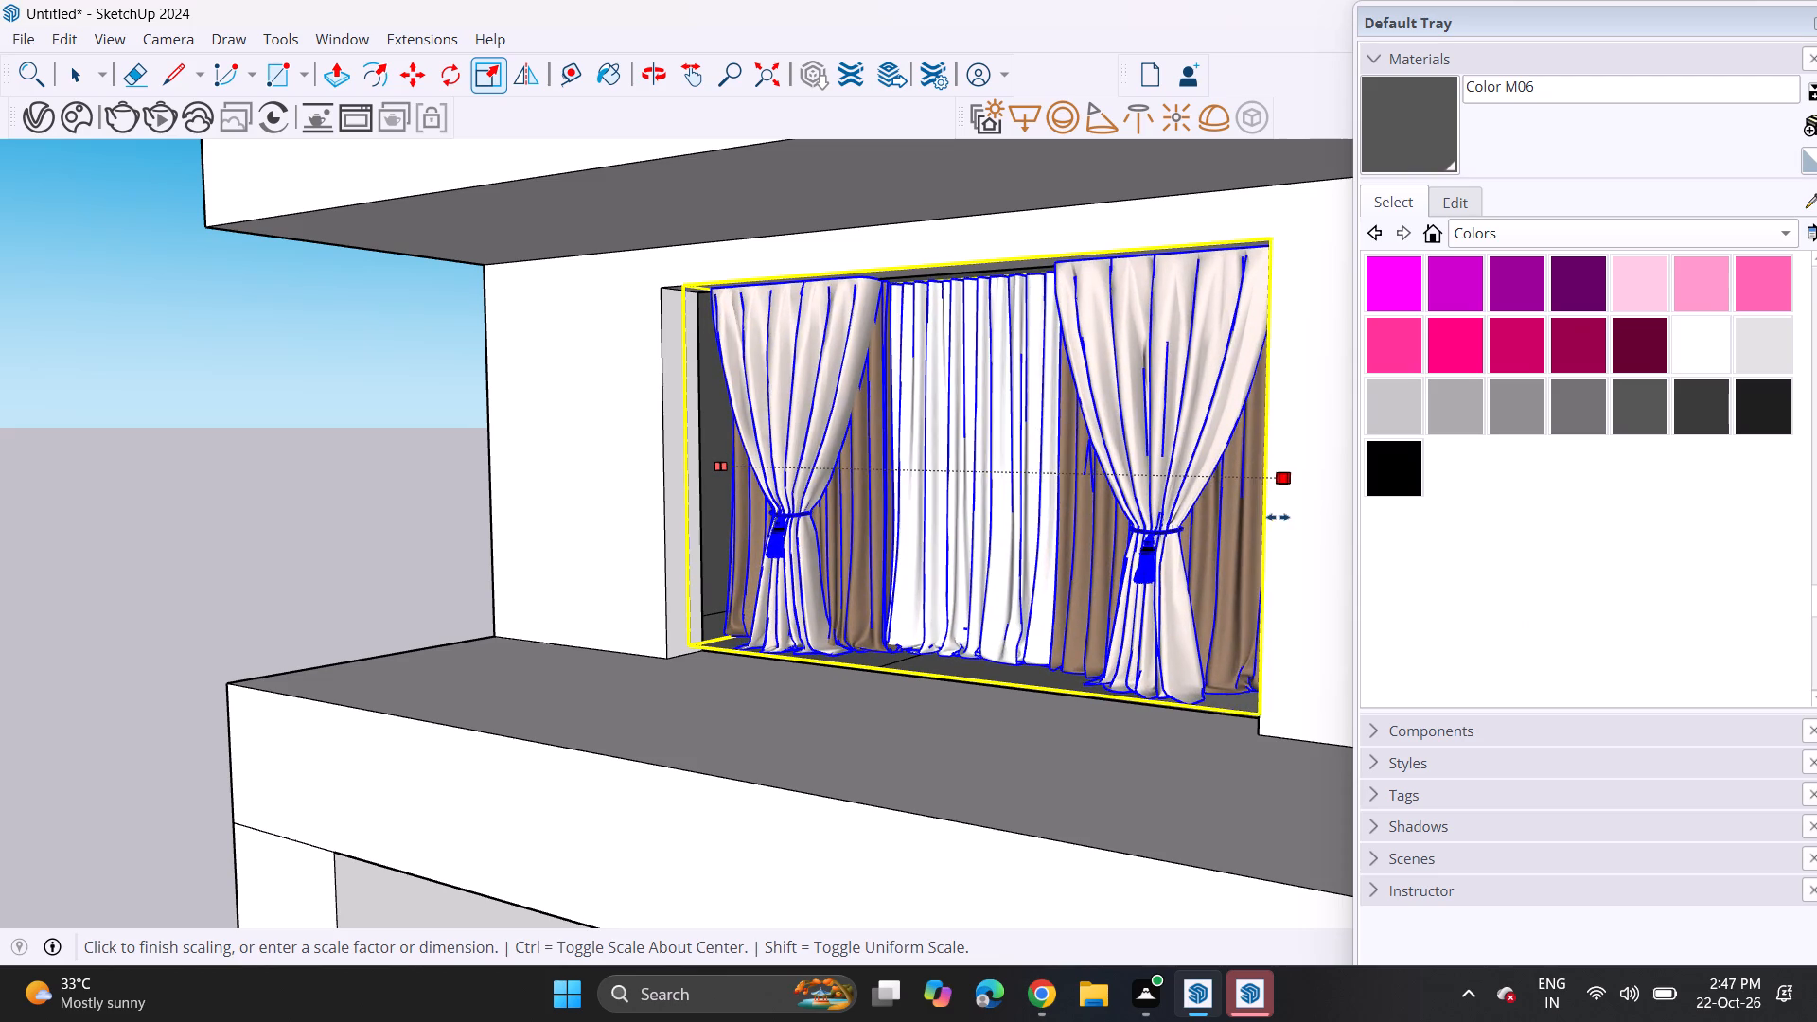
{"action": "left_click", "coordinate": [1278, 517]}
{"action": "left_click", "coordinate": [930, 472]}
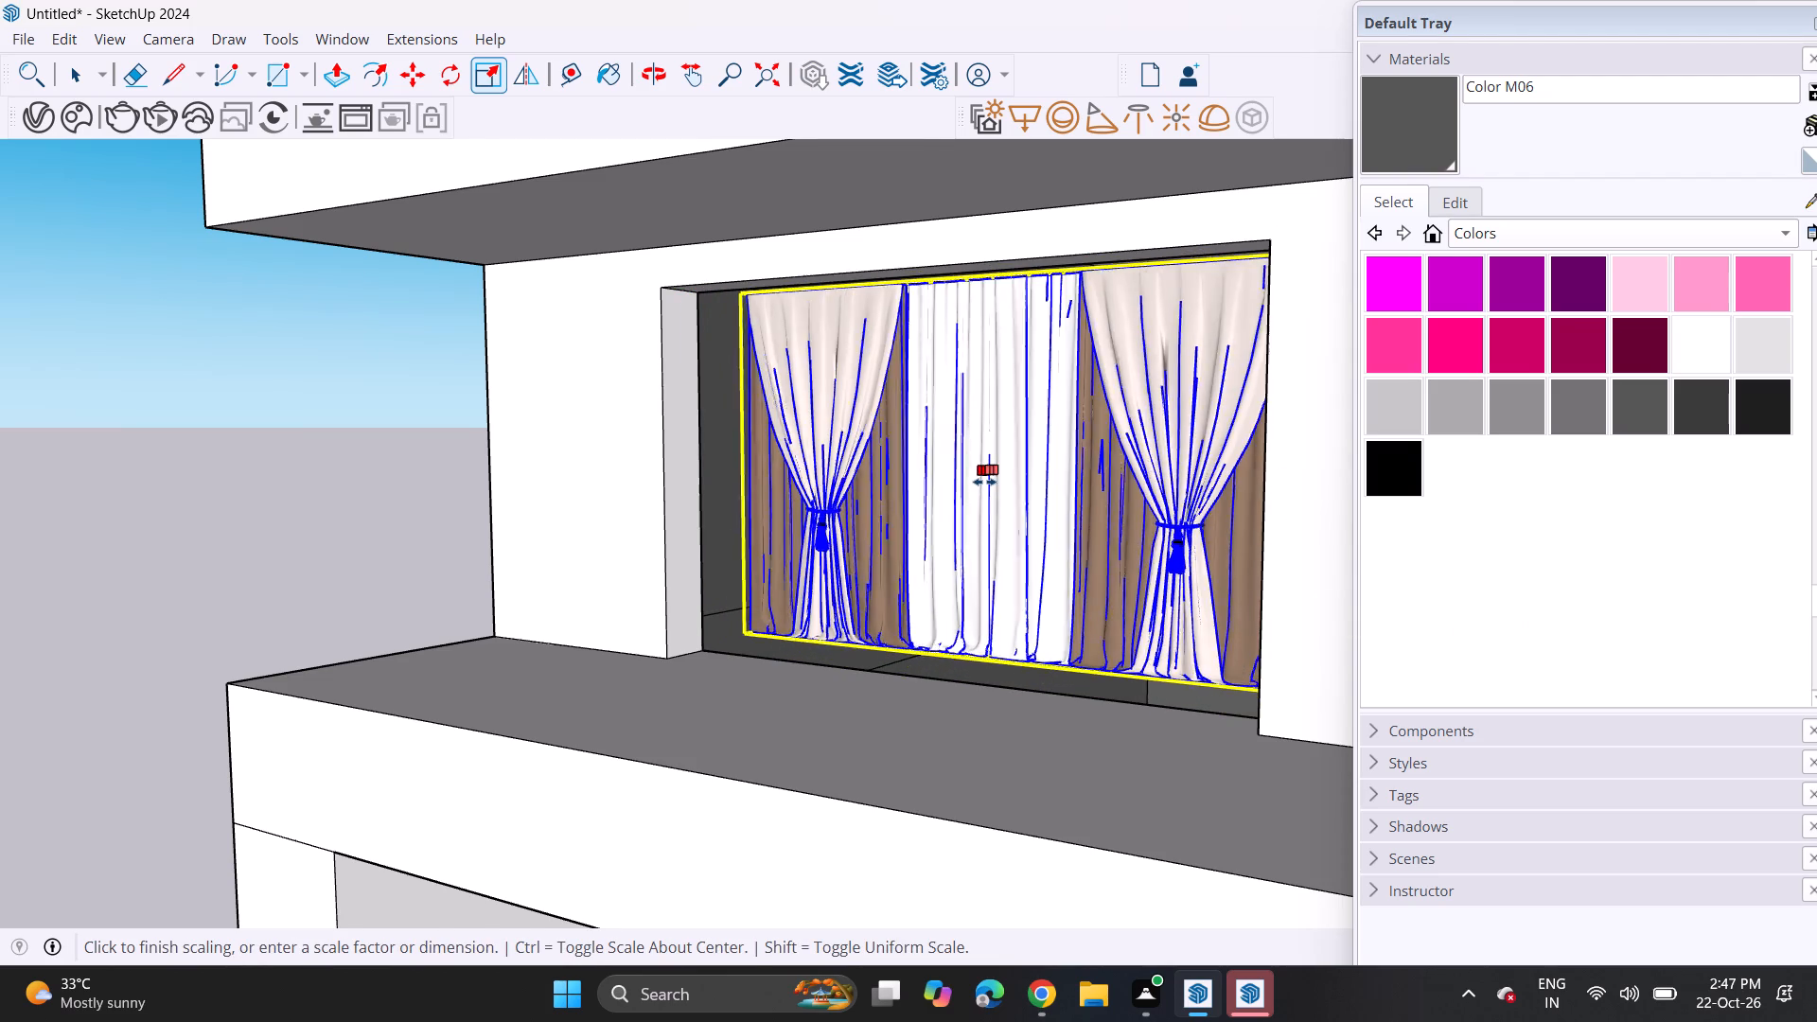
{"action": "left_click", "coordinate": [984, 482]}
Move the flattened curtain by its upper corner to the inner upper corner of the top balcony's opening.
{"action": "key", "text": "space"}
{"action": "key", "text": "m"}
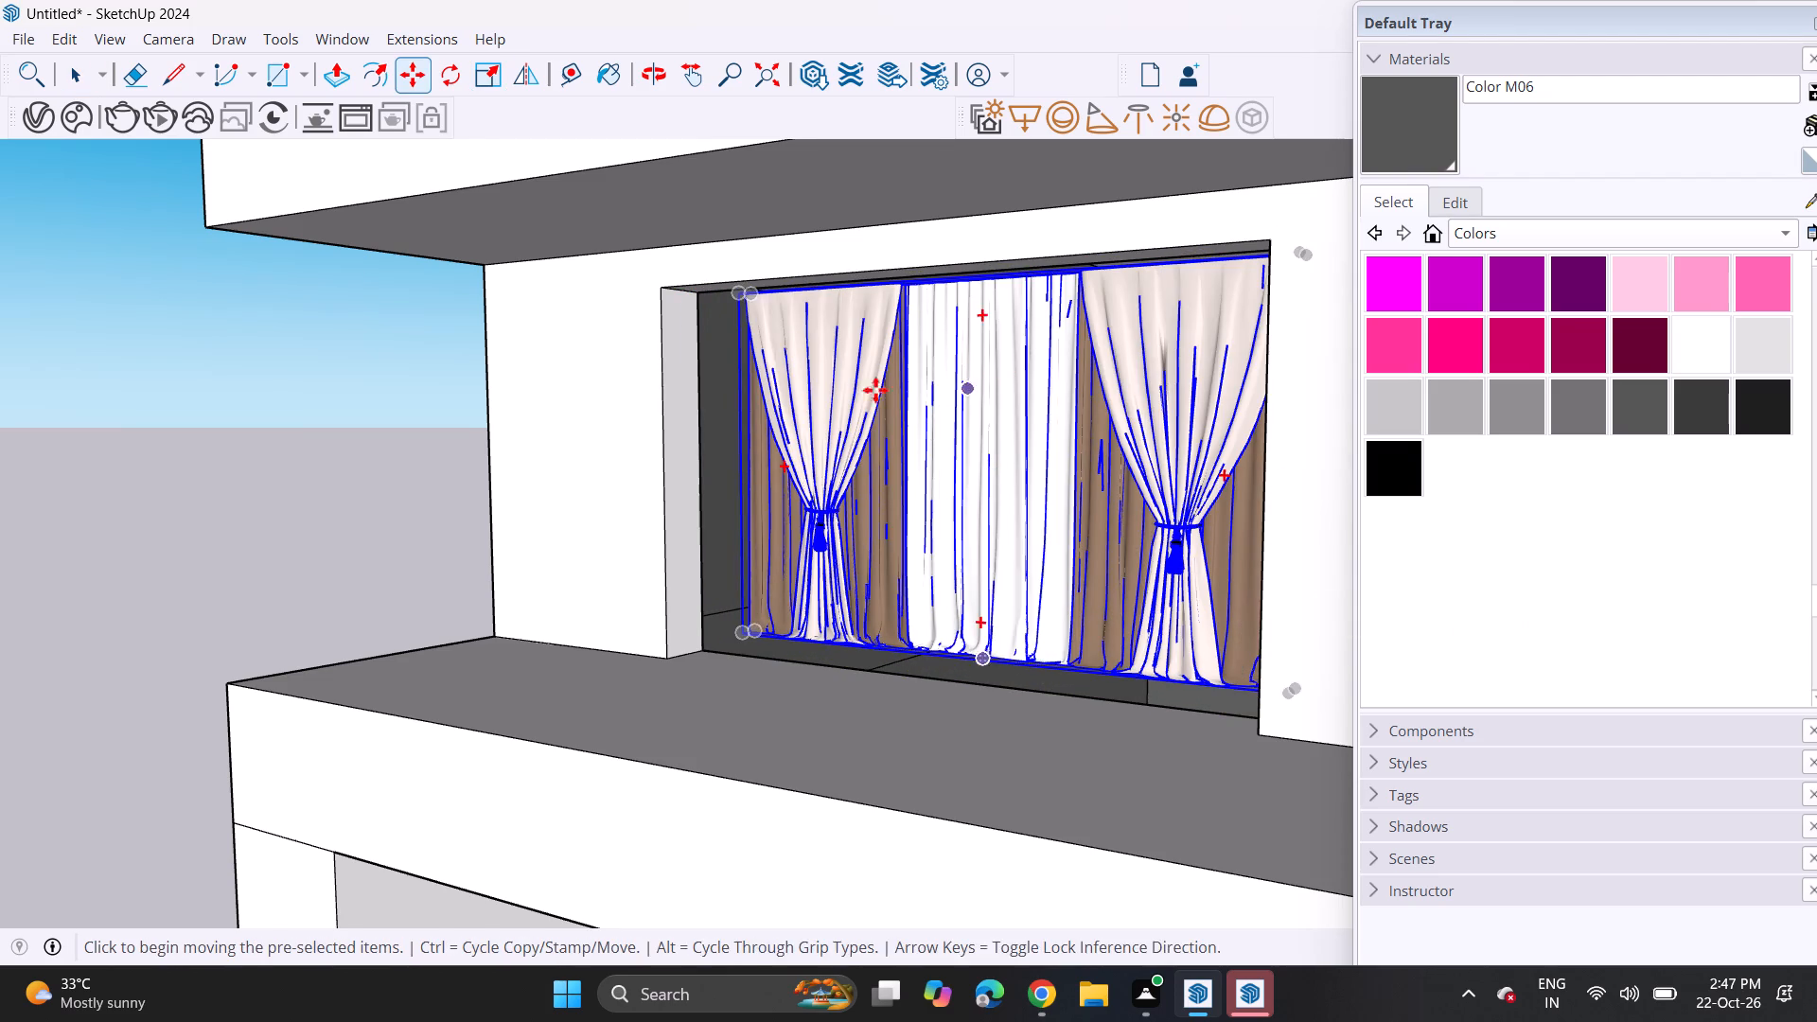
{"action": "left_click", "coordinate": [731, 293]}
{"action": "left_click", "coordinate": [707, 296]}
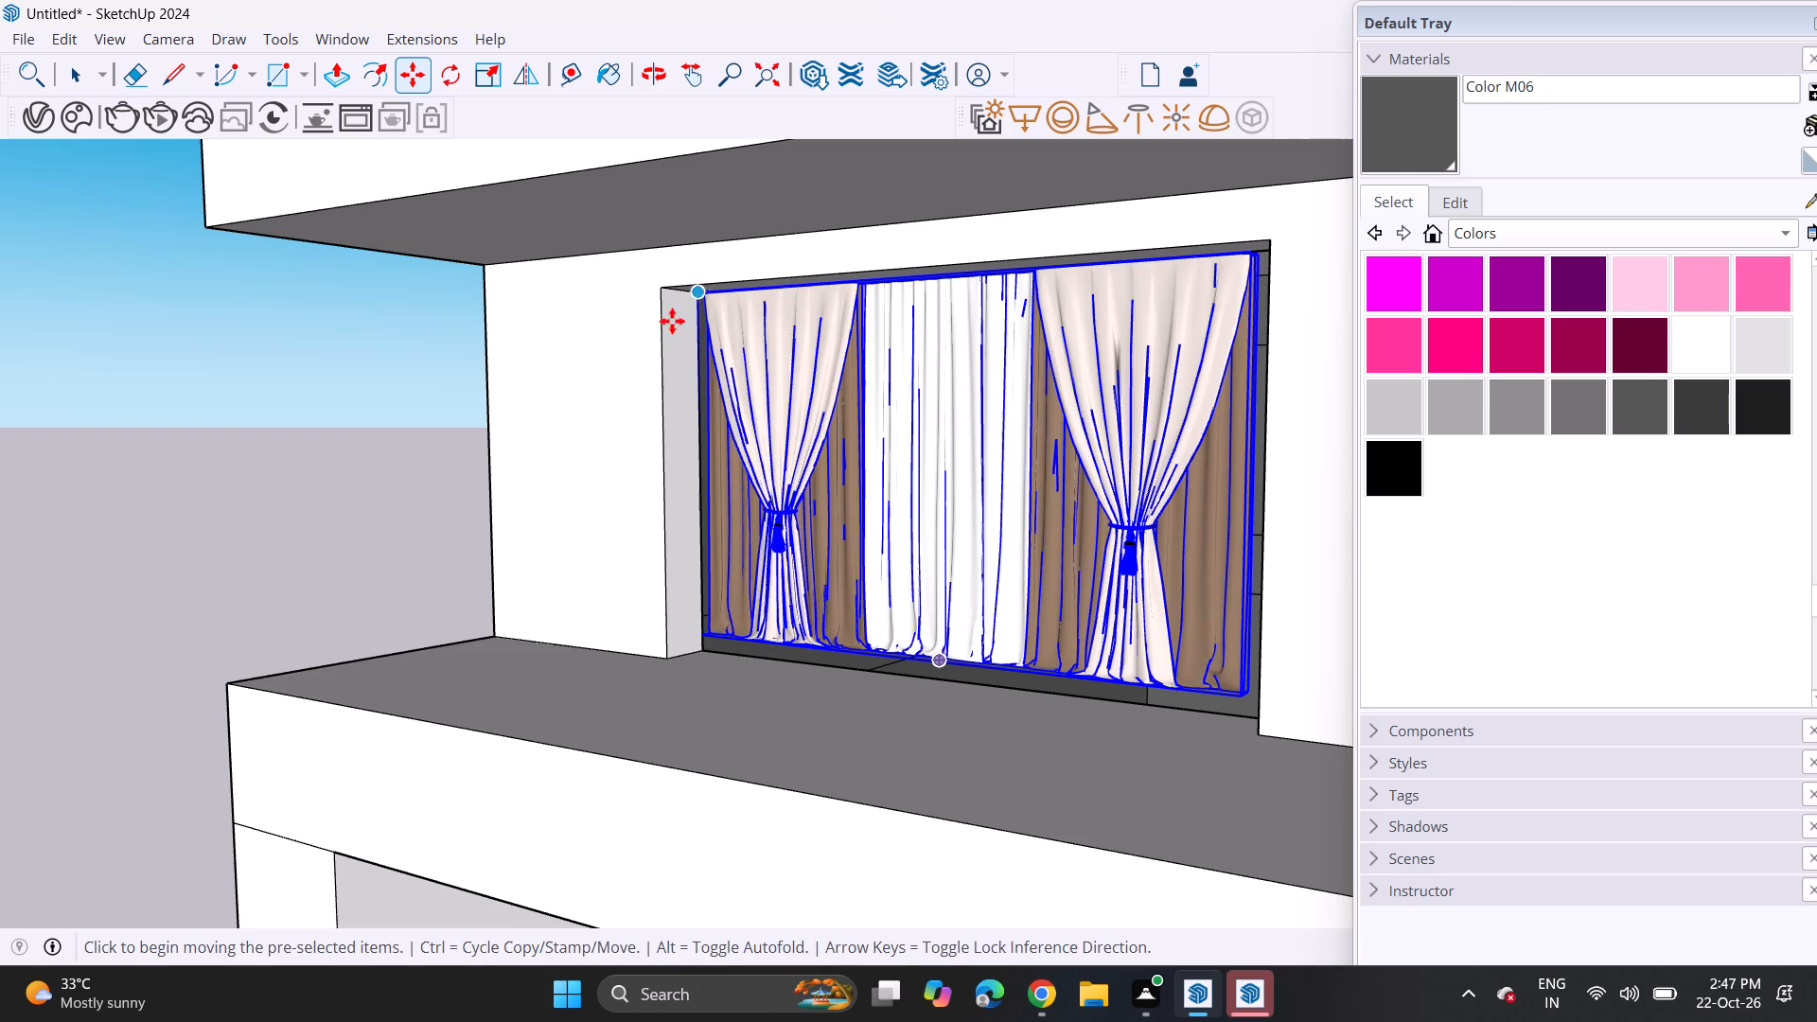
Copy the curtain straight down from the top balcony's opening to the upper inner corner of the middle balcony's opening.
{"action": "key", "text": "space"}
{"action": "left_click", "coordinate": [726, 339]}
{"action": "key", "text": "m"}
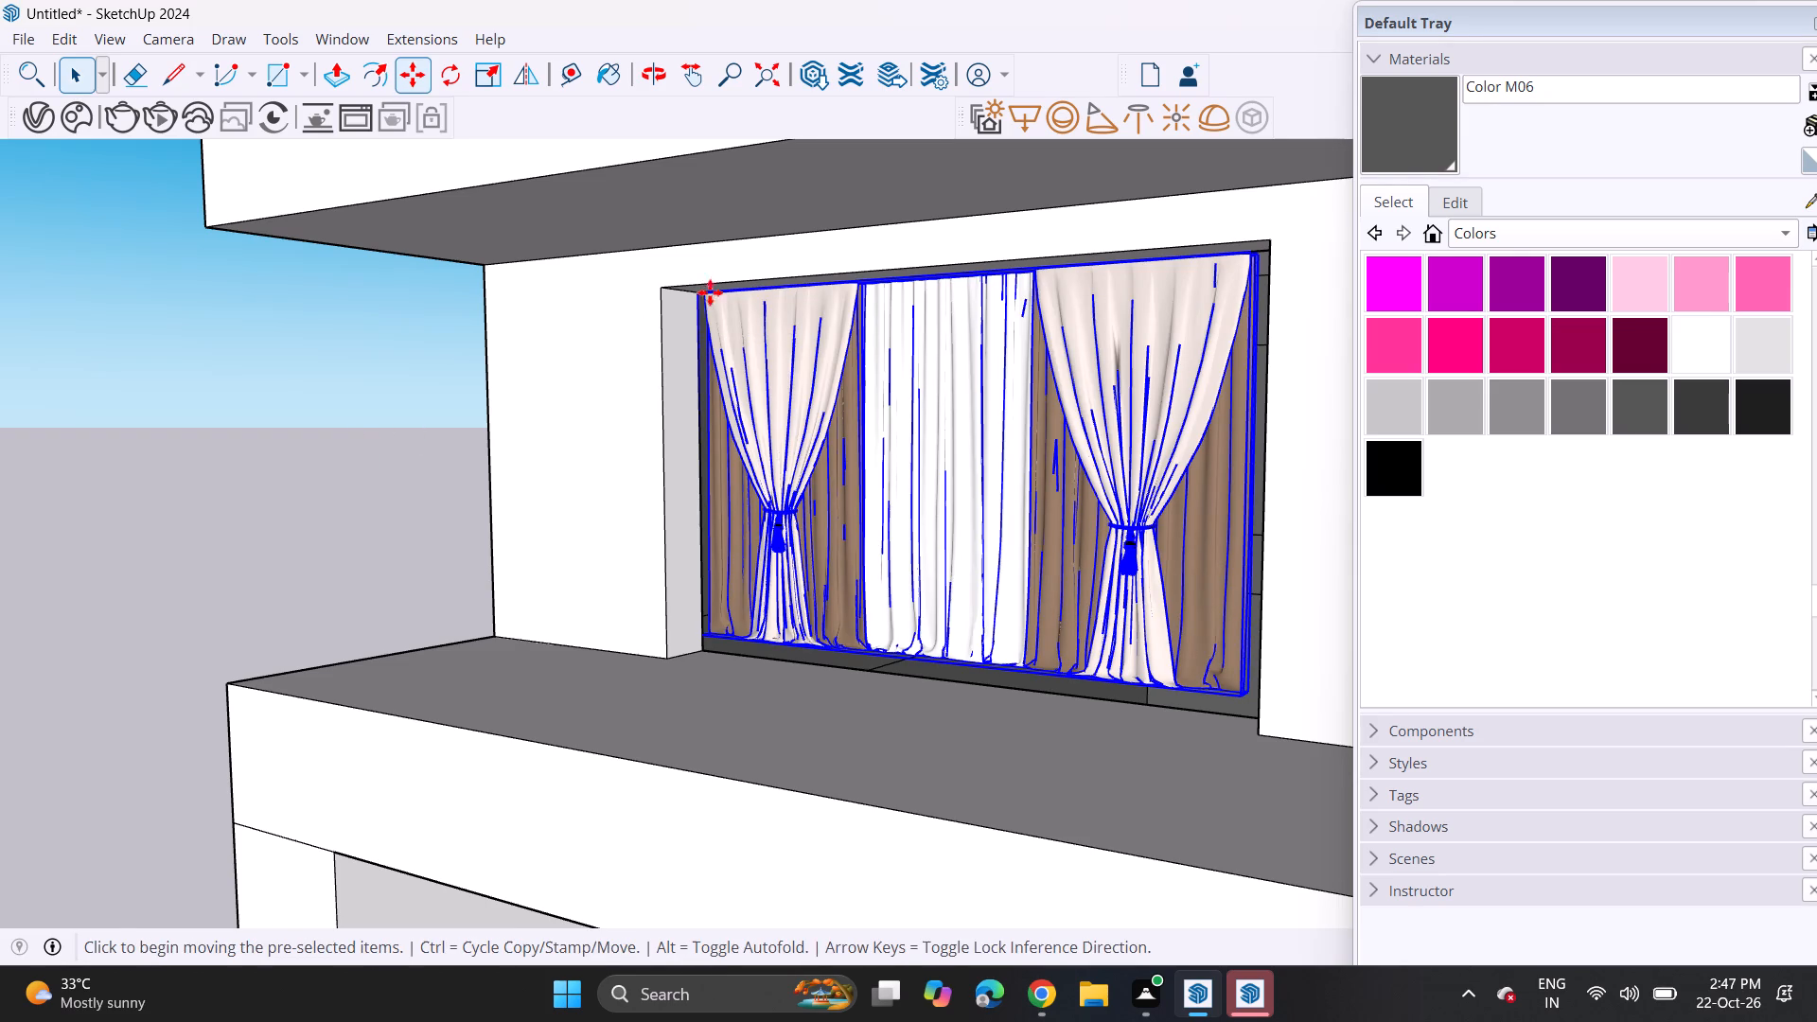
{"action": "left_click", "coordinate": [698, 301]}
{"action": "middle_click_drag", "start_coordinate": [714, 598], "coordinate": [716, 185], "text": "shift"}
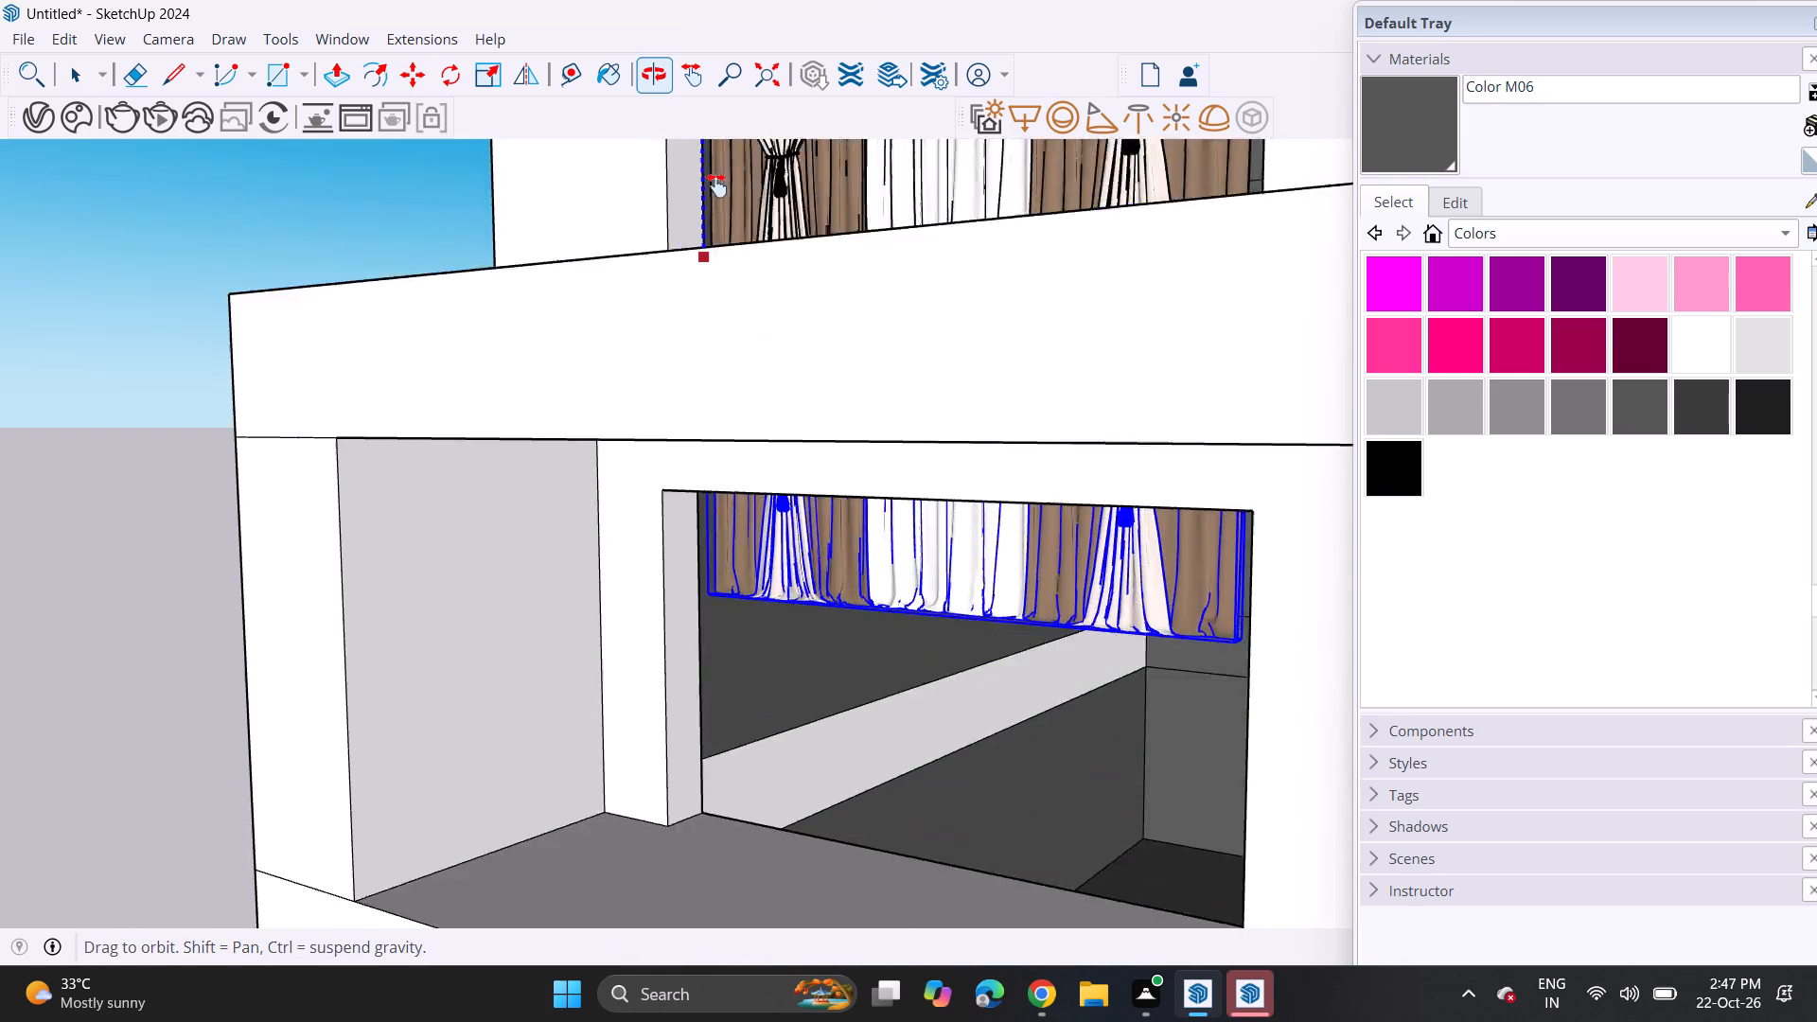
{"action": "middle_click_drag", "start_coordinate": [716, 185], "coordinate": [729, 108], "text": "shift"}
{"action": "left_click", "coordinate": [714, 345]}
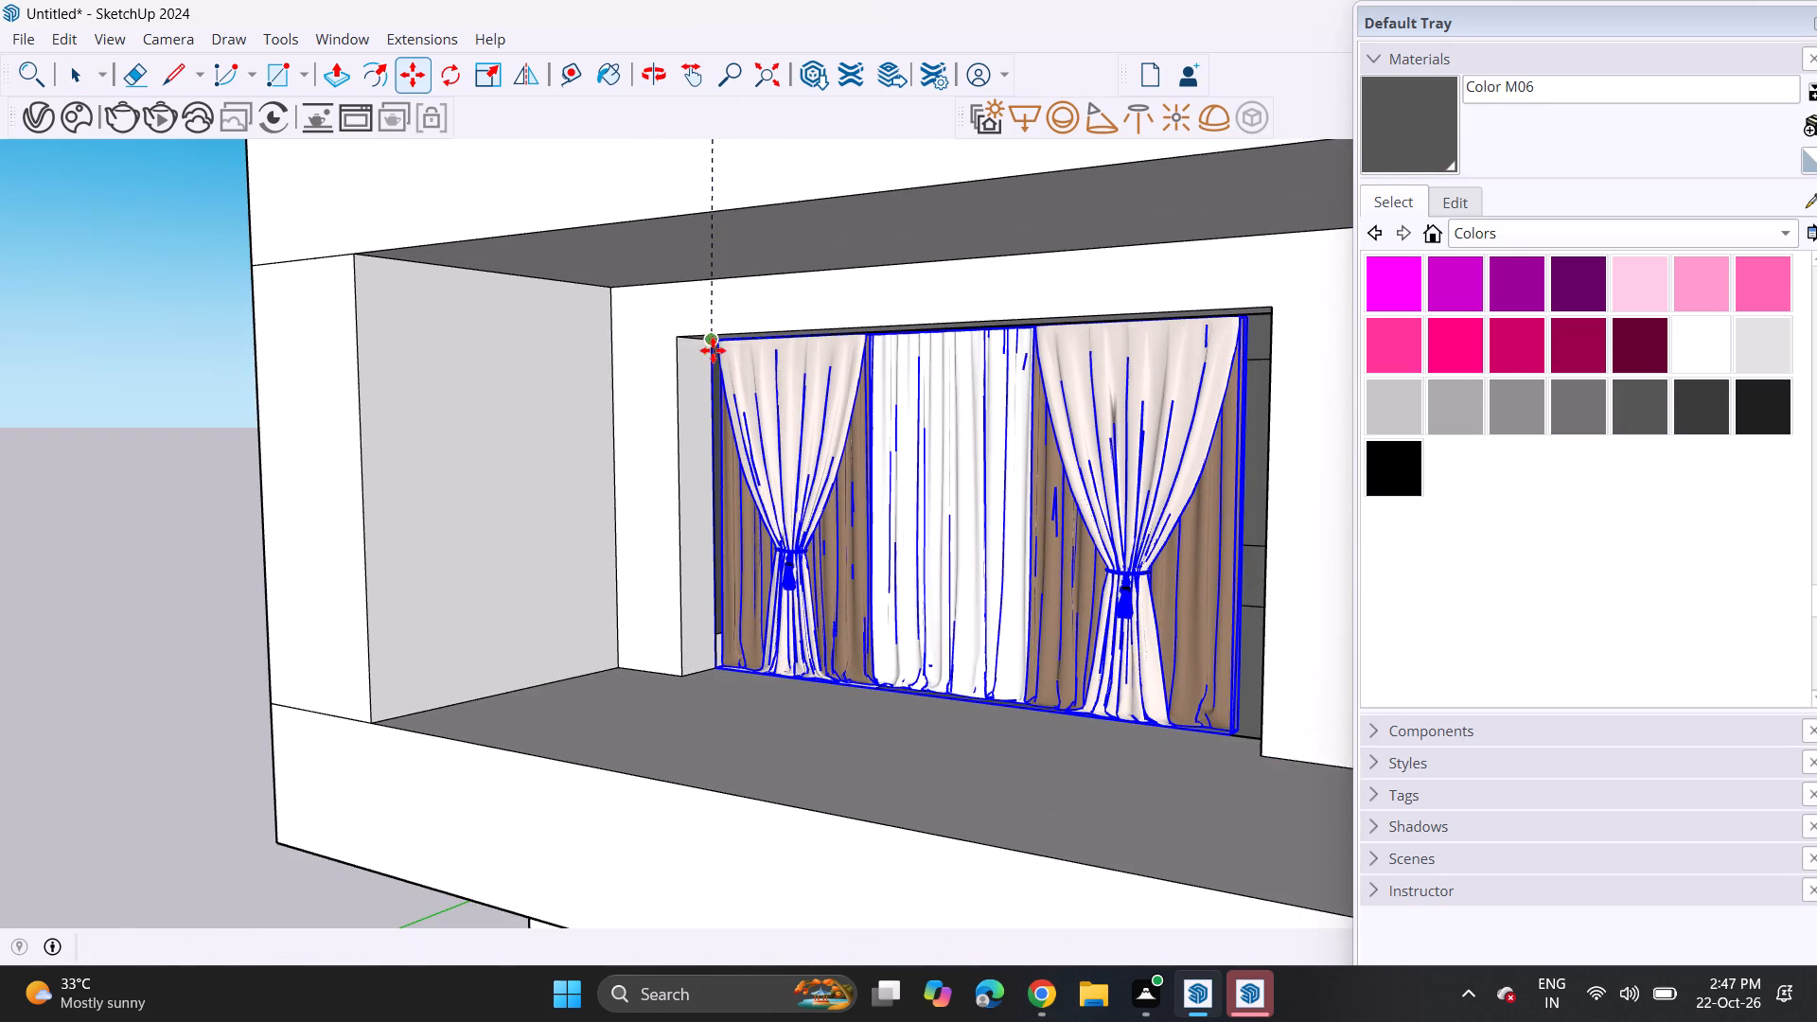
Copy the curtain from the middle balcony's opening down to the upper inner corner of the lowest balcony's opening, then deselect it.
{"action": "left_click", "coordinate": [712, 342]}
{"action": "middle_click_drag", "start_coordinate": [722, 472], "coordinate": [748, 25]}
{"action": "scroll", "coordinate": [722, 388], "scroll_direction": "up", "scroll_amount": 1, "text": "shift"}
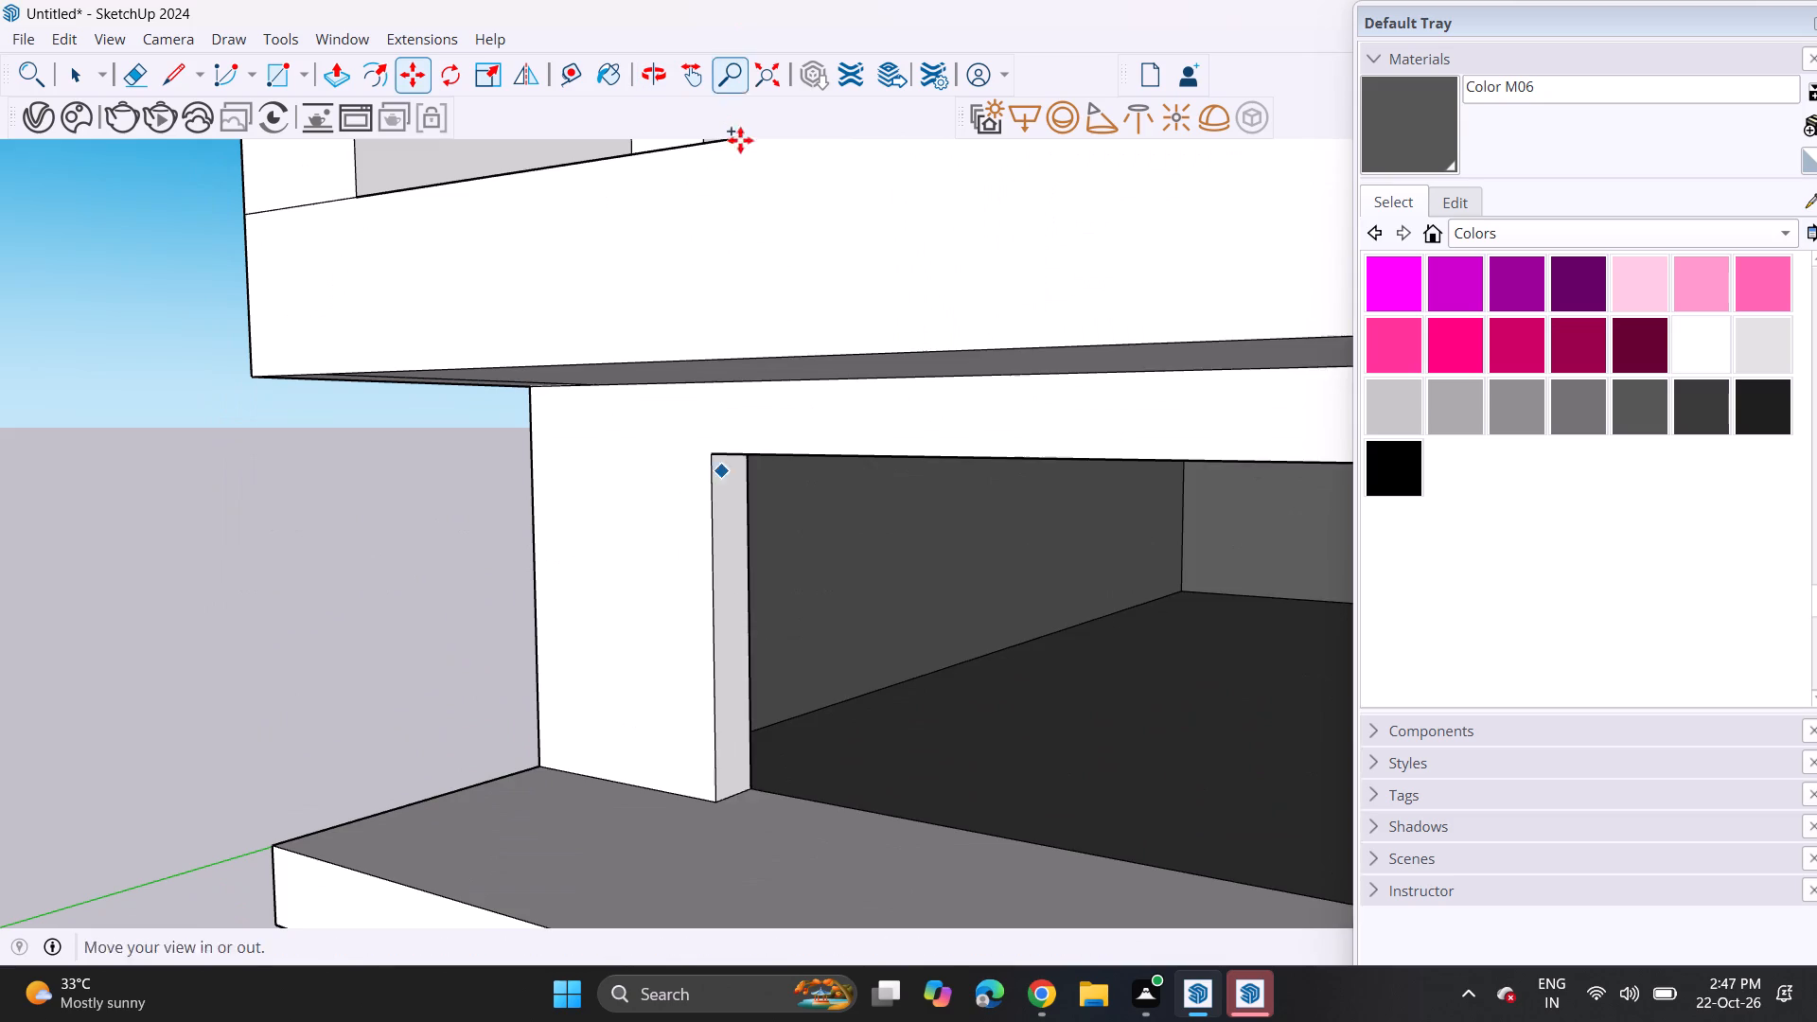
{"action": "left_click", "coordinate": [755, 461]}
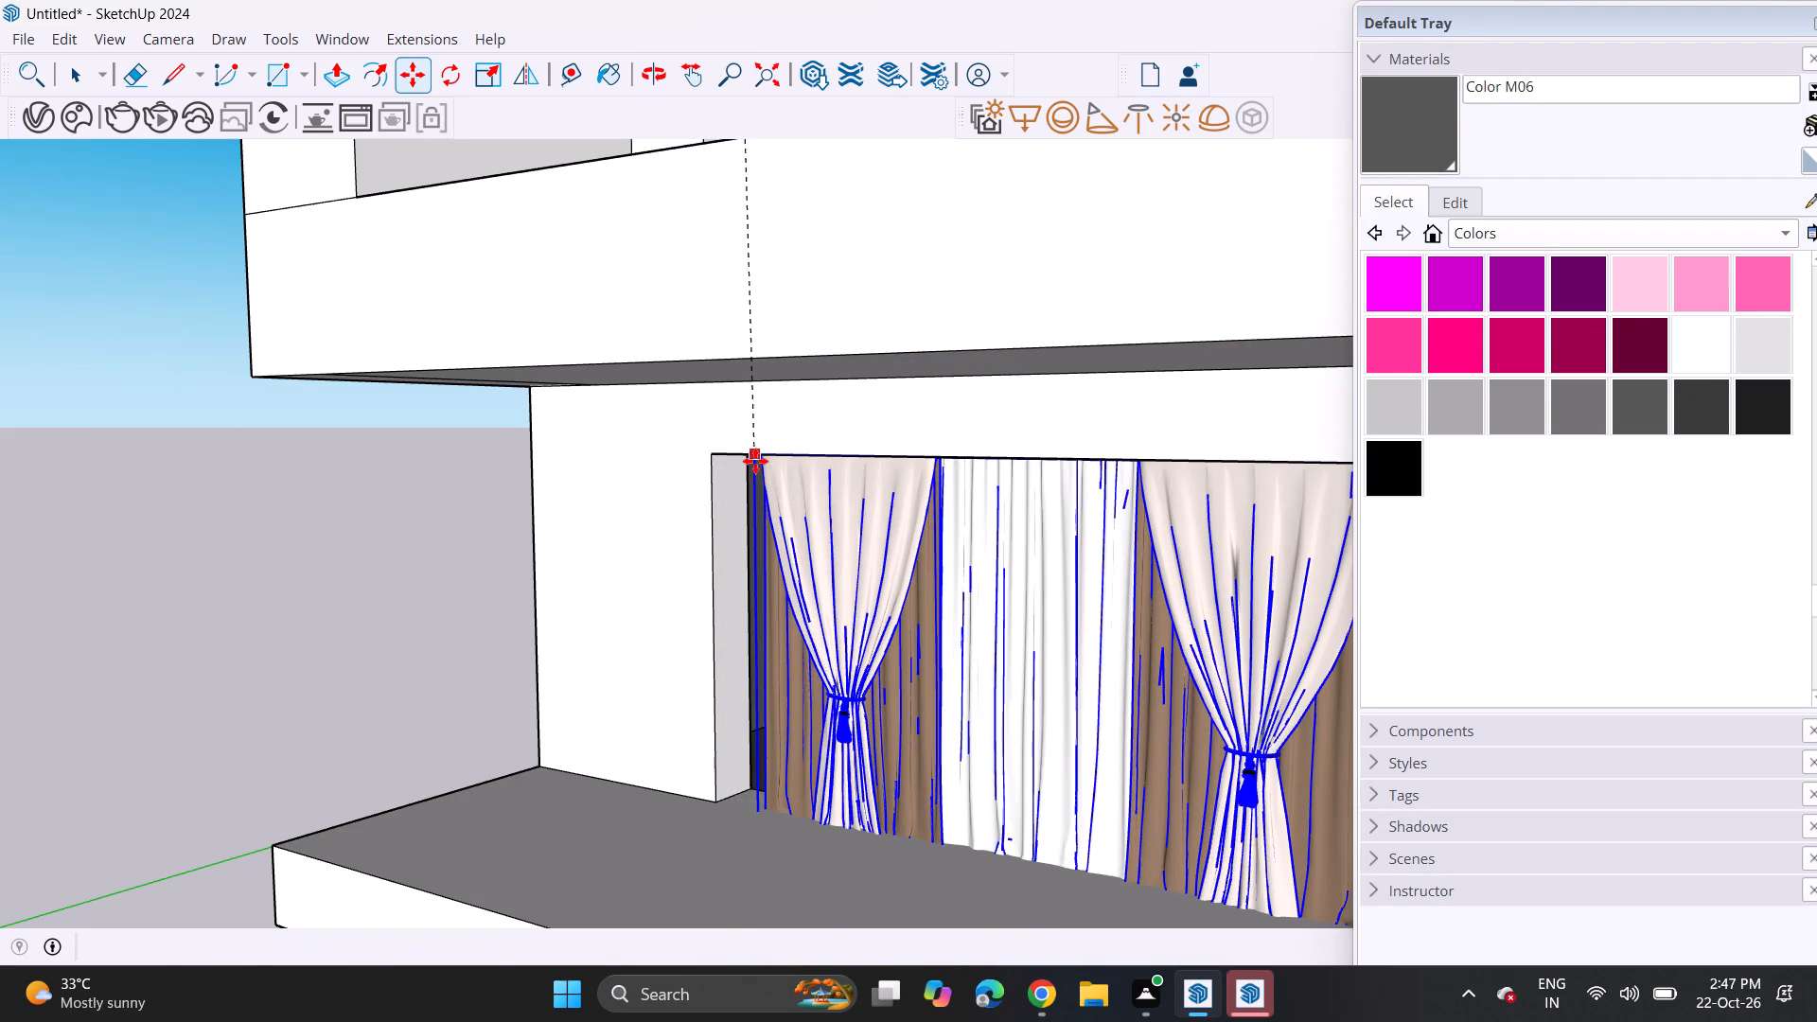
{"action": "key", "text": "space"}
{"action": "left_click", "coordinate": [382, 543]}
Examine the whole front elevation and the curtains in its three balcony openings.
{"action": "scroll", "coordinate": [370, 582], "scroll_direction": "down", "scroll_amount": 6}
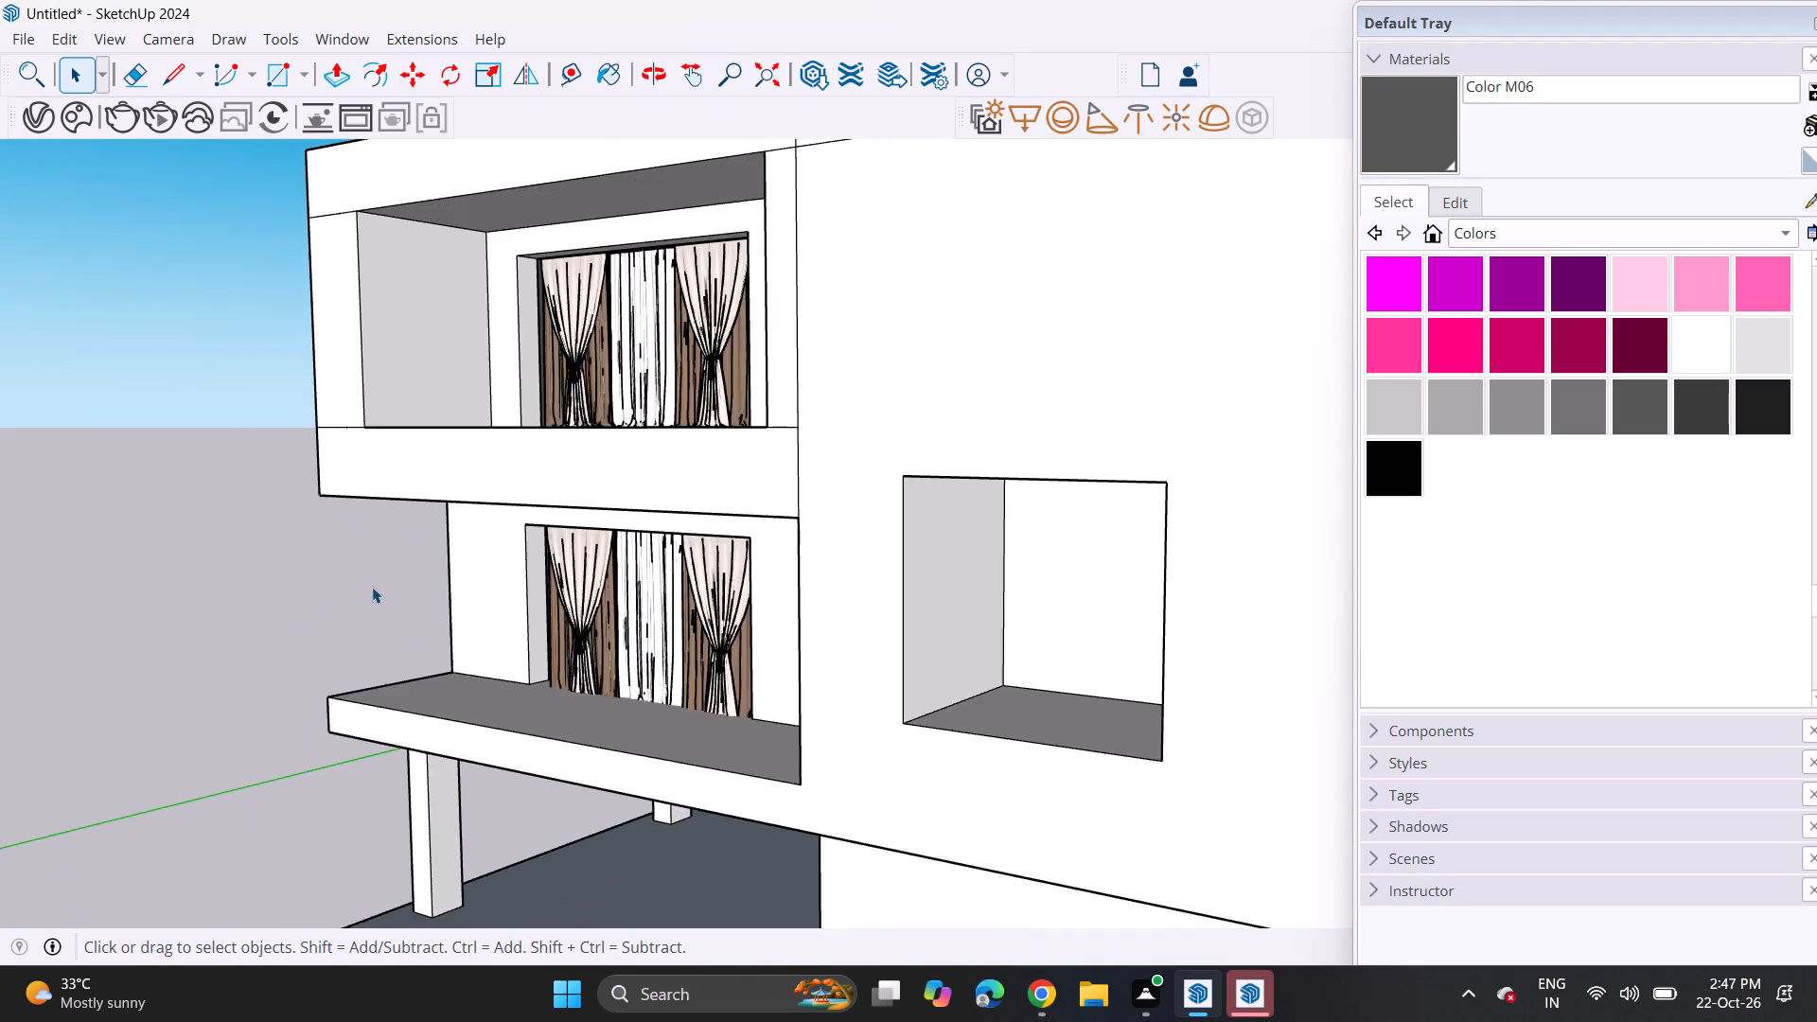
{"action": "middle_click_drag", "start_coordinate": [375, 587], "coordinate": [733, 530]}
{"action": "scroll", "coordinate": [731, 512], "scroll_direction": "down", "scroll_amount": 7}
{"action": "scroll", "coordinate": [755, 457], "scroll_direction": "up", "scroll_amount": 1}
{"action": "middle_click_drag", "start_coordinate": [755, 457], "coordinate": [804, 564], "text": "shift"}
{"action": "scroll", "coordinate": [805, 573], "scroll_direction": "down", "scroll_amount": 1, "text": "shift"}
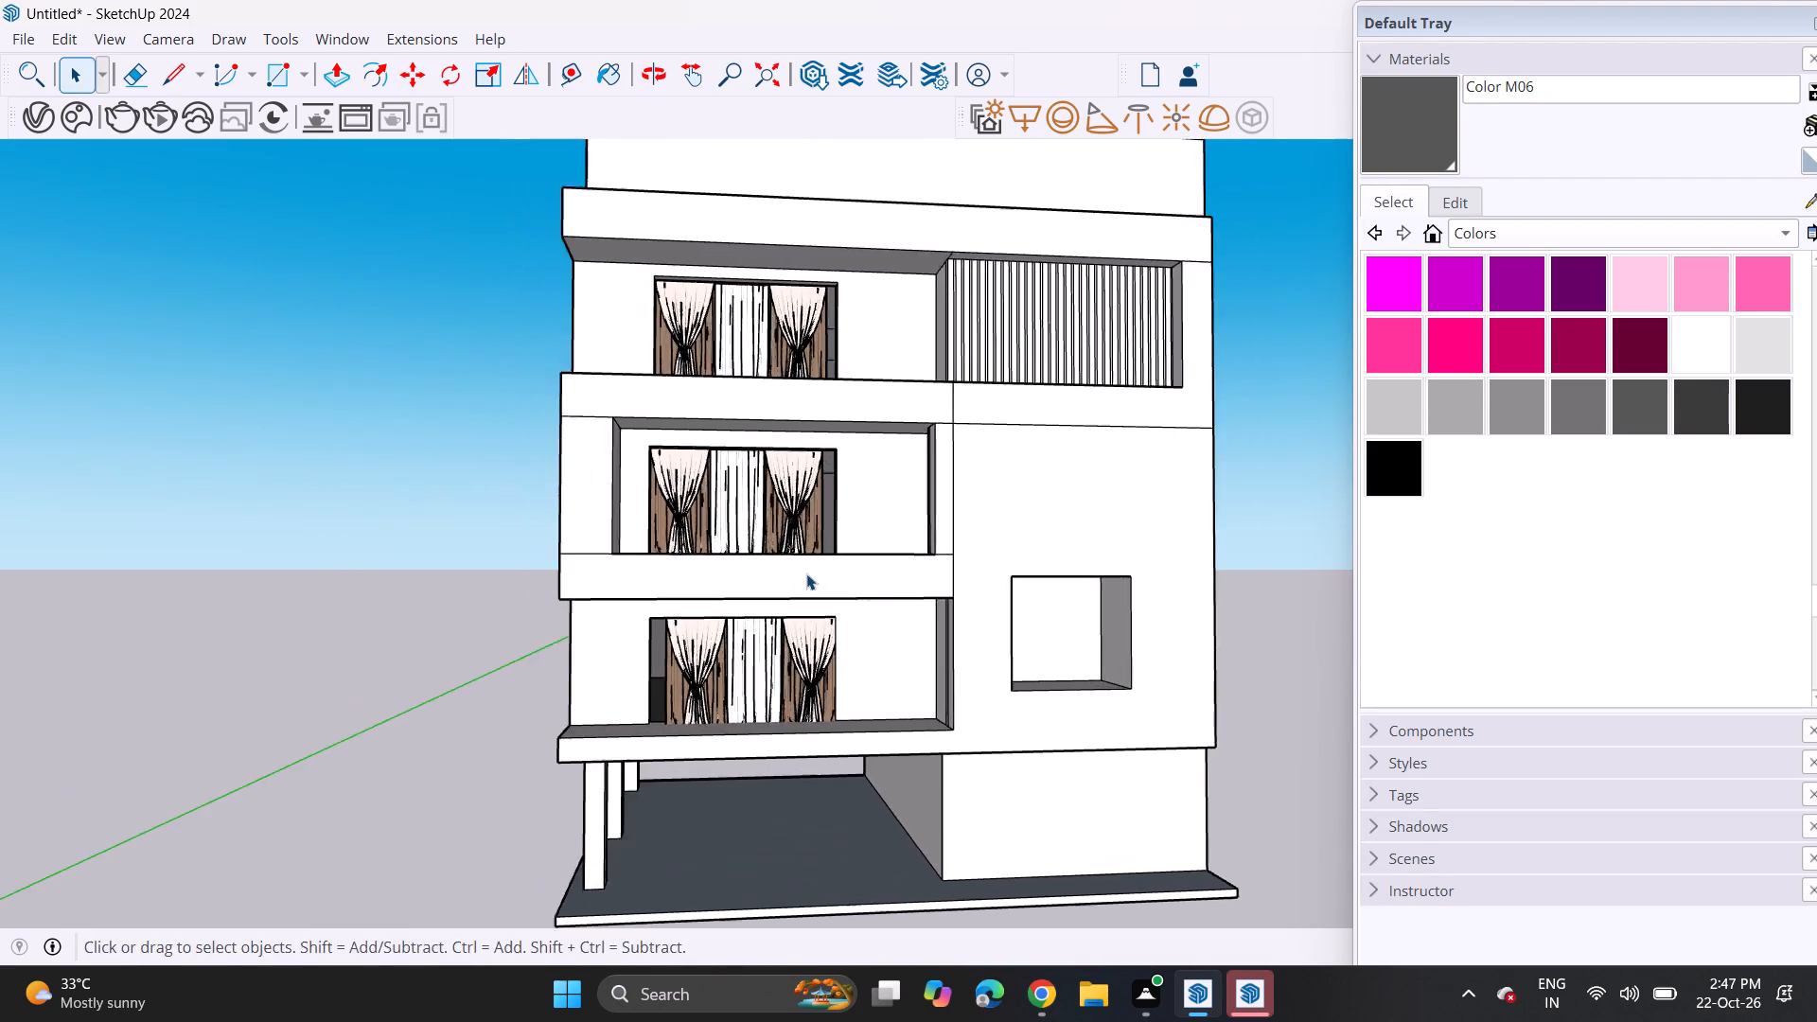
{"action": "middle_click_drag", "start_coordinate": [801, 573], "coordinate": [715, 554]}
{"action": "scroll", "coordinate": [705, 553], "scroll_direction": "up", "scroll_amount": 1}
{"action": "scroll", "coordinate": [715, 499], "scroll_direction": "down", "scroll_amount": 4}
{"action": "middle_click_drag", "start_coordinate": [715, 489], "coordinate": [738, 593], "text": "shift"}
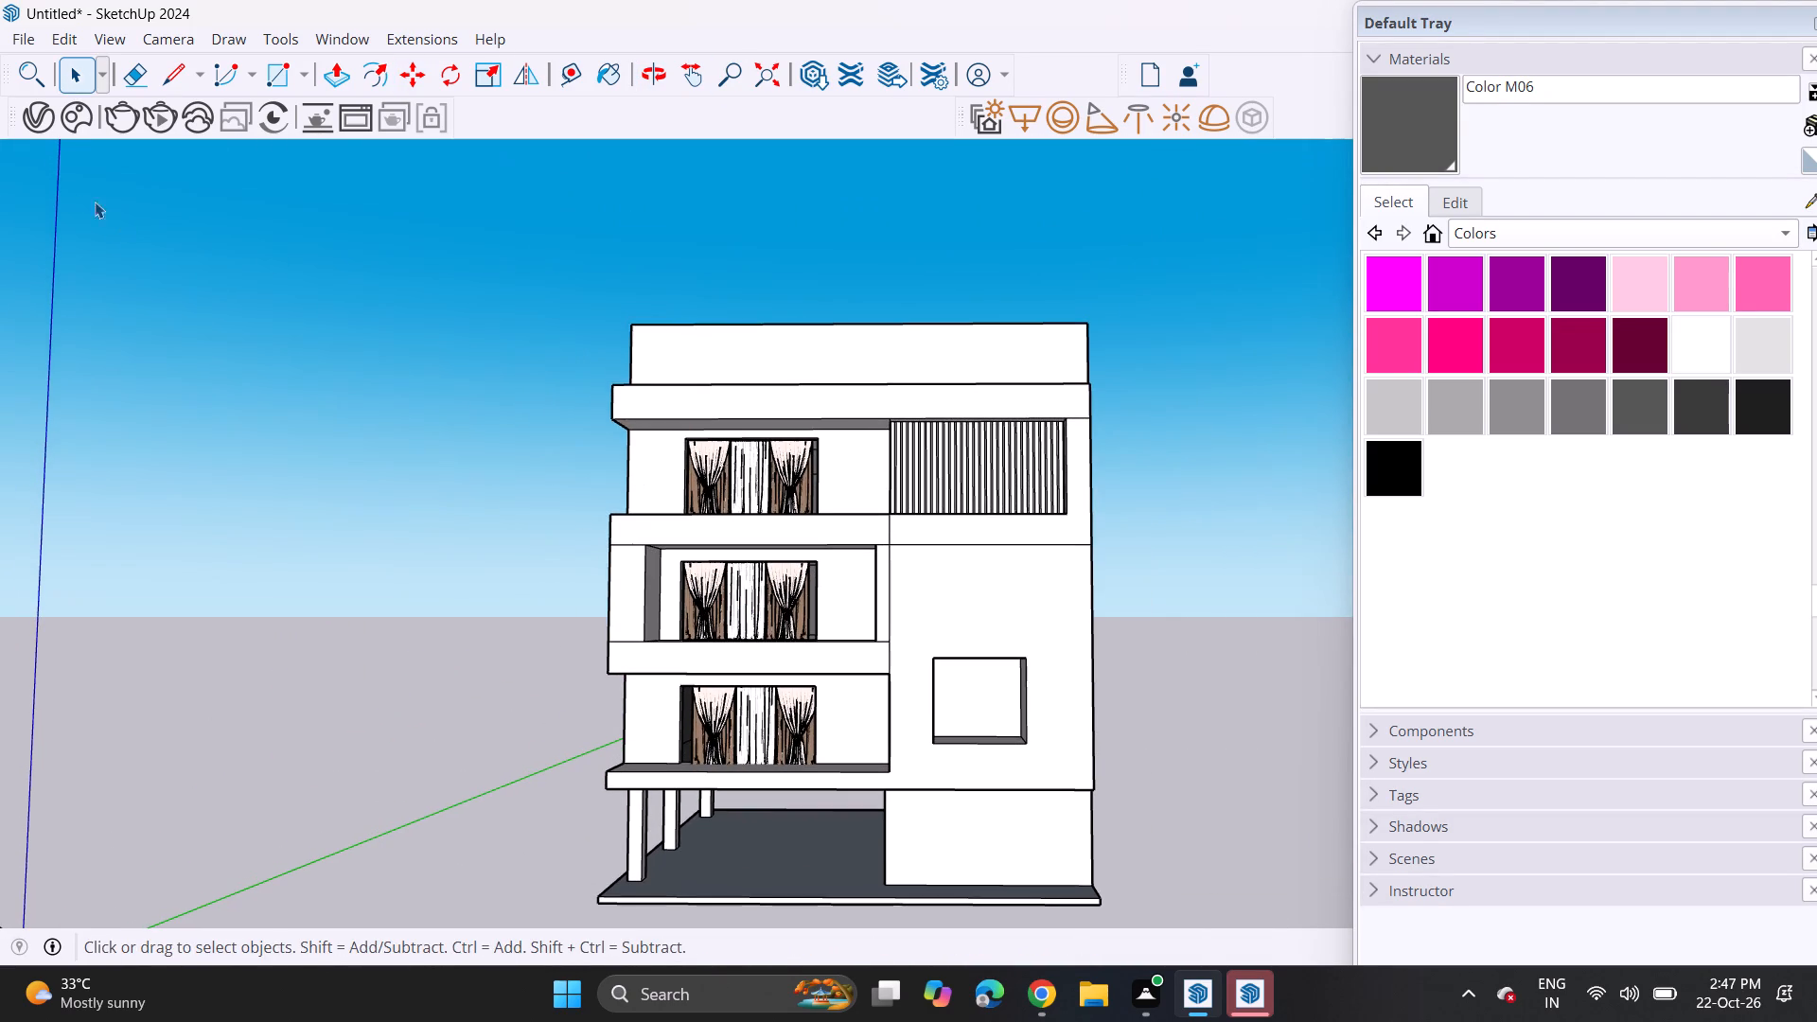
Find and import the BP-MHB-SL30 steel double sliding door model from the Downloads folder.
{"action": "left_click", "coordinate": [27, 37]}
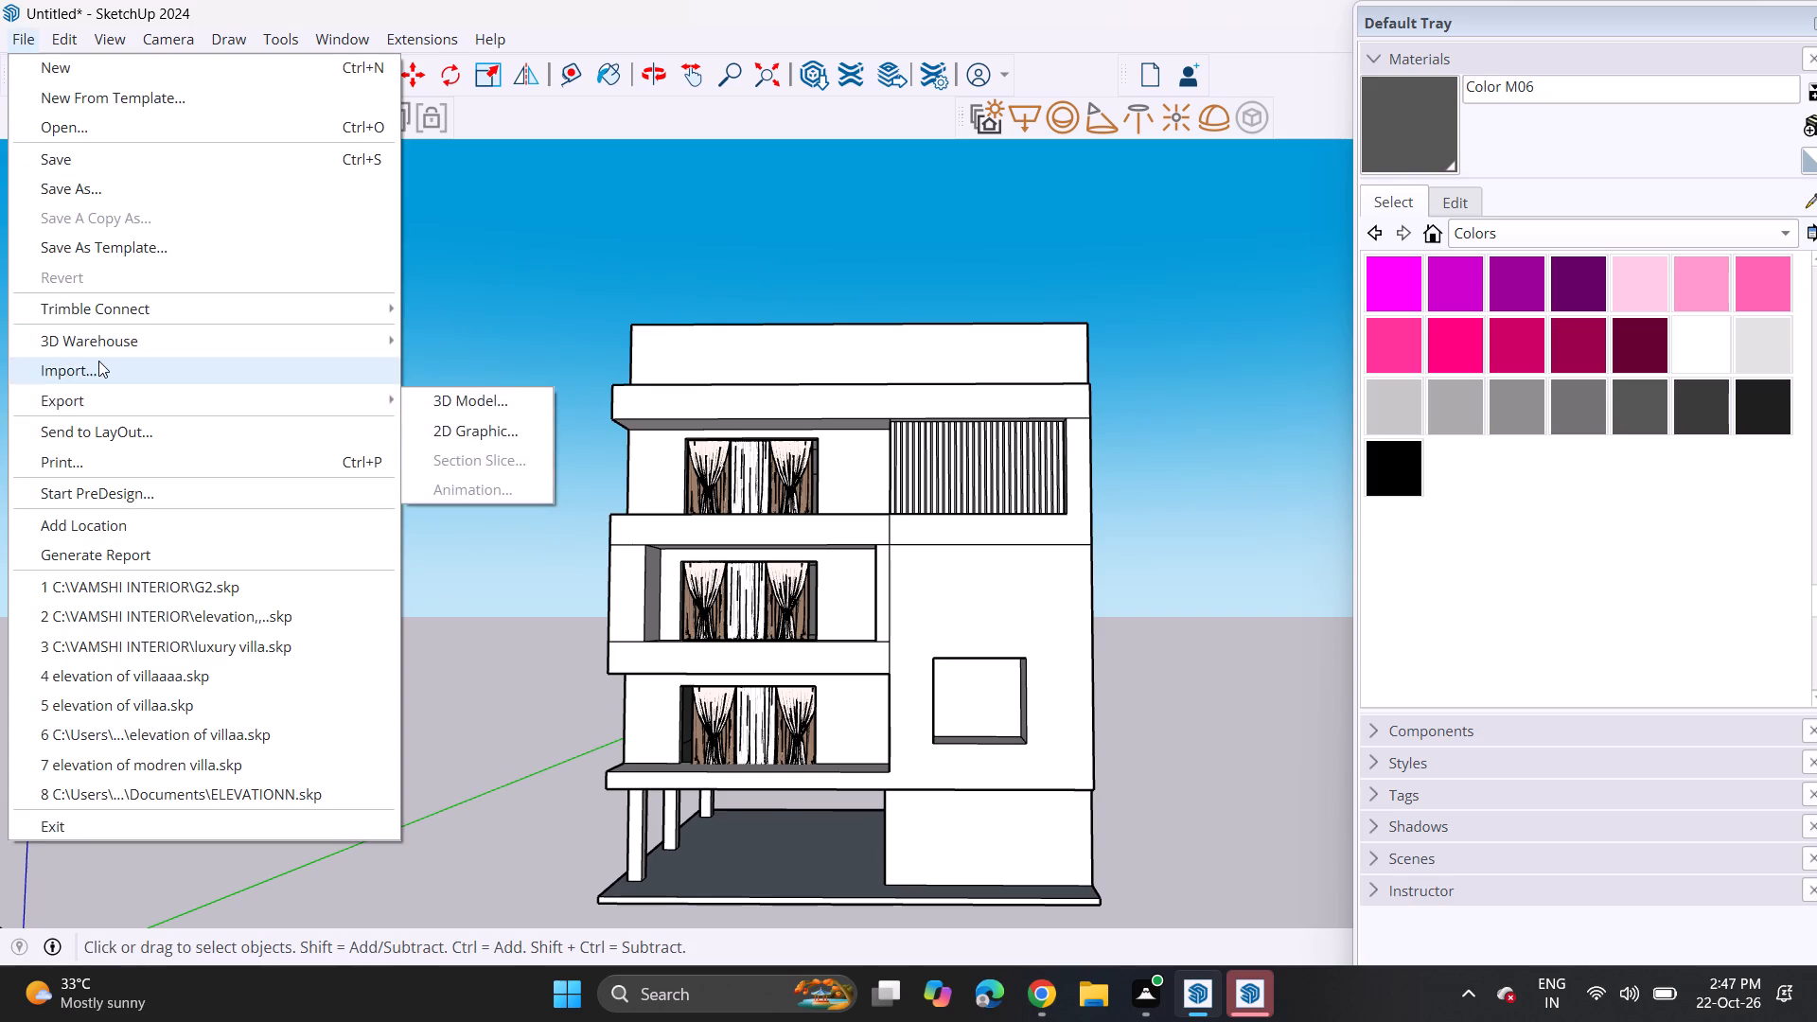
{"action": "left_click", "coordinate": [98, 361]}
{"action": "scroll", "coordinate": [381, 301], "scroll_direction": "down", "scroll_amount": 5}
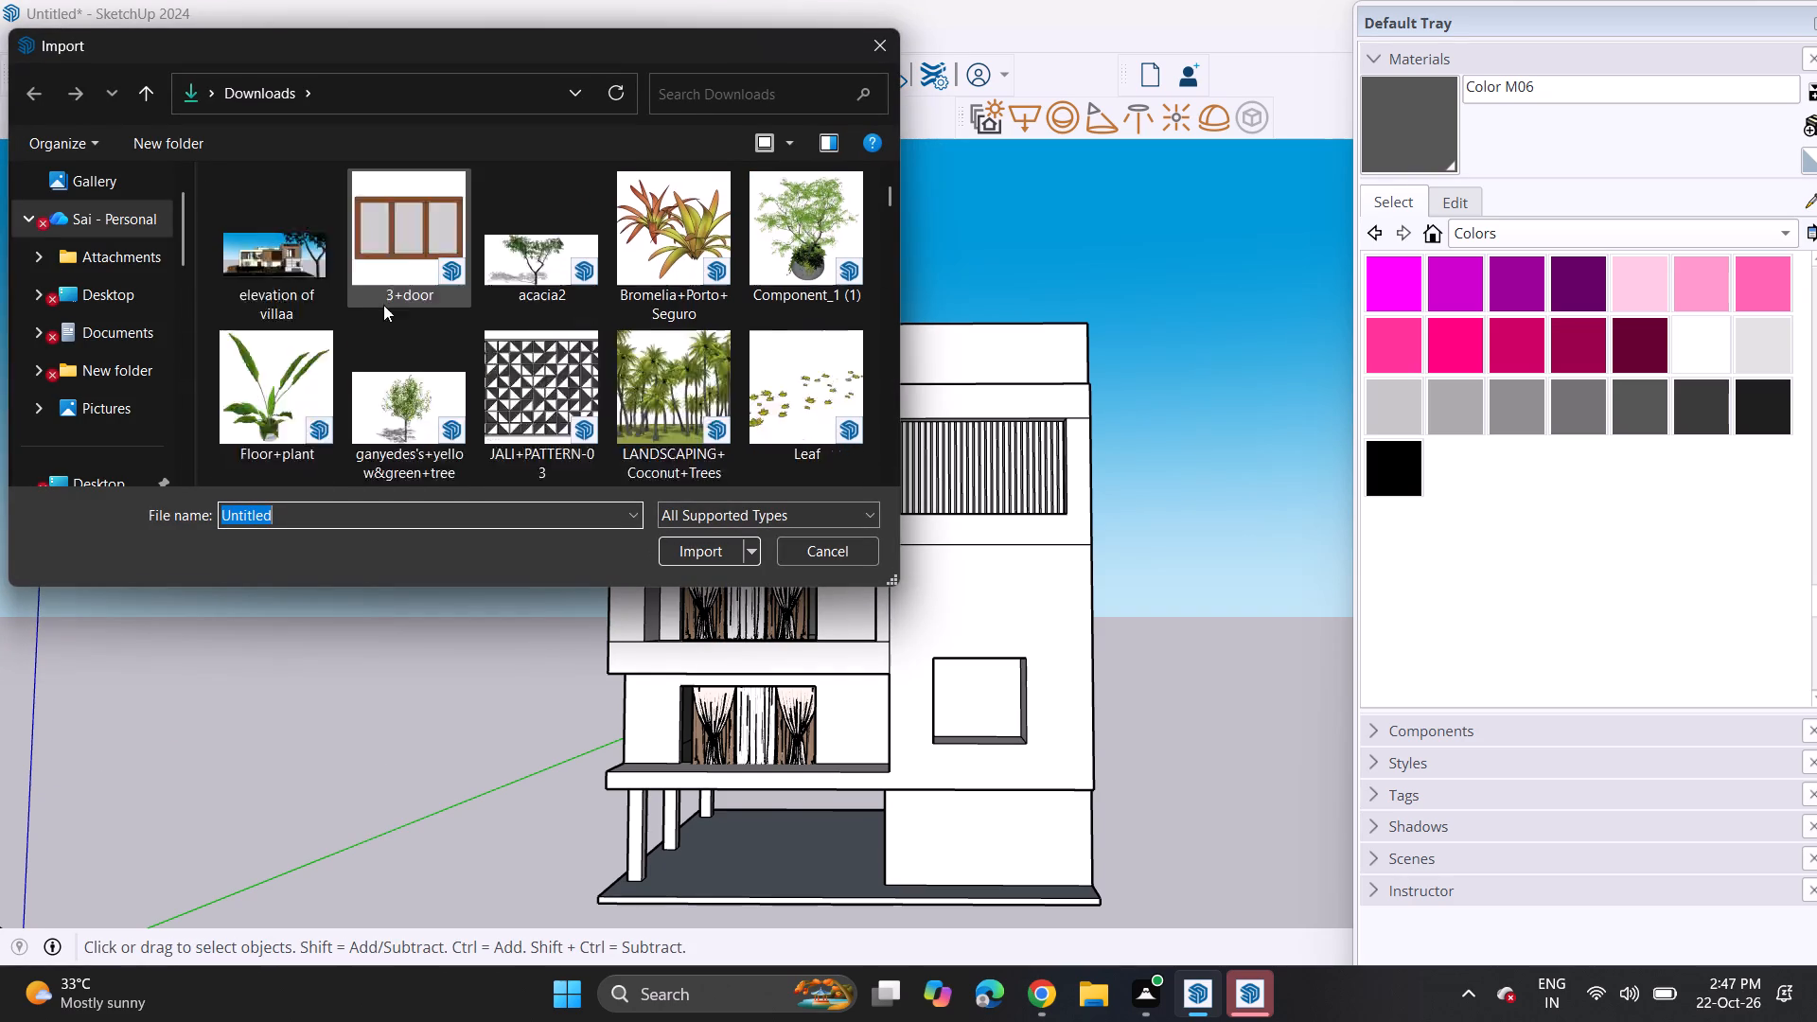
{"action": "scroll", "coordinate": [383, 305], "scroll_direction": "down", "scroll_amount": 8}
{"action": "scroll", "coordinate": [407, 323], "scroll_direction": "down", "scroll_amount": 19}
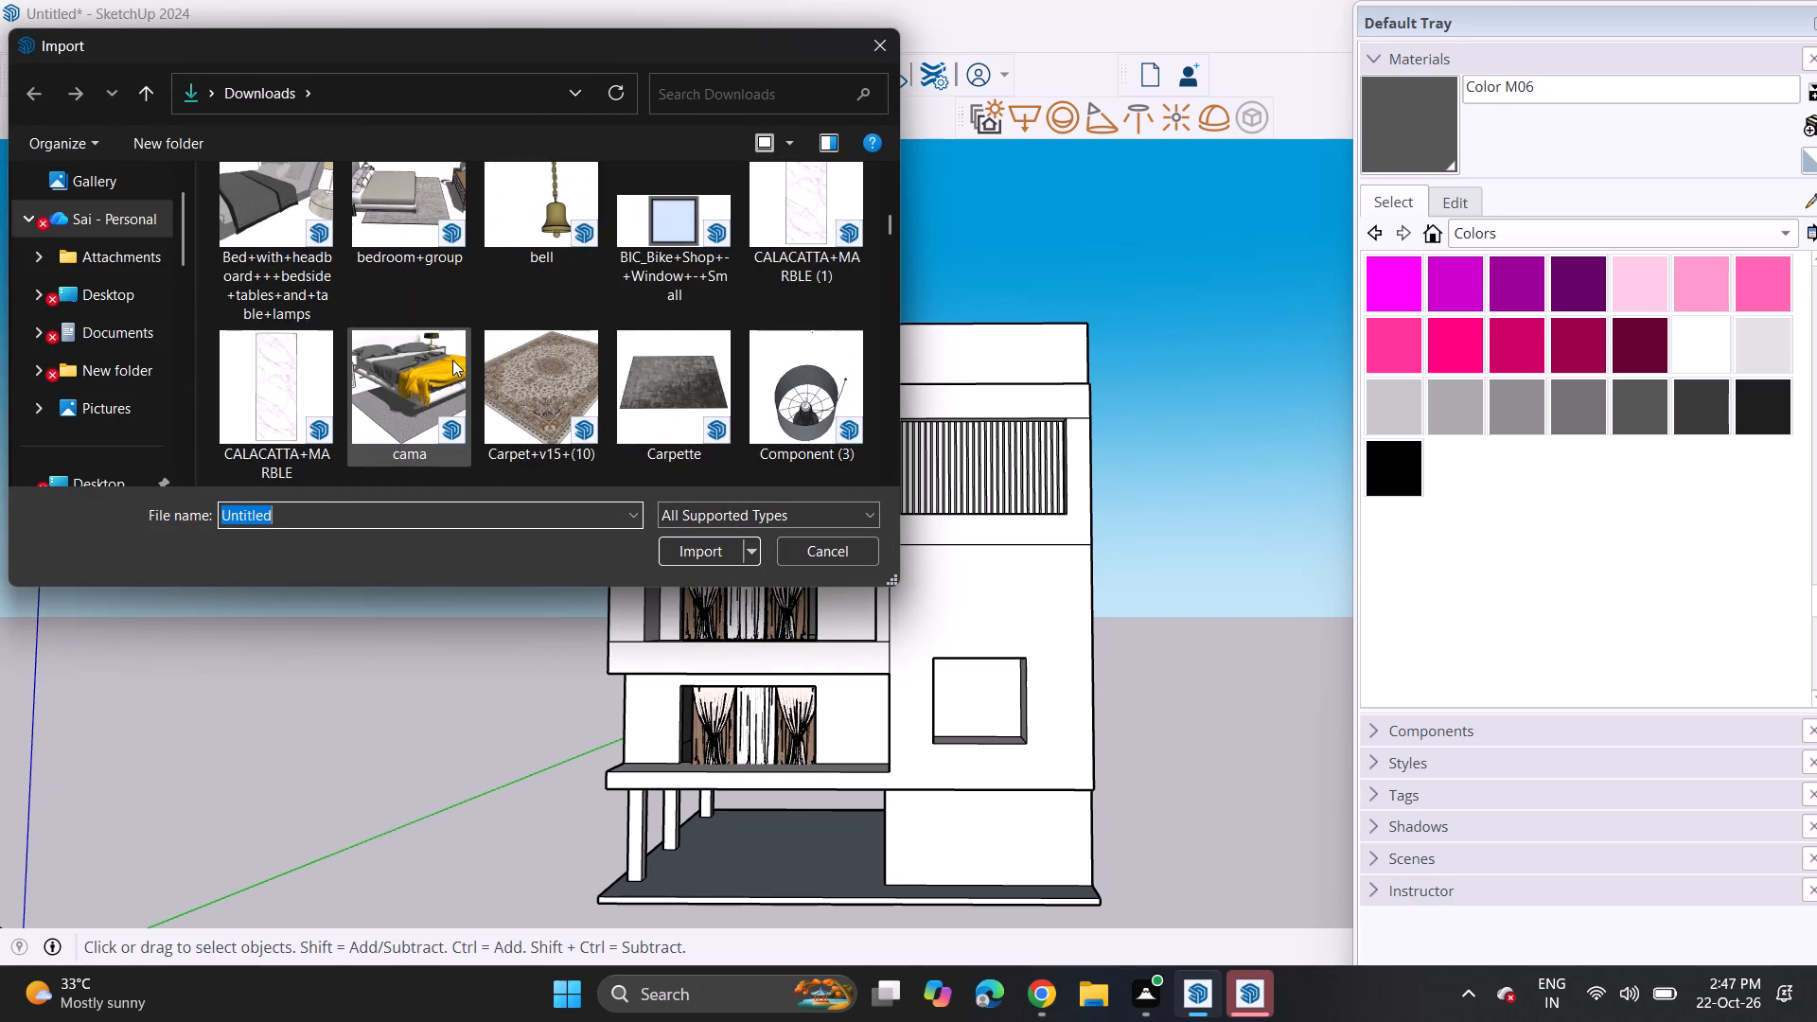
{"action": "scroll", "coordinate": [452, 360], "scroll_direction": "down", "scroll_amount": 8}
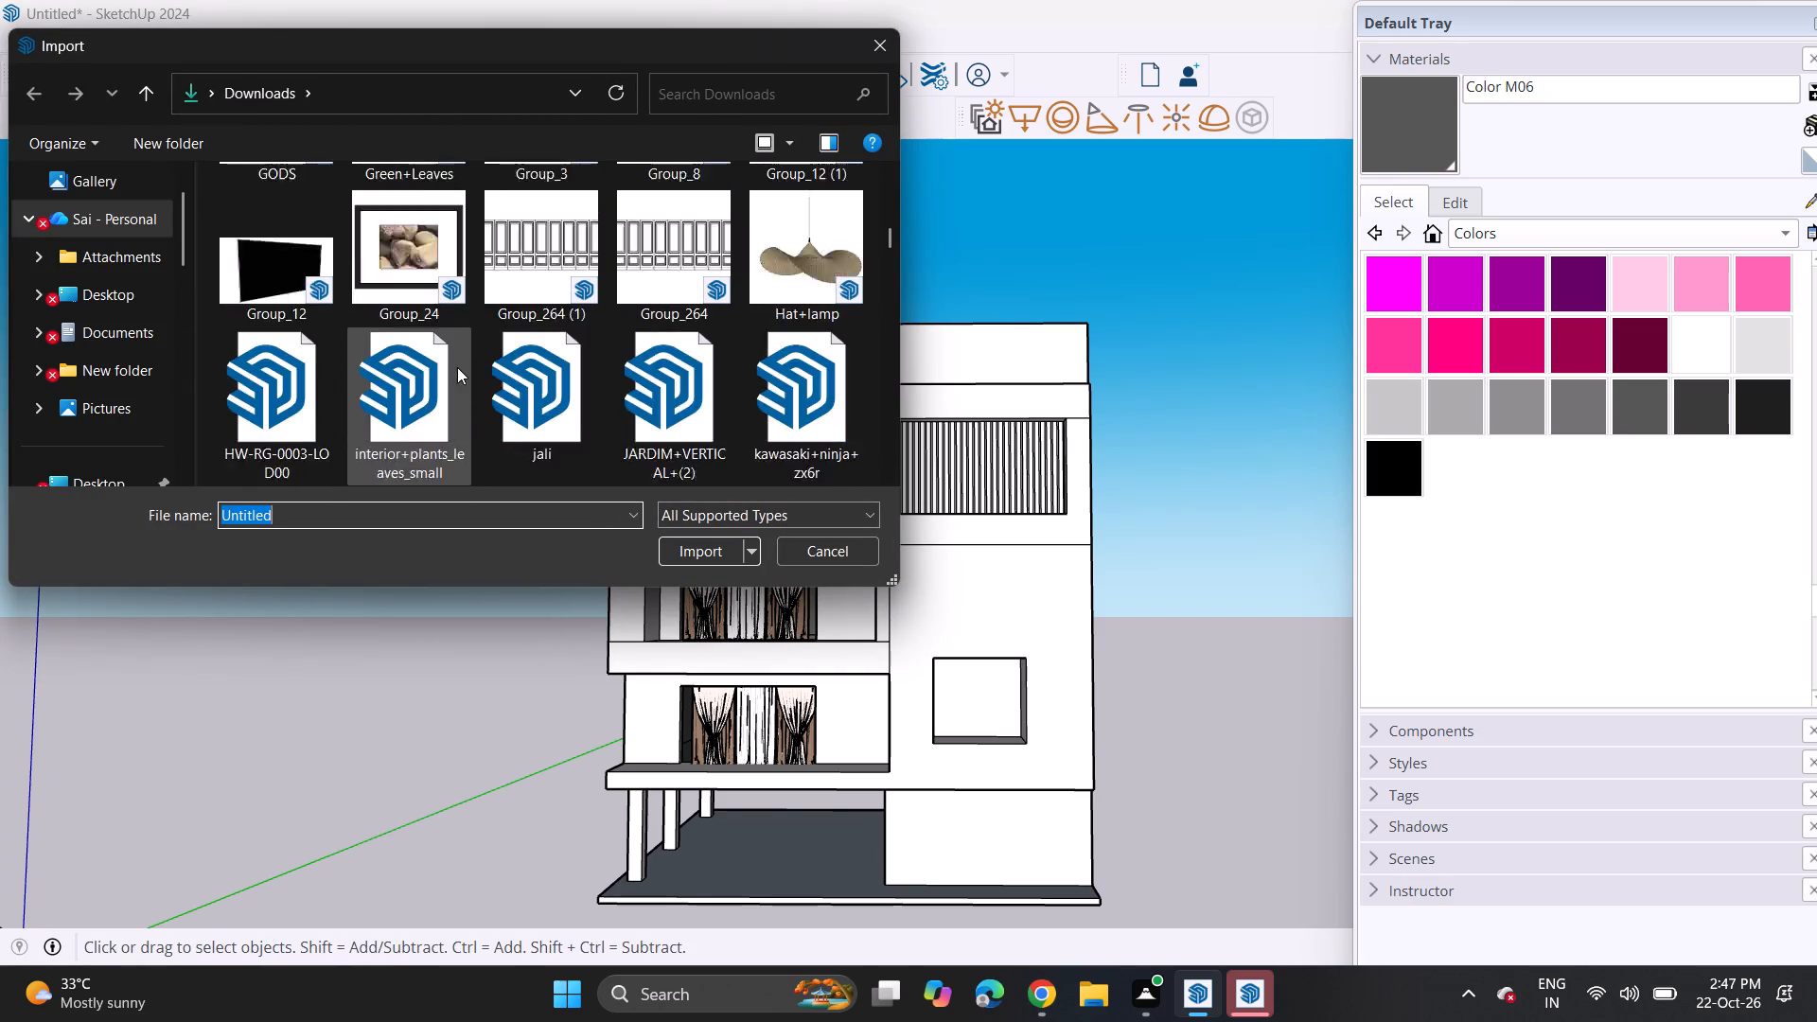
{"action": "scroll", "coordinate": [457, 367], "scroll_direction": "down", "scroll_amount": 6}
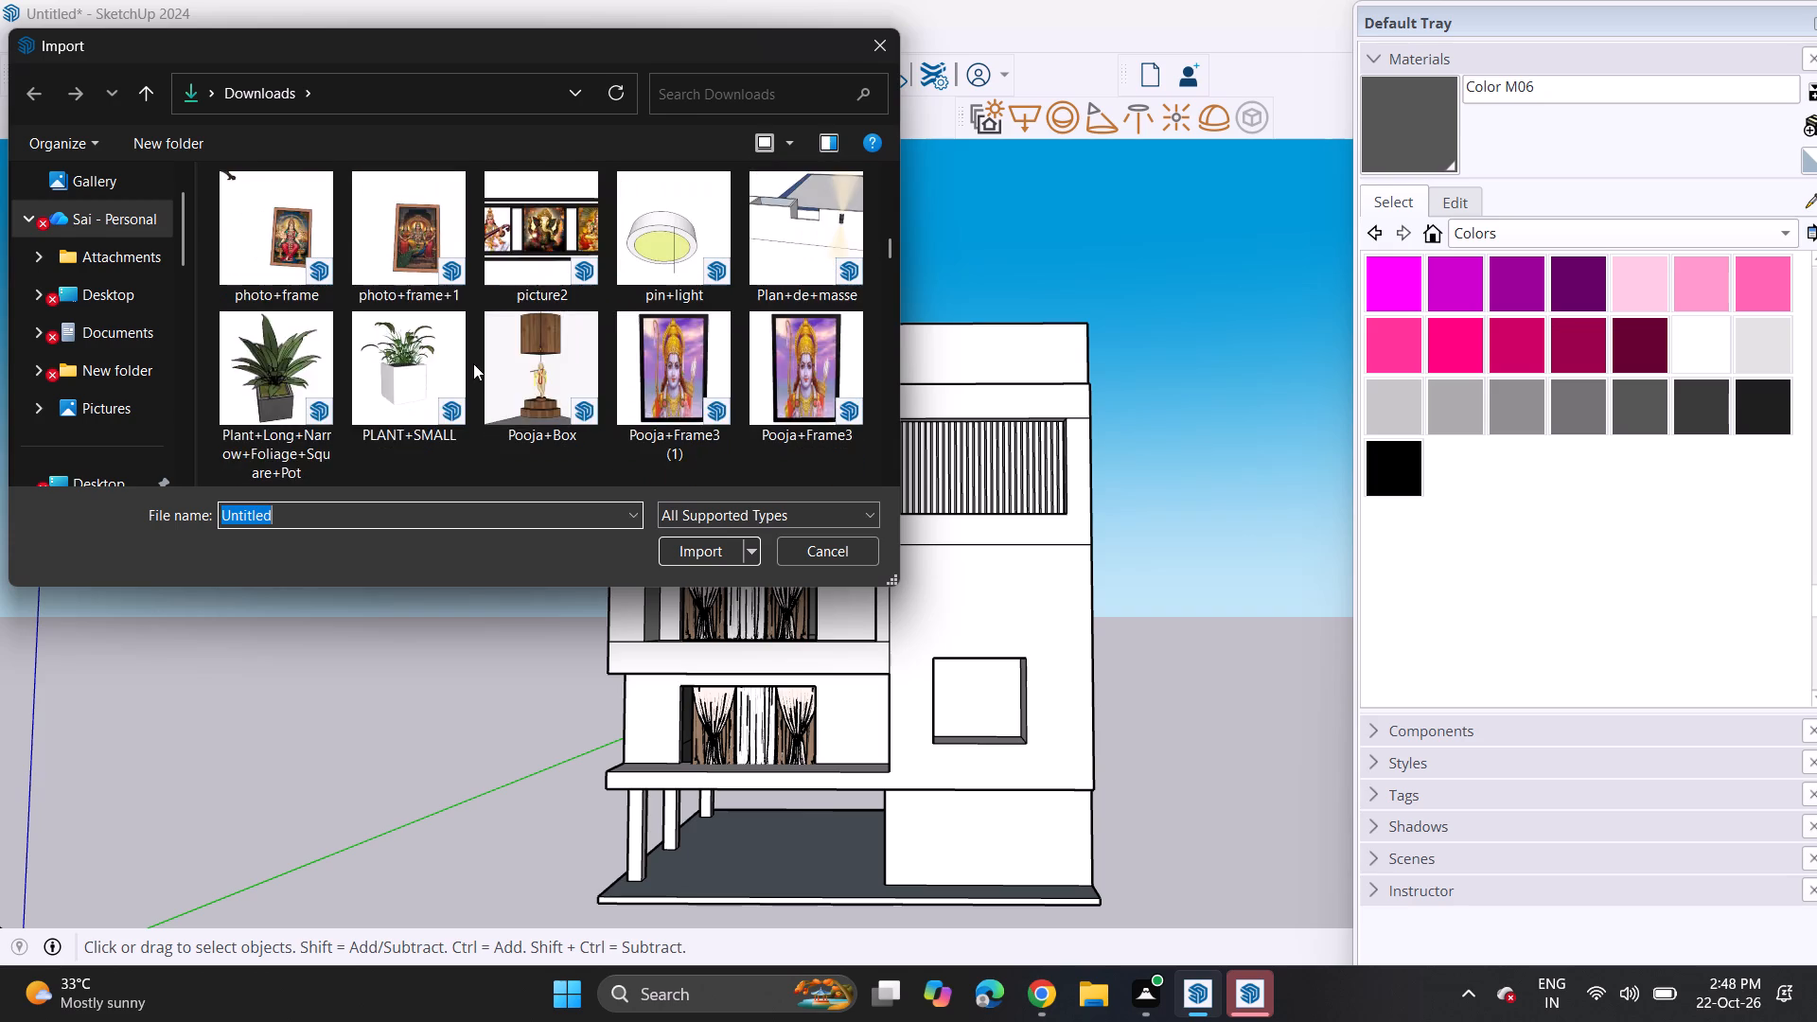
{"action": "scroll", "coordinate": [475, 363], "scroll_direction": "down", "scroll_amount": 6}
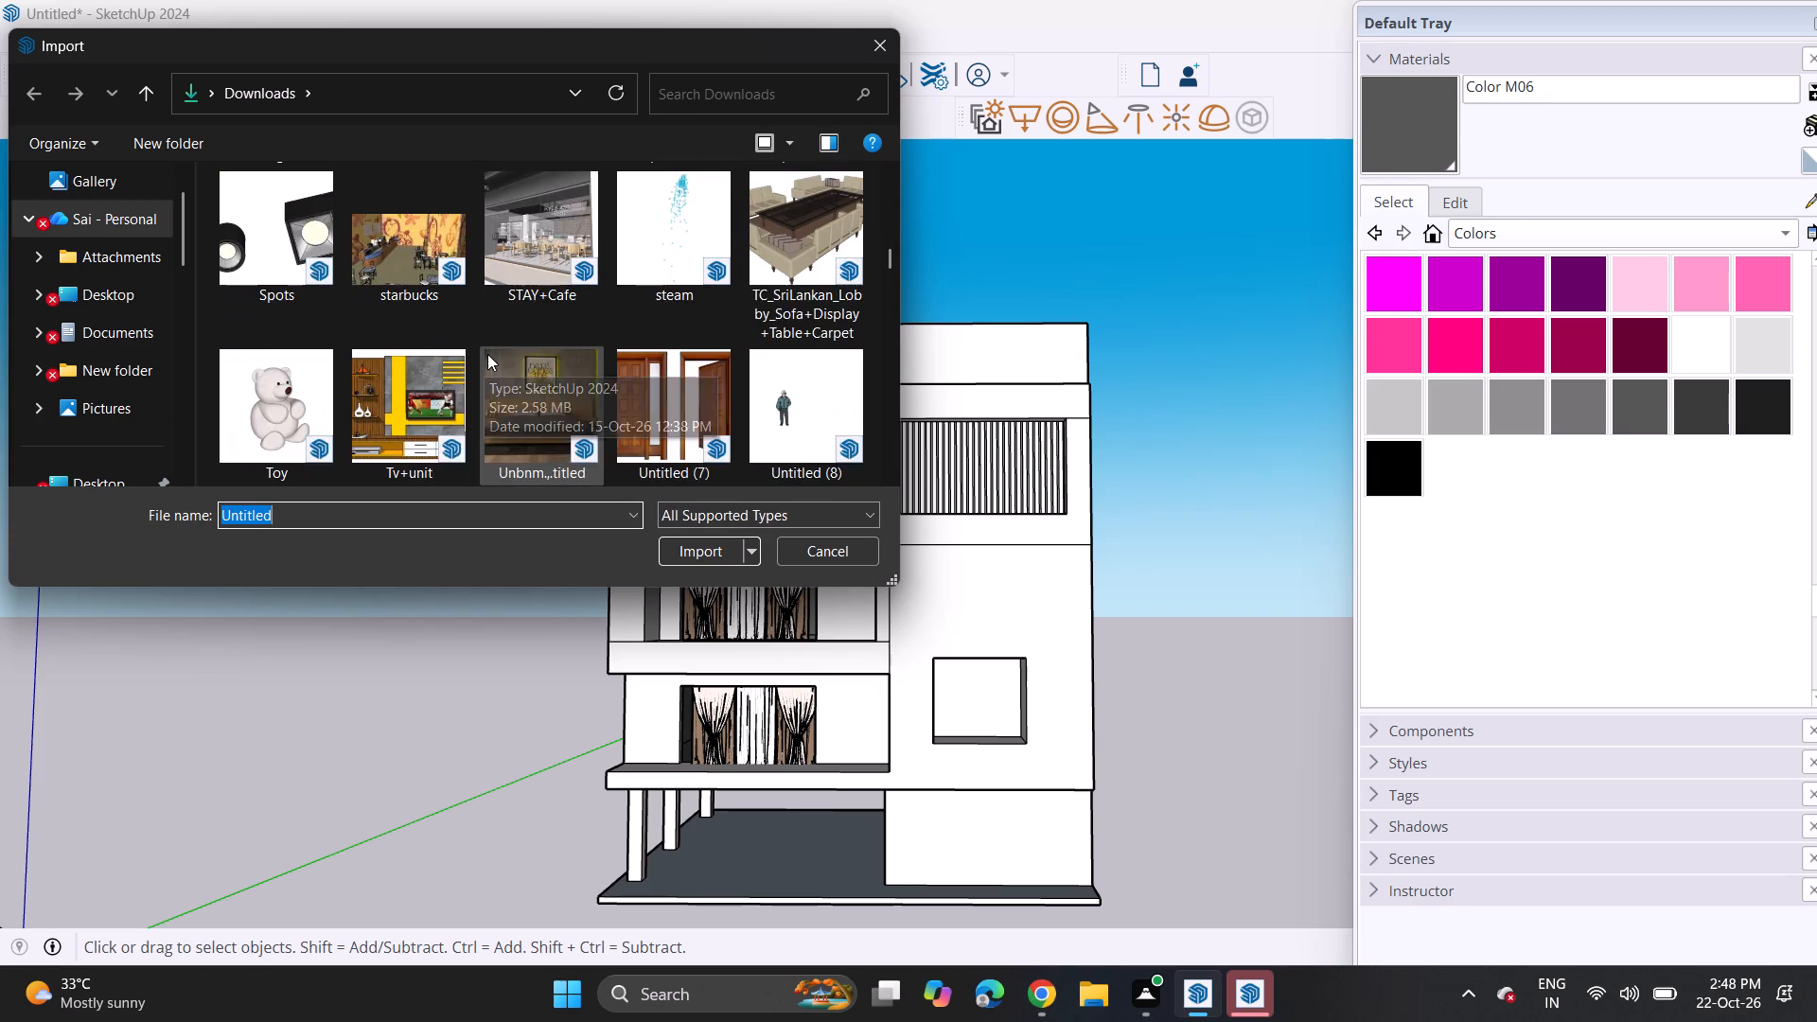
{"action": "scroll", "coordinate": [487, 354], "scroll_direction": "down", "scroll_amount": 9}
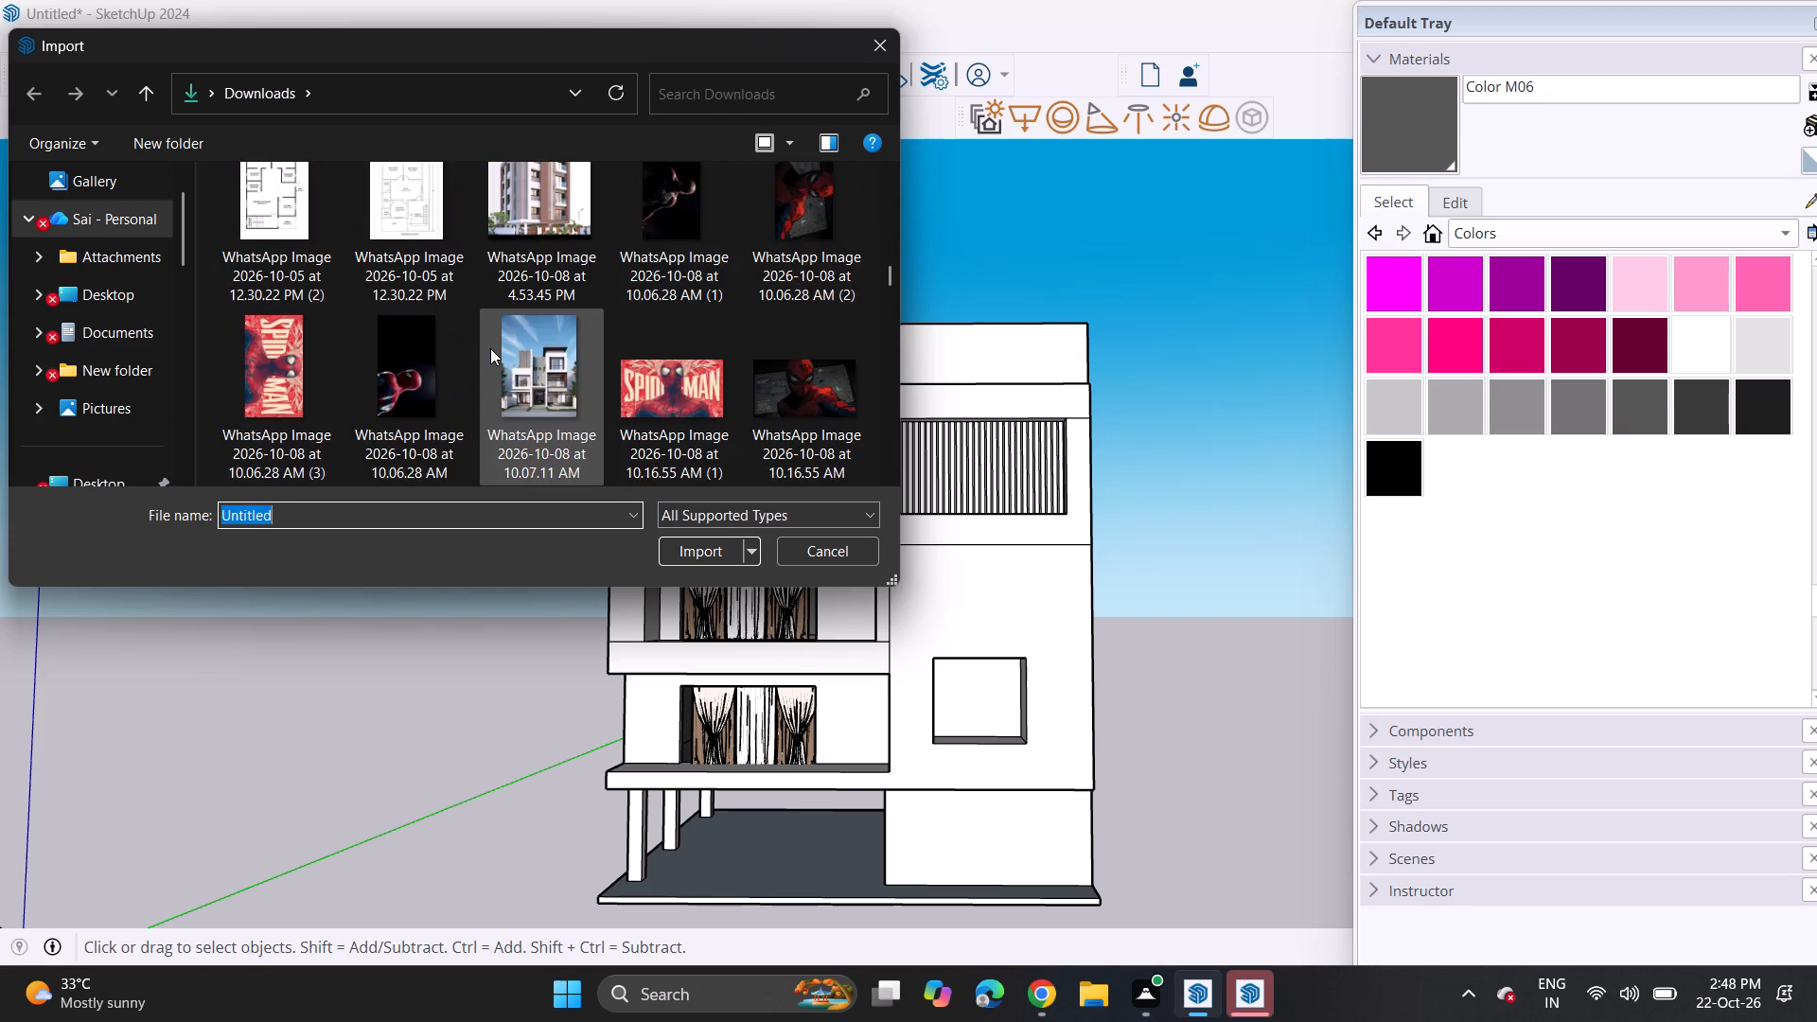
{"action": "scroll", "coordinate": [492, 348], "scroll_direction": "down", "scroll_amount": 3}
{"action": "left_click", "coordinate": [271, 350]}
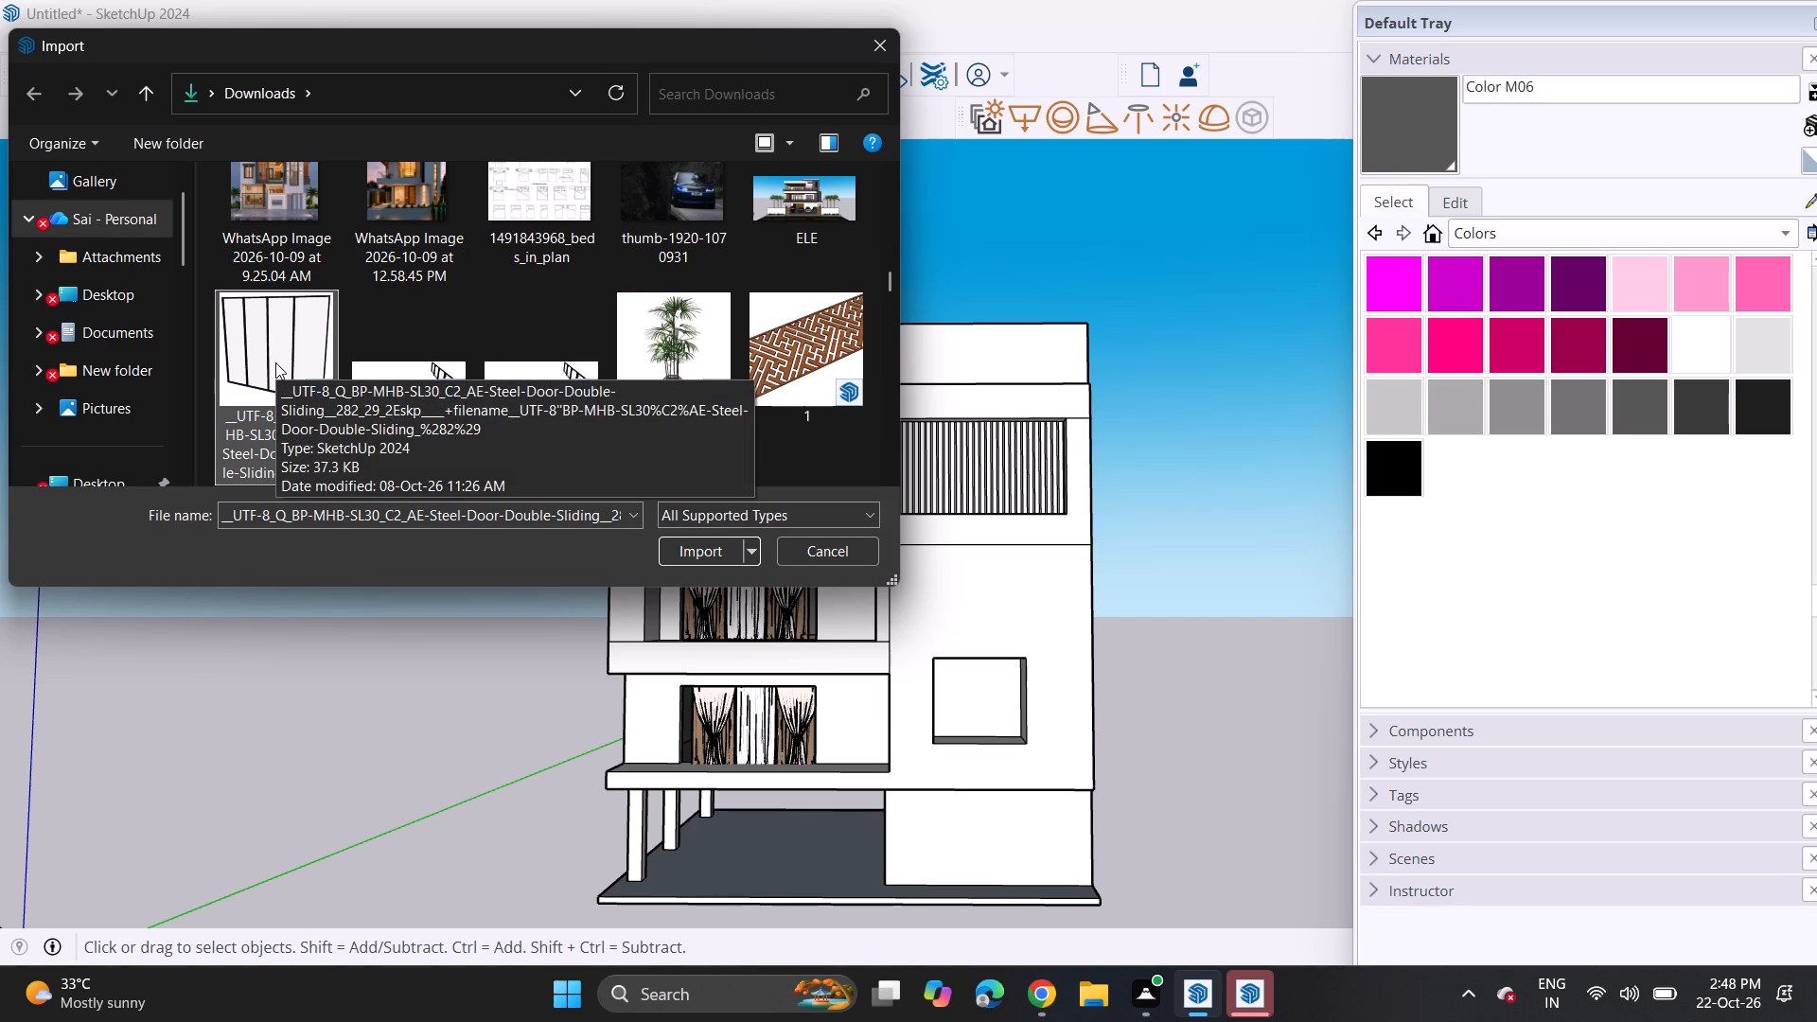
{"action": "left_click", "coordinate": [262, 375]}
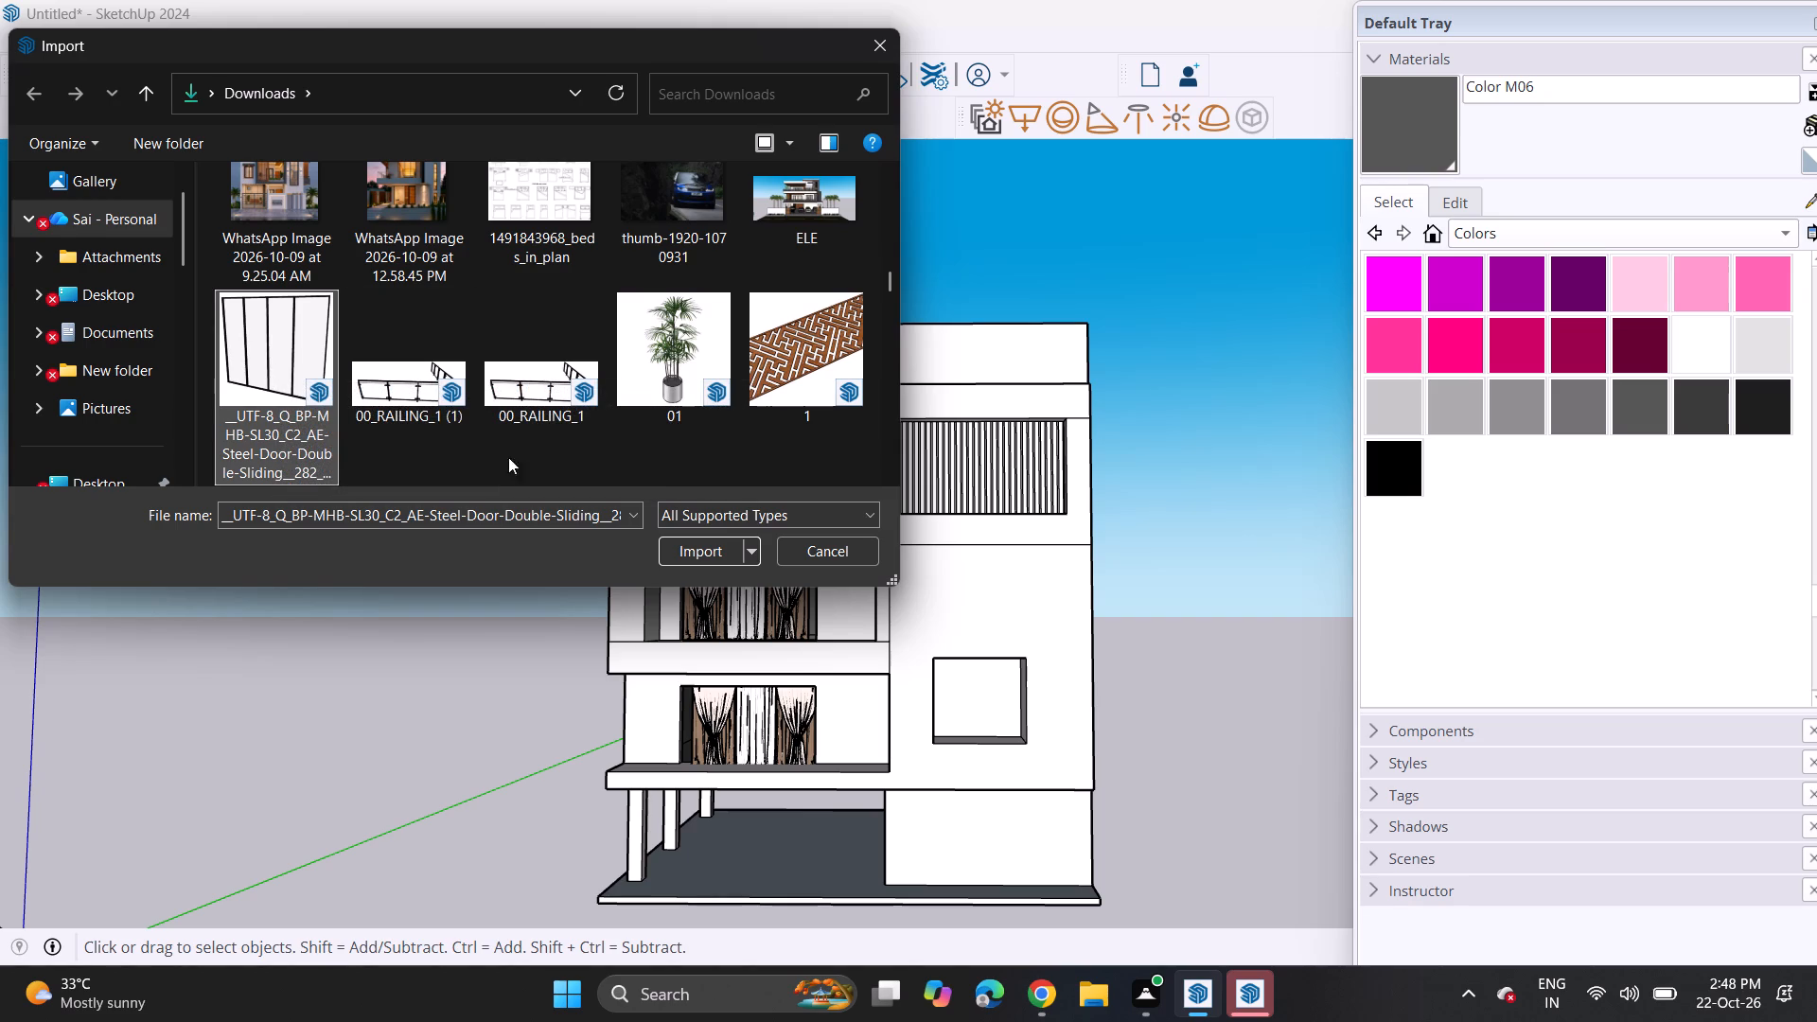
{"action": "left_click", "coordinate": [710, 550]}
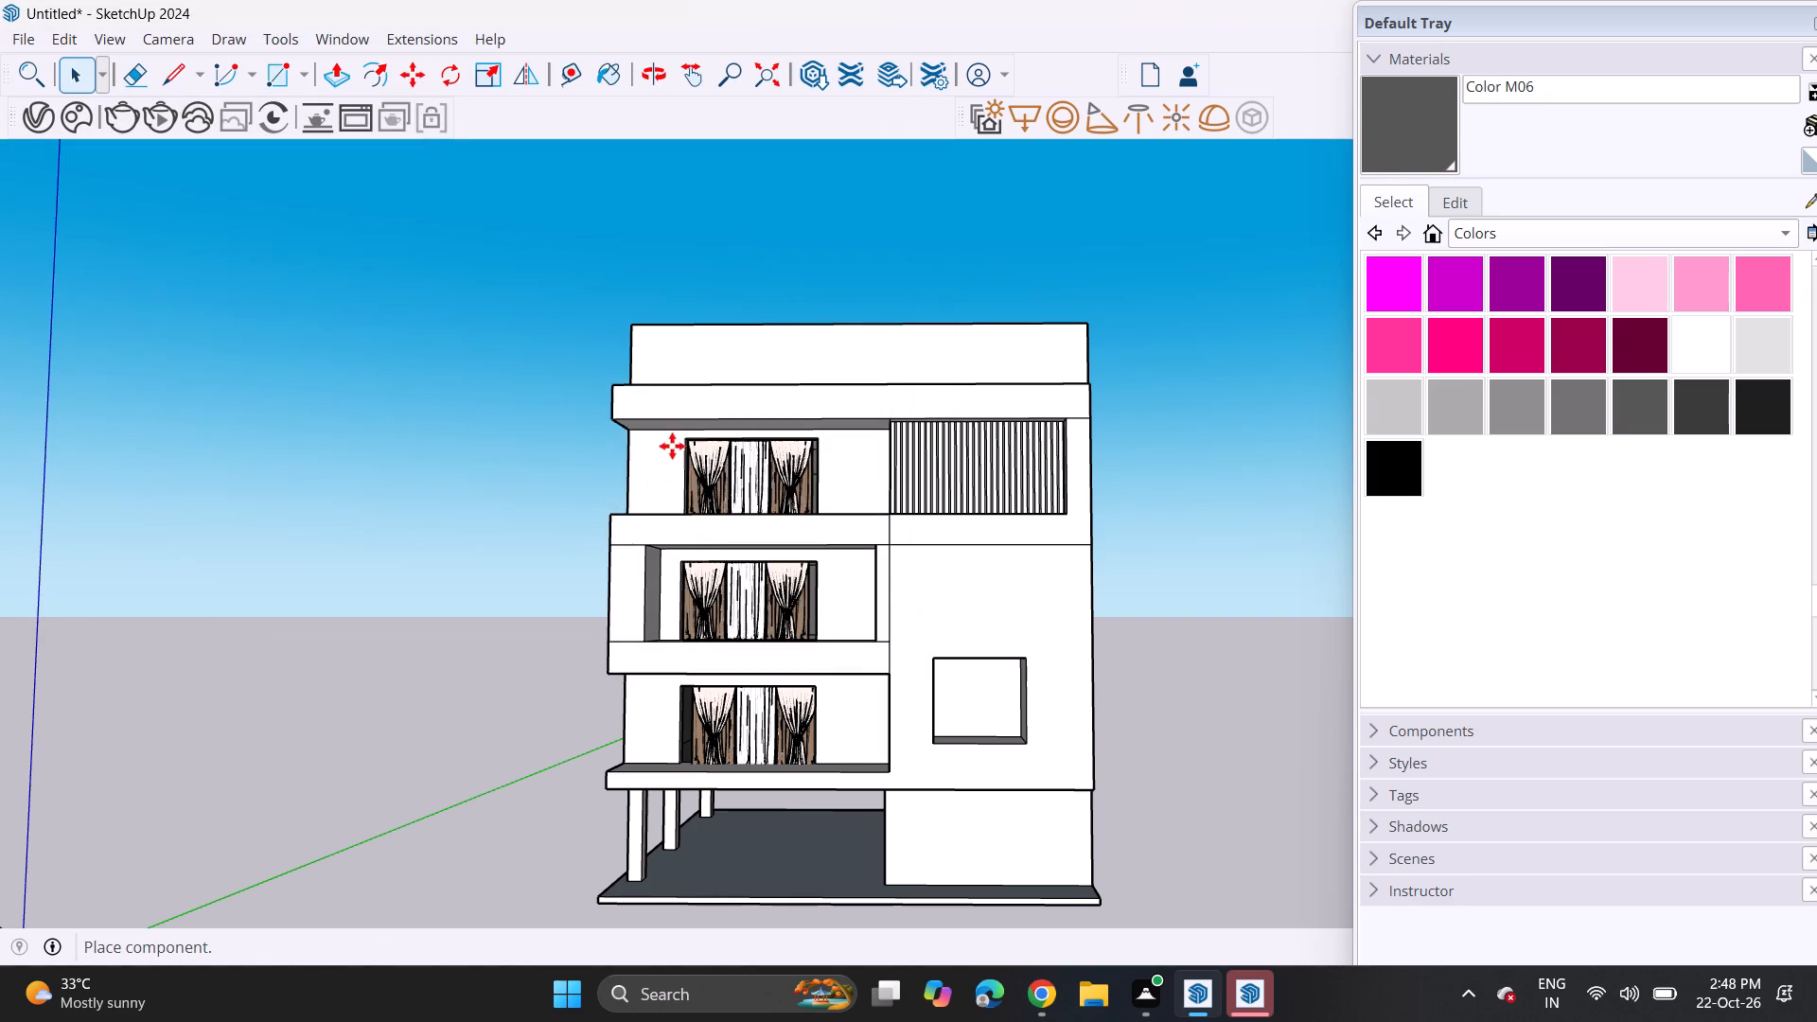
Place the sliding door in front of the top balcony's curtain, aligning its lower corner with the opening's lower outer corner.
{"action": "middle_click_drag", "start_coordinate": [672, 446], "coordinate": [987, 561]}
{"action": "scroll", "coordinate": [812, 542], "scroll_direction": "up", "scroll_amount": 13}
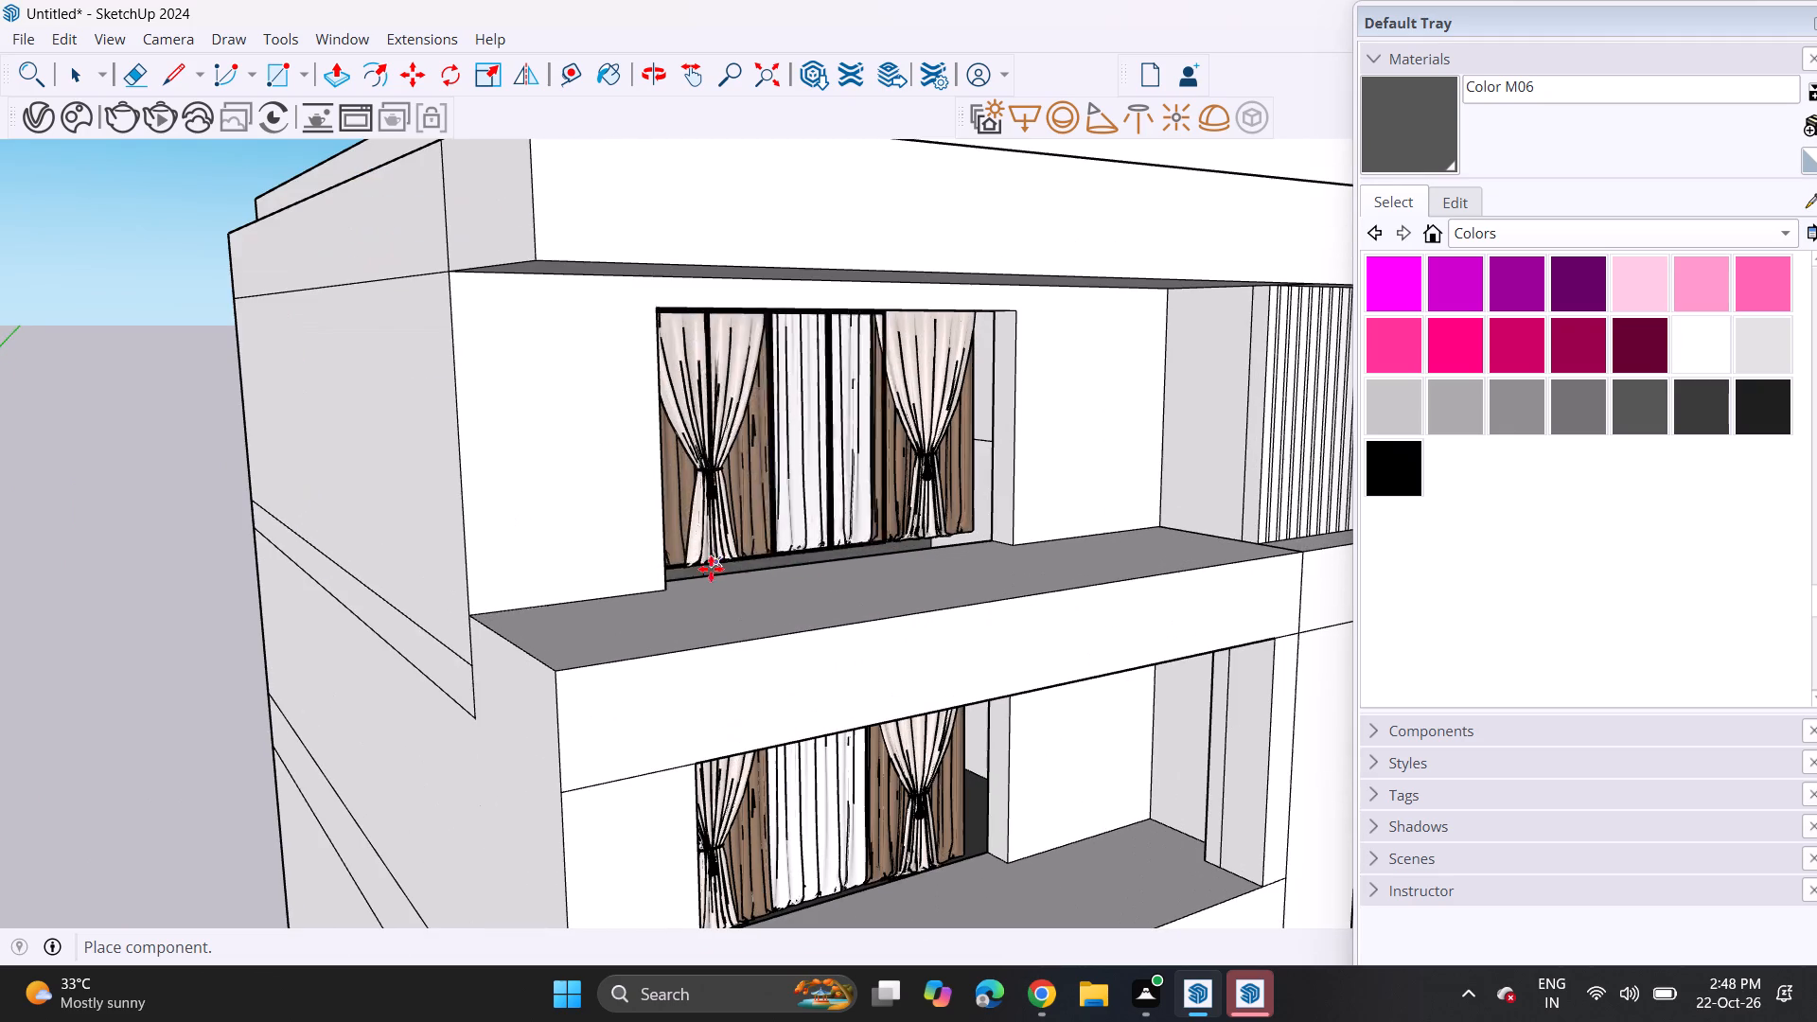
{"action": "left_click", "coordinate": [750, 581]}
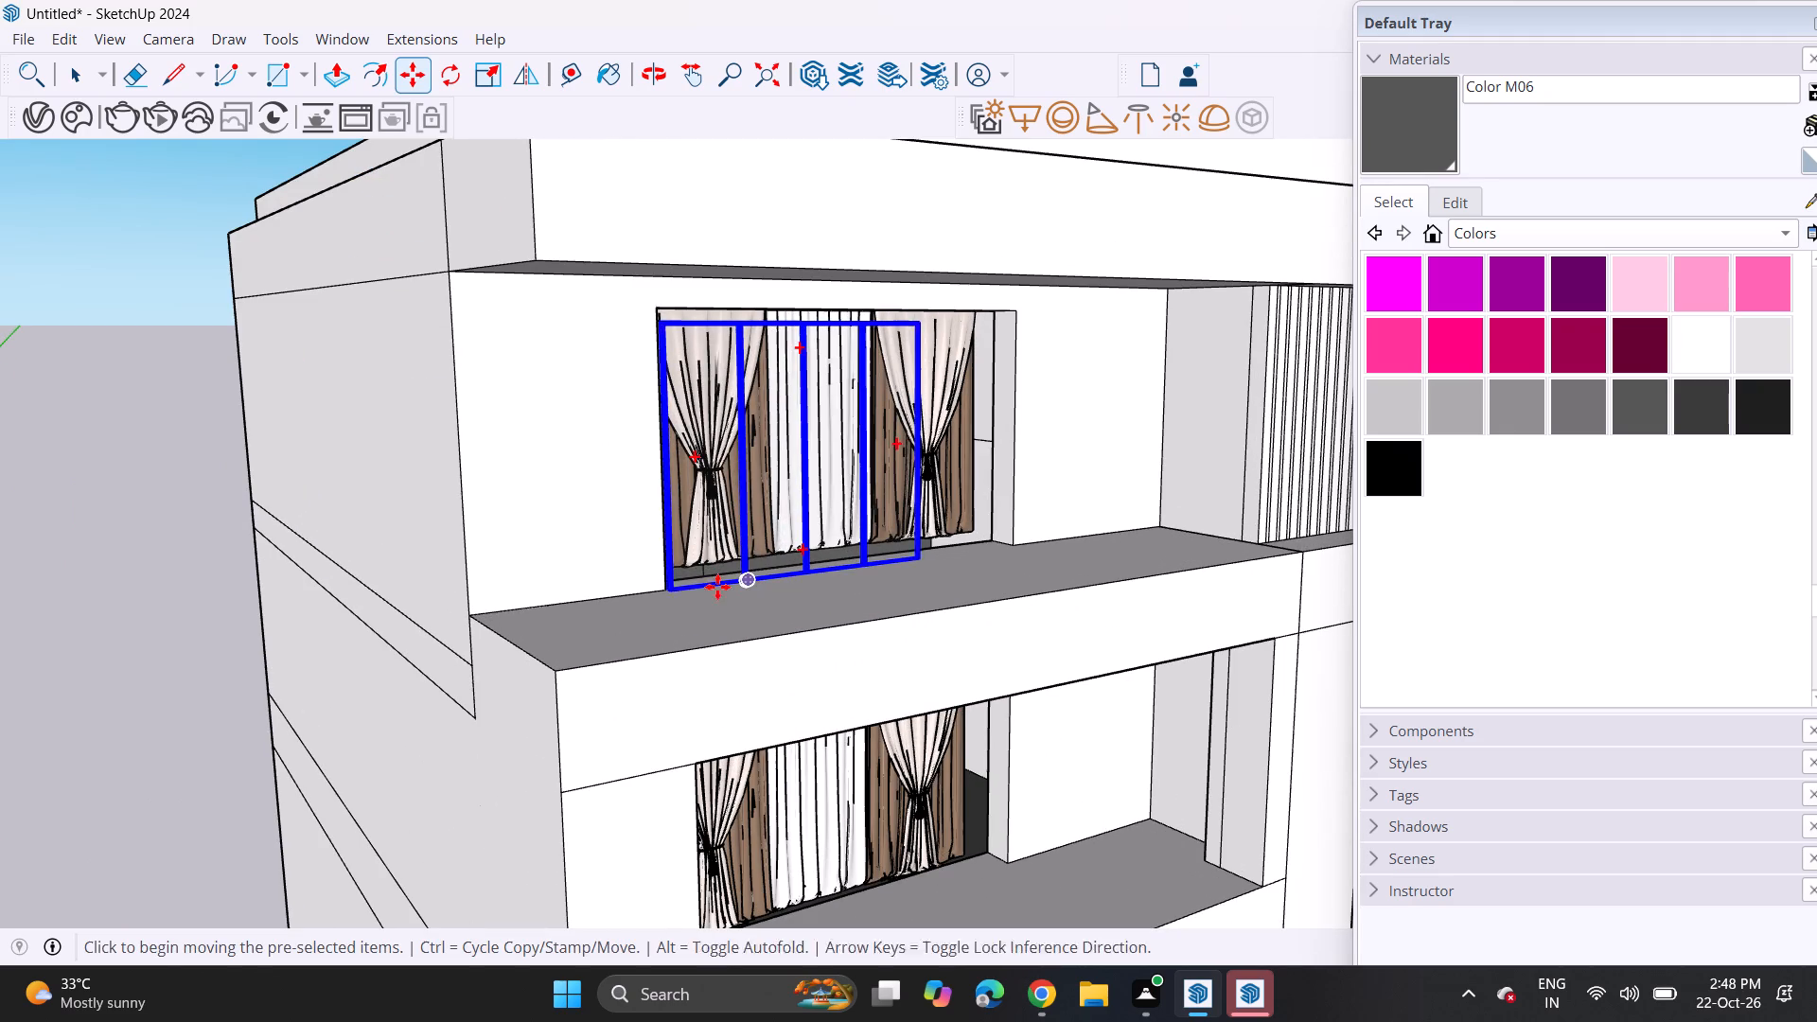
{"action": "left_click", "coordinate": [679, 595]}
{"action": "left_click", "coordinate": [672, 591]}
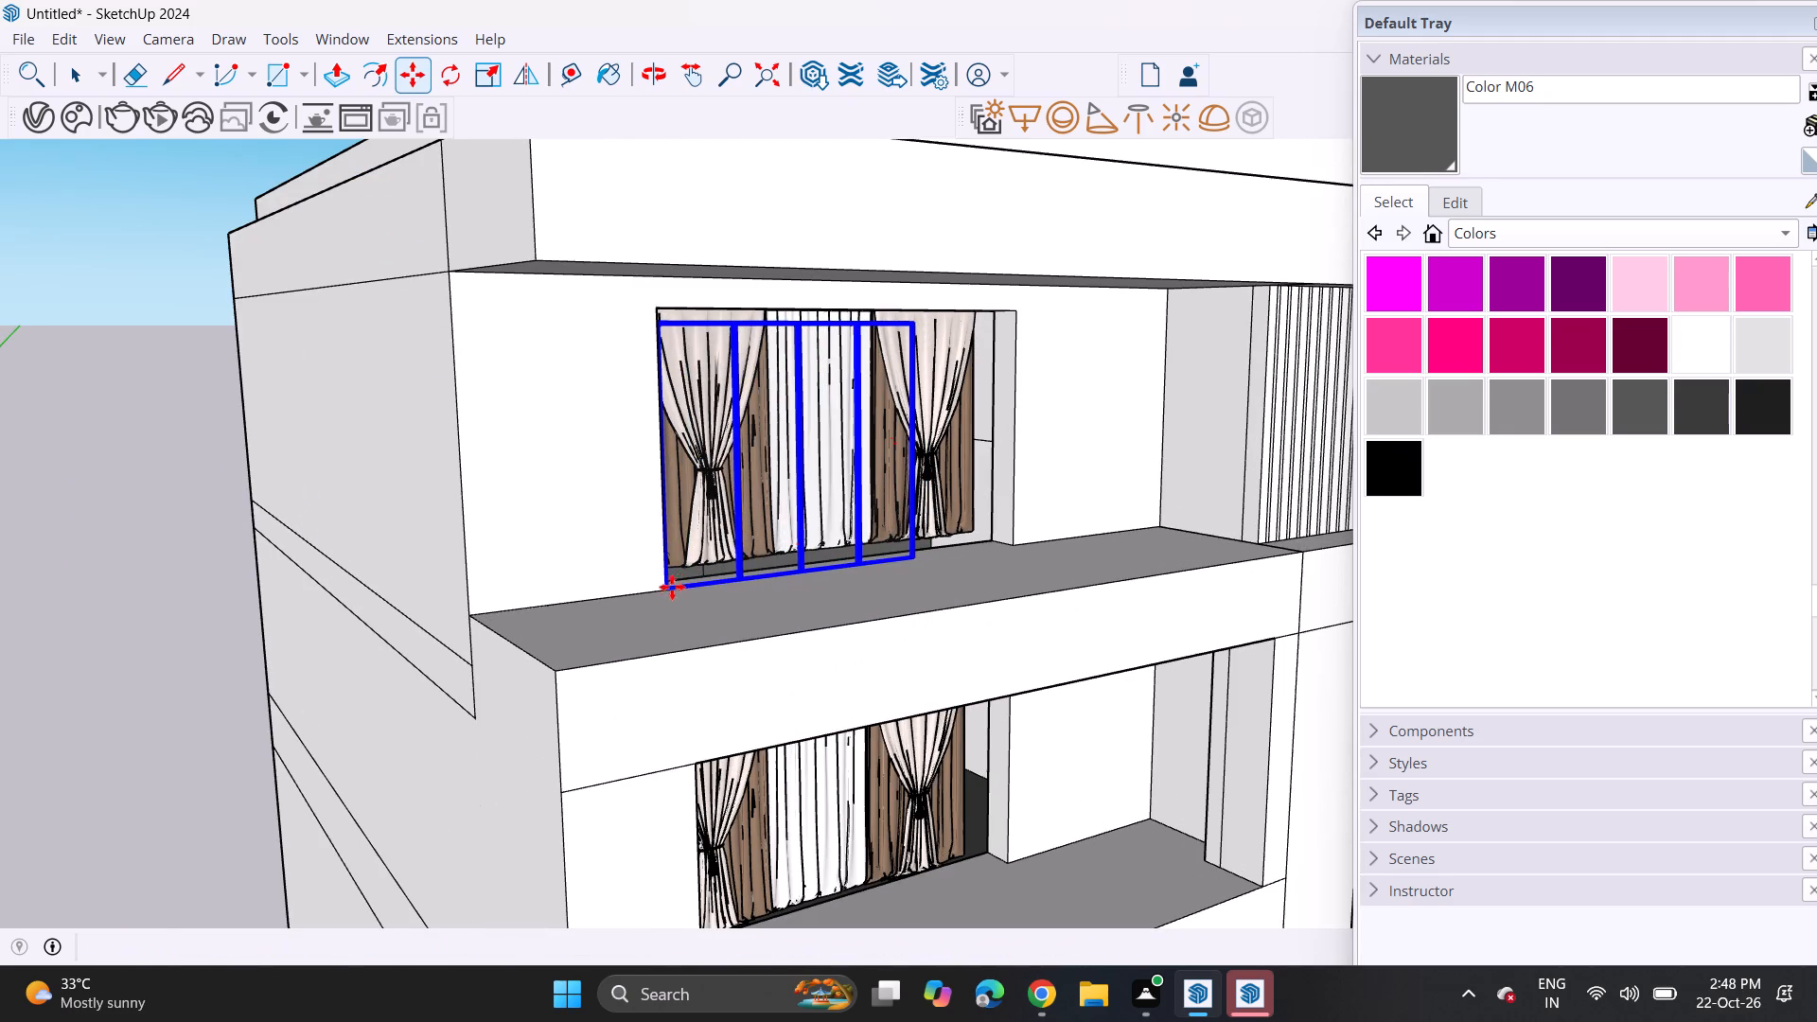
Scale the sliding door in width and height so it fills the top balcony's opening, then deselect it.
{"action": "middle_click_drag", "start_coordinate": [815, 490], "coordinate": [418, 510]}
{"action": "middle_click_drag", "start_coordinate": [620, 428], "coordinate": [543, 430]}
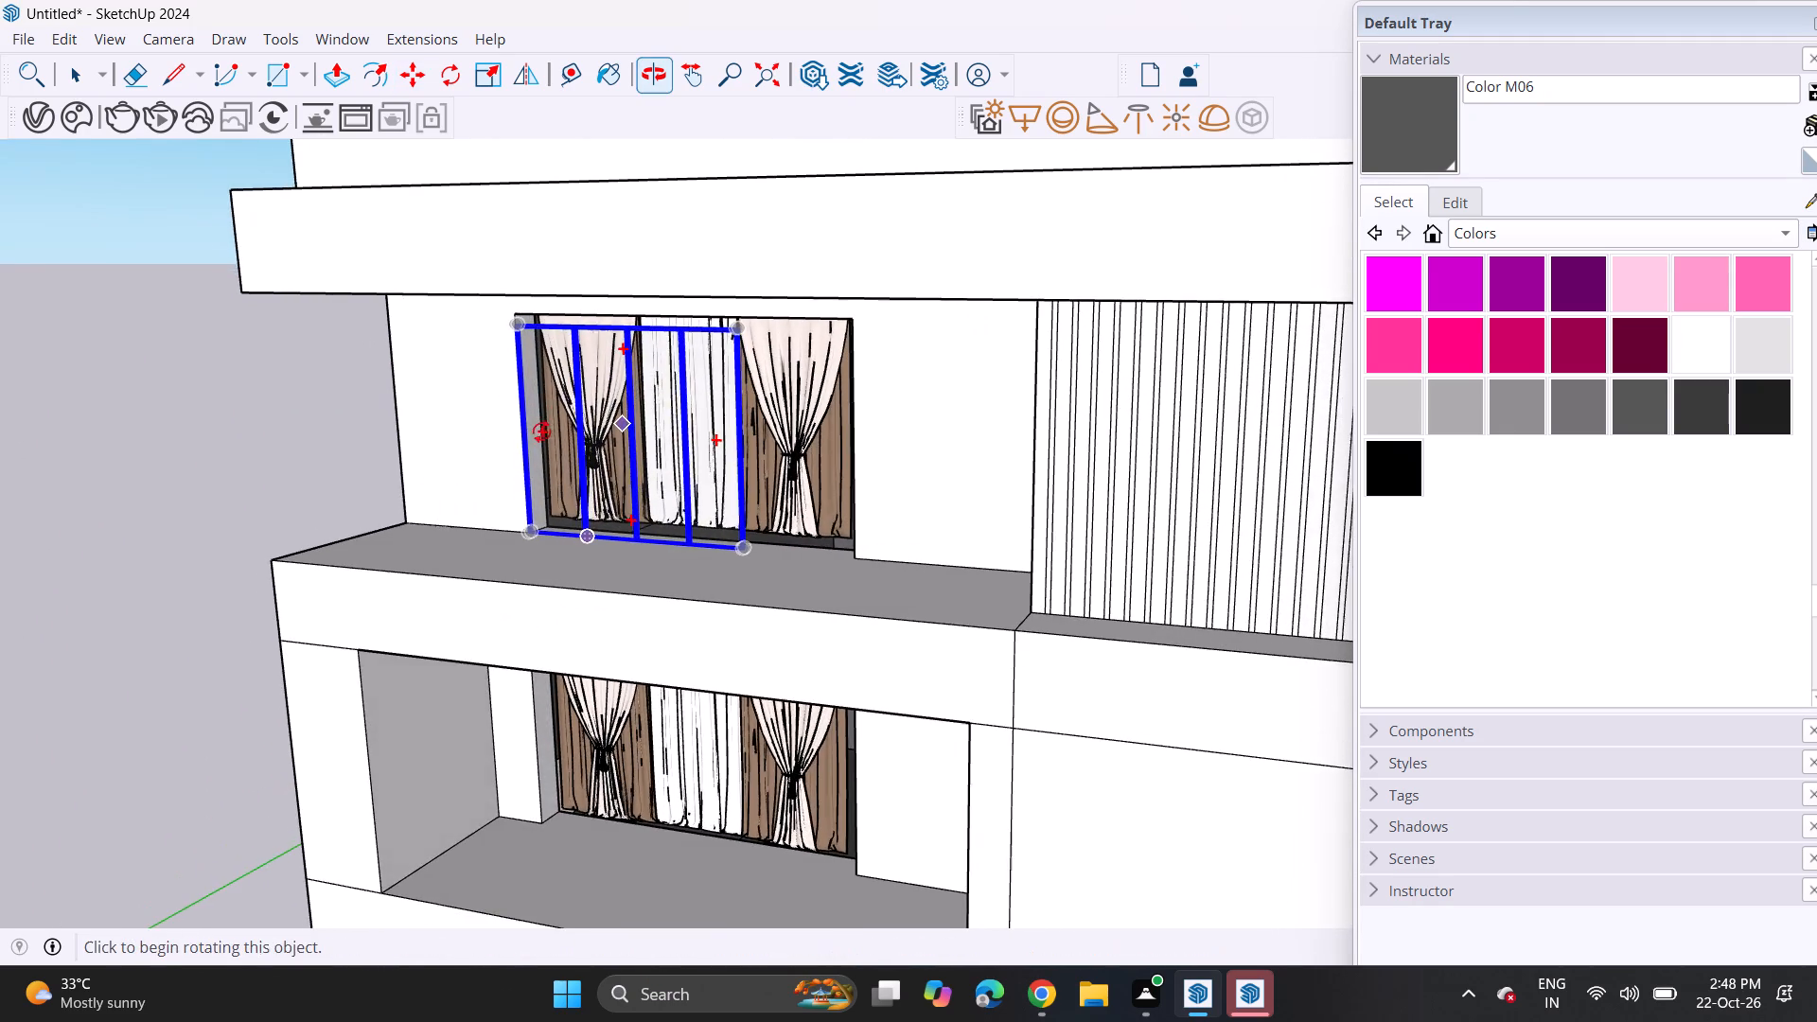
{"action": "scroll", "coordinate": [736, 443], "scroll_direction": "up", "scroll_amount": 9}
{"action": "scroll", "coordinate": [562, 252], "scroll_direction": "up", "scroll_amount": 1}
{"action": "middle_click_drag", "start_coordinate": [615, 463], "coordinate": [544, 380]}
{"action": "left_click", "coordinate": [475, 75]}
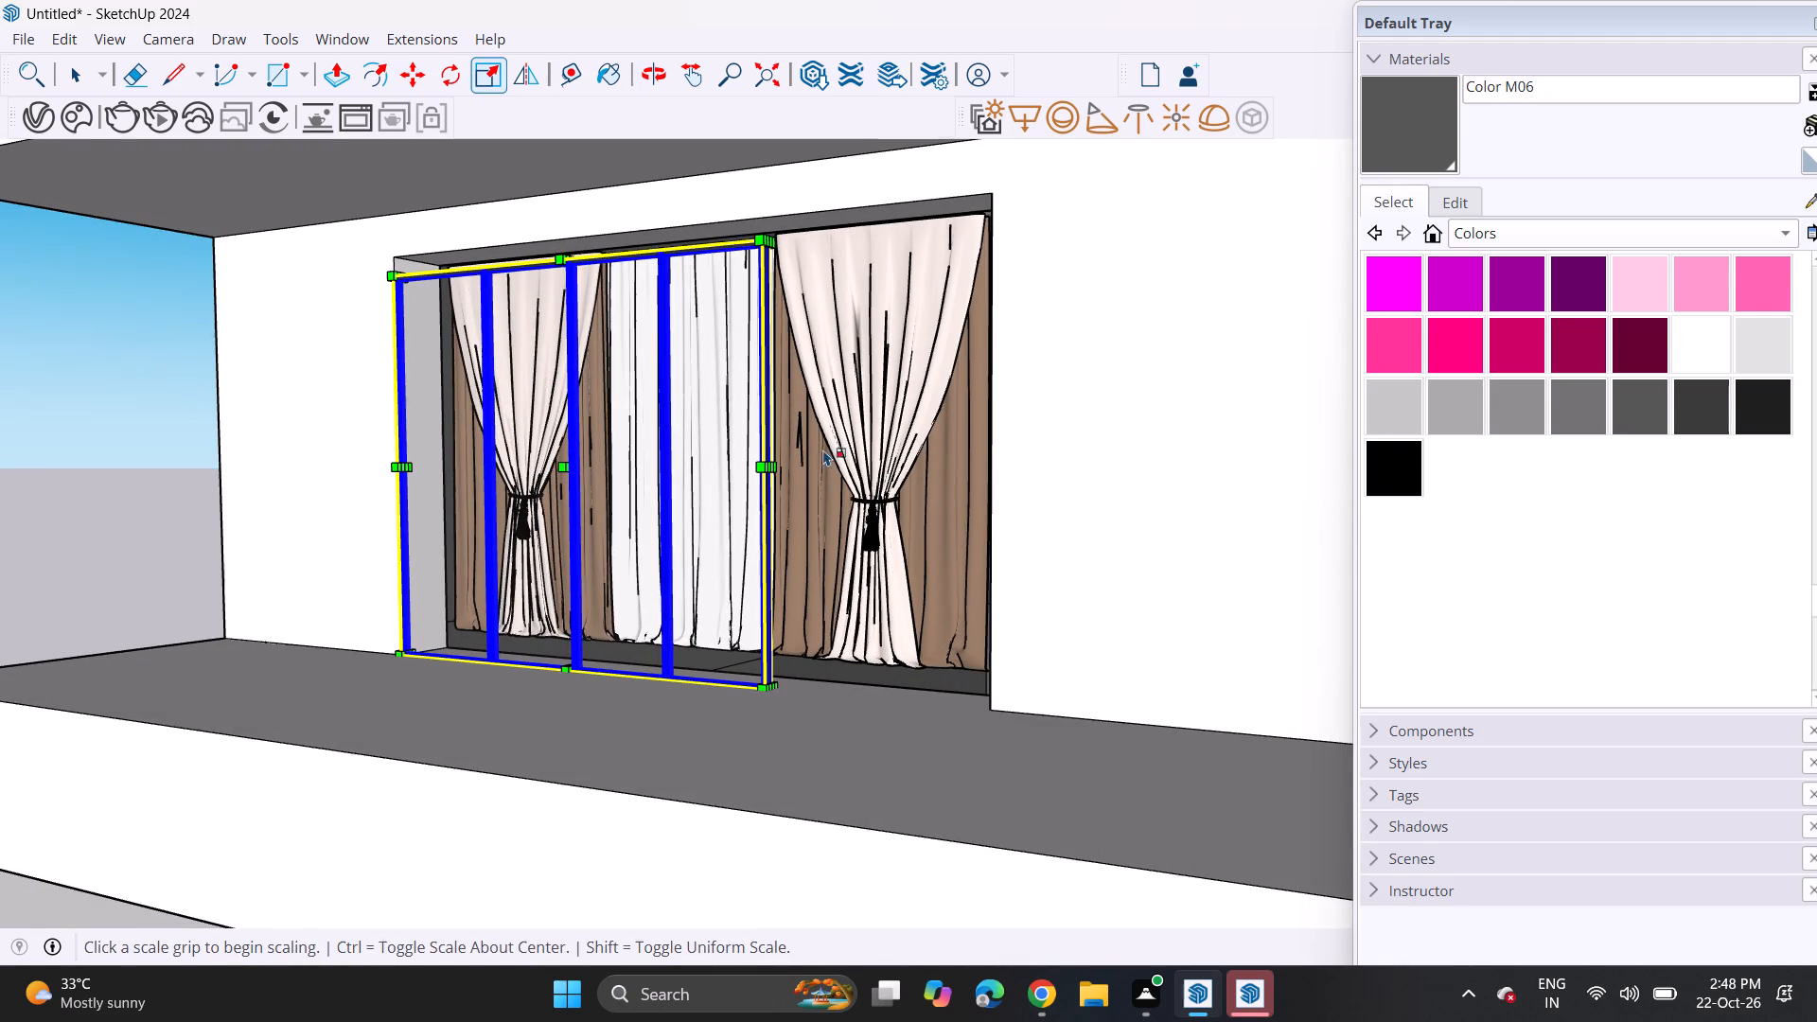
{"action": "left_click", "coordinate": [774, 463]}
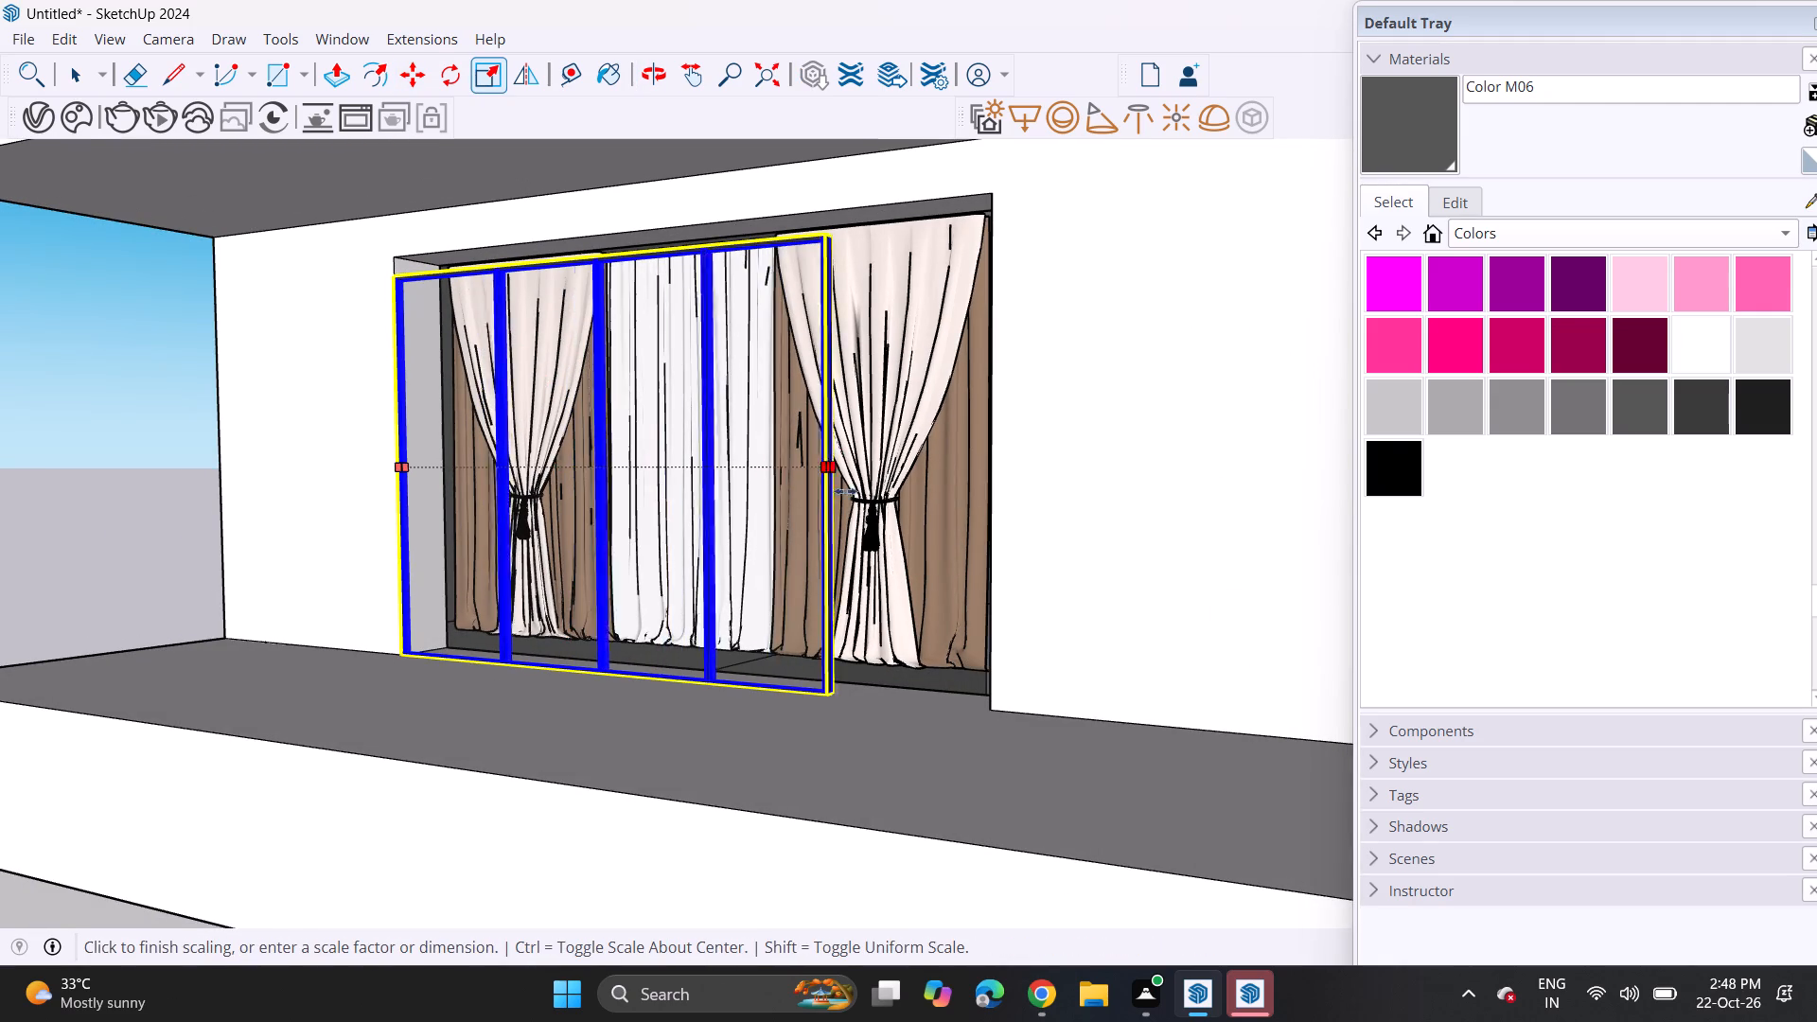
{"action": "left_click", "coordinate": [986, 502]}
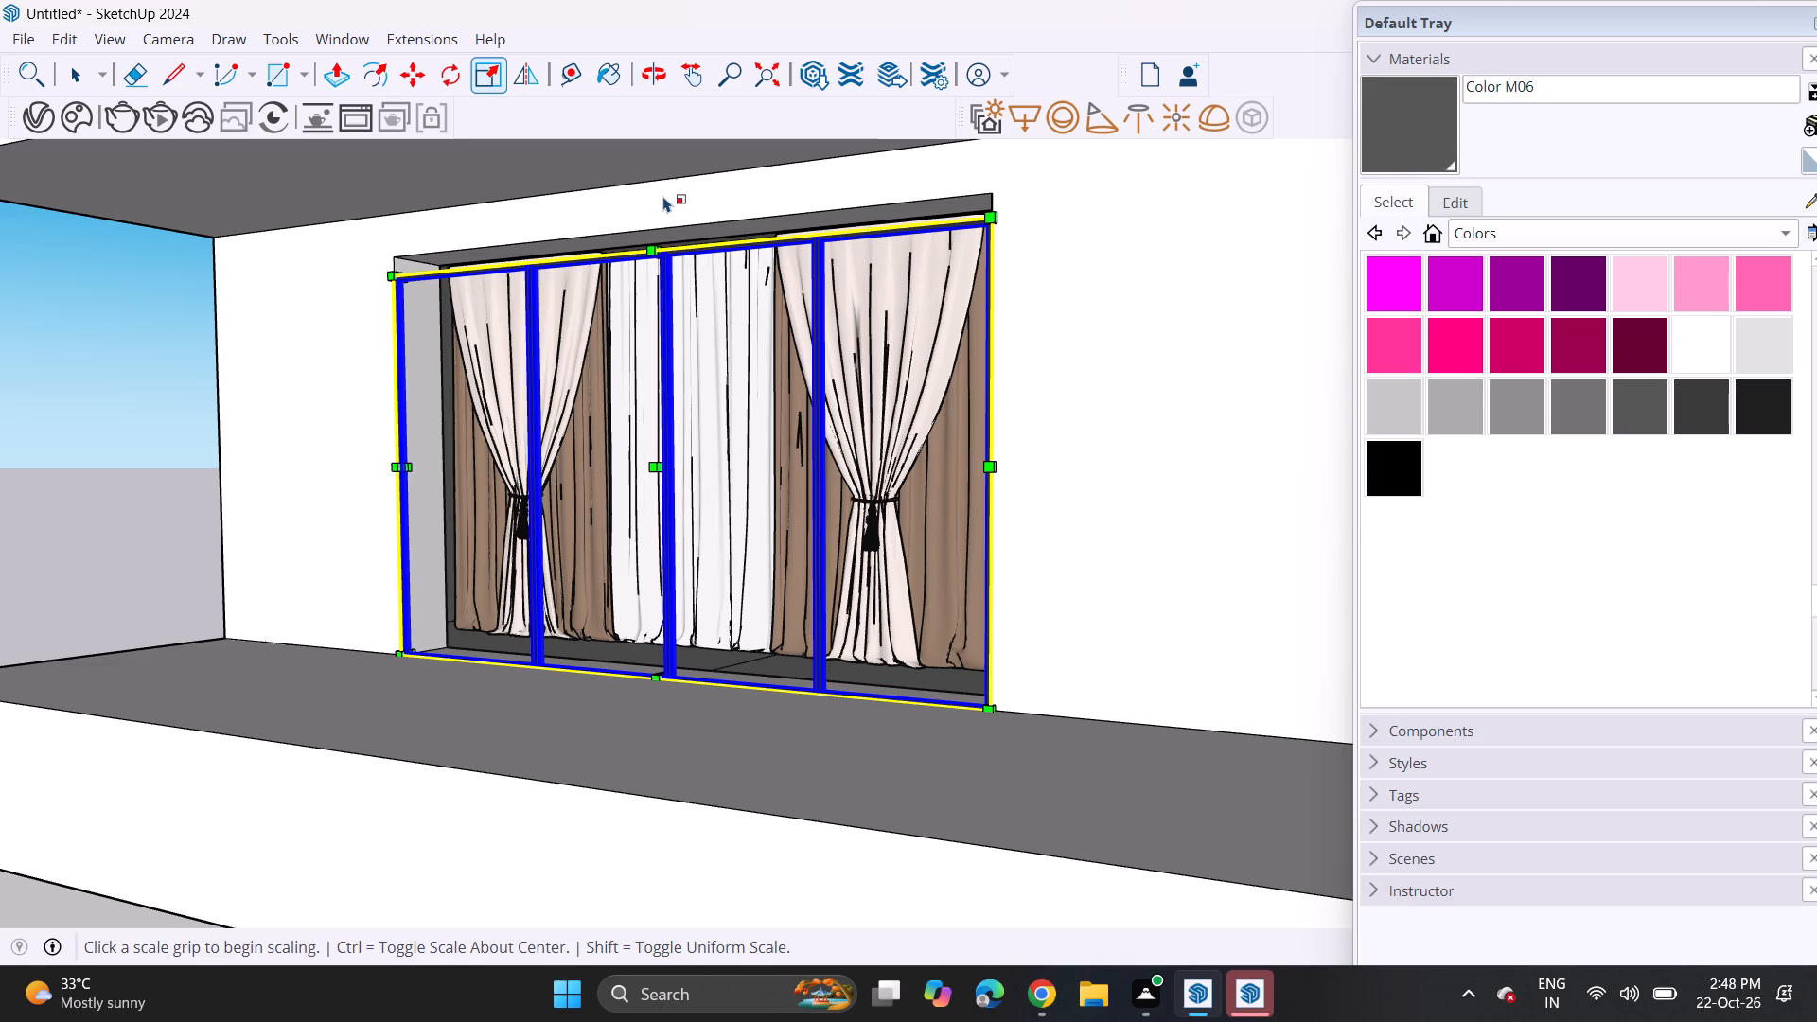
{"action": "left_click", "coordinate": [666, 249]}
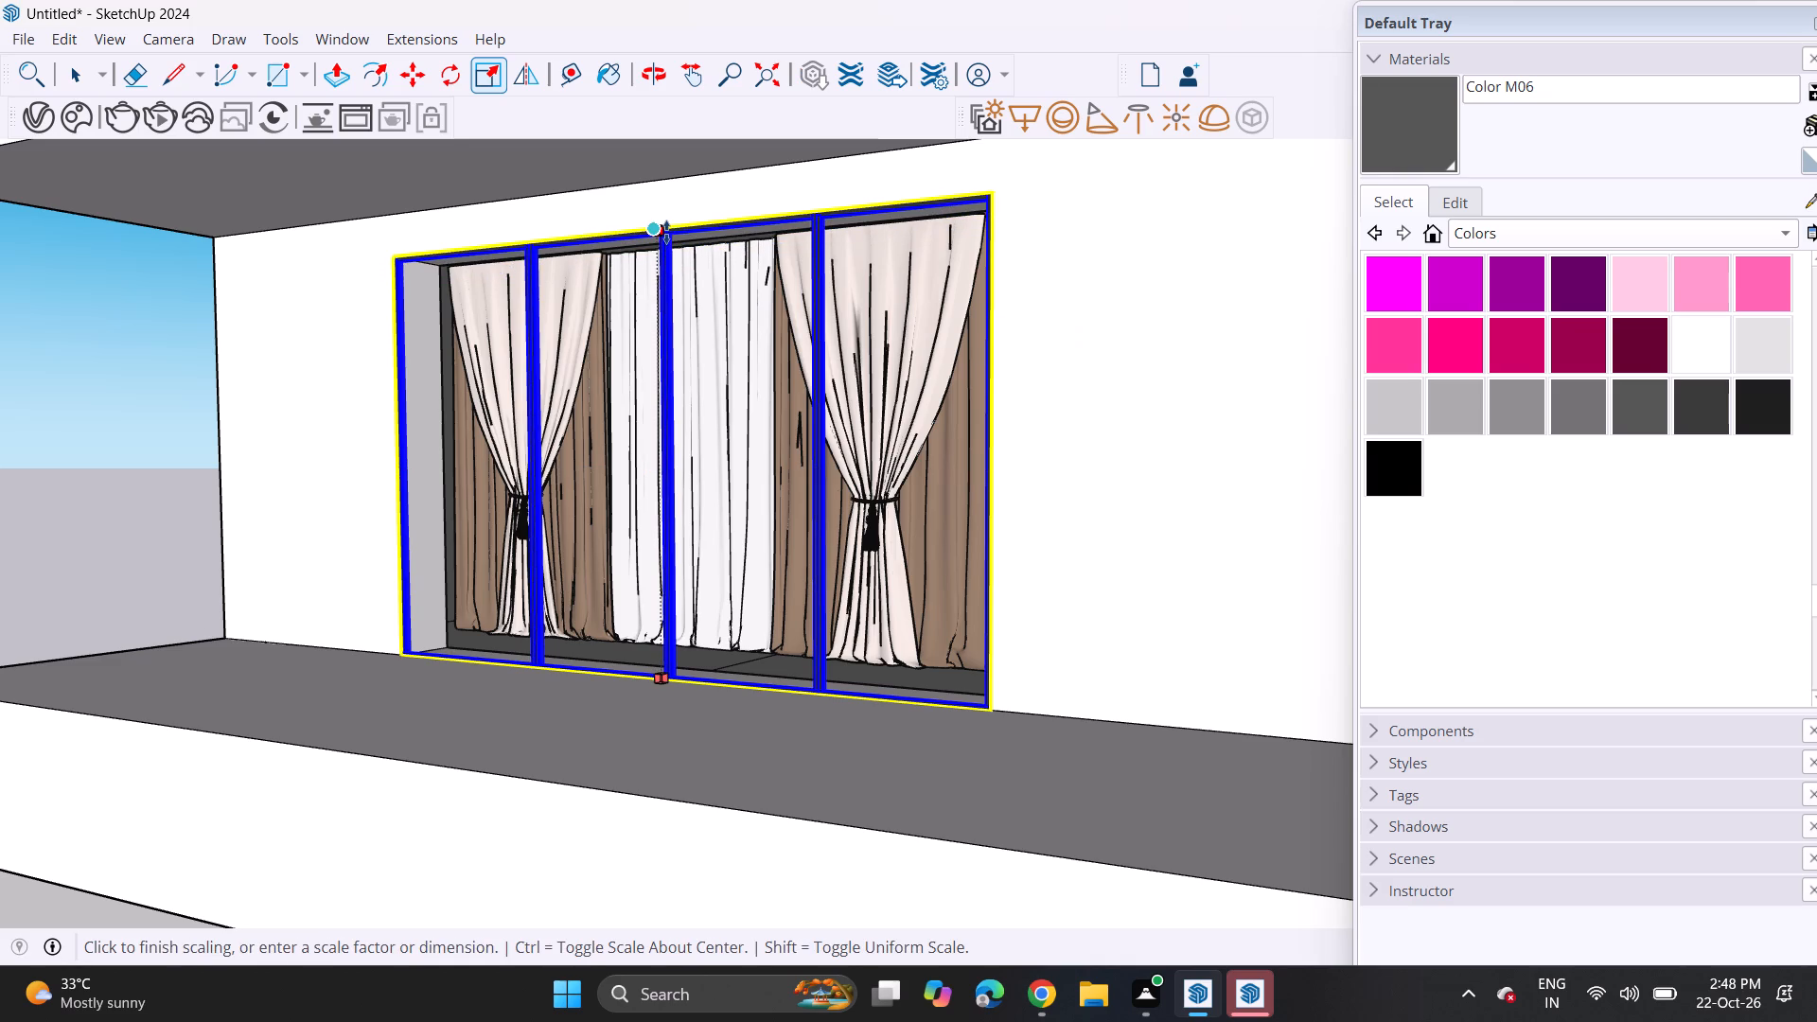
{"action": "left_click", "coordinate": [666, 232]}
{"action": "key", "text": "space"}
{"action": "left_click", "coordinate": [189, 516]}
{"action": "scroll", "coordinate": [189, 516], "scroll_direction": "down", "scroll_amount": 7}
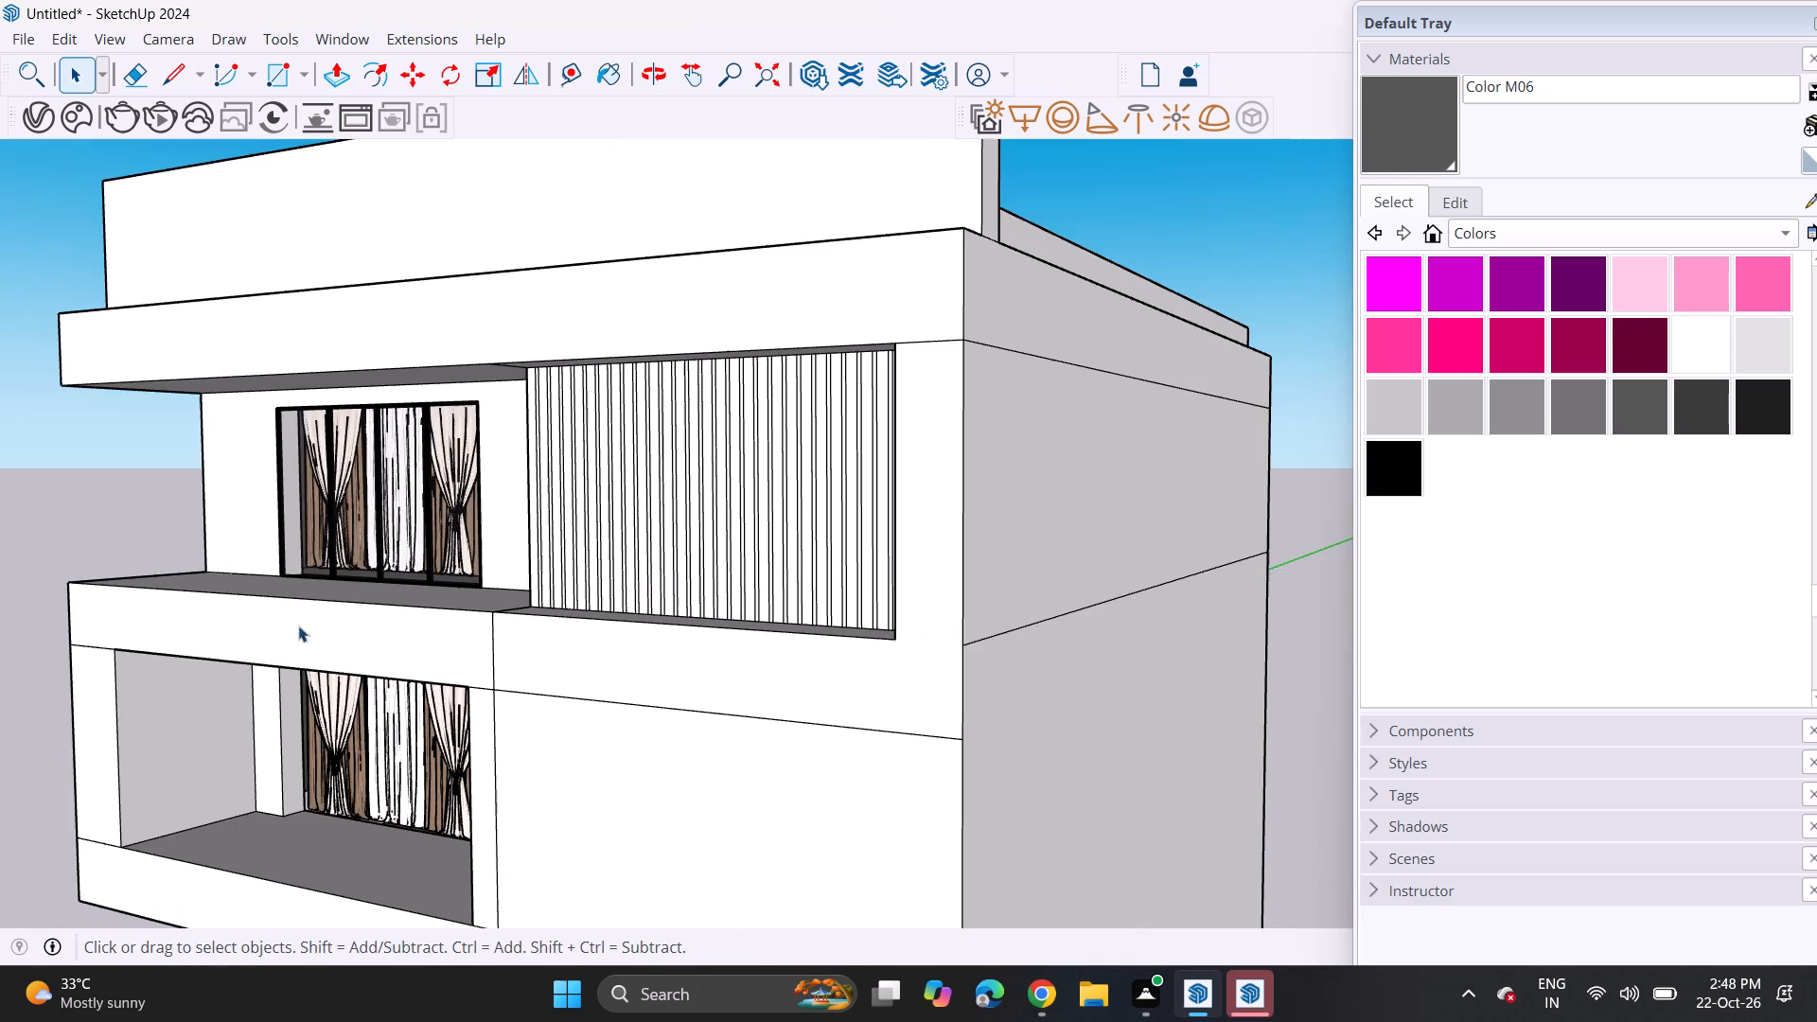
Copy the top balcony's sliding door down to the middle balcony's opening, aligning it with the opening's upper outer corner.
{"action": "middle_click_drag", "start_coordinate": [320, 640], "coordinate": [782, 589]}
{"action": "left_click", "coordinate": [750, 487]}
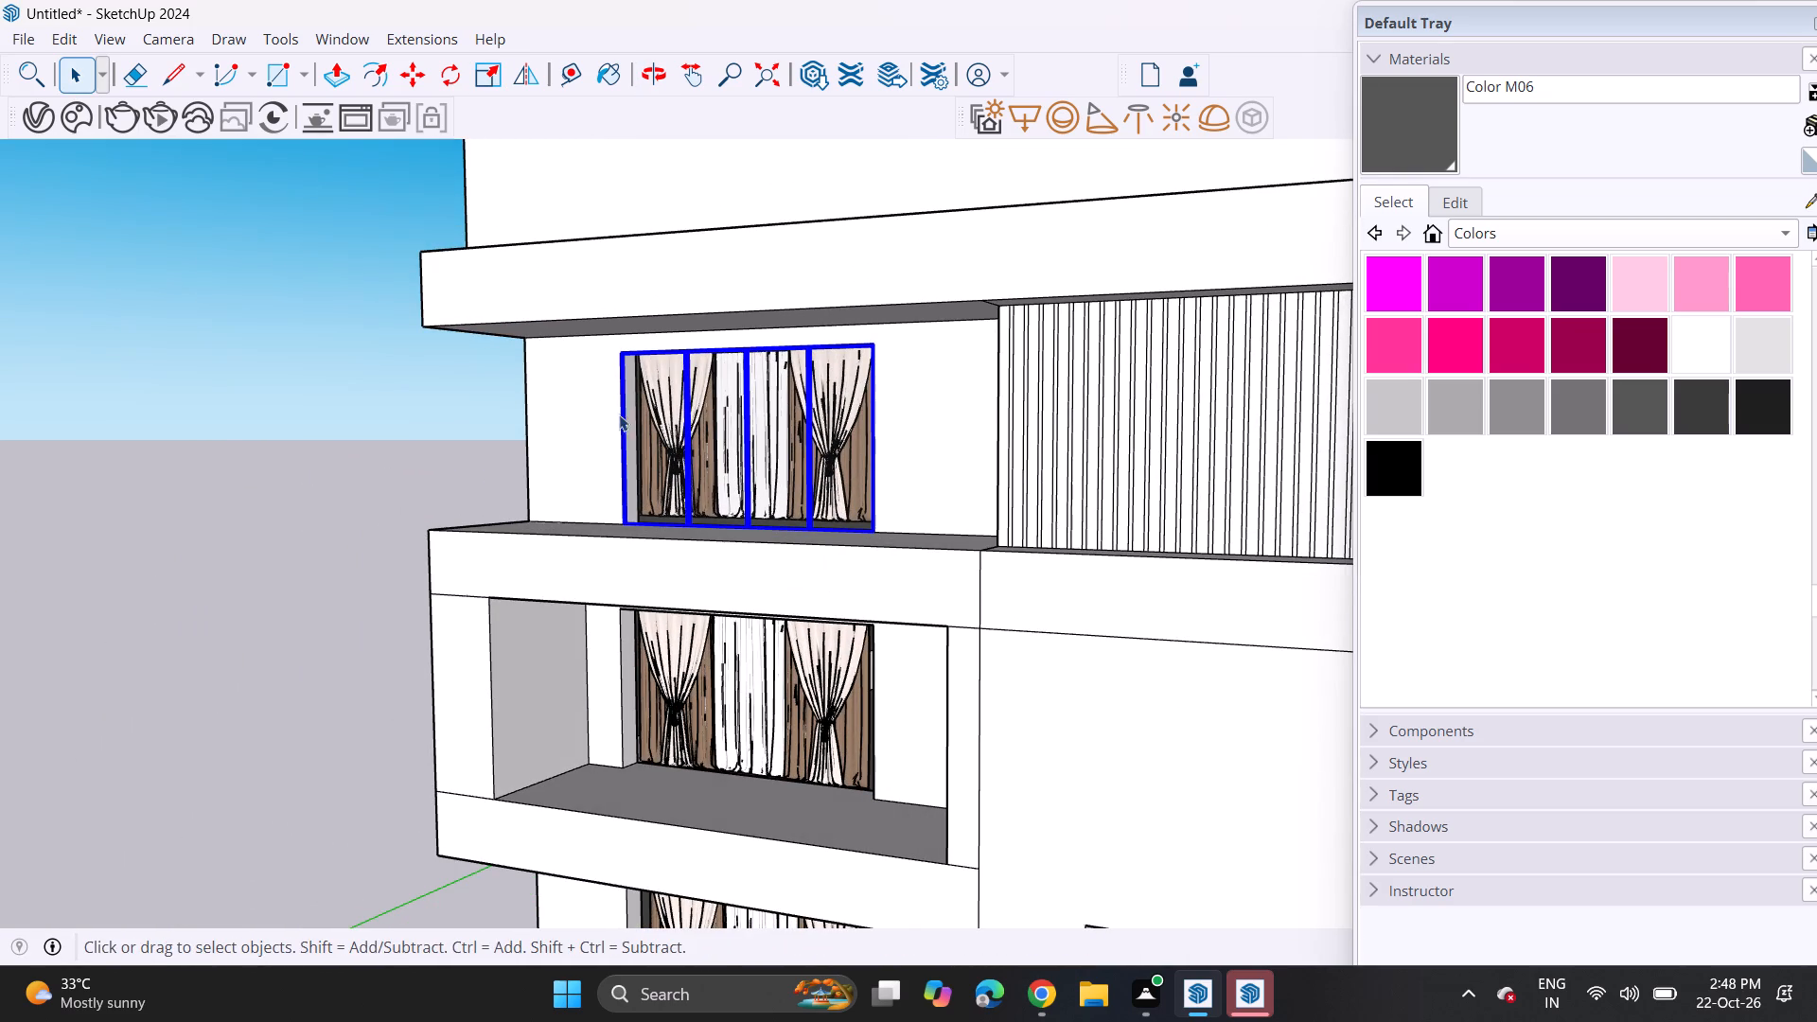
{"action": "key", "text": "m"}
{"action": "left_click", "coordinate": [605, 347]}
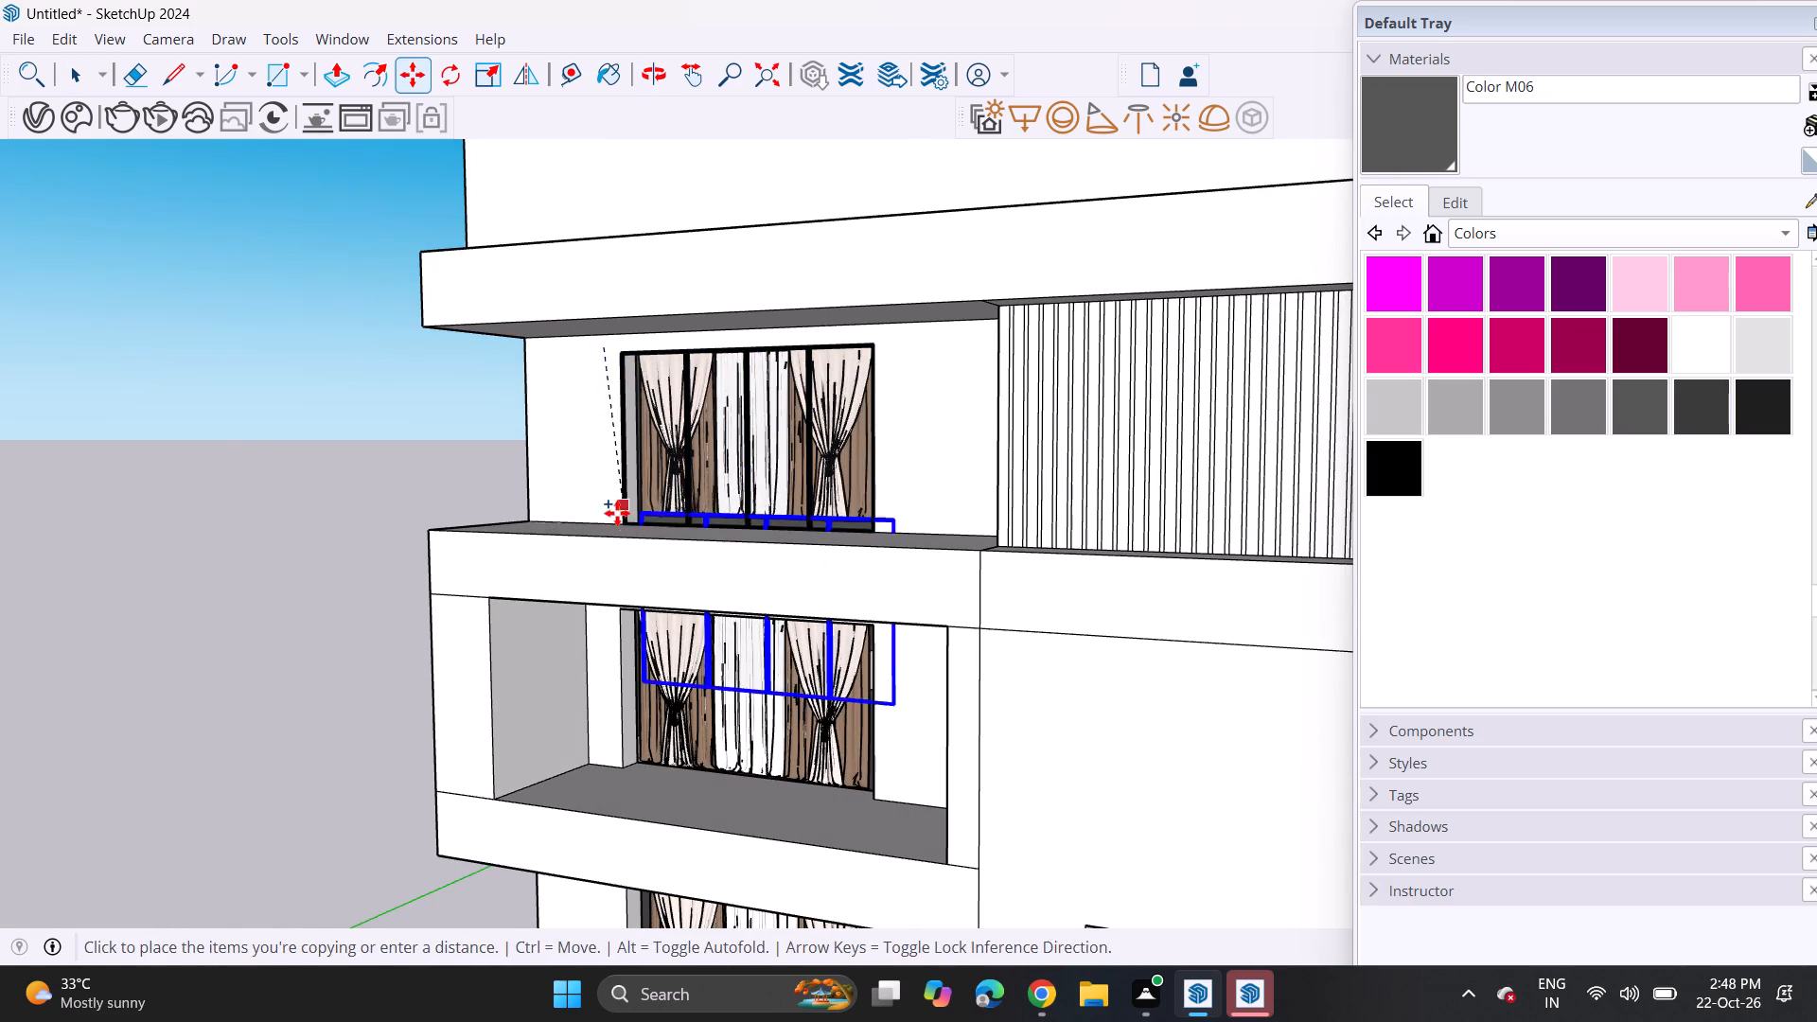
{"action": "middle_click_drag", "start_coordinate": [619, 512], "coordinate": [624, 362], "text": "shift"}
{"action": "scroll", "coordinate": [635, 470], "scroll_direction": "up", "scroll_amount": 1, "text": "shift"}
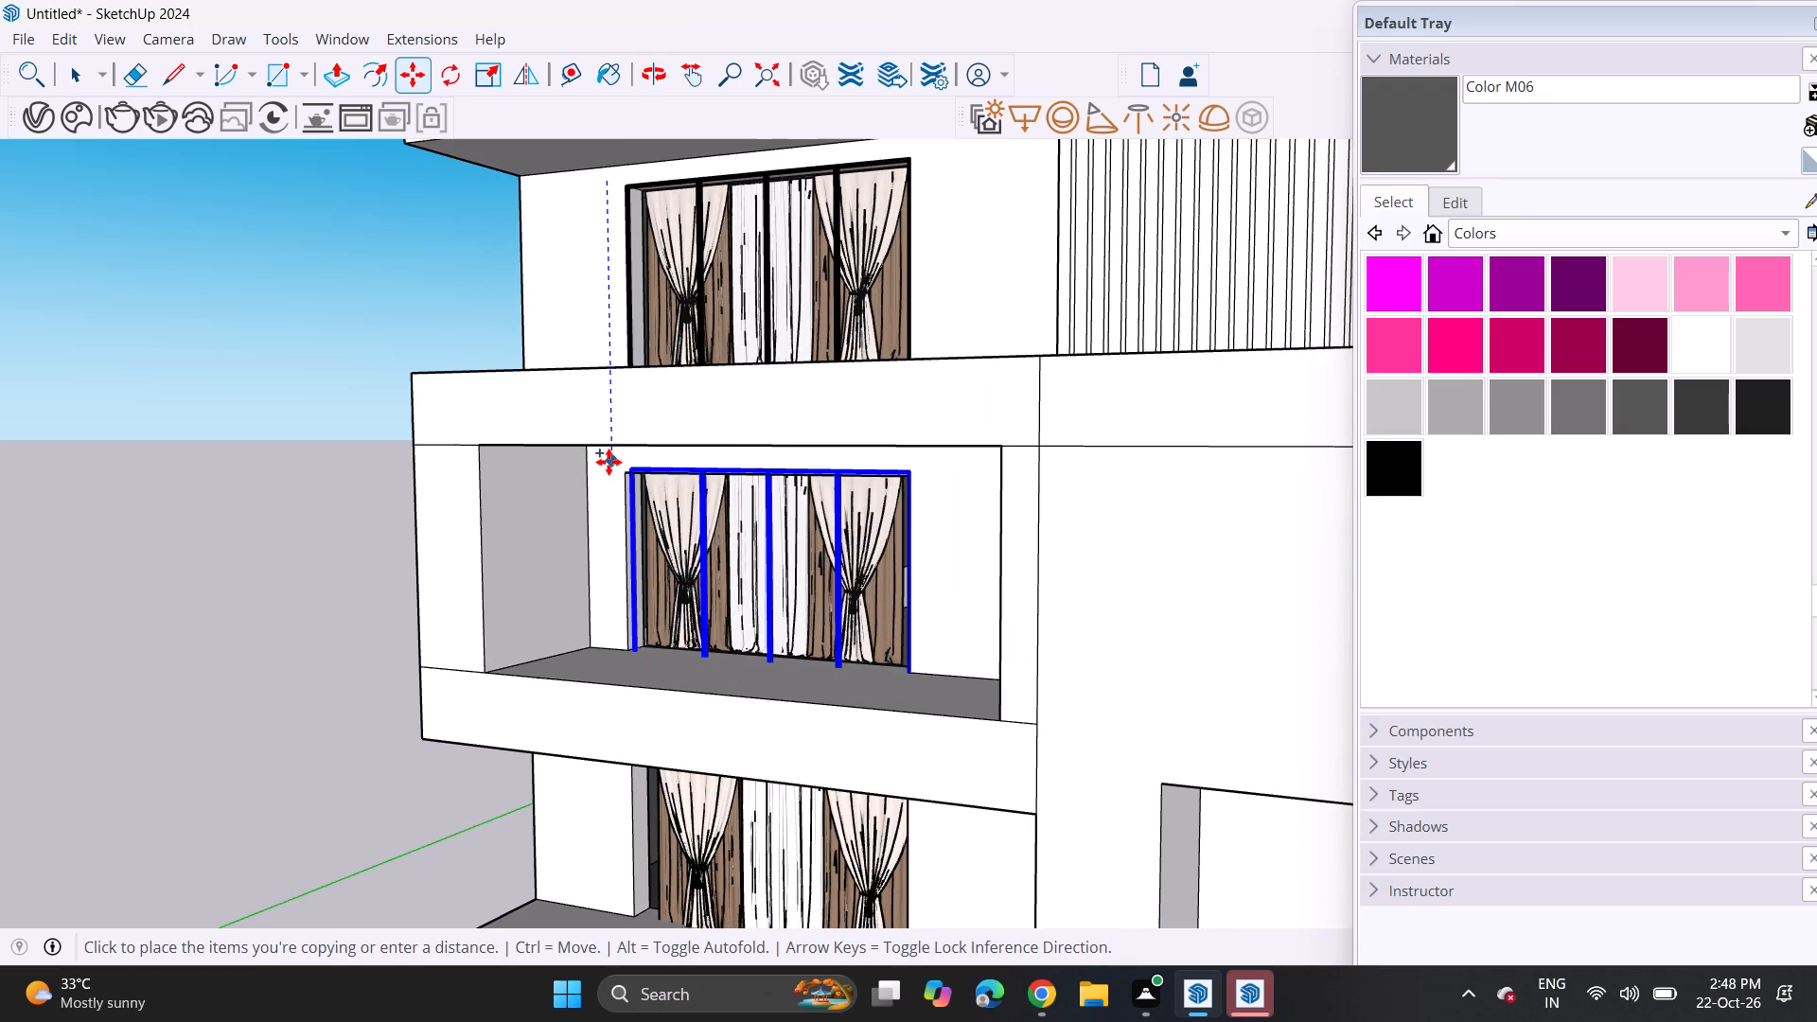
{"action": "left_click", "coordinate": [618, 473]}
{"action": "left_click", "coordinate": [633, 486]}
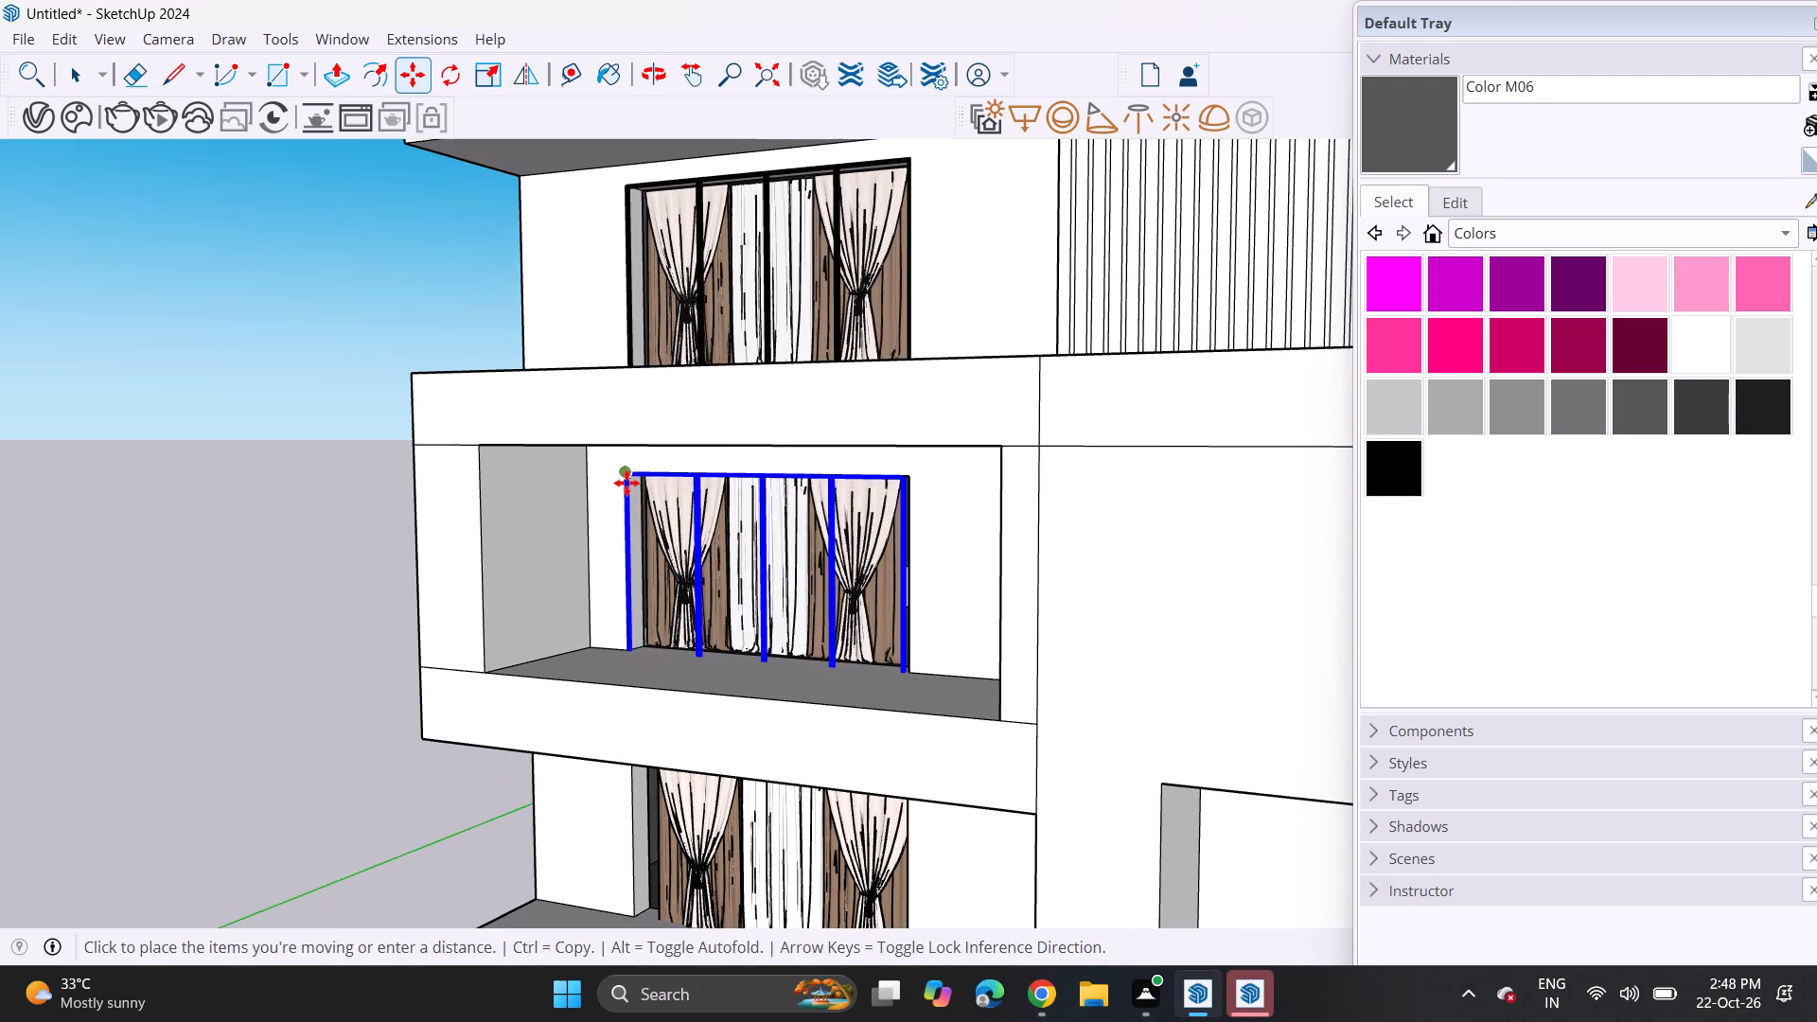
{"action": "left_click", "coordinate": [626, 483]}
Copy the middle balcony's sliding door down to the upper outer corner of the lowest balcony's opening, then deselect it.
{"action": "left_click", "coordinate": [624, 483]}
{"action": "middle_click_drag", "start_coordinate": [651, 638], "coordinate": [644, 388], "text": "shift"}
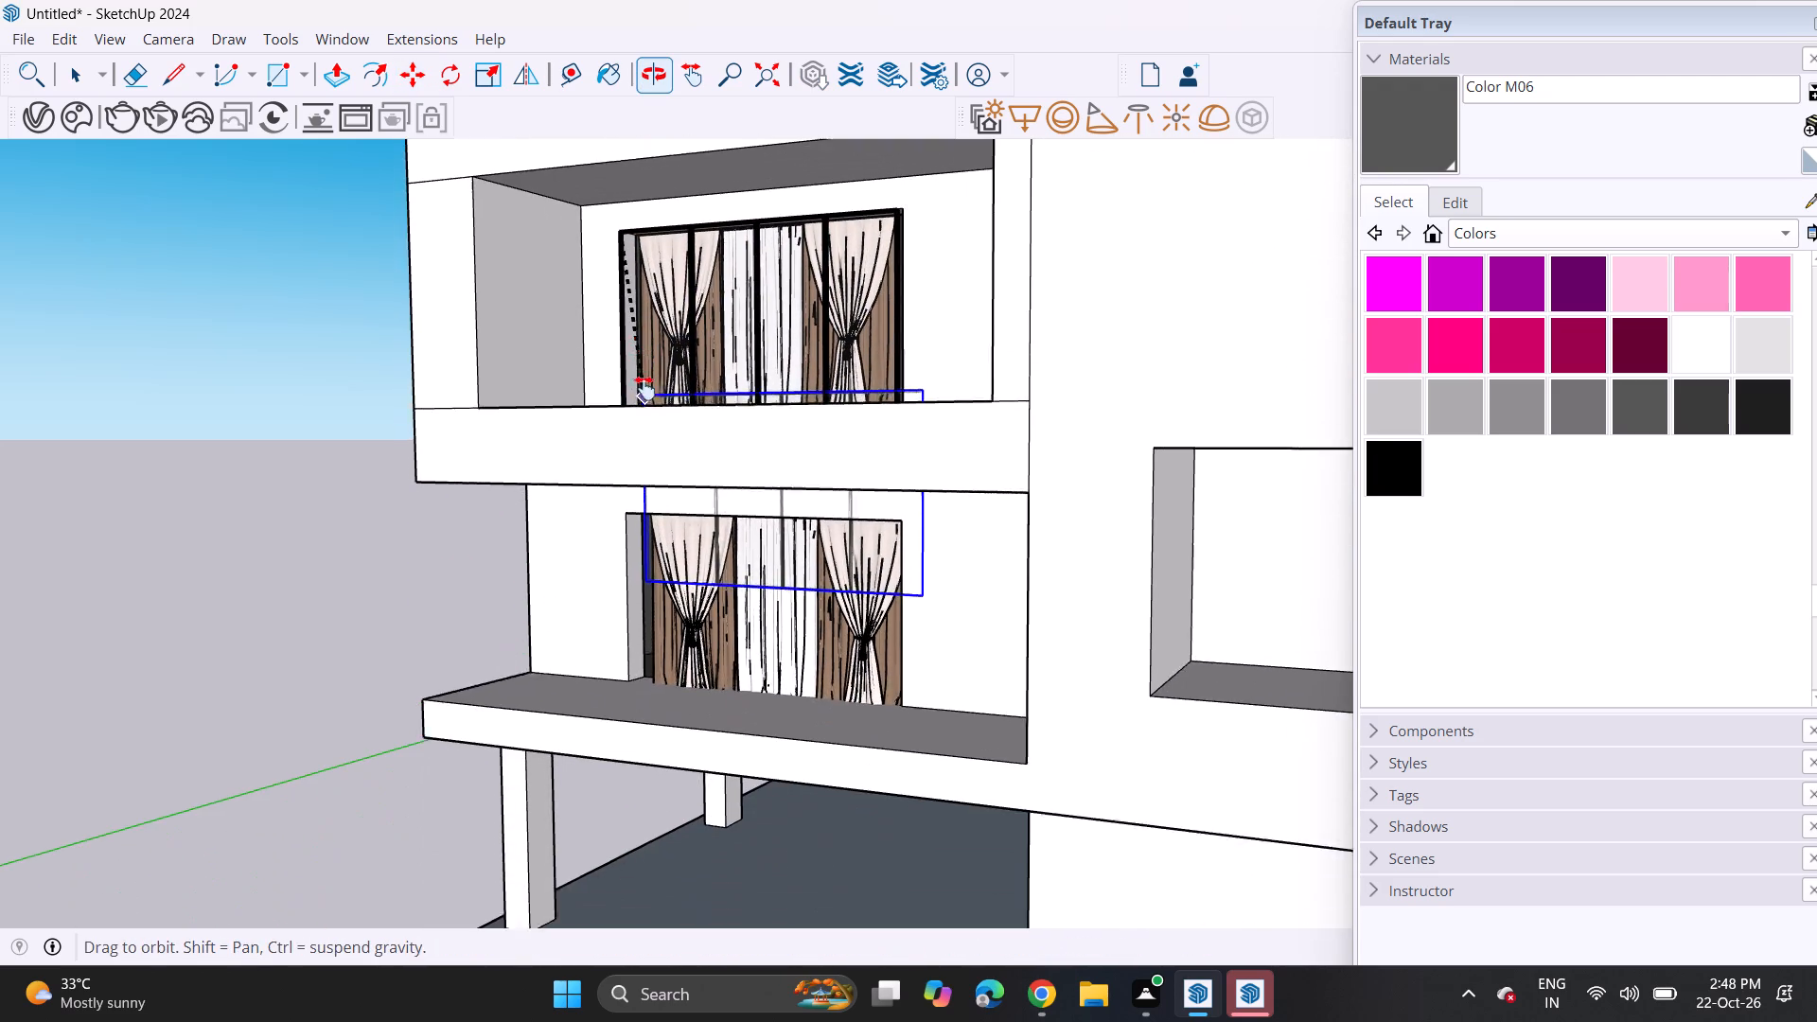
{"action": "middle_click_drag", "start_coordinate": [644, 388], "coordinate": [644, 380], "text": "shift"}
{"action": "left_click", "coordinate": [626, 507]}
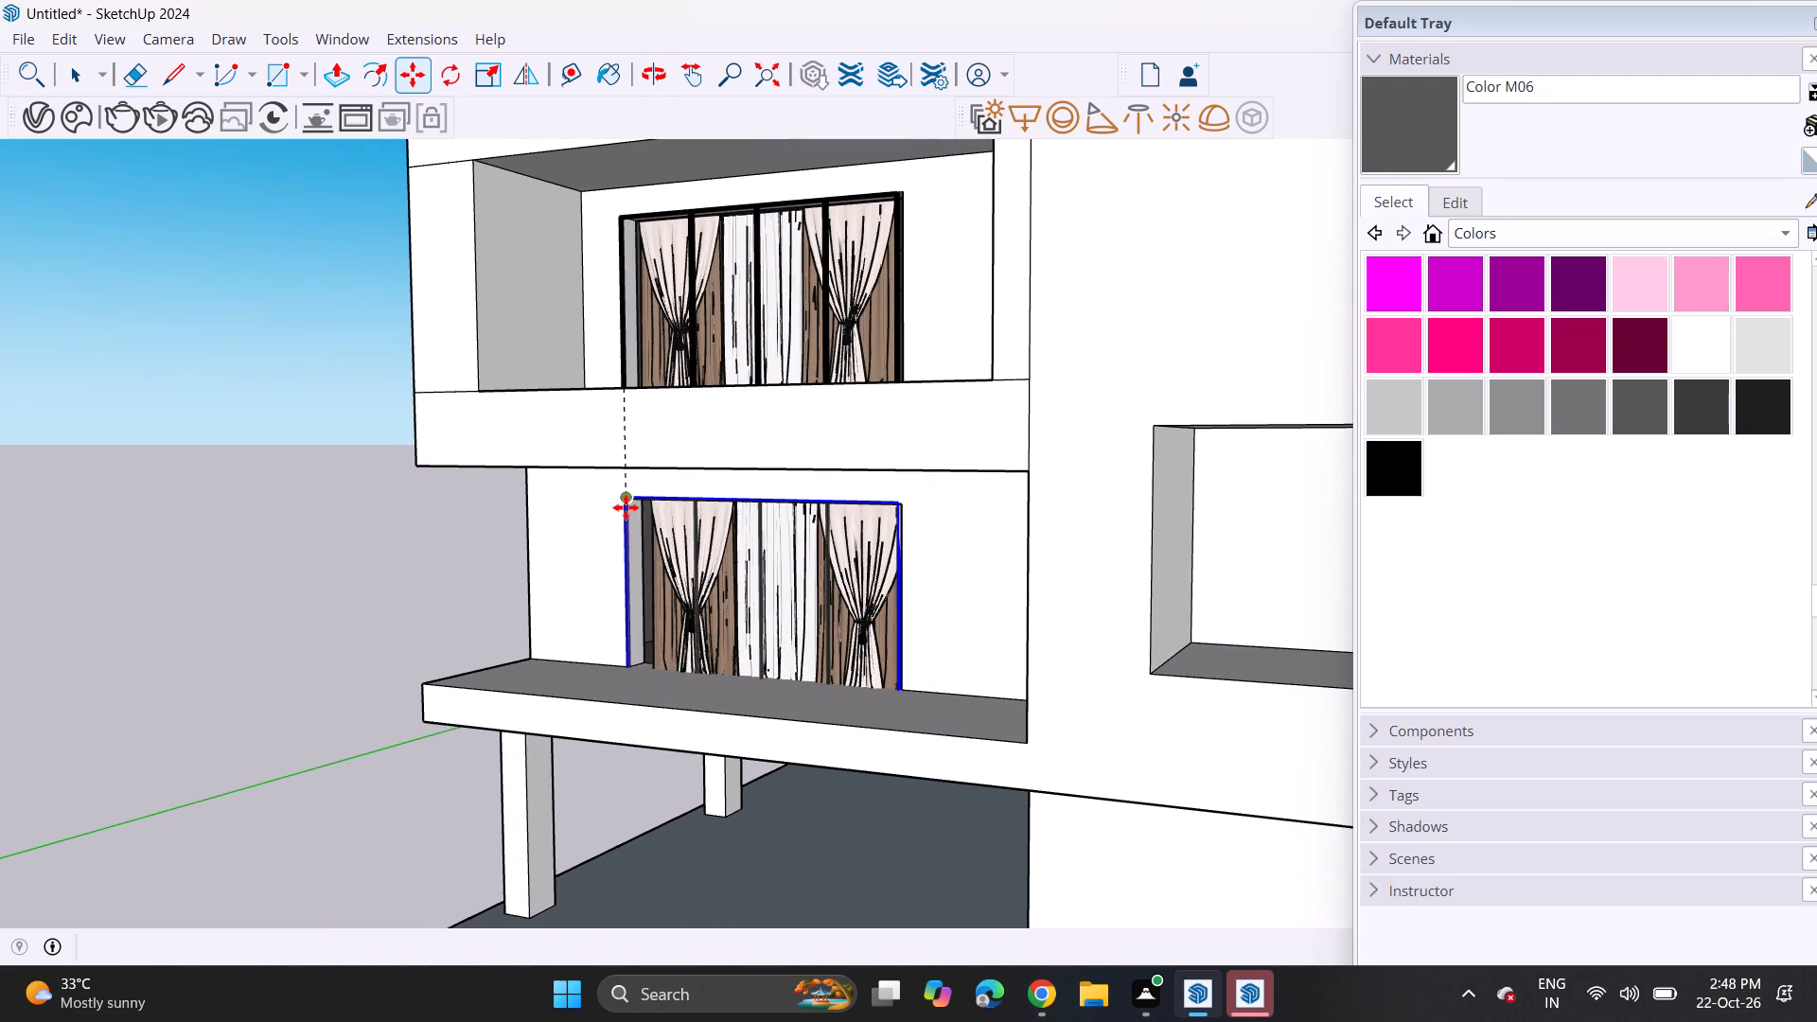
{"action": "key", "text": "space"}
{"action": "left_click", "coordinate": [399, 570]}
Examine the sliding doors in the balcony openings and the whole front elevation.
{"action": "middle_click_drag", "start_coordinate": [508, 602], "coordinate": [753, 573]}
{"action": "scroll", "coordinate": [757, 573], "scroll_direction": "up", "scroll_amount": 1}
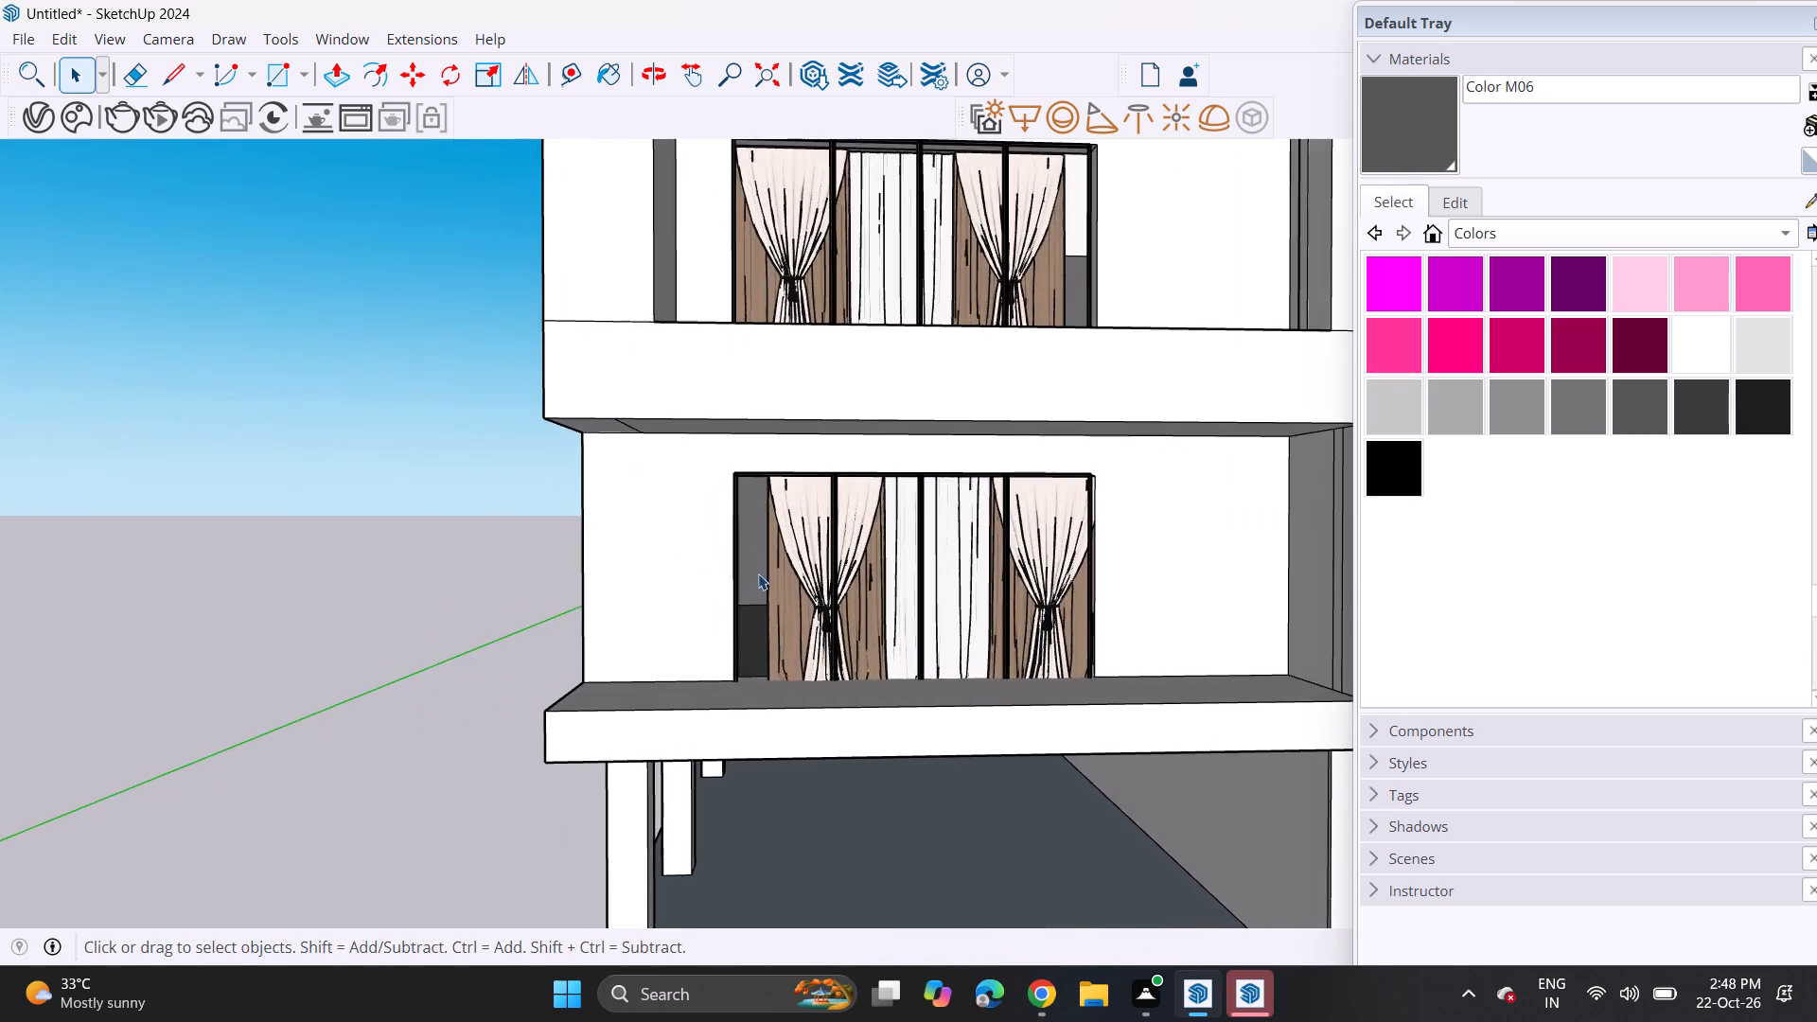
{"action": "scroll", "coordinate": [759, 568], "scroll_direction": "down", "scroll_amount": 5}
{"action": "middle_click_drag", "start_coordinate": [831, 582], "coordinate": [590, 691], "text": "shift"}
{"action": "scroll", "coordinate": [581, 673], "scroll_direction": "down", "scroll_amount": 6}
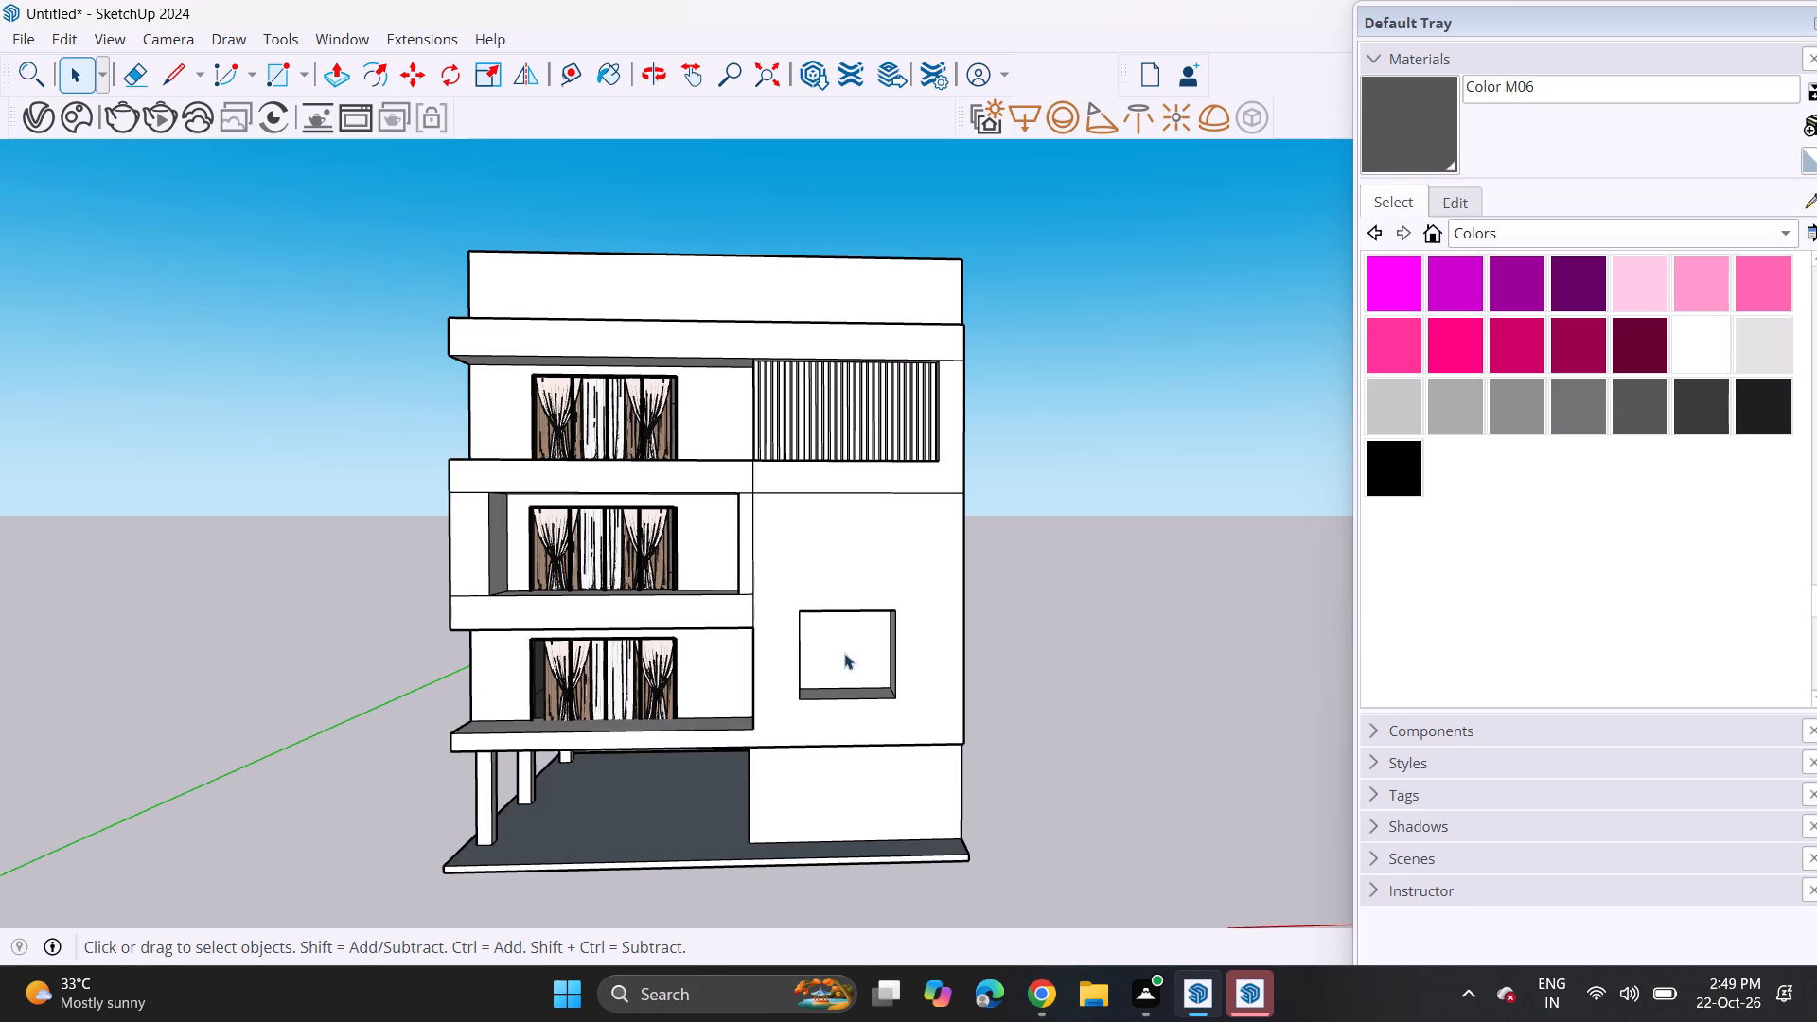
{"action": "scroll", "coordinate": [650, 667], "scroll_direction": "up", "scroll_amount": 16}
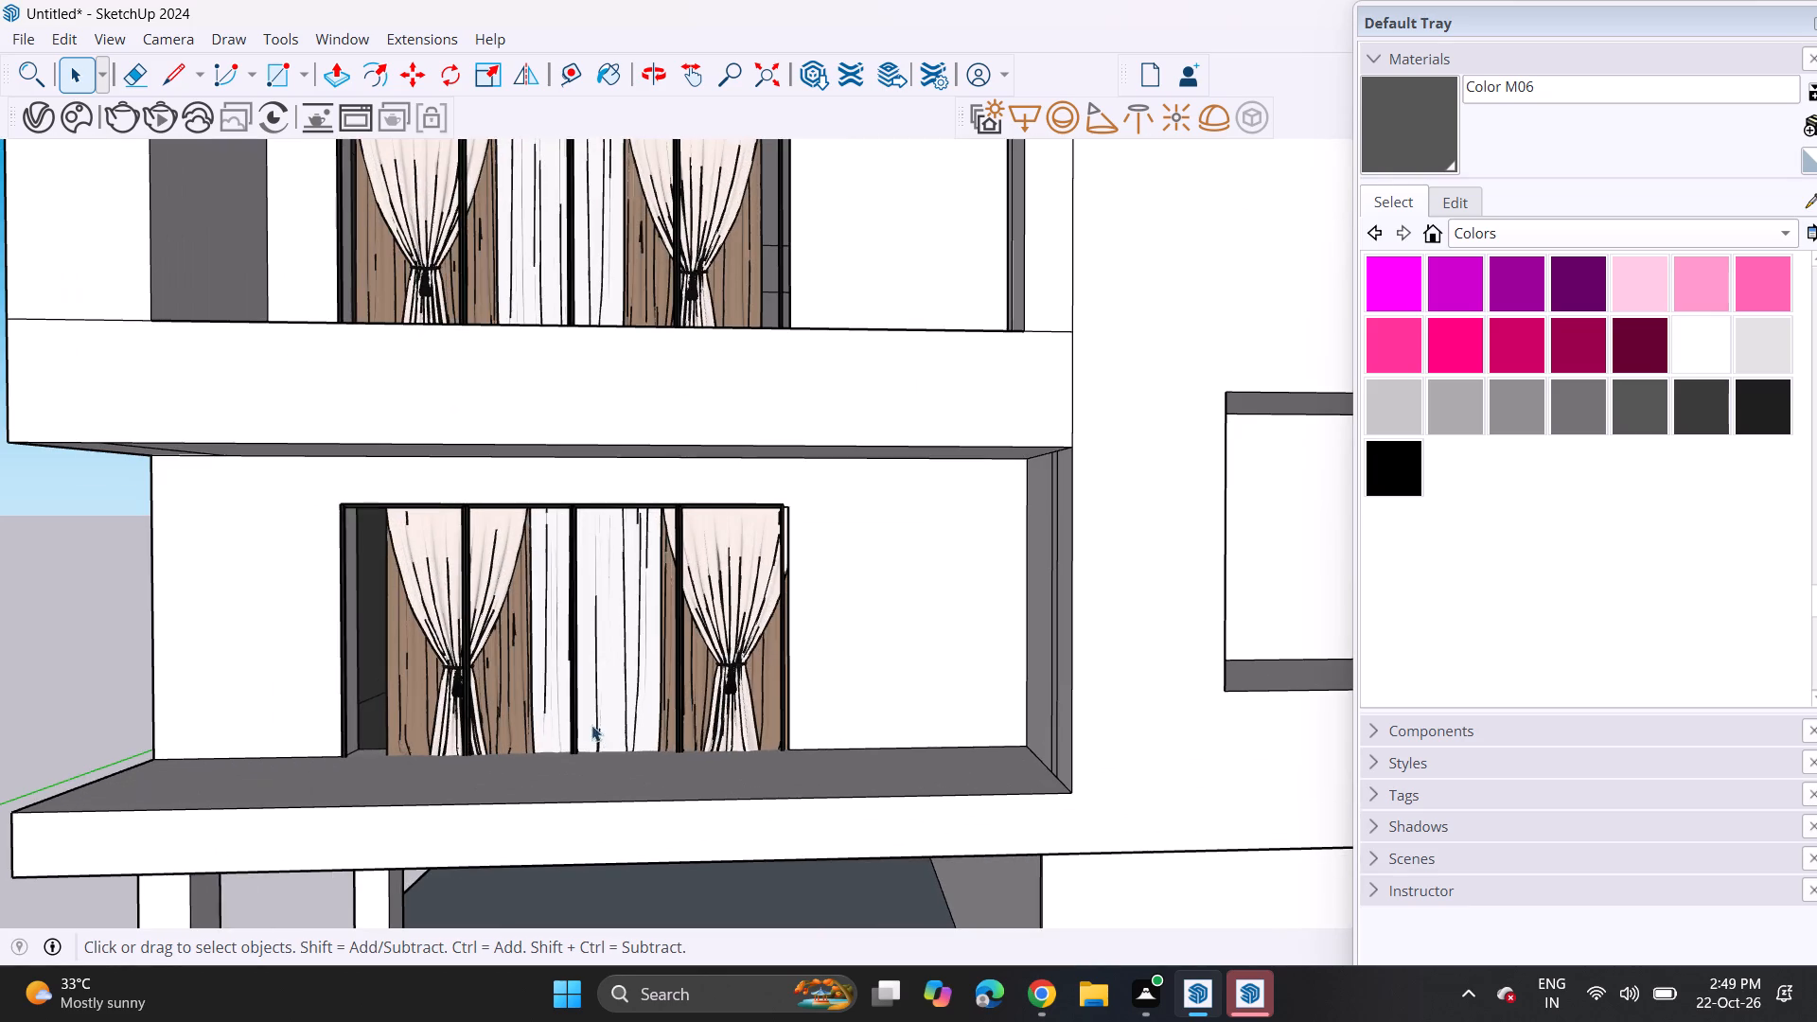
{"action": "scroll", "coordinate": [585, 720], "scroll_direction": "down", "scroll_amount": 13}
{"action": "middle_click_drag", "start_coordinate": [588, 728], "coordinate": [681, 811], "text": "shift"}
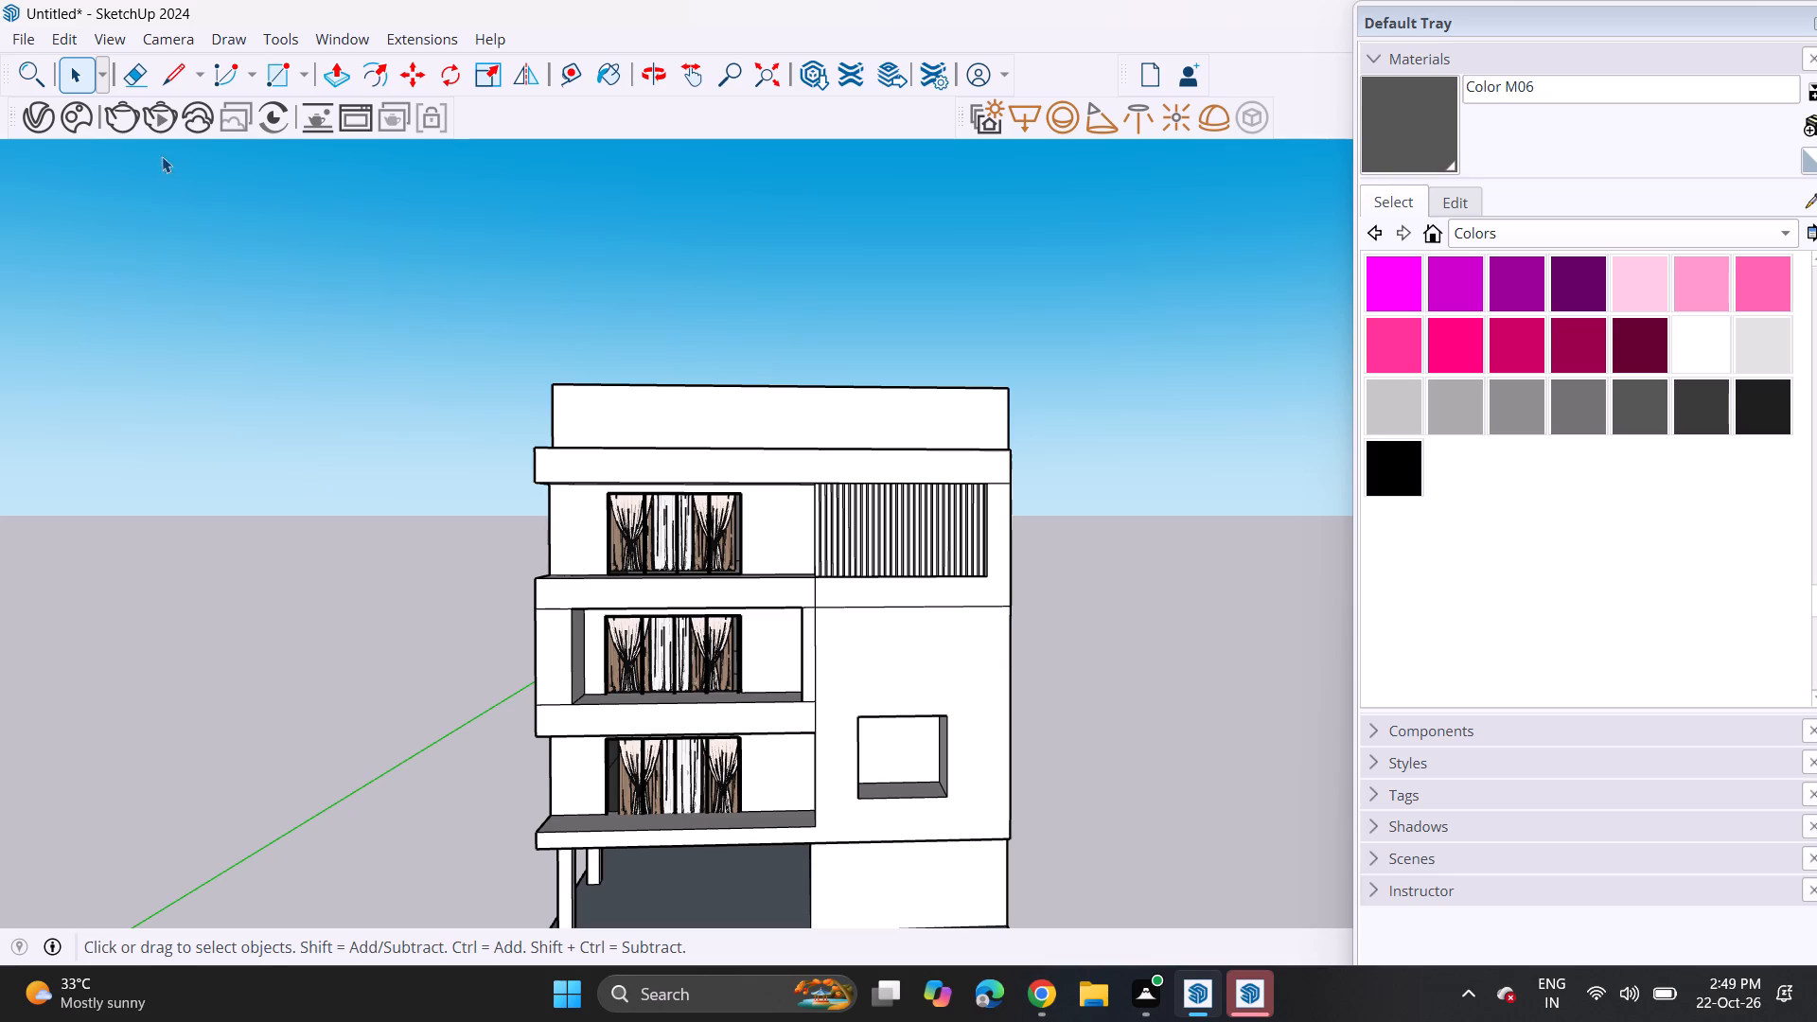
Browse the Downloads folder for another model to import, picking the Sliding+Door file along the way.
{"action": "left_click", "coordinate": [13, 44]}
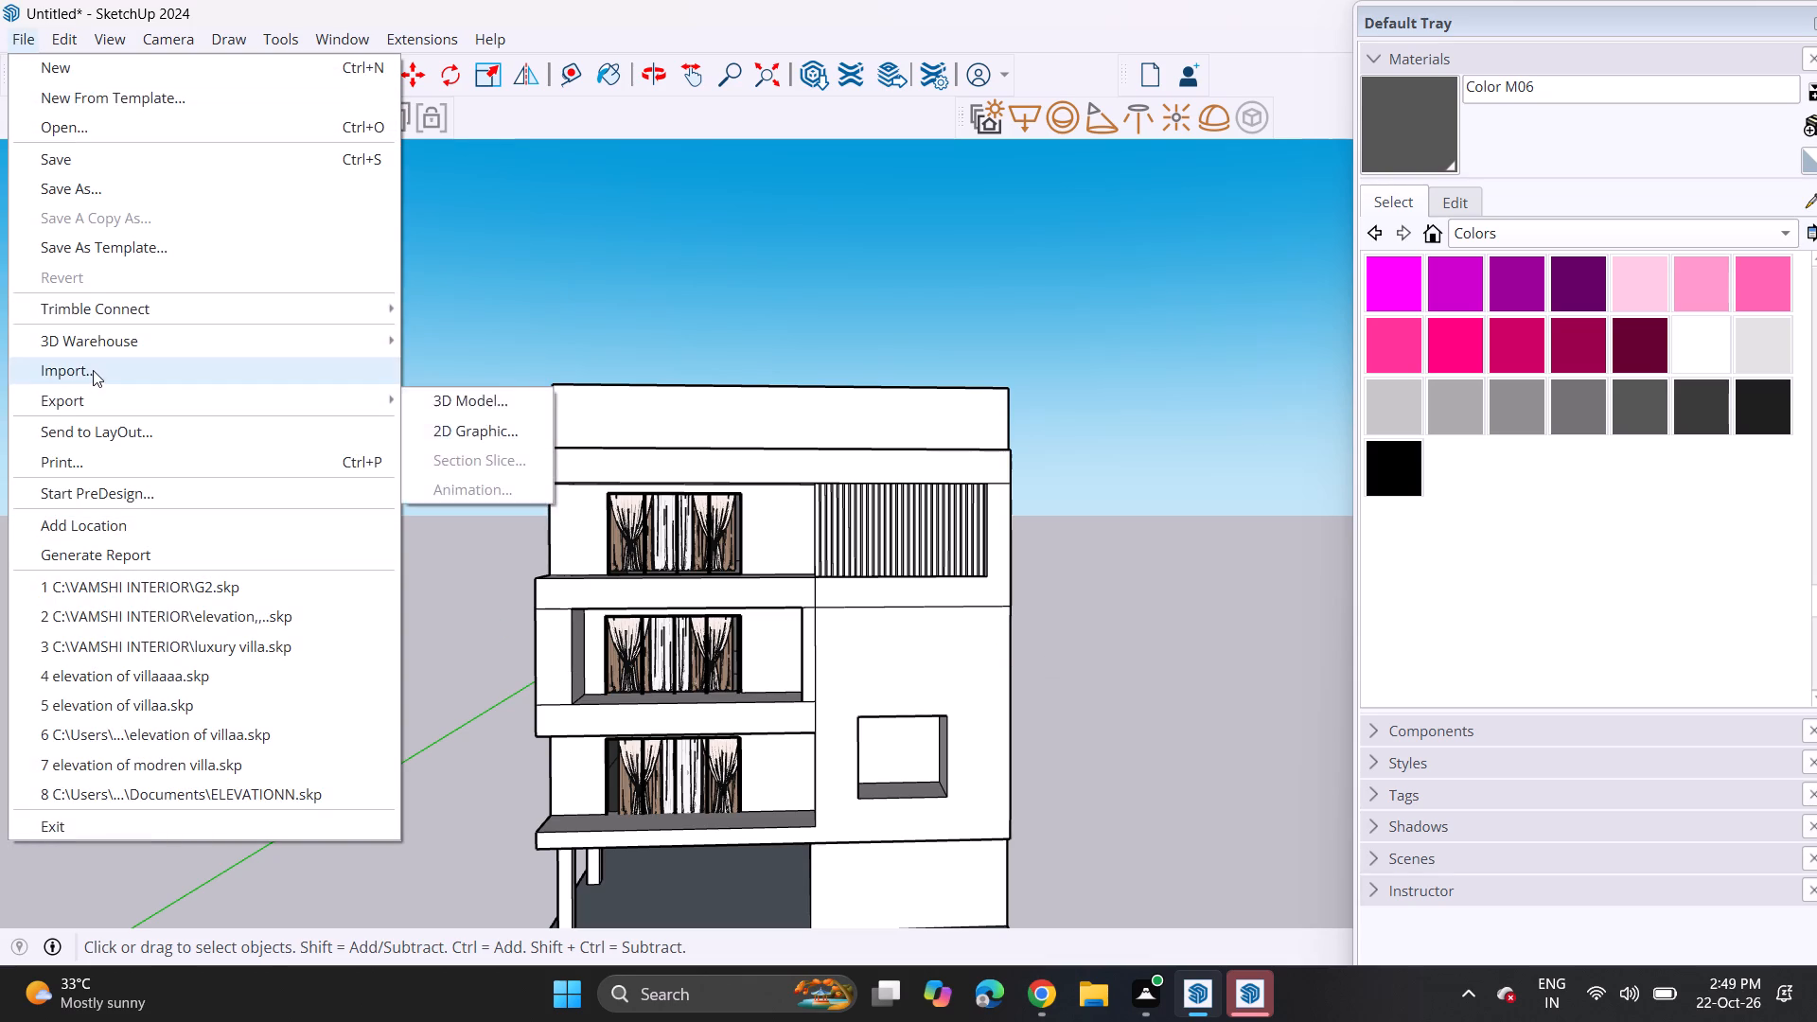
{"action": "left_click", "coordinate": [93, 370]}
{"action": "scroll", "coordinate": [488, 368], "scroll_direction": "down", "scroll_amount": 6}
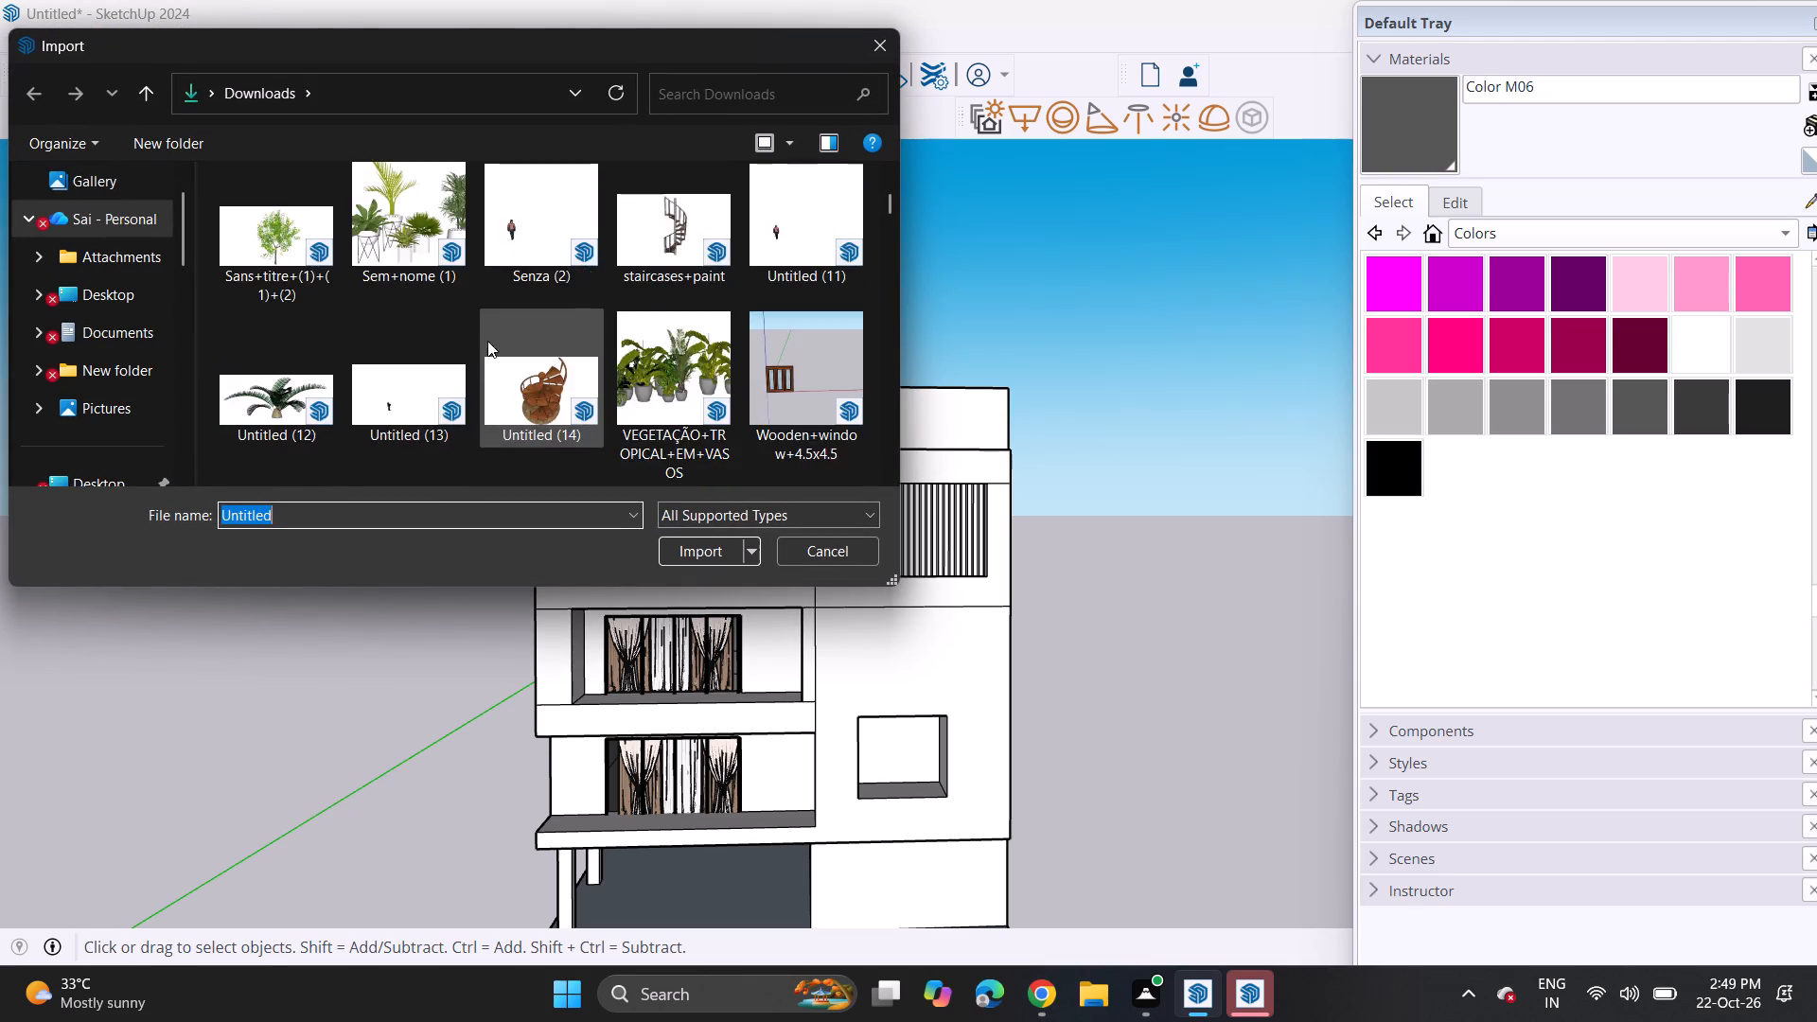
{"action": "scroll", "coordinate": [487, 341], "scroll_direction": "down", "scroll_amount": 13}
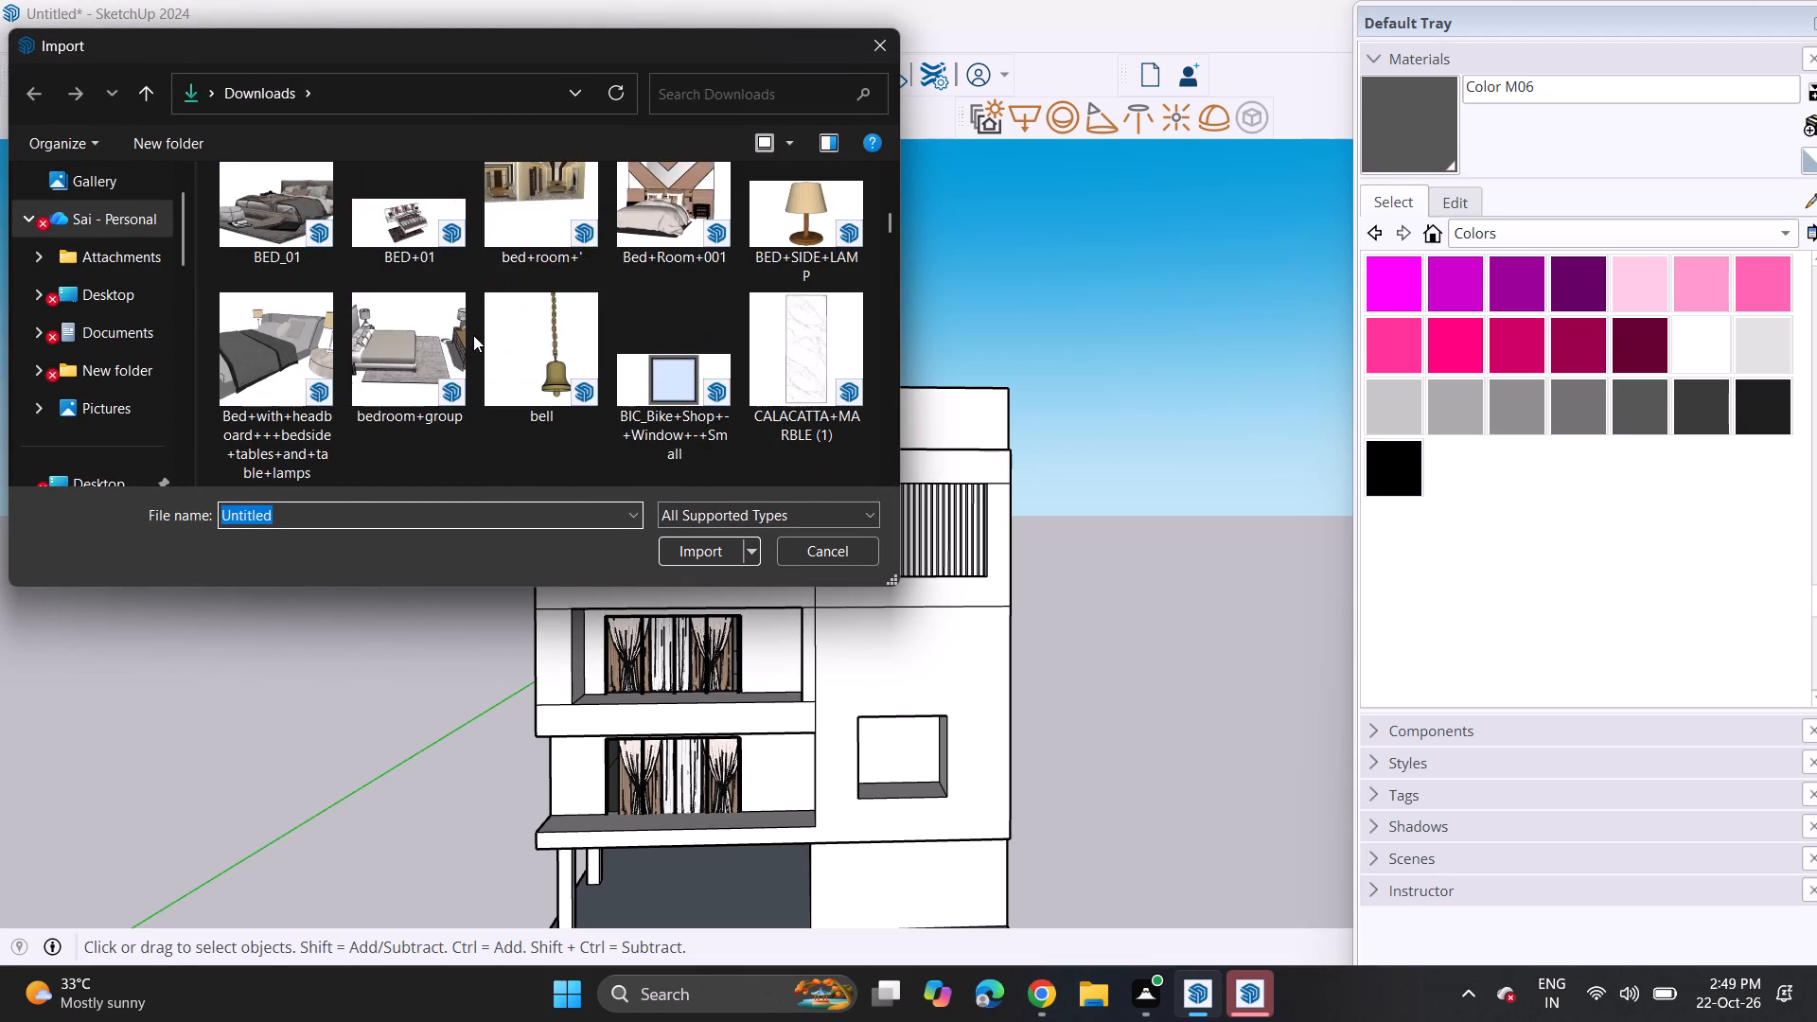
{"action": "scroll", "coordinate": [474, 335], "scroll_direction": "down", "scroll_amount": 7}
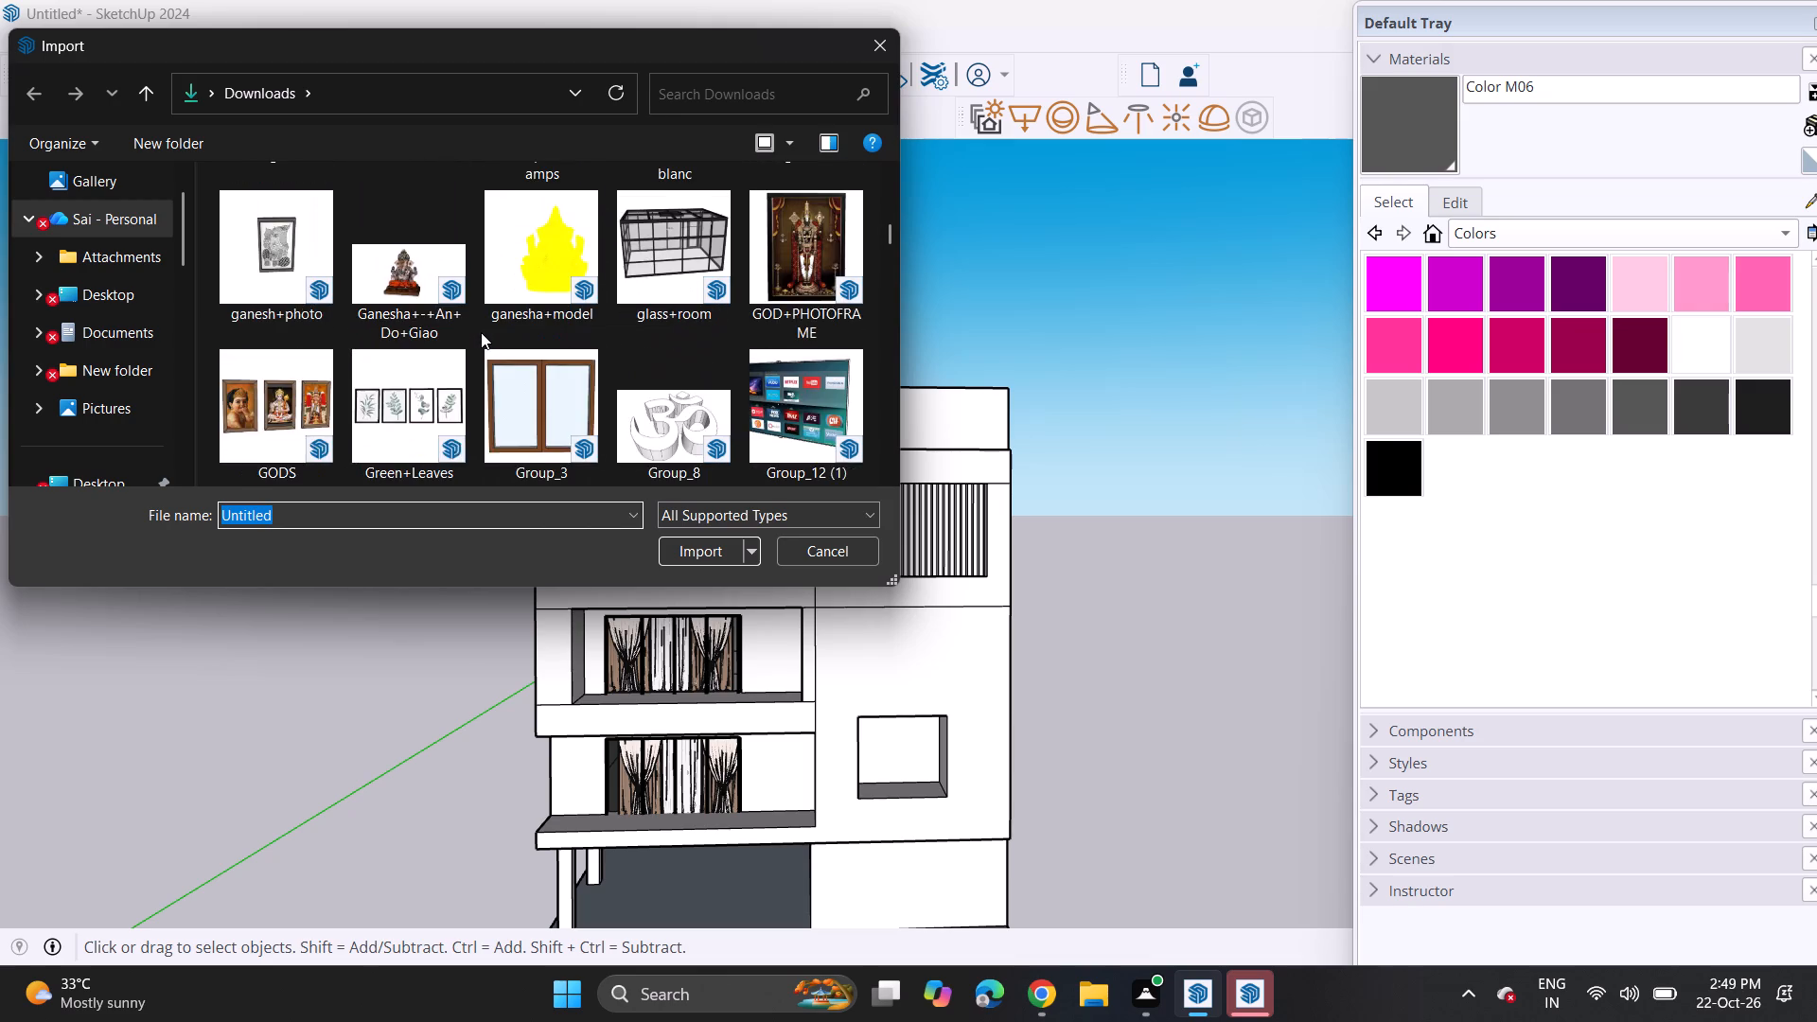
{"action": "scroll", "coordinate": [481, 332], "scroll_direction": "down", "scroll_amount": 6}
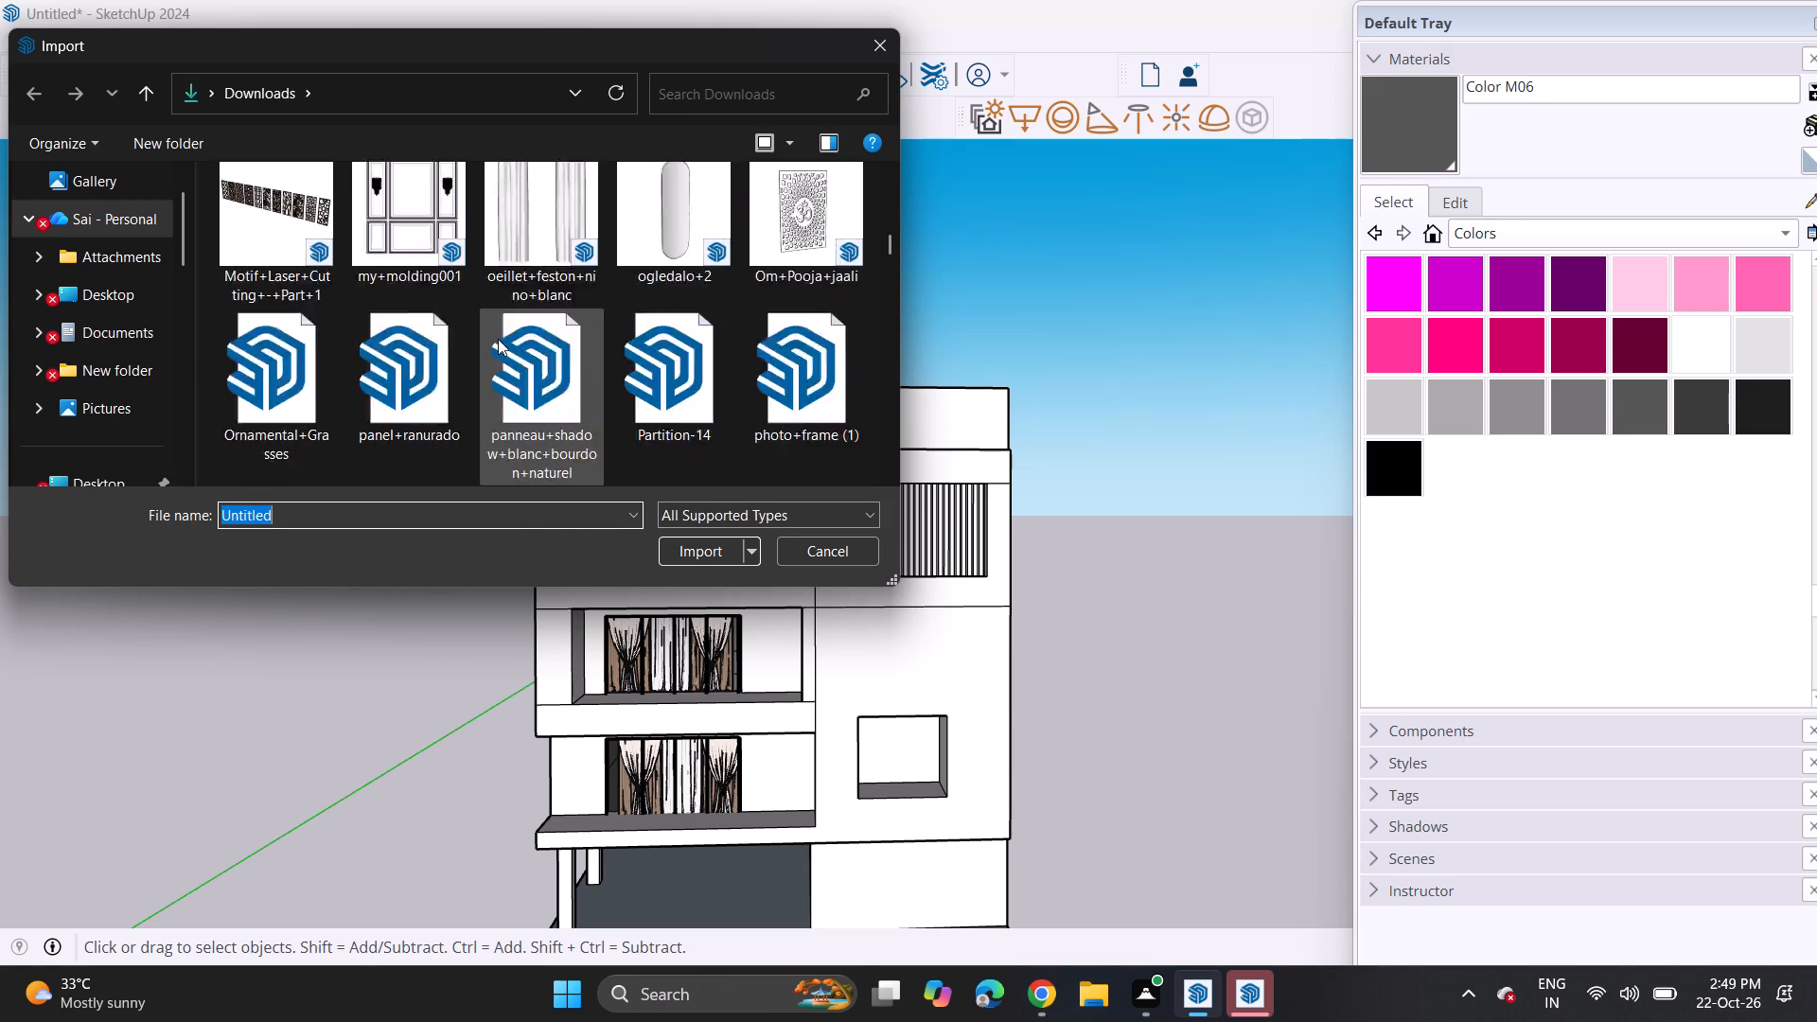
{"action": "scroll", "coordinate": [498, 339], "scroll_direction": "down", "scroll_amount": 6}
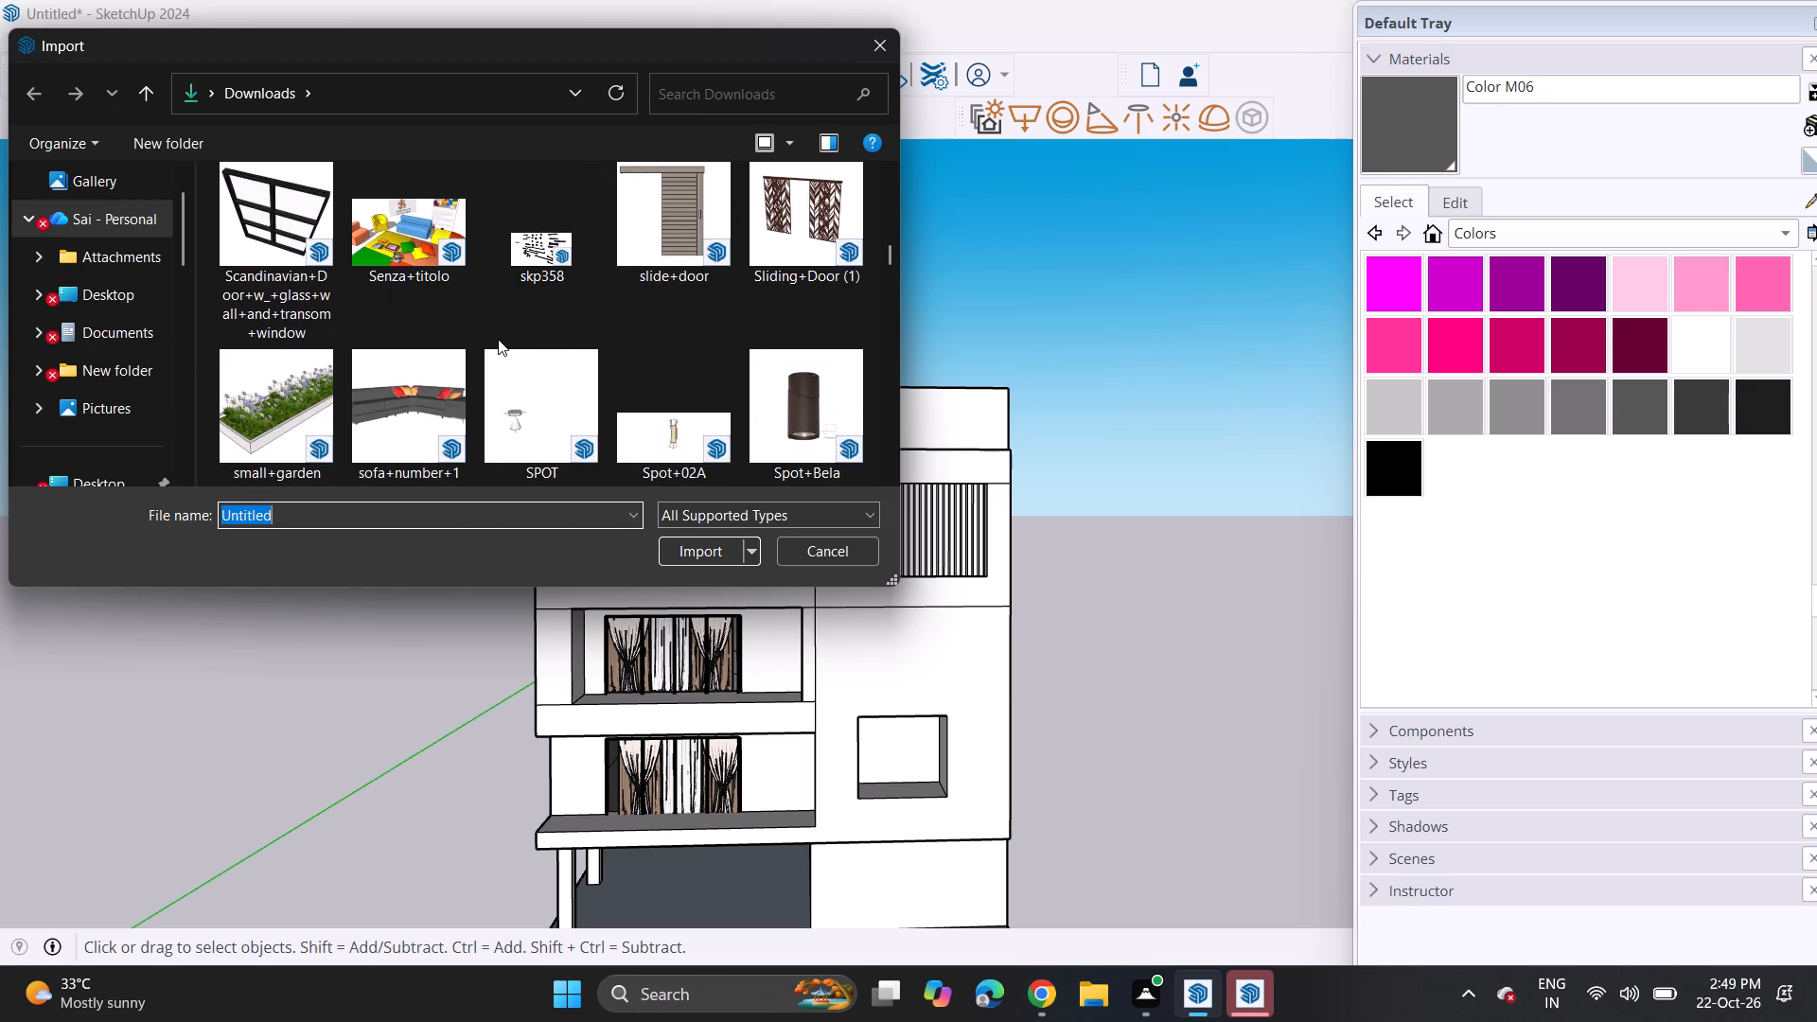
{"action": "scroll", "coordinate": [498, 339], "scroll_direction": "down", "scroll_amount": 4}
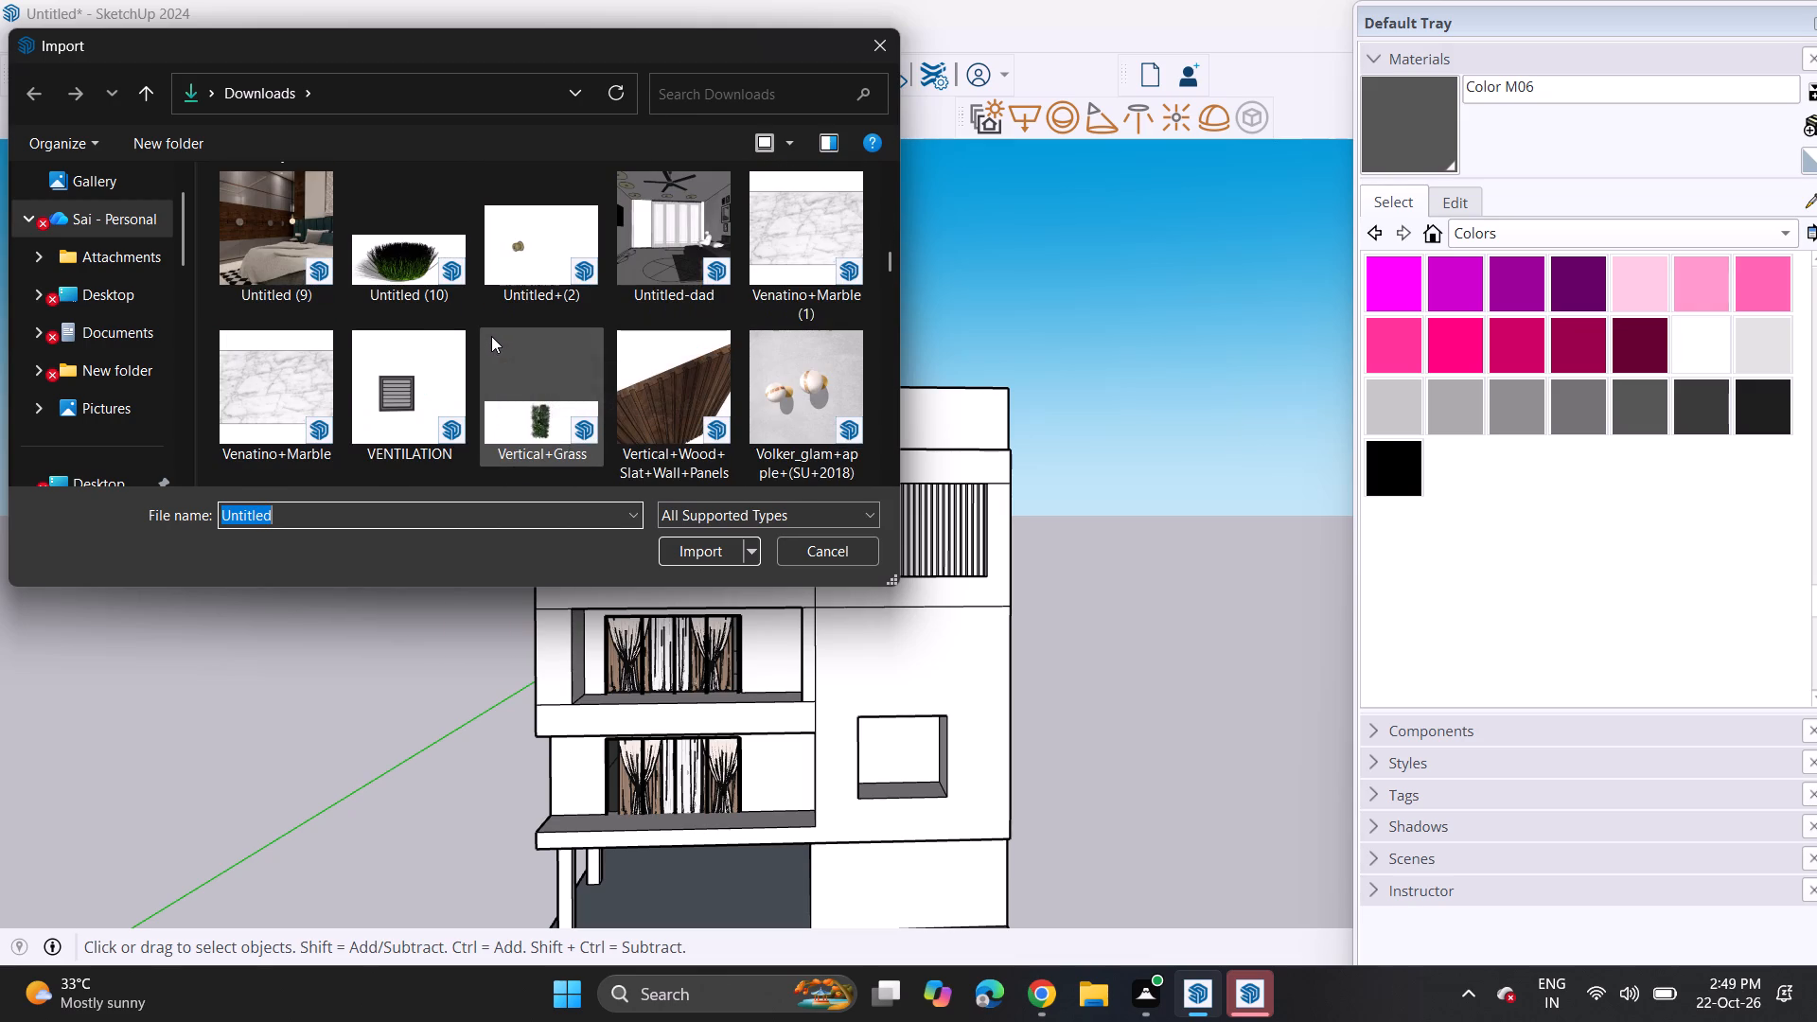
{"action": "scroll", "coordinate": [492, 347], "scroll_direction": "down", "scroll_amount": 2}
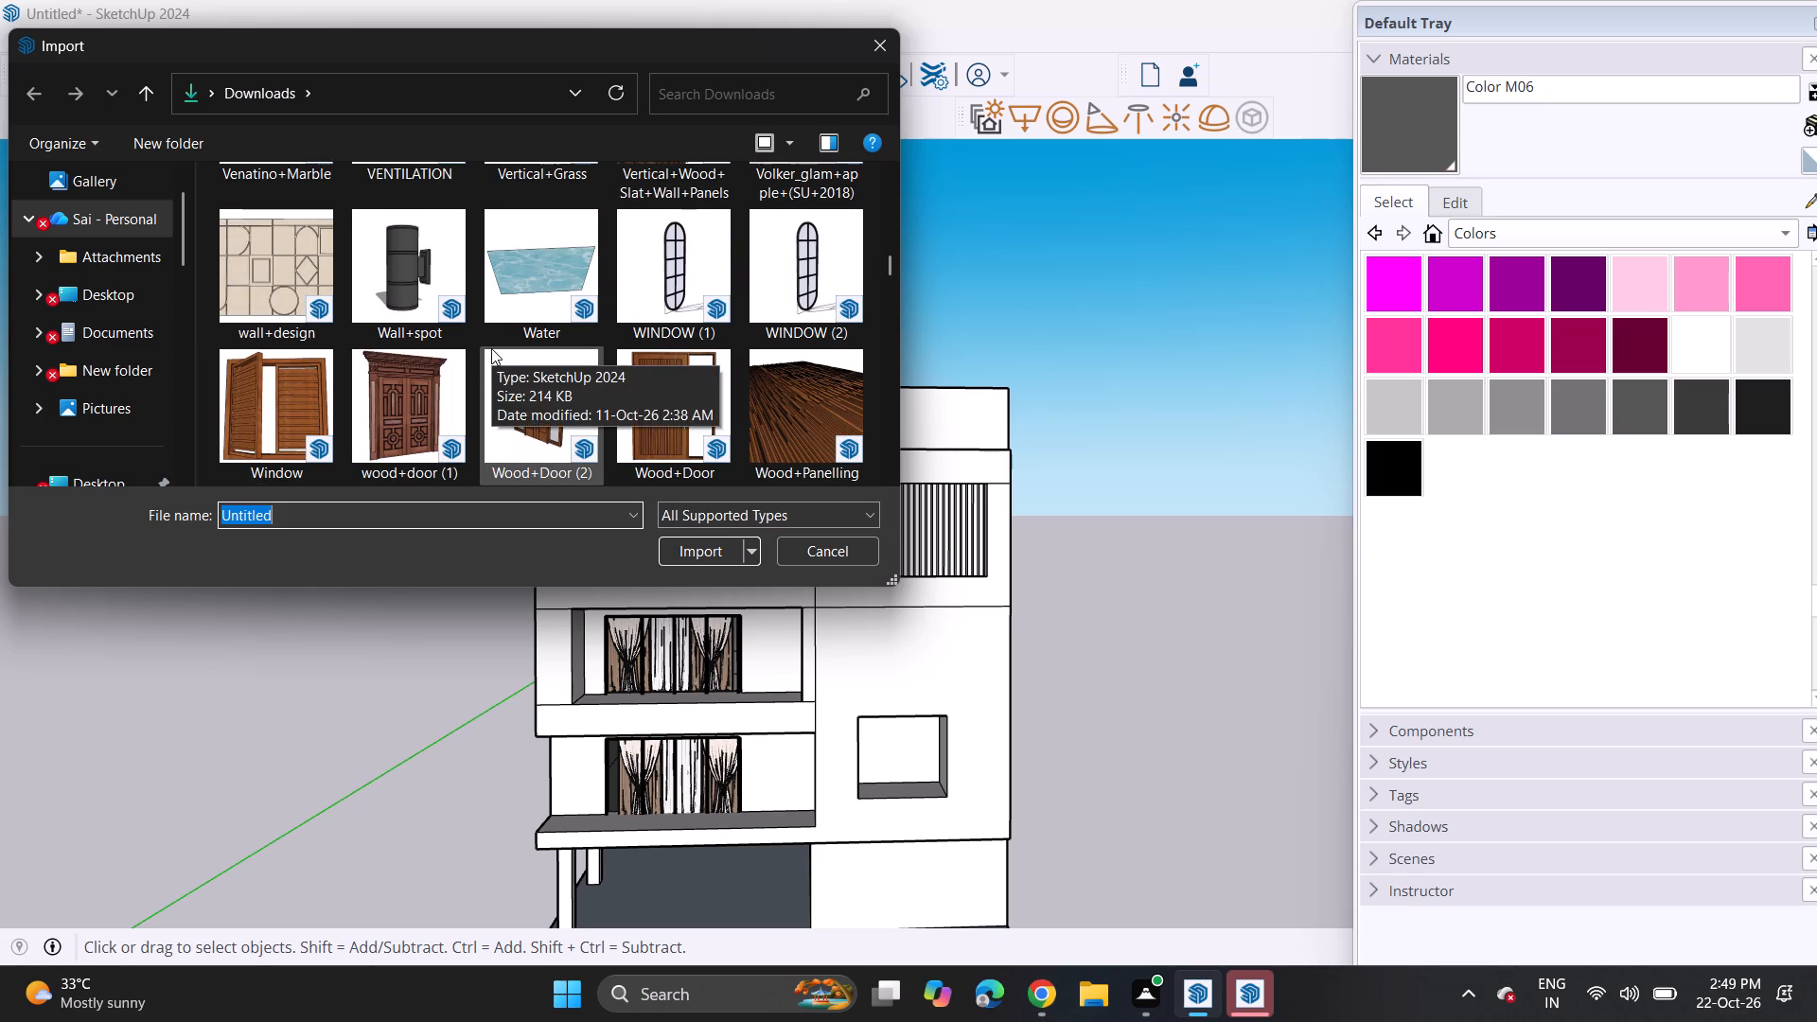
{"action": "scroll", "coordinate": [492, 337], "scroll_direction": "down", "scroll_amount": 4}
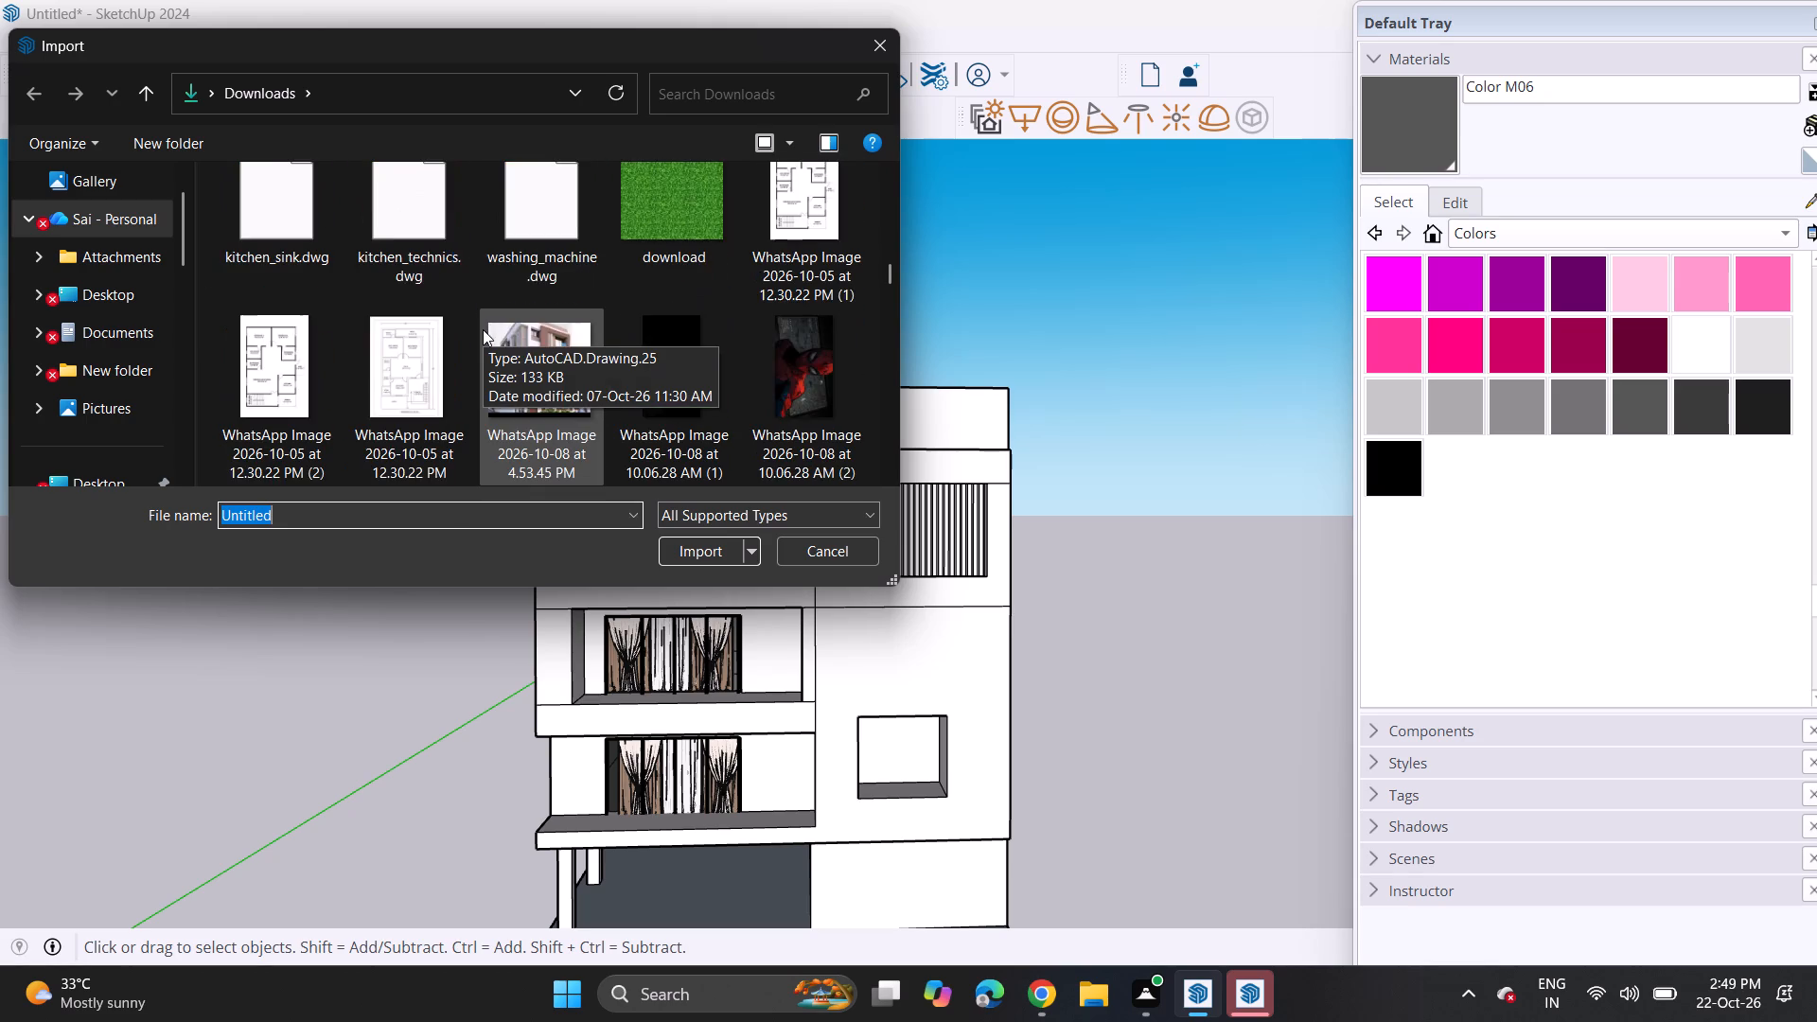
{"action": "scroll", "coordinate": [483, 329], "scroll_direction": "down", "scroll_amount": 4}
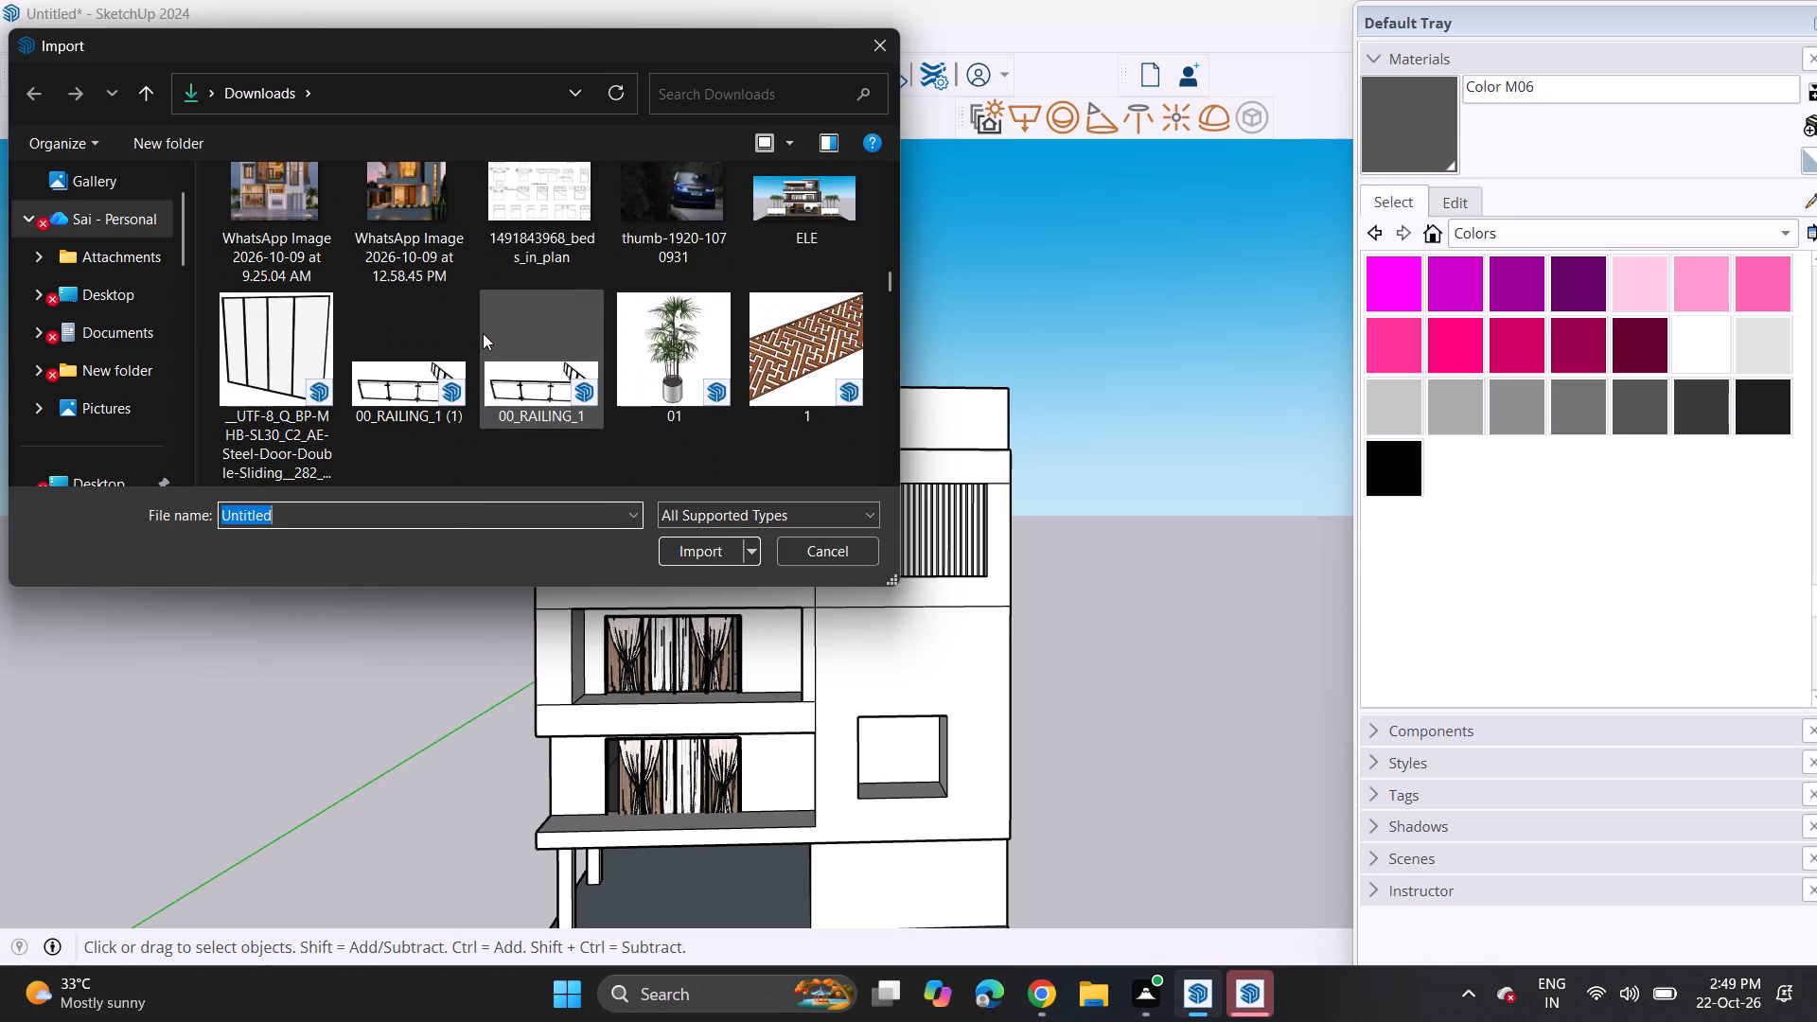
{"action": "scroll", "coordinate": [483, 332], "scroll_direction": "down", "scroll_amount": 1}
{"action": "scroll", "coordinate": [357, 386], "scroll_direction": "up", "scroll_amount": 2}
{"action": "scroll", "coordinate": [573, 326], "scroll_direction": "down", "scroll_amount": 3}
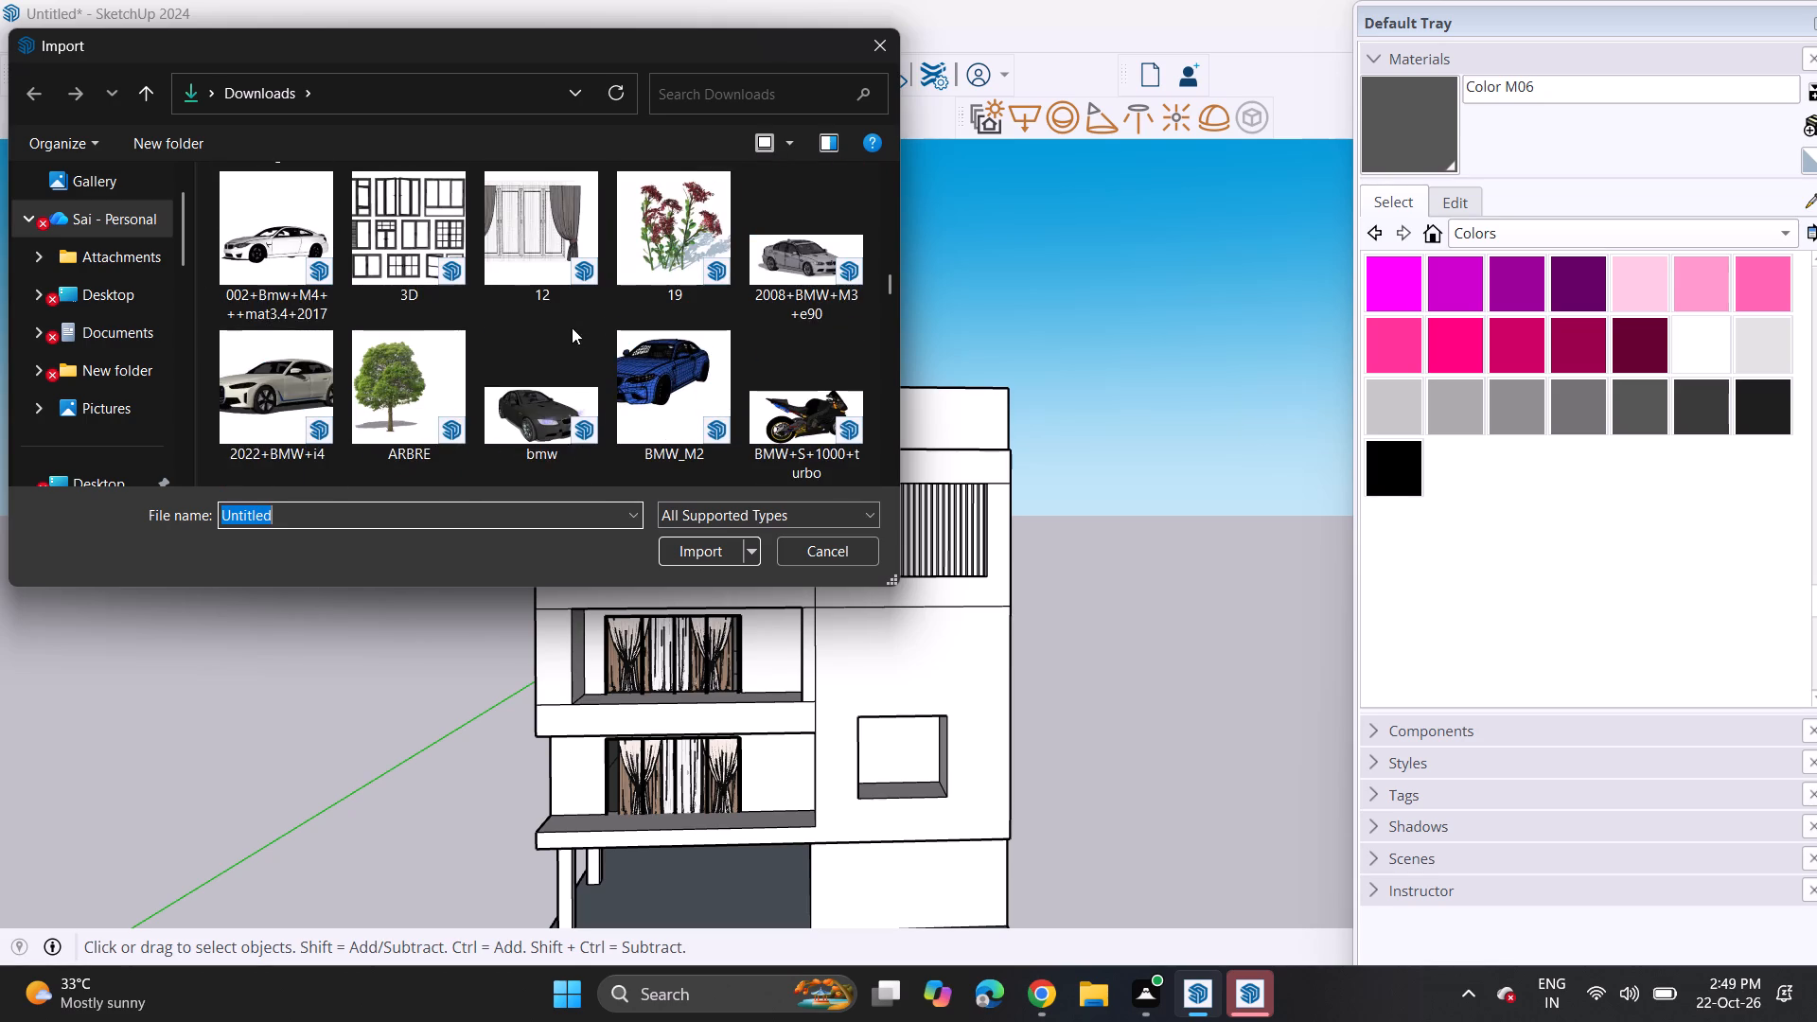
{"action": "scroll", "coordinate": [583, 325], "scroll_direction": "down", "scroll_amount": 4}
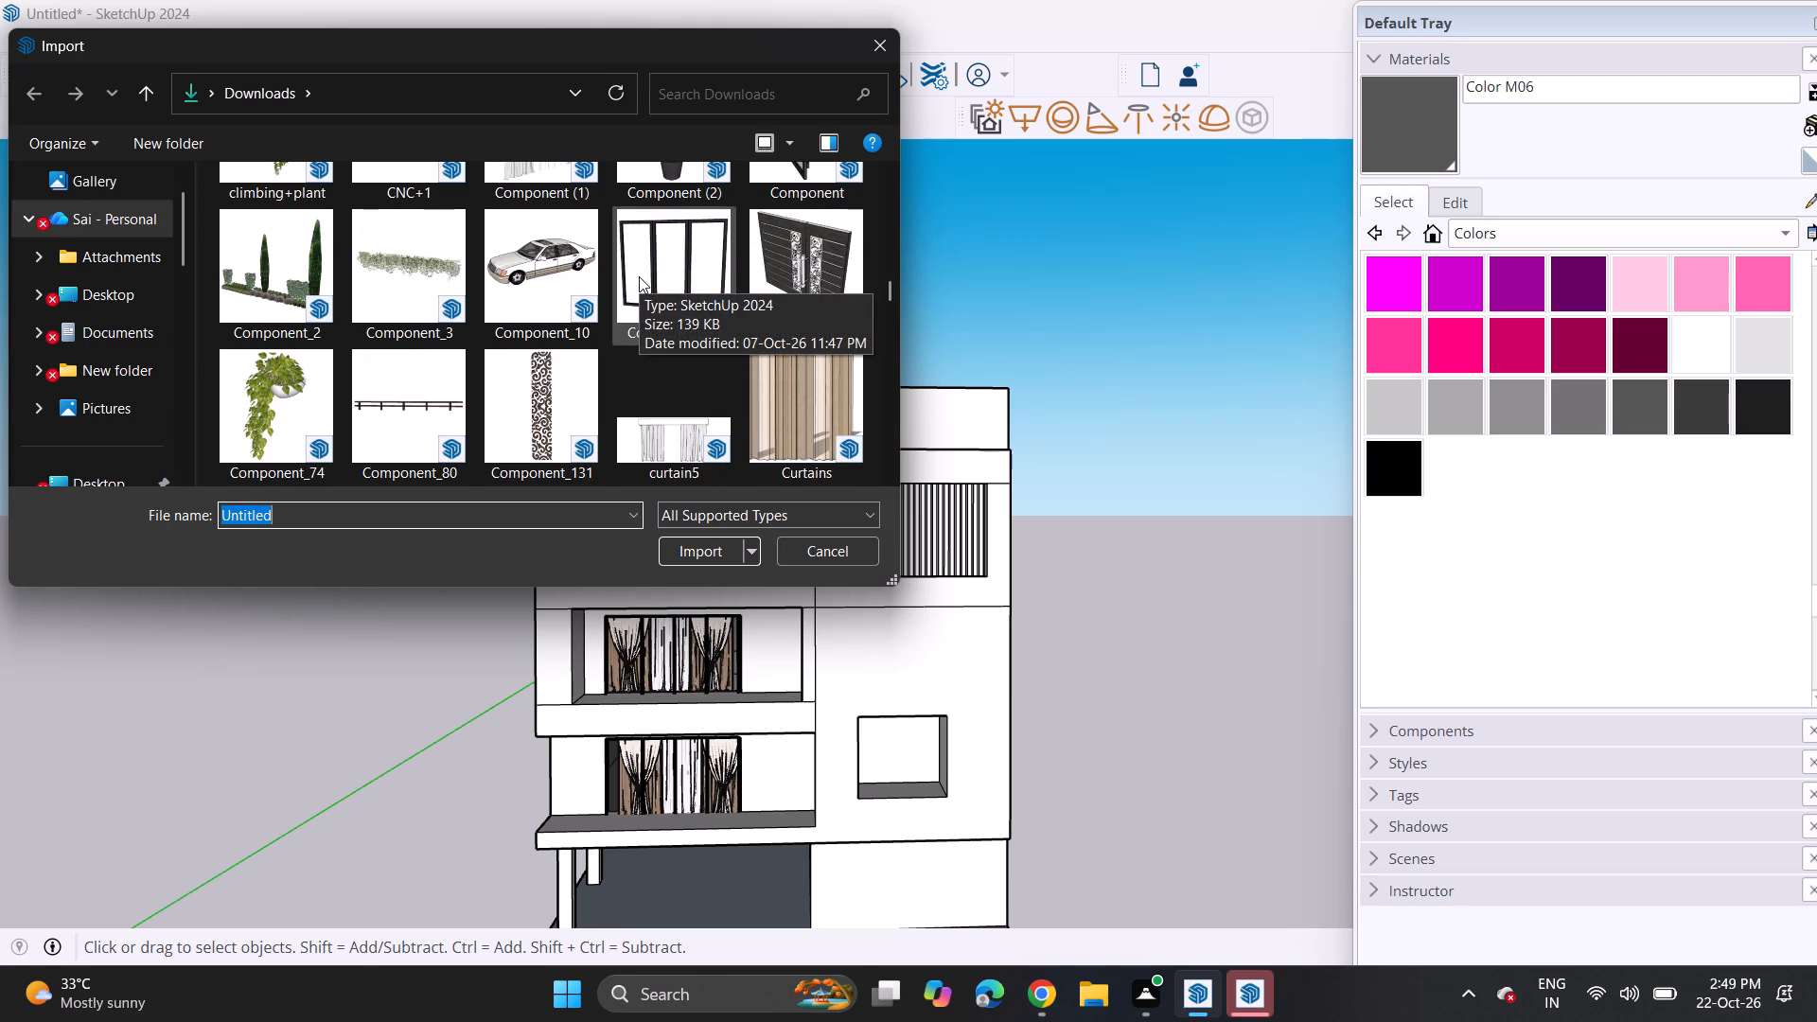
{"action": "scroll", "coordinate": [448, 385], "scroll_direction": "down", "scroll_amount": 3}
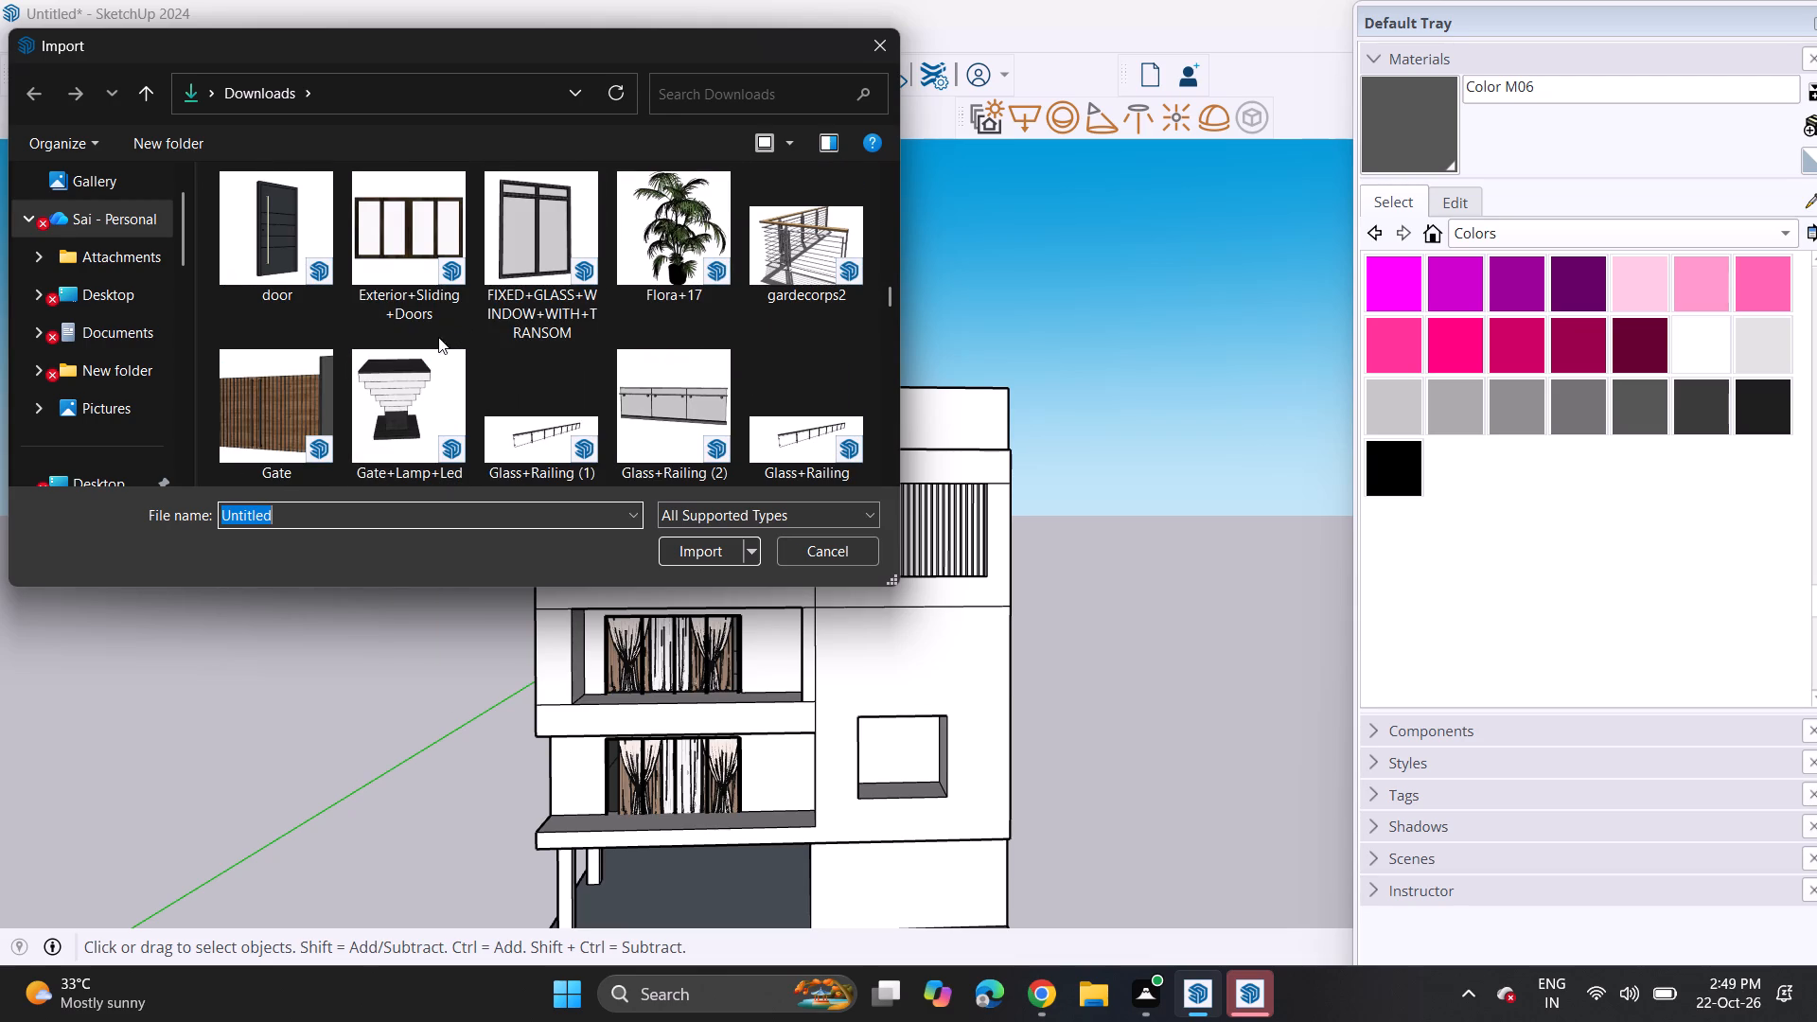
{"action": "scroll", "coordinate": [542, 294], "scroll_direction": "down", "scroll_amount": 1}
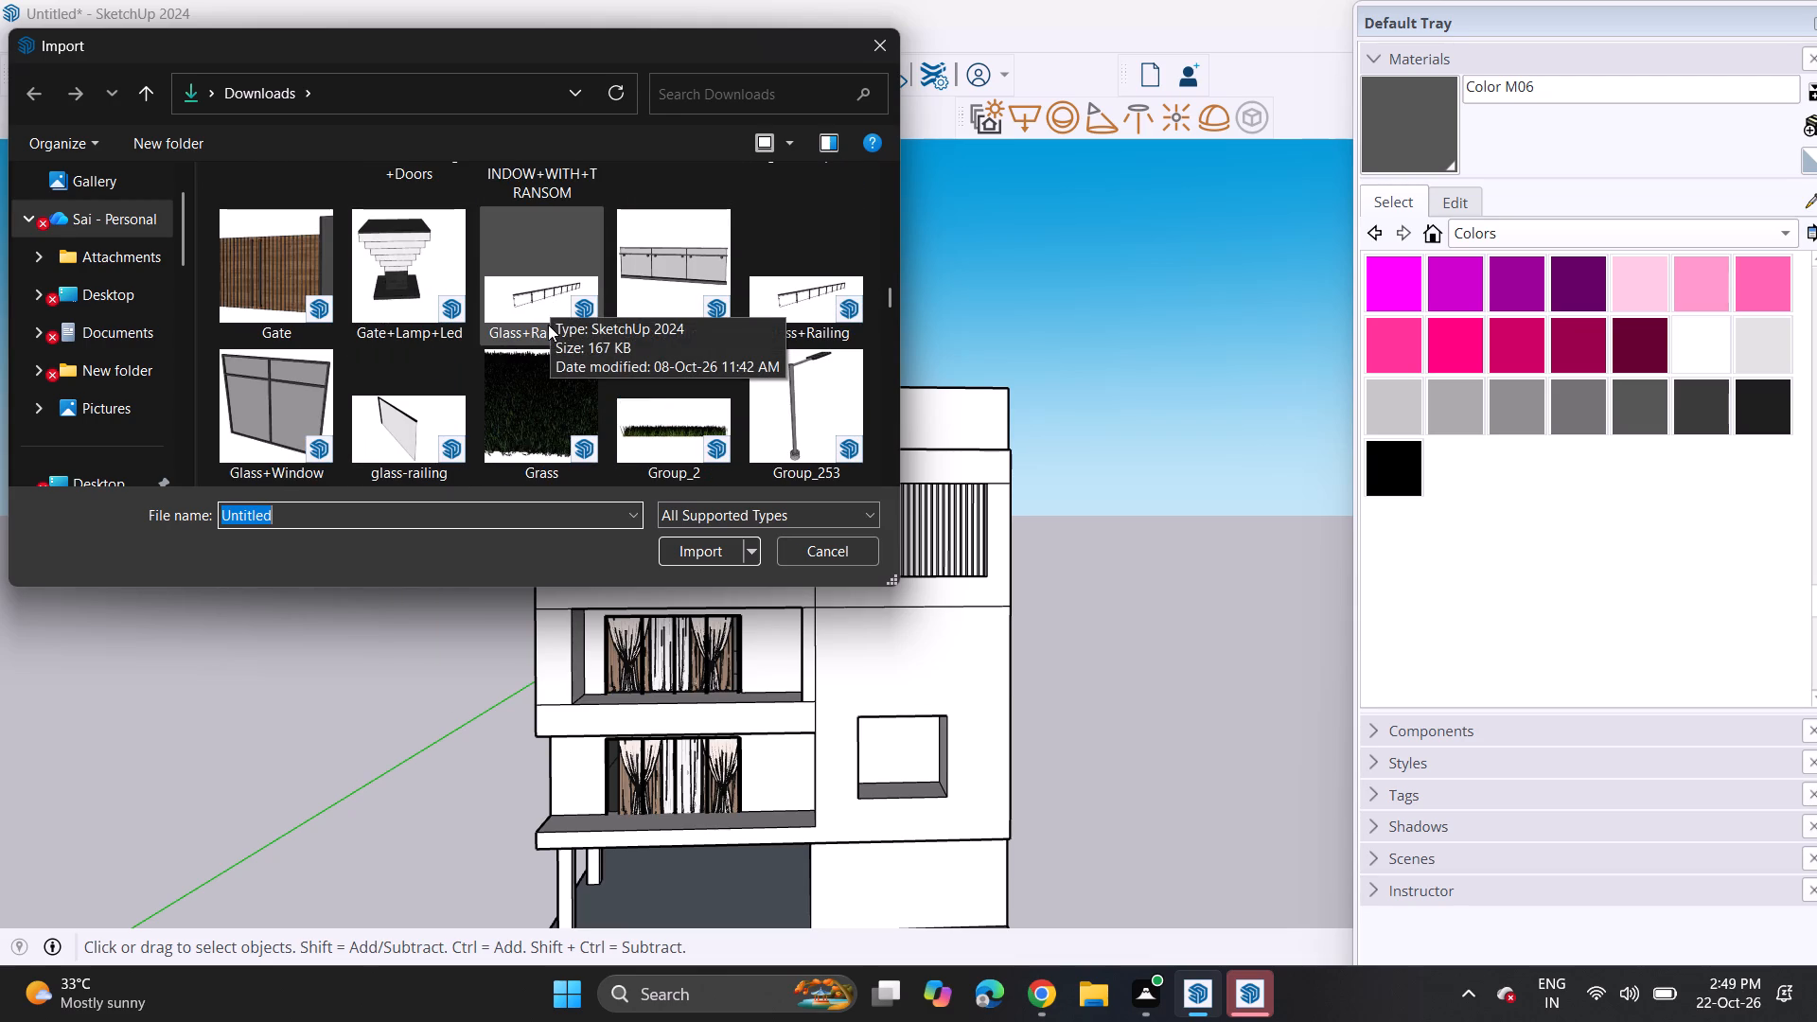
{"action": "scroll", "coordinate": [540, 366], "scroll_direction": "down", "scroll_amount": 2}
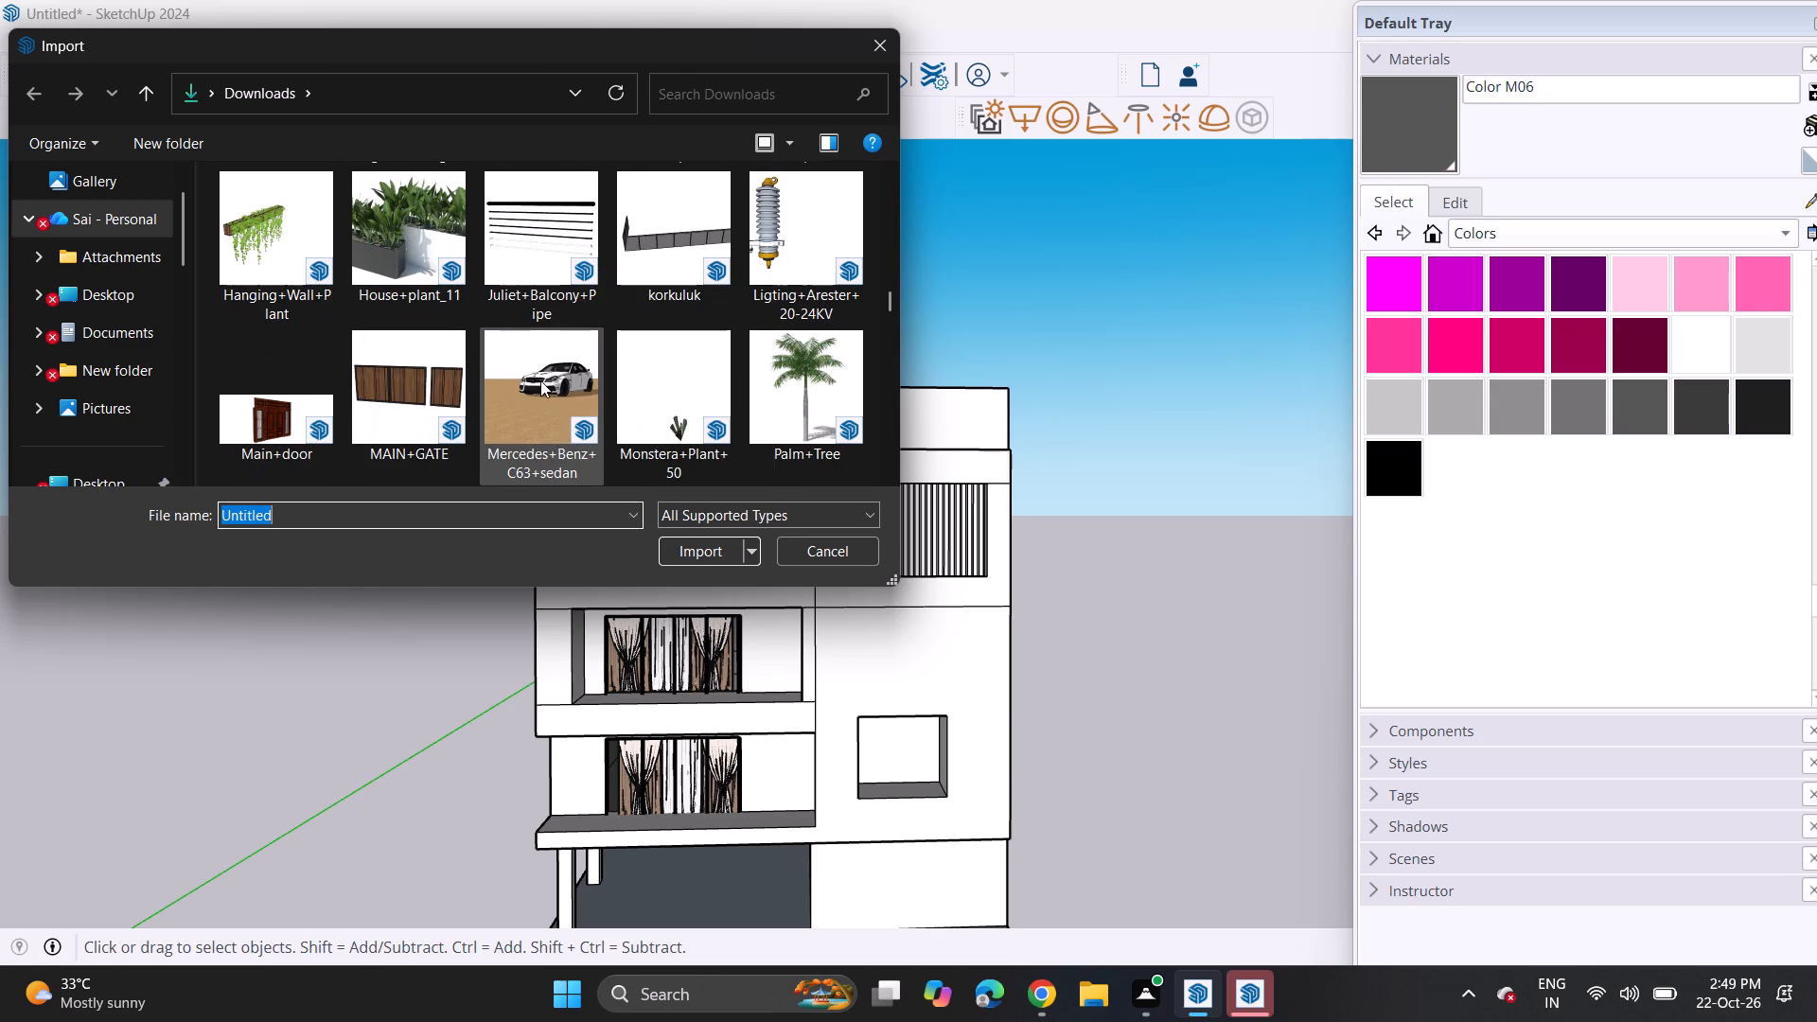
{"action": "scroll", "coordinate": [545, 403], "scroll_direction": "down", "scroll_amount": 1}
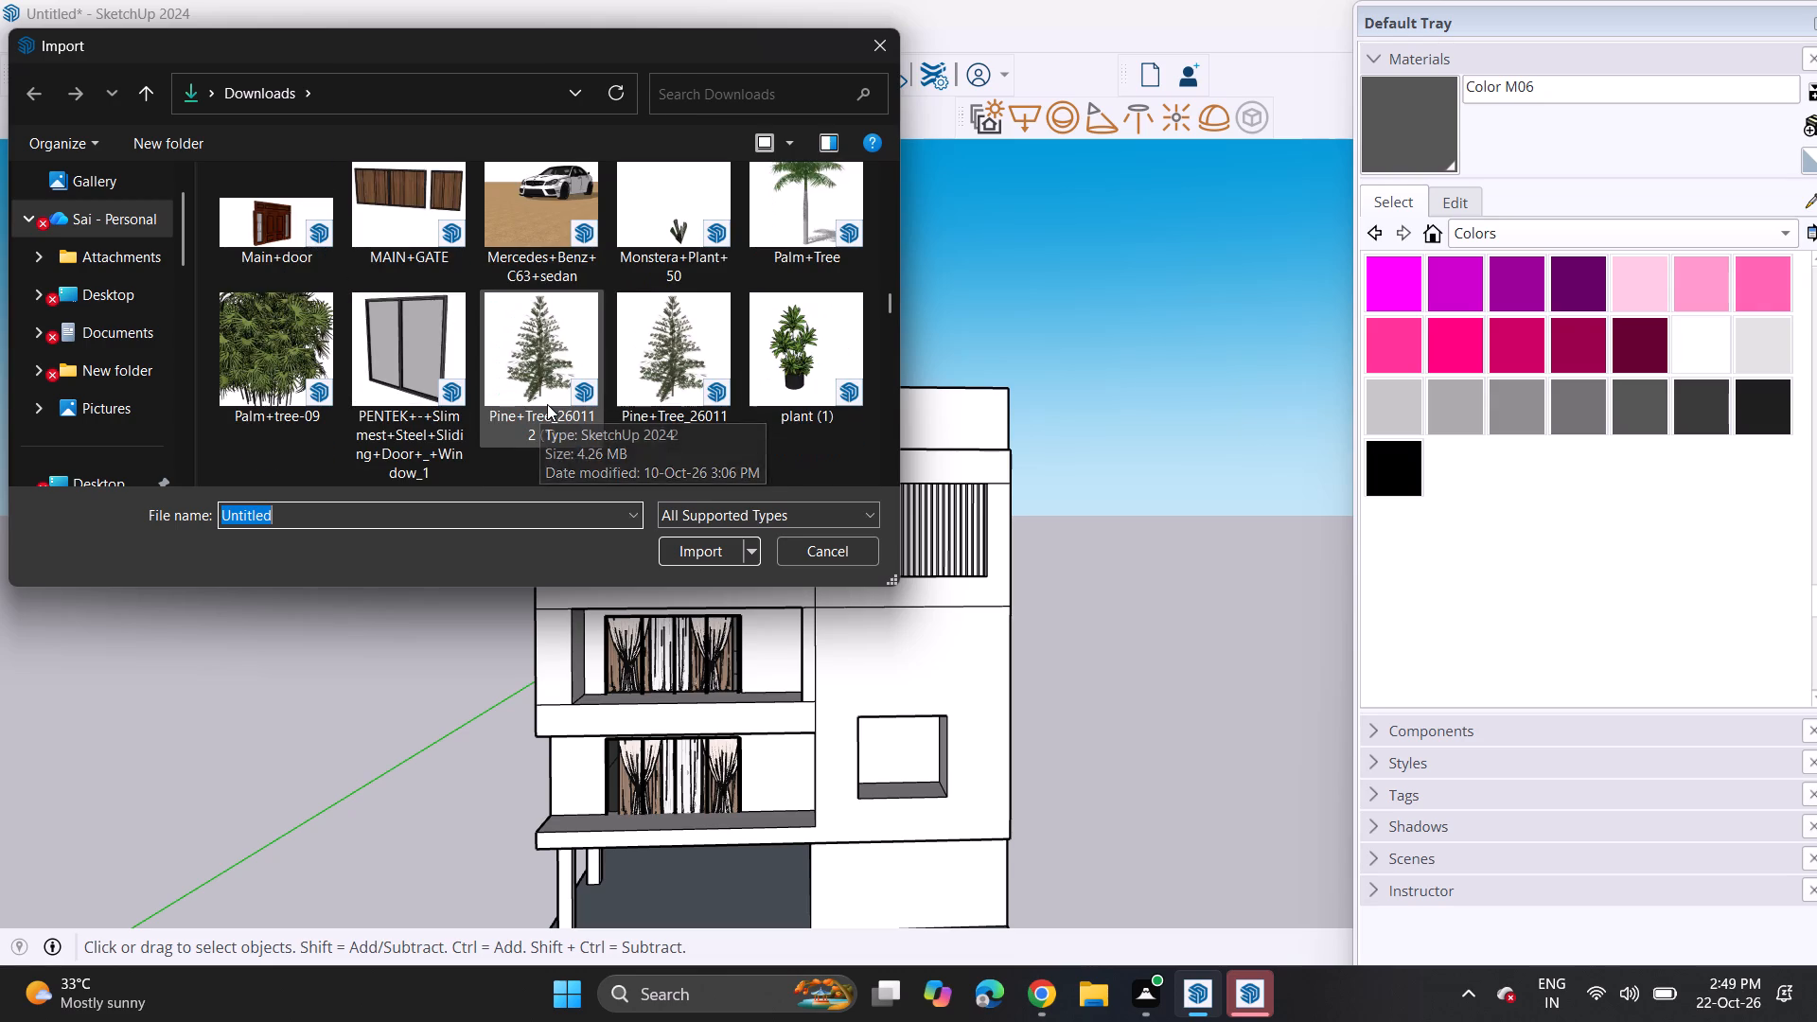
{"action": "scroll", "coordinate": [547, 404], "scroll_direction": "down", "scroll_amount": 5}
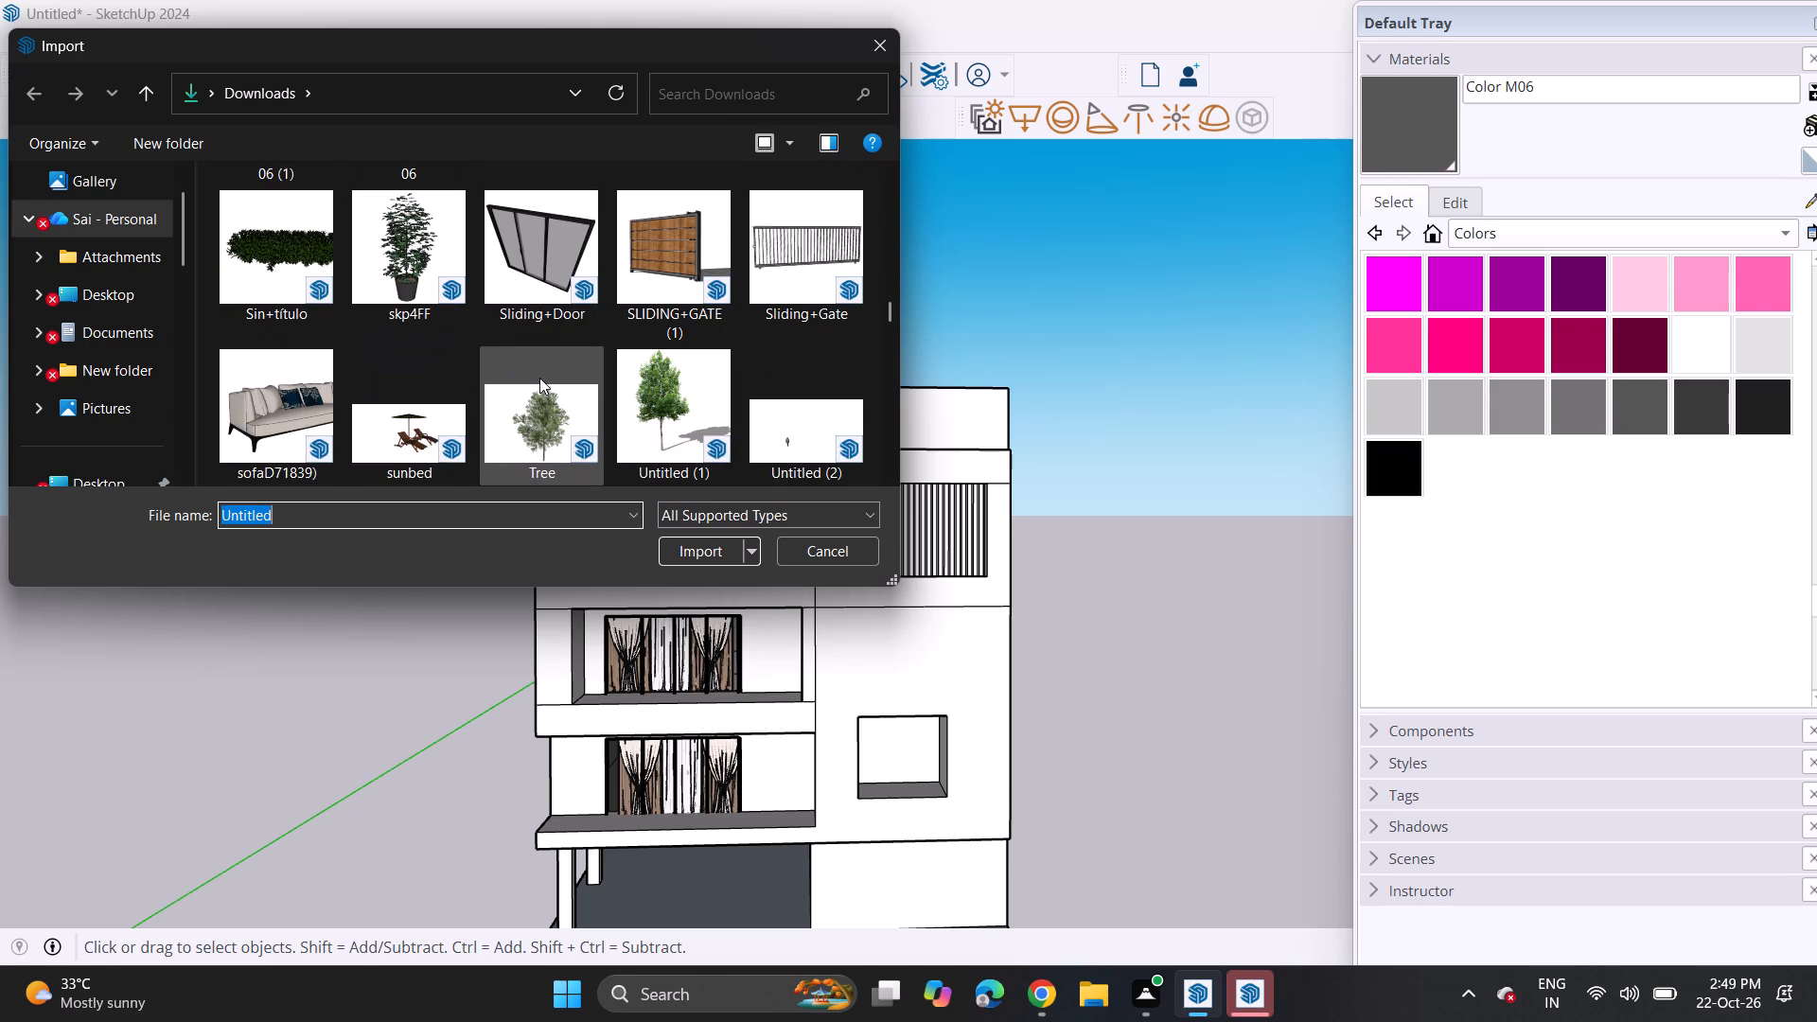
{"action": "left_click", "coordinate": [539, 259]}
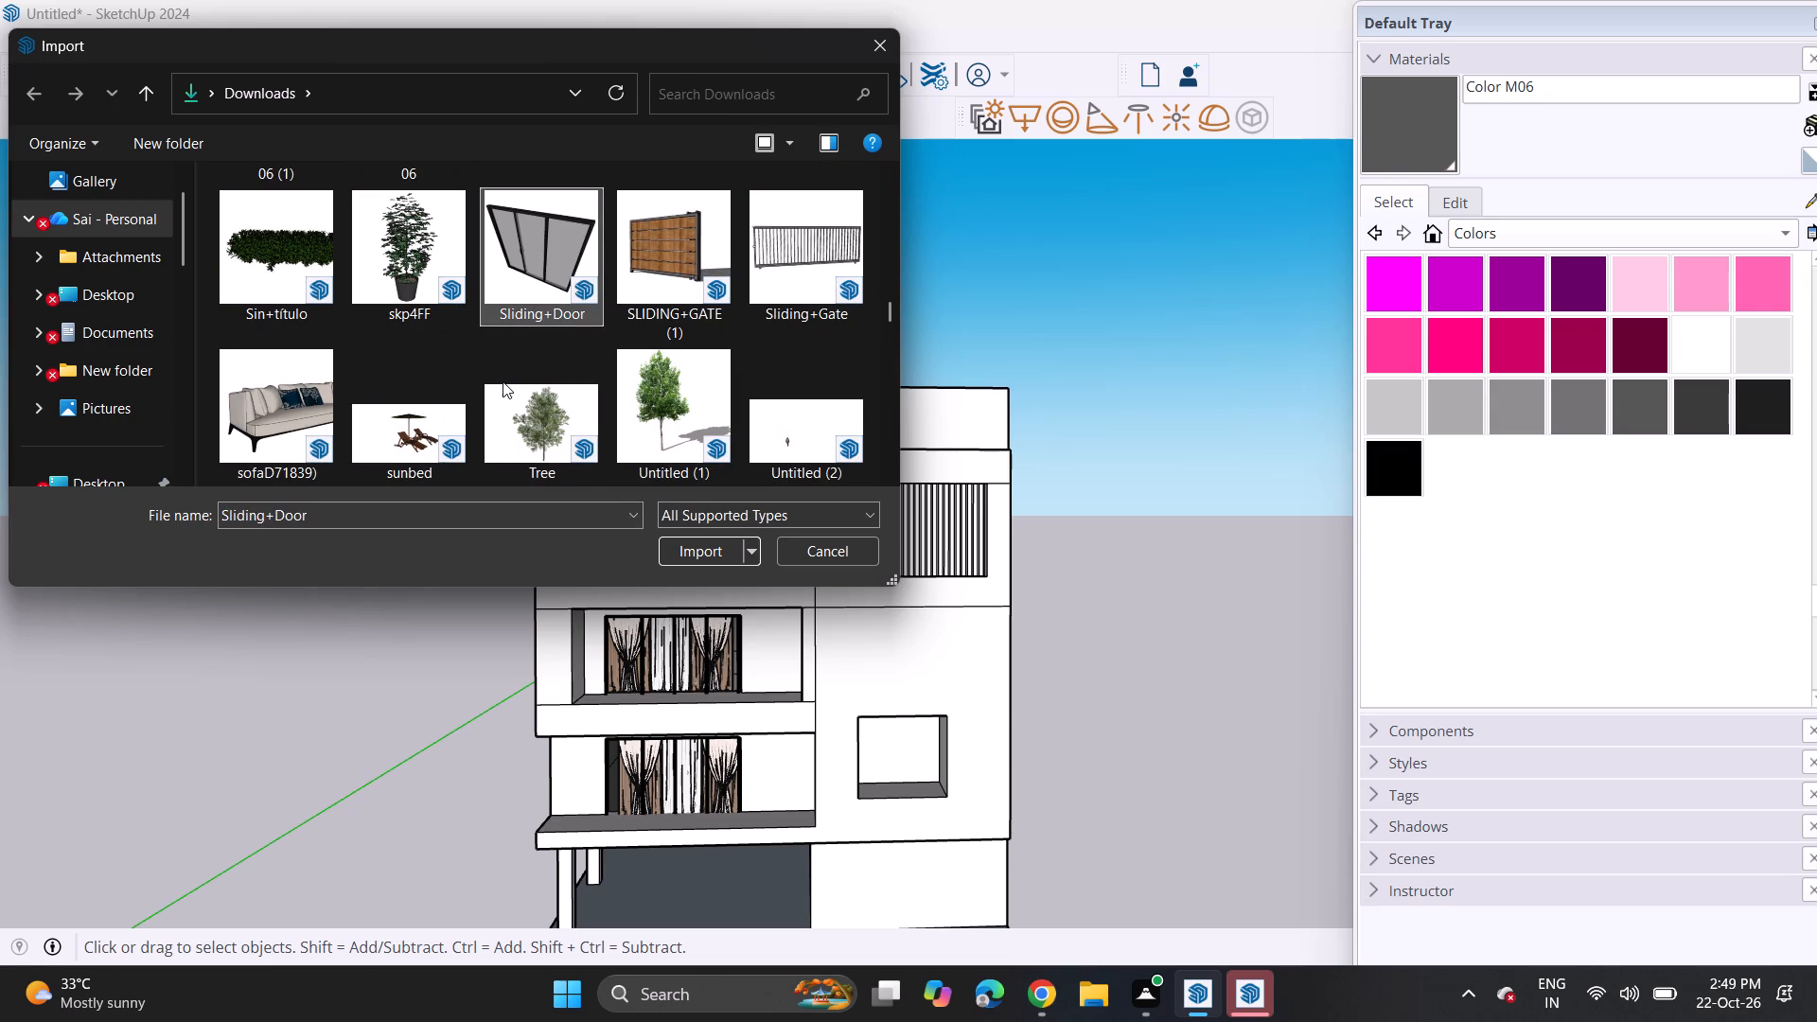
{"action": "scroll", "coordinate": [634, 411], "scroll_direction": "down", "scroll_amount": 3}
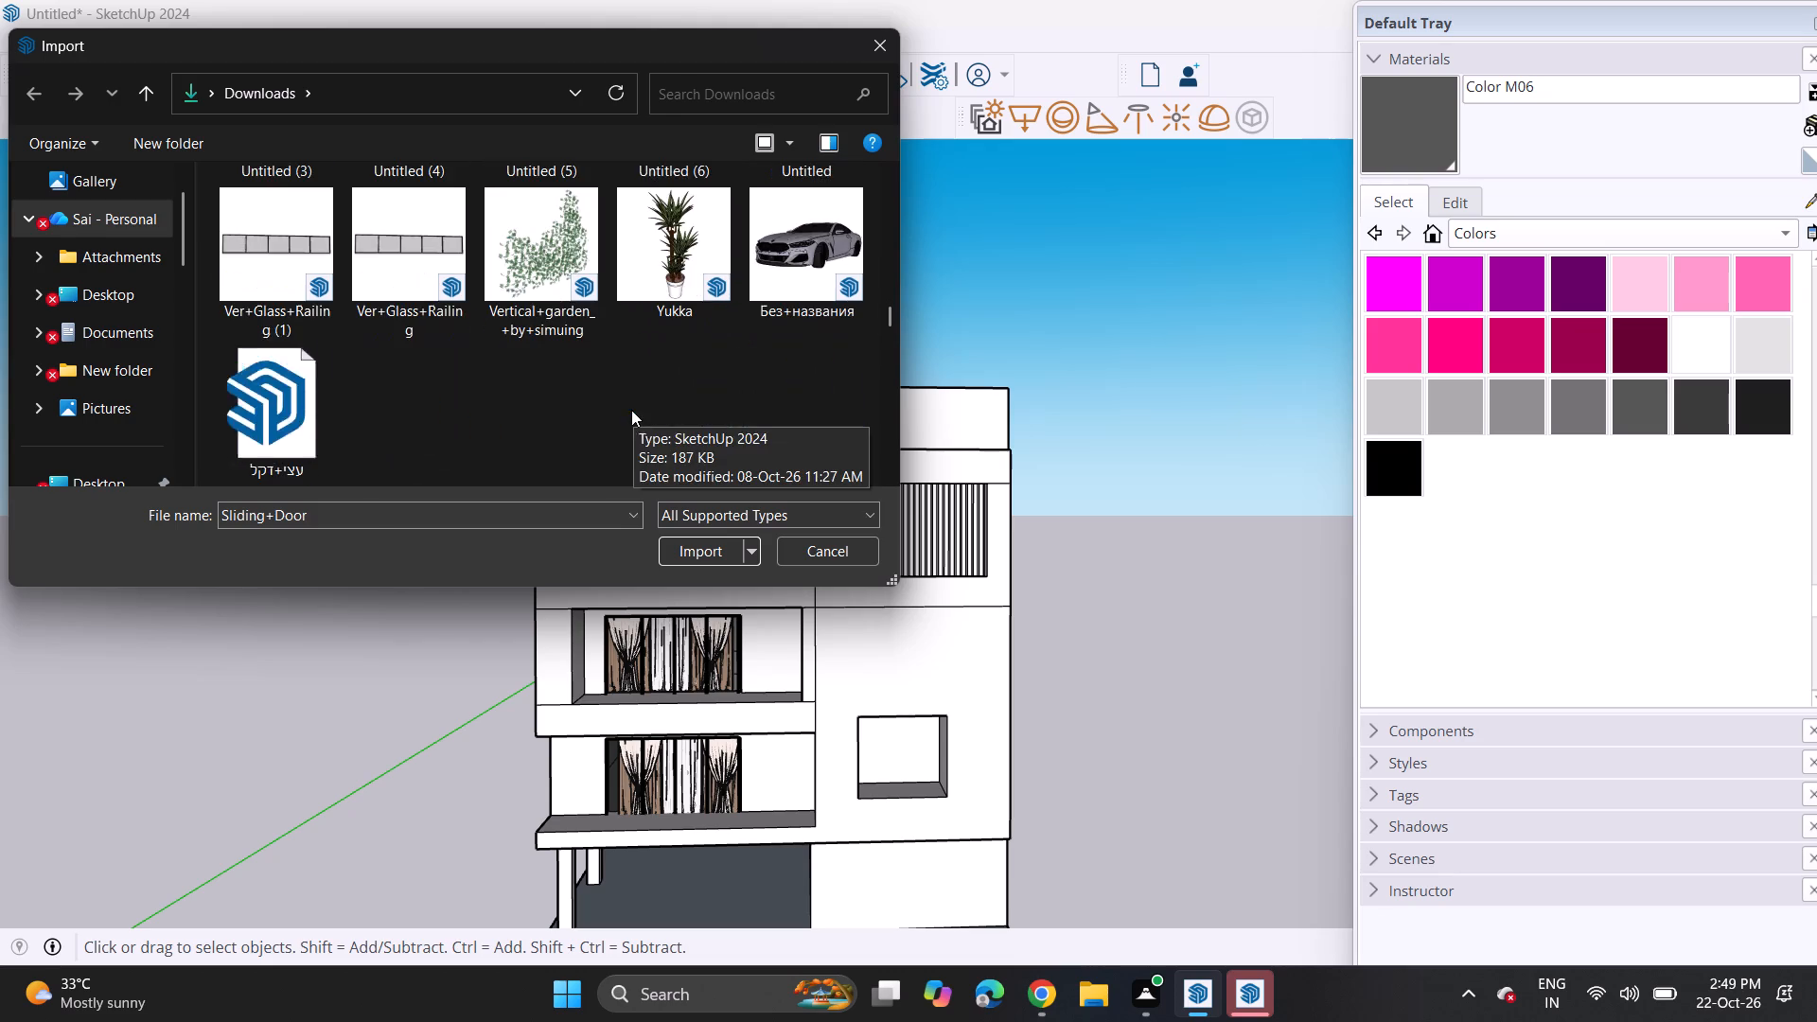
Import the PENTEK Slimmest Steel Sliding Door Window model from Downloads, placing it at the lower outer corner of the empty window opening.
{"action": "scroll", "coordinate": [591, 379], "scroll_direction": "down", "scroll_amount": 16}
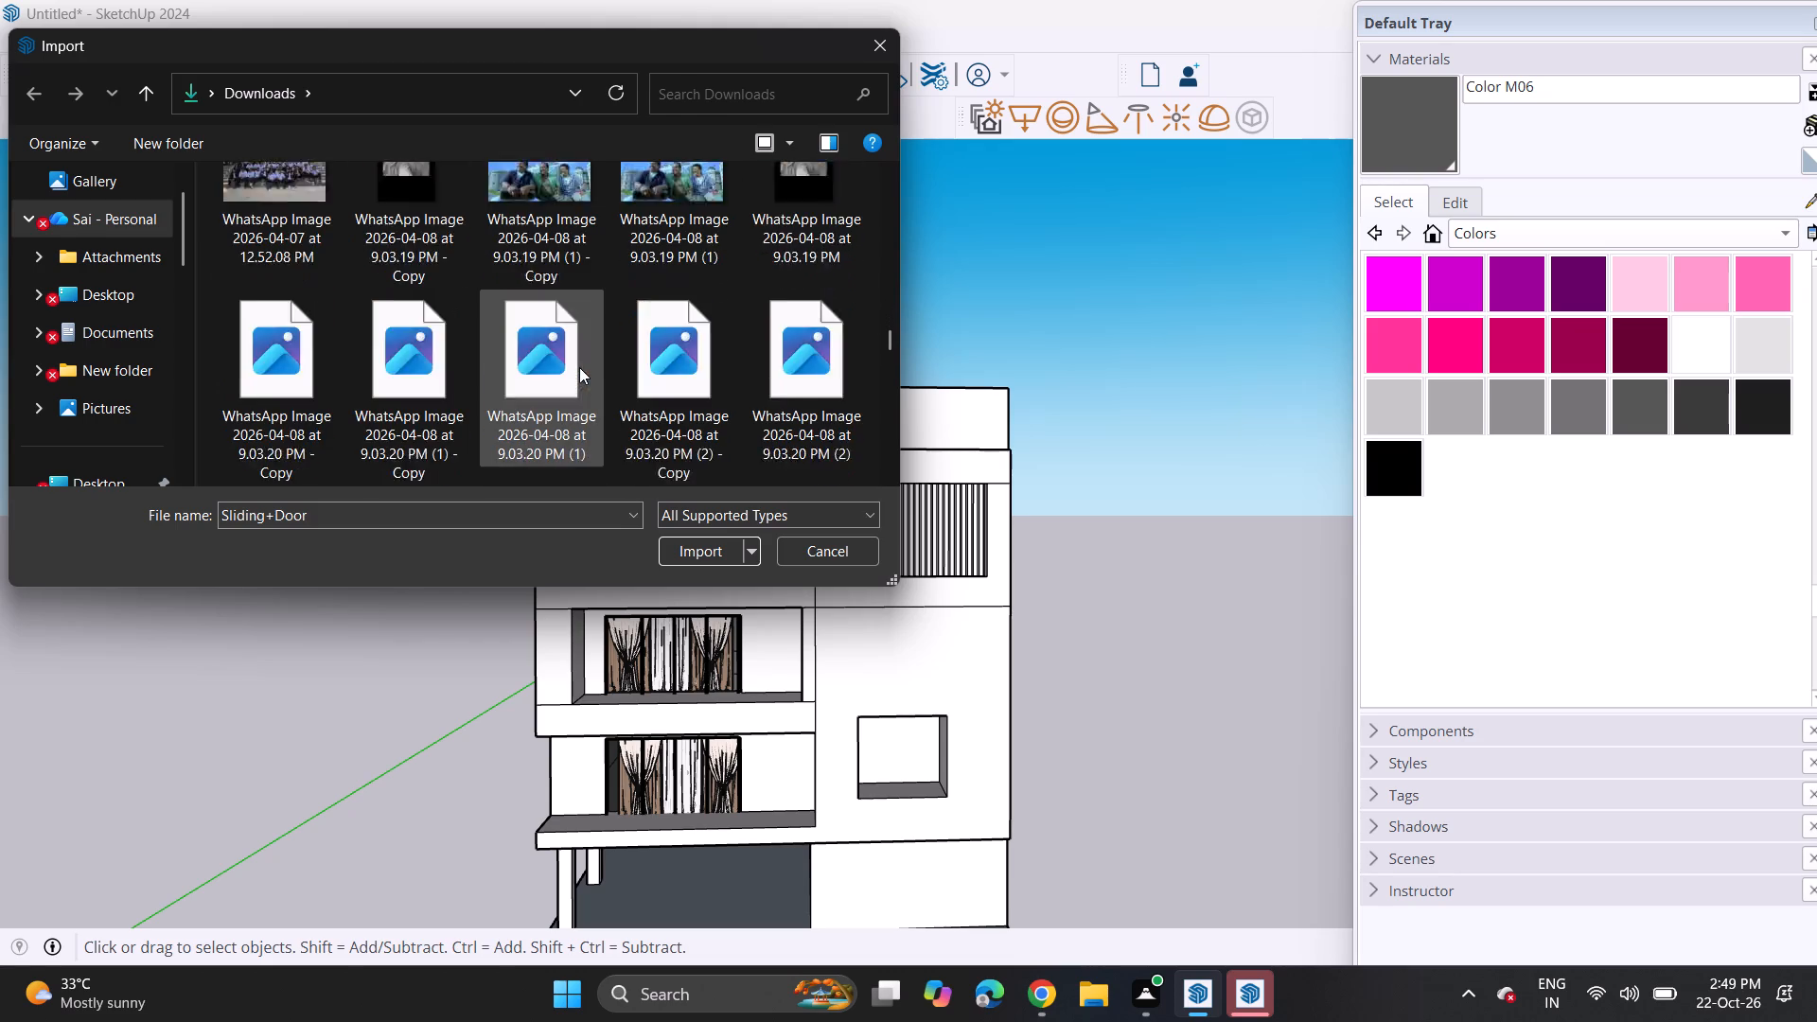
{"action": "scroll", "coordinate": [579, 367], "scroll_direction": "down", "scroll_amount": 6}
{"action": "scroll", "coordinate": [579, 363], "scroll_direction": "up", "scroll_amount": 20}
{"action": "scroll", "coordinate": [576, 361], "scroll_direction": "up", "scroll_amount": 9}
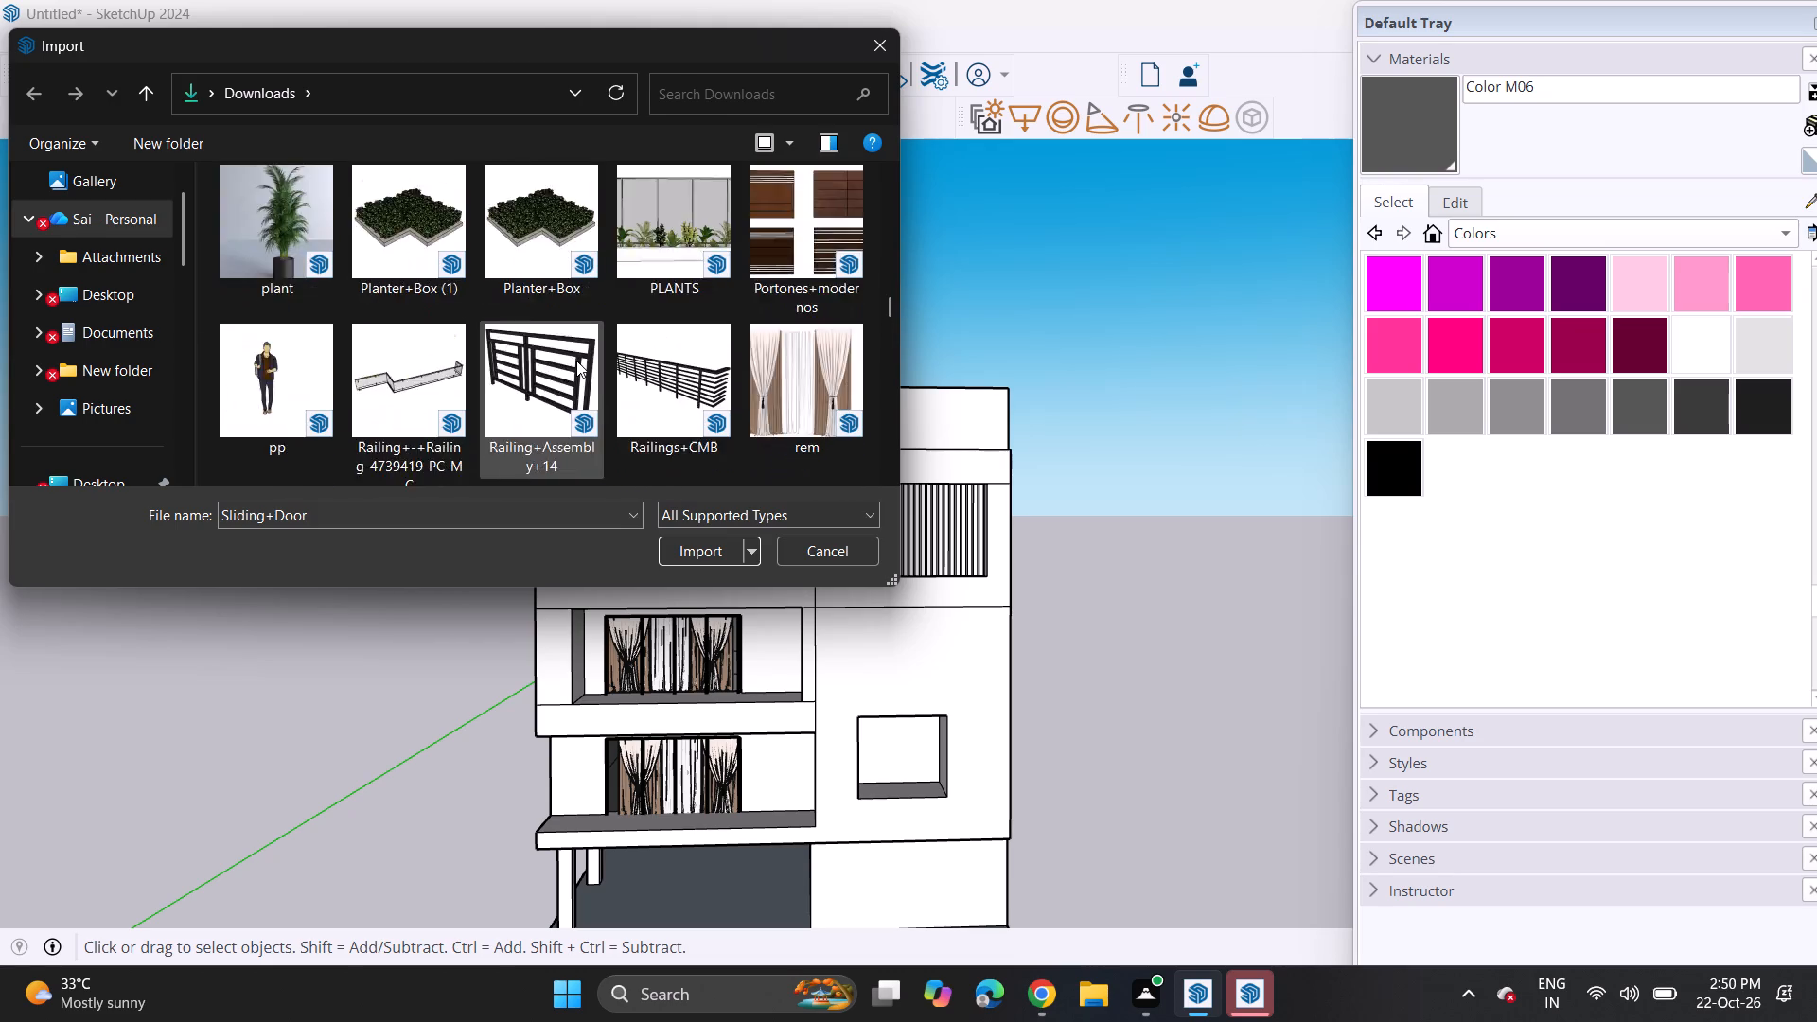
{"action": "scroll", "coordinate": [576, 361], "scroll_direction": "up", "scroll_amount": 2}
{"action": "left_click", "coordinate": [383, 368]}
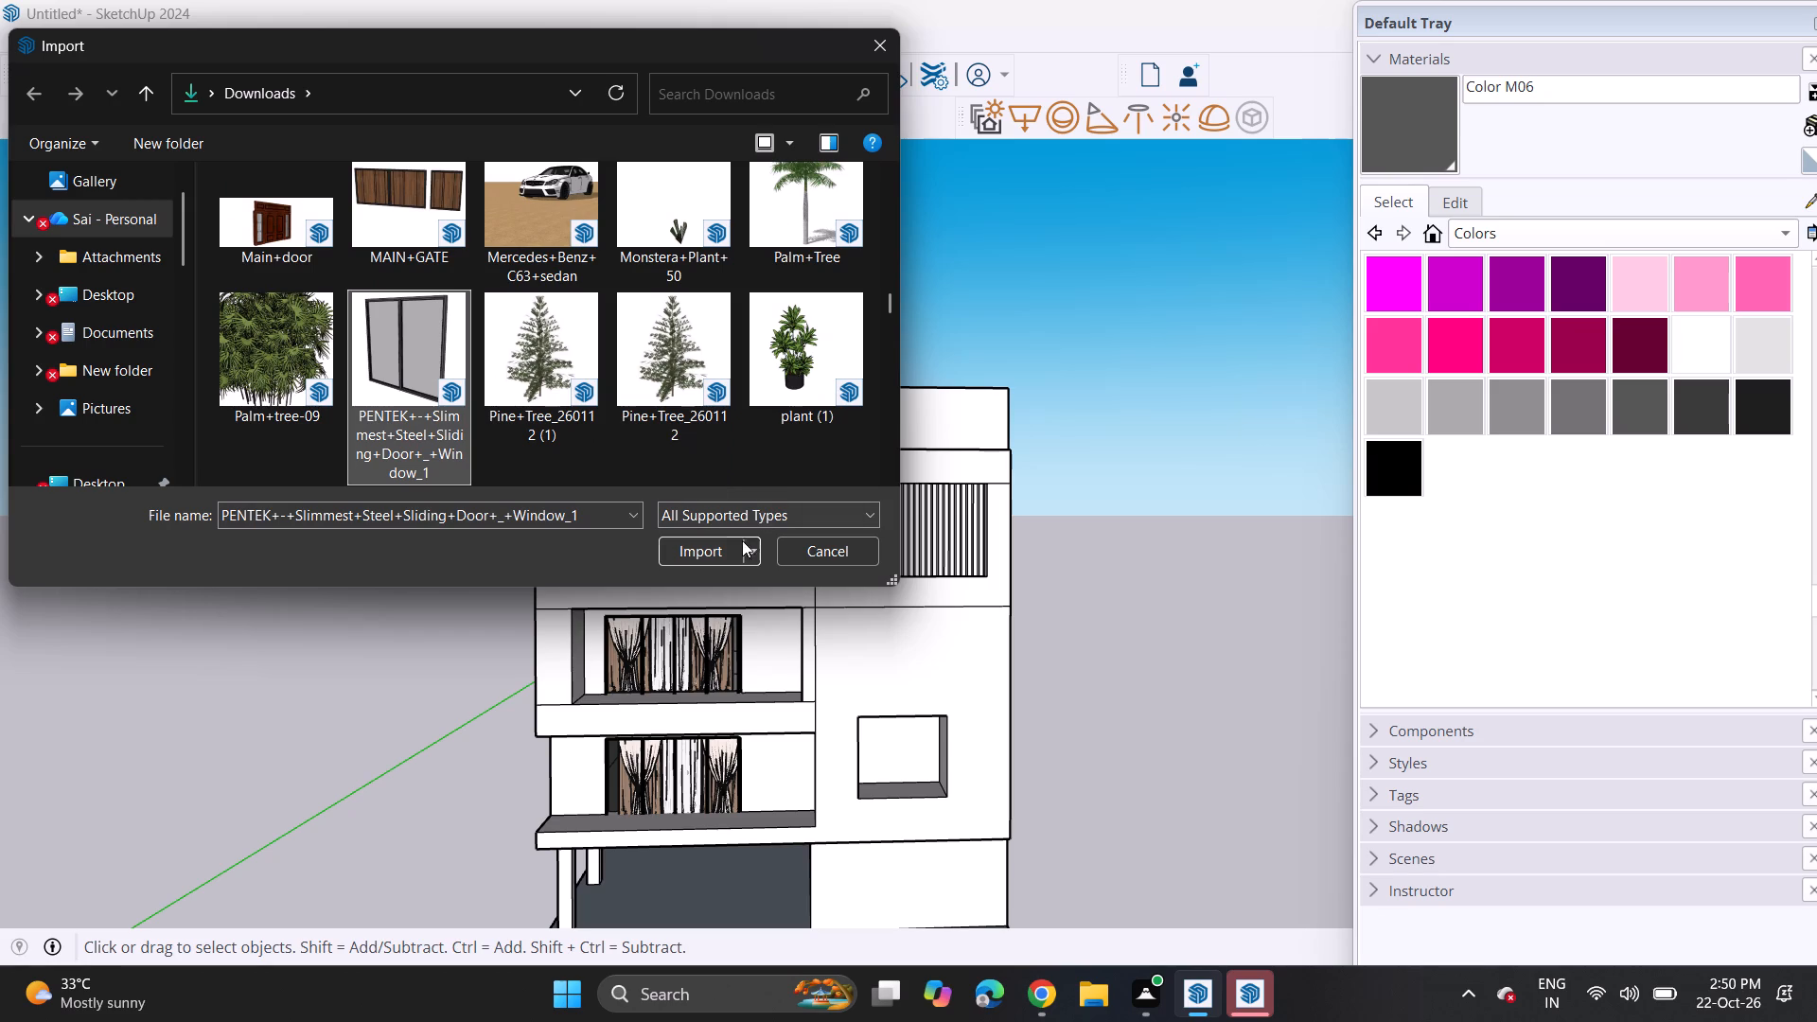
{"action": "left_click", "coordinate": [706, 551]}
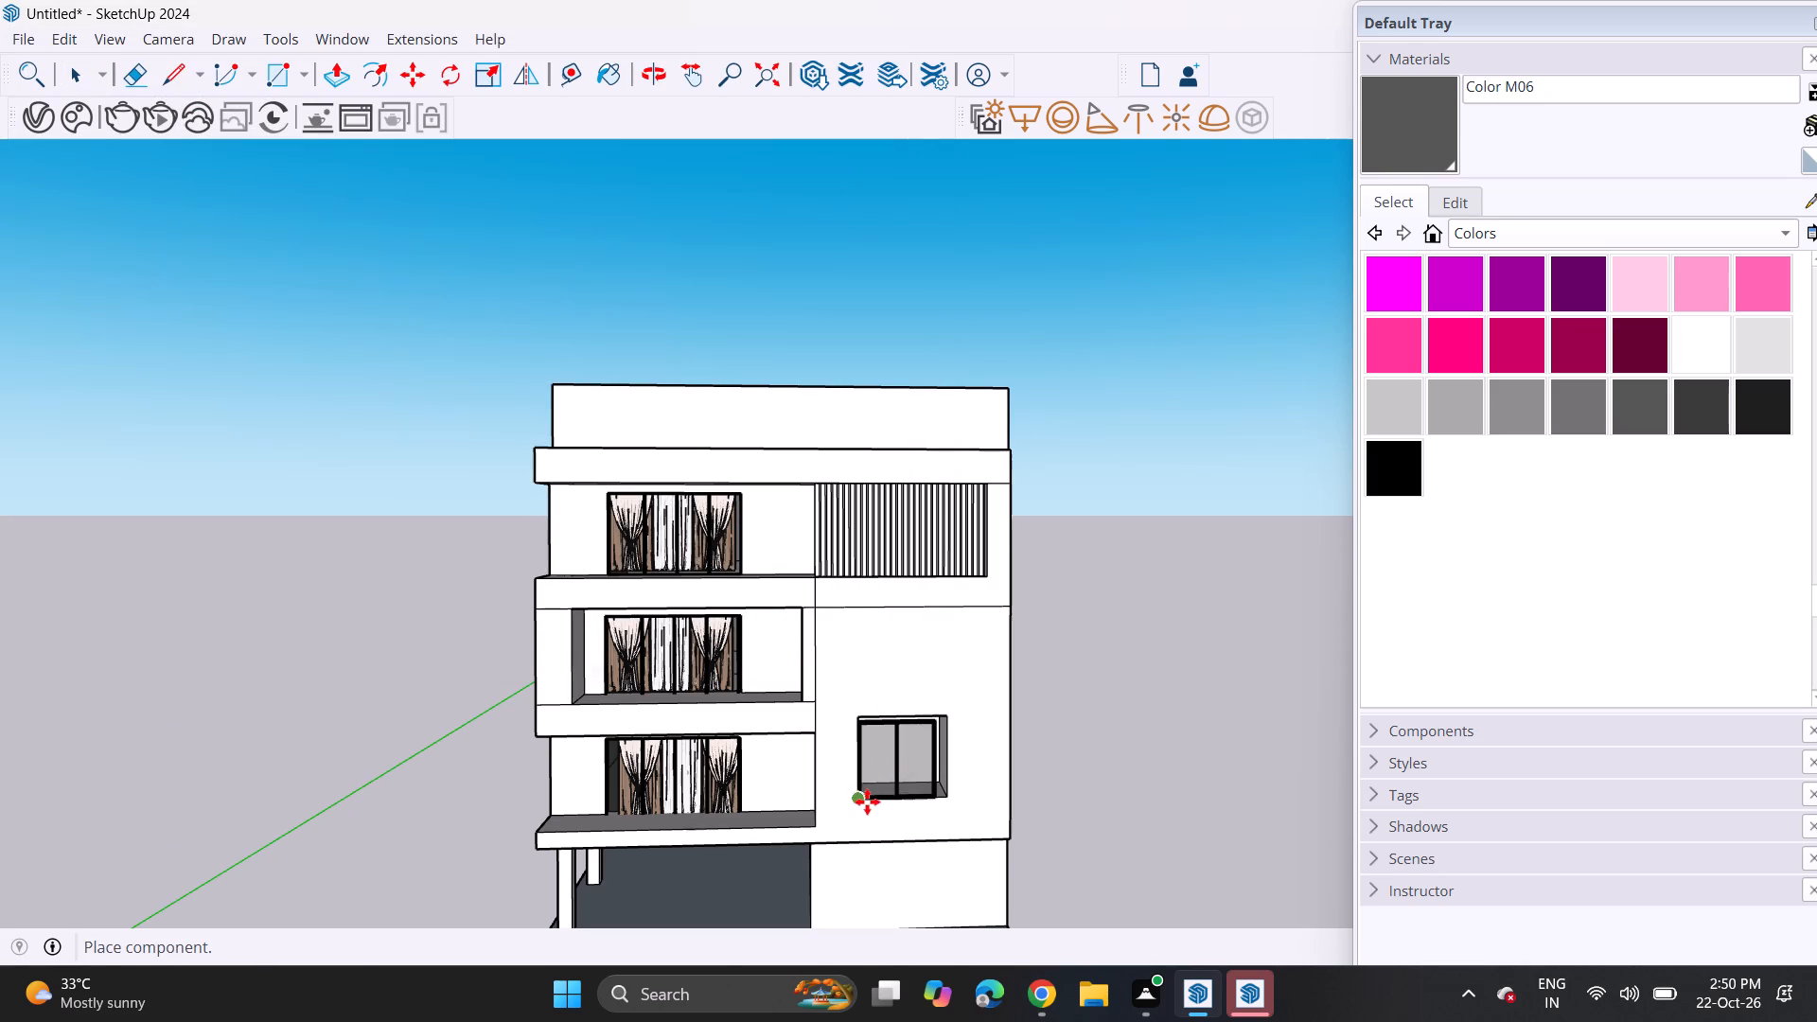
{"action": "left_click", "coordinate": [861, 800]}
Scale the imported sliding window uniformly to the opening's height, stretch its width to fill the opening, and deselect it.
{"action": "scroll", "coordinate": [953, 725], "scroll_direction": "up", "scroll_amount": 9}
{"action": "middle_click_drag", "start_coordinate": [942, 772], "coordinate": [861, 644], "text": "shift"}
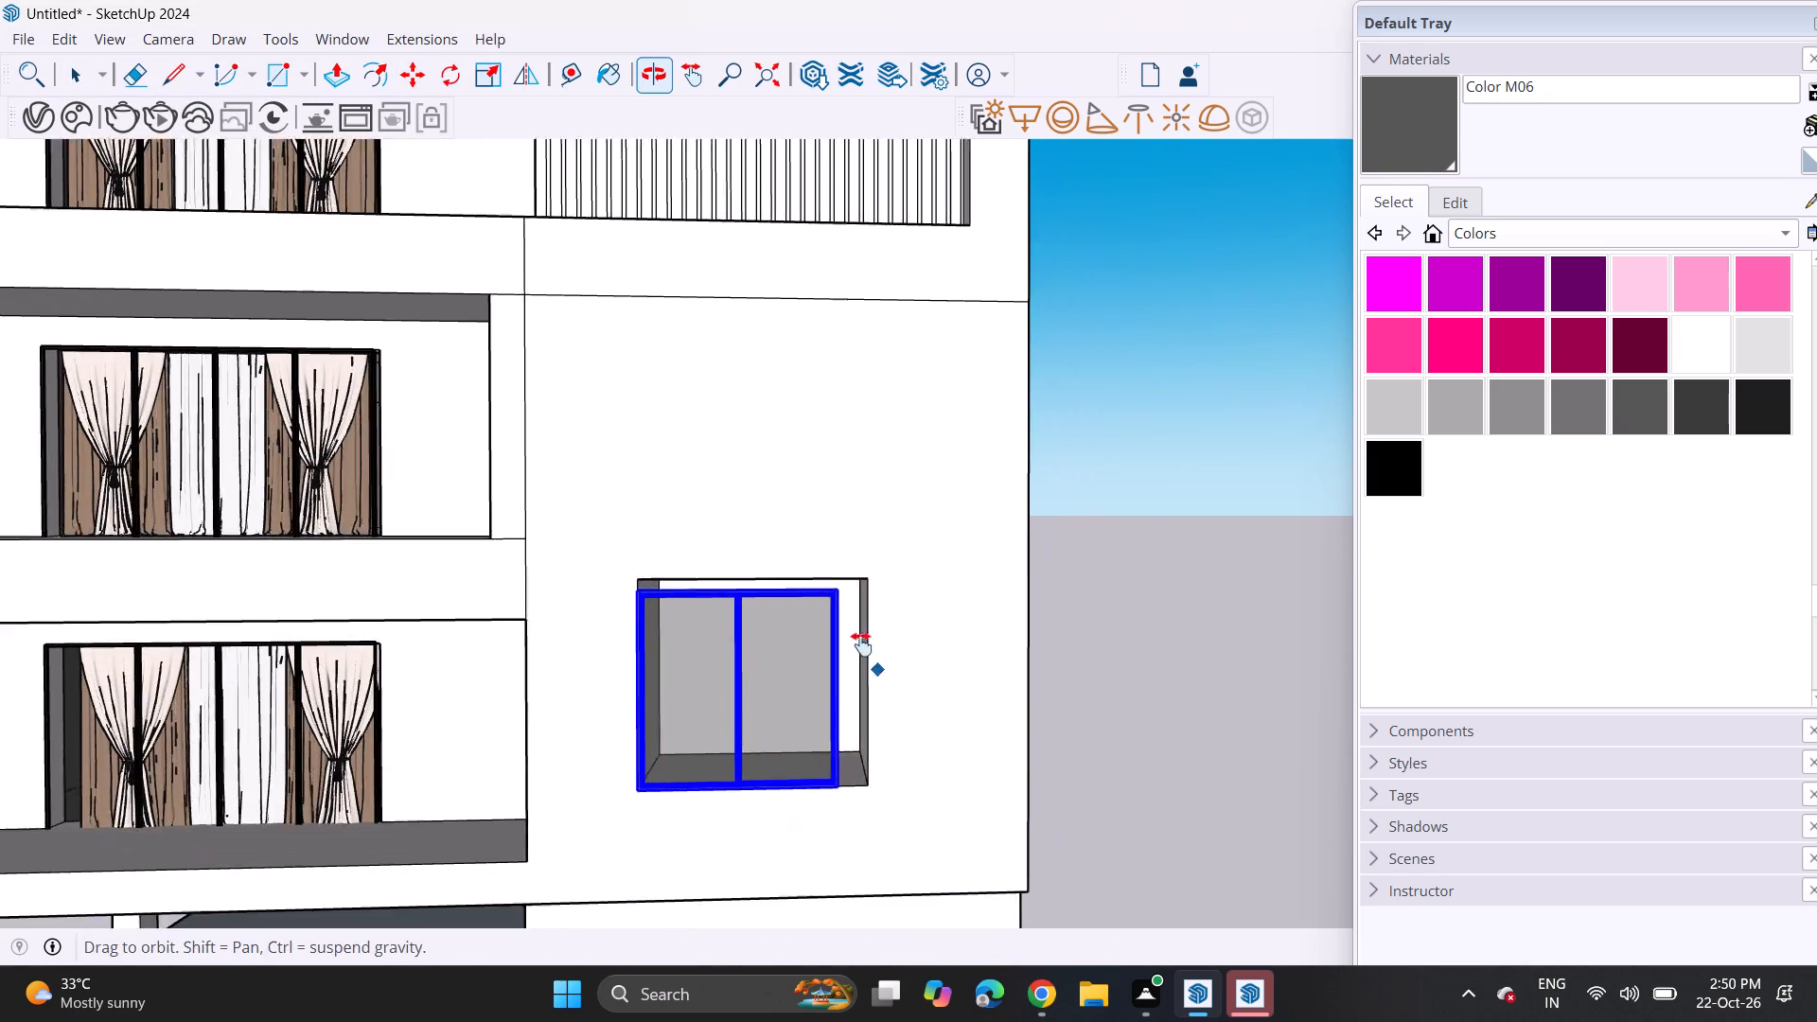
{"action": "middle_click_drag", "start_coordinate": [861, 644], "coordinate": [859, 644], "text": "shift"}
{"action": "scroll", "coordinate": [835, 649], "scroll_direction": "up", "scroll_amount": 1}
{"action": "middle_click_drag", "start_coordinate": [811, 654], "coordinate": [698, 682]}
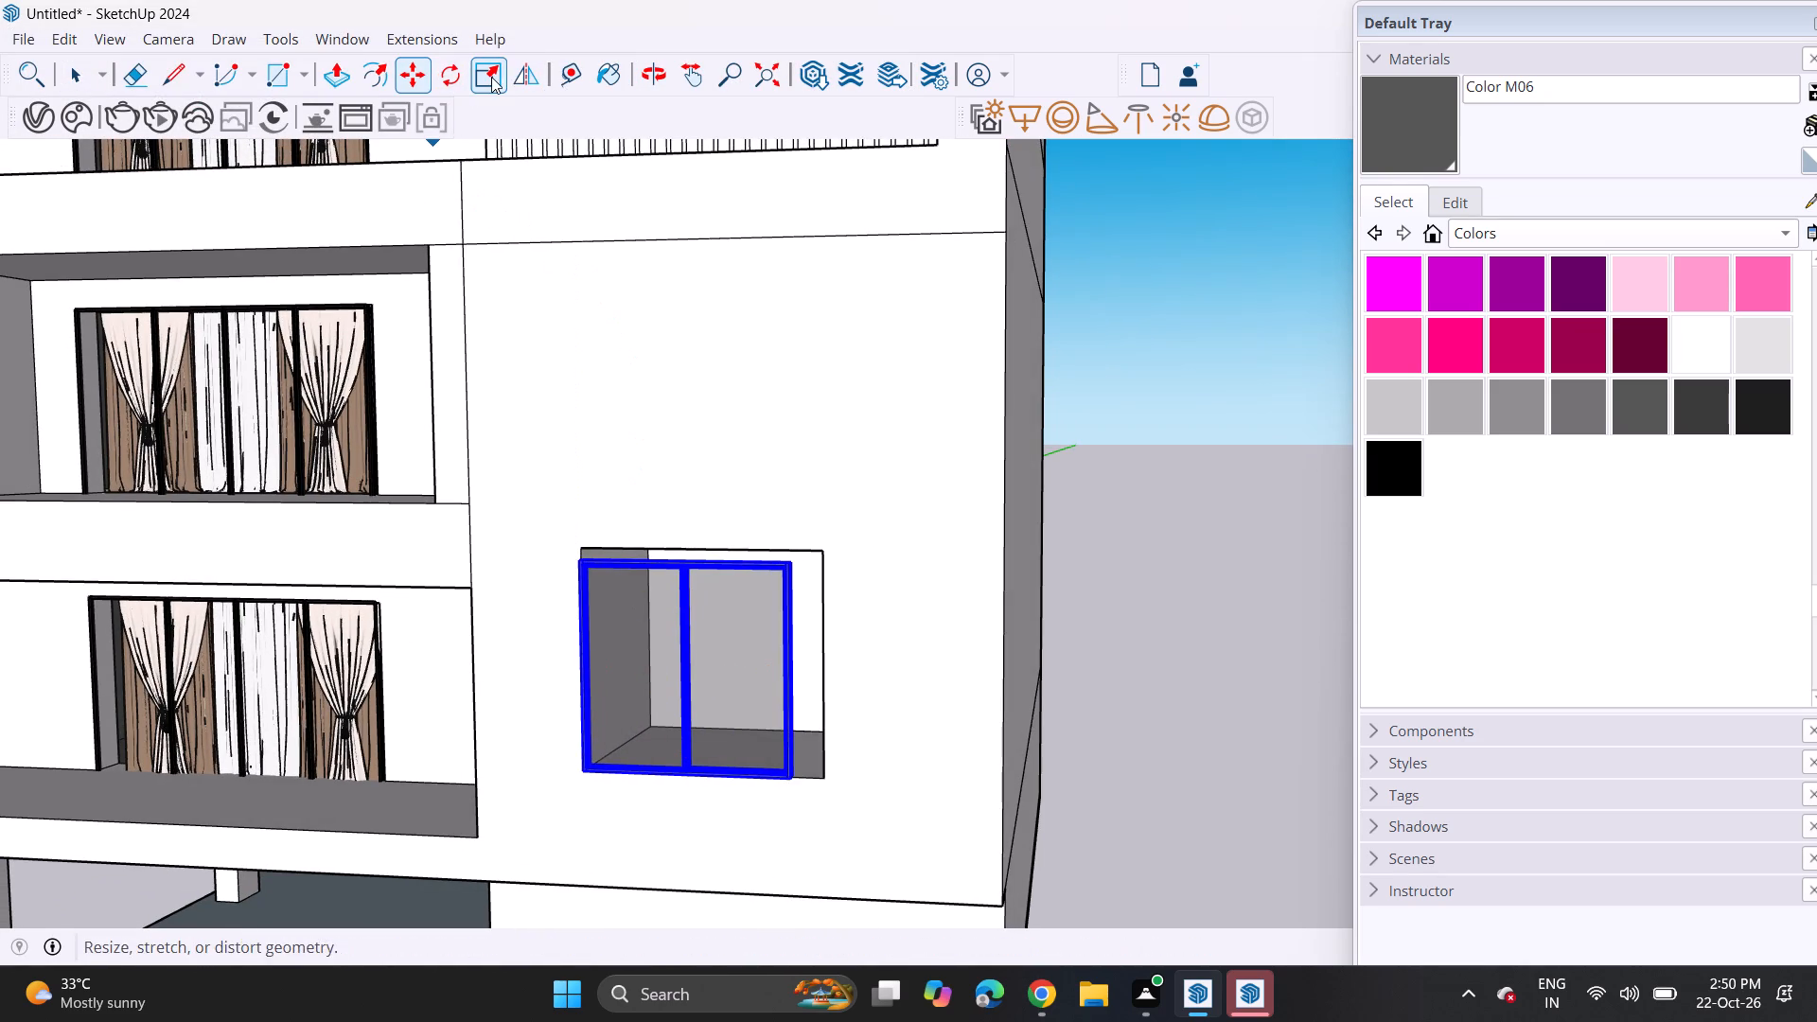
{"action": "left_click", "coordinate": [491, 77]}
{"action": "left_click", "coordinate": [788, 565]}
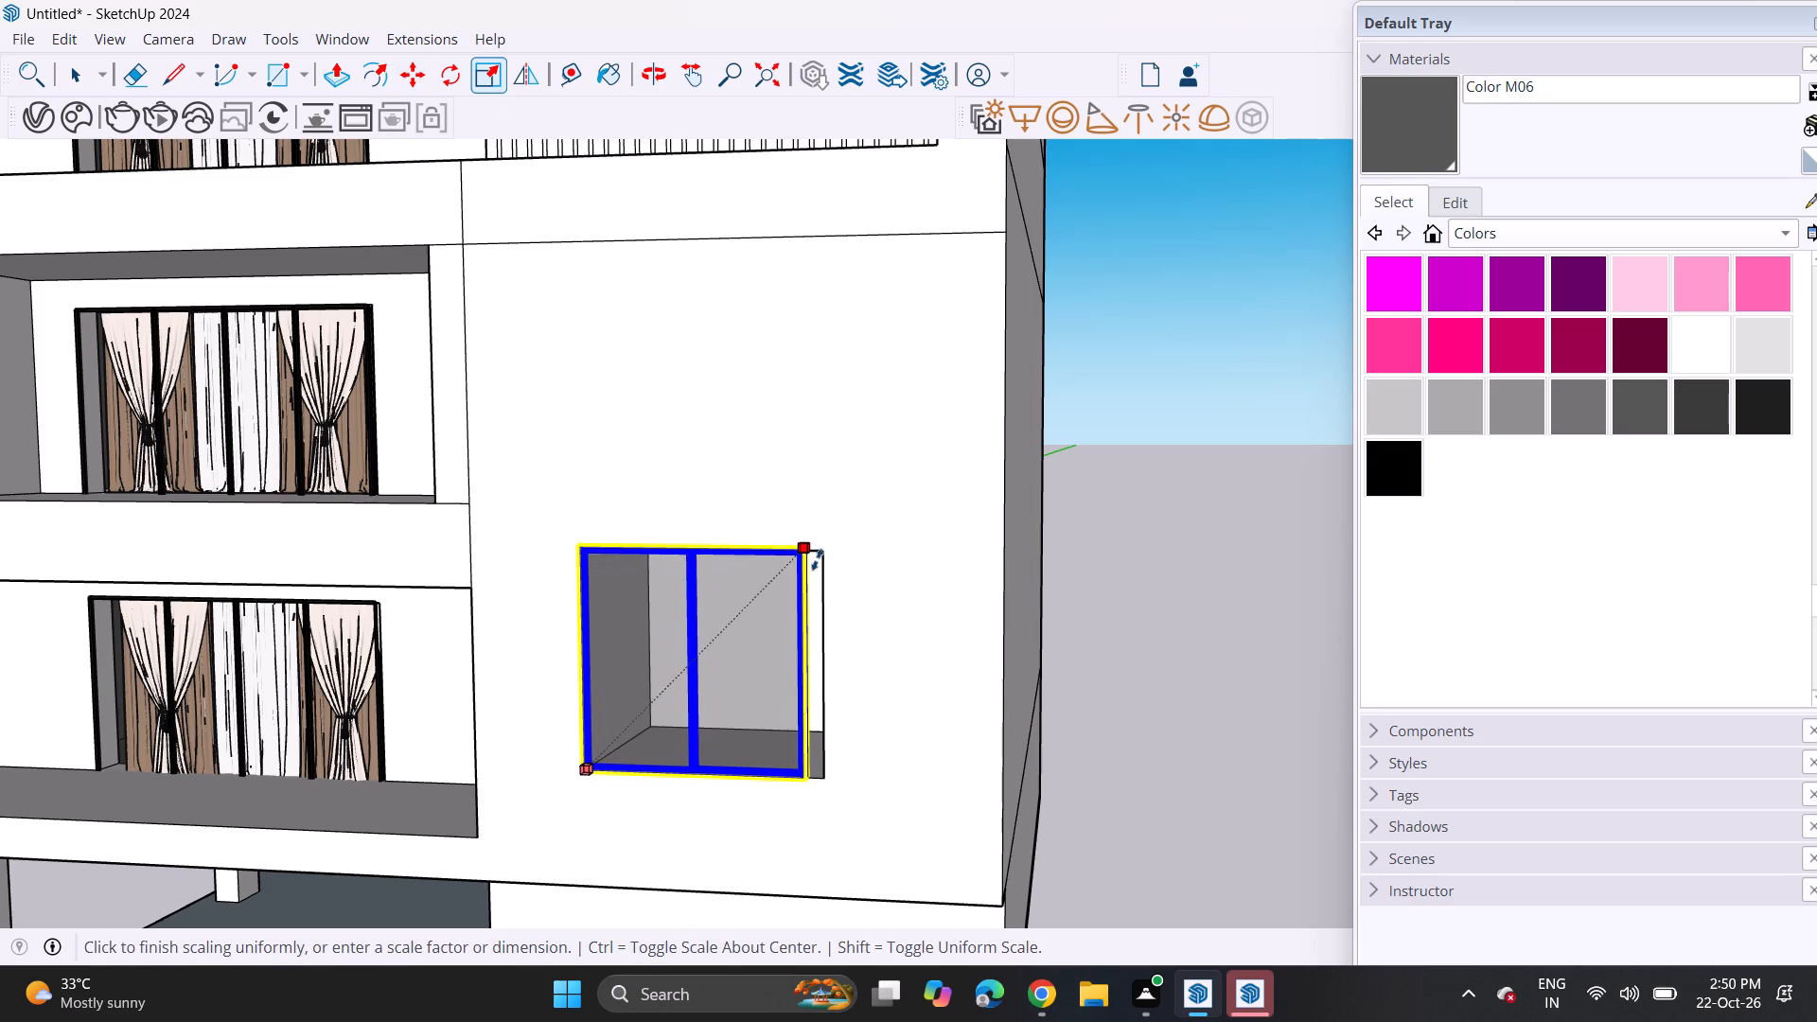
{"action": "left_click", "coordinate": [817, 559]}
{"action": "middle_click_drag", "start_coordinate": [832, 642], "coordinate": [765, 694]}
{"action": "scroll", "coordinate": [795, 730], "scroll_direction": "up", "scroll_amount": 6}
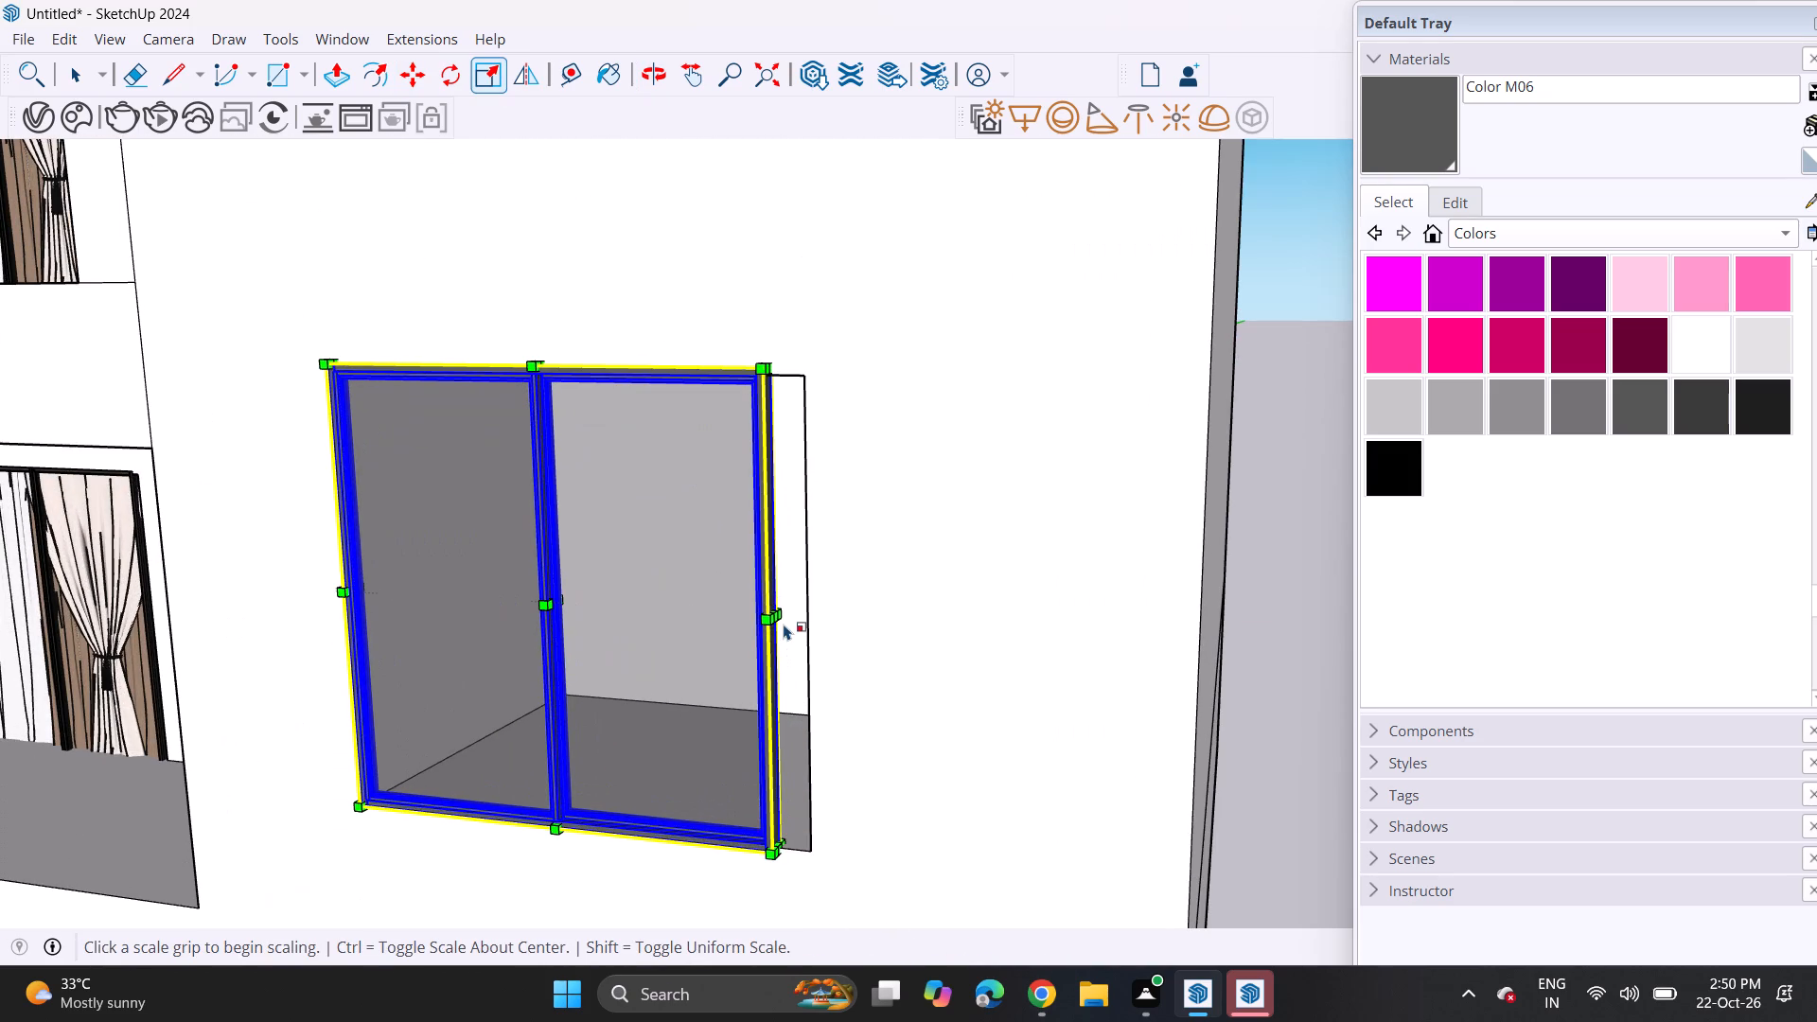
{"action": "left_click", "coordinate": [781, 614]}
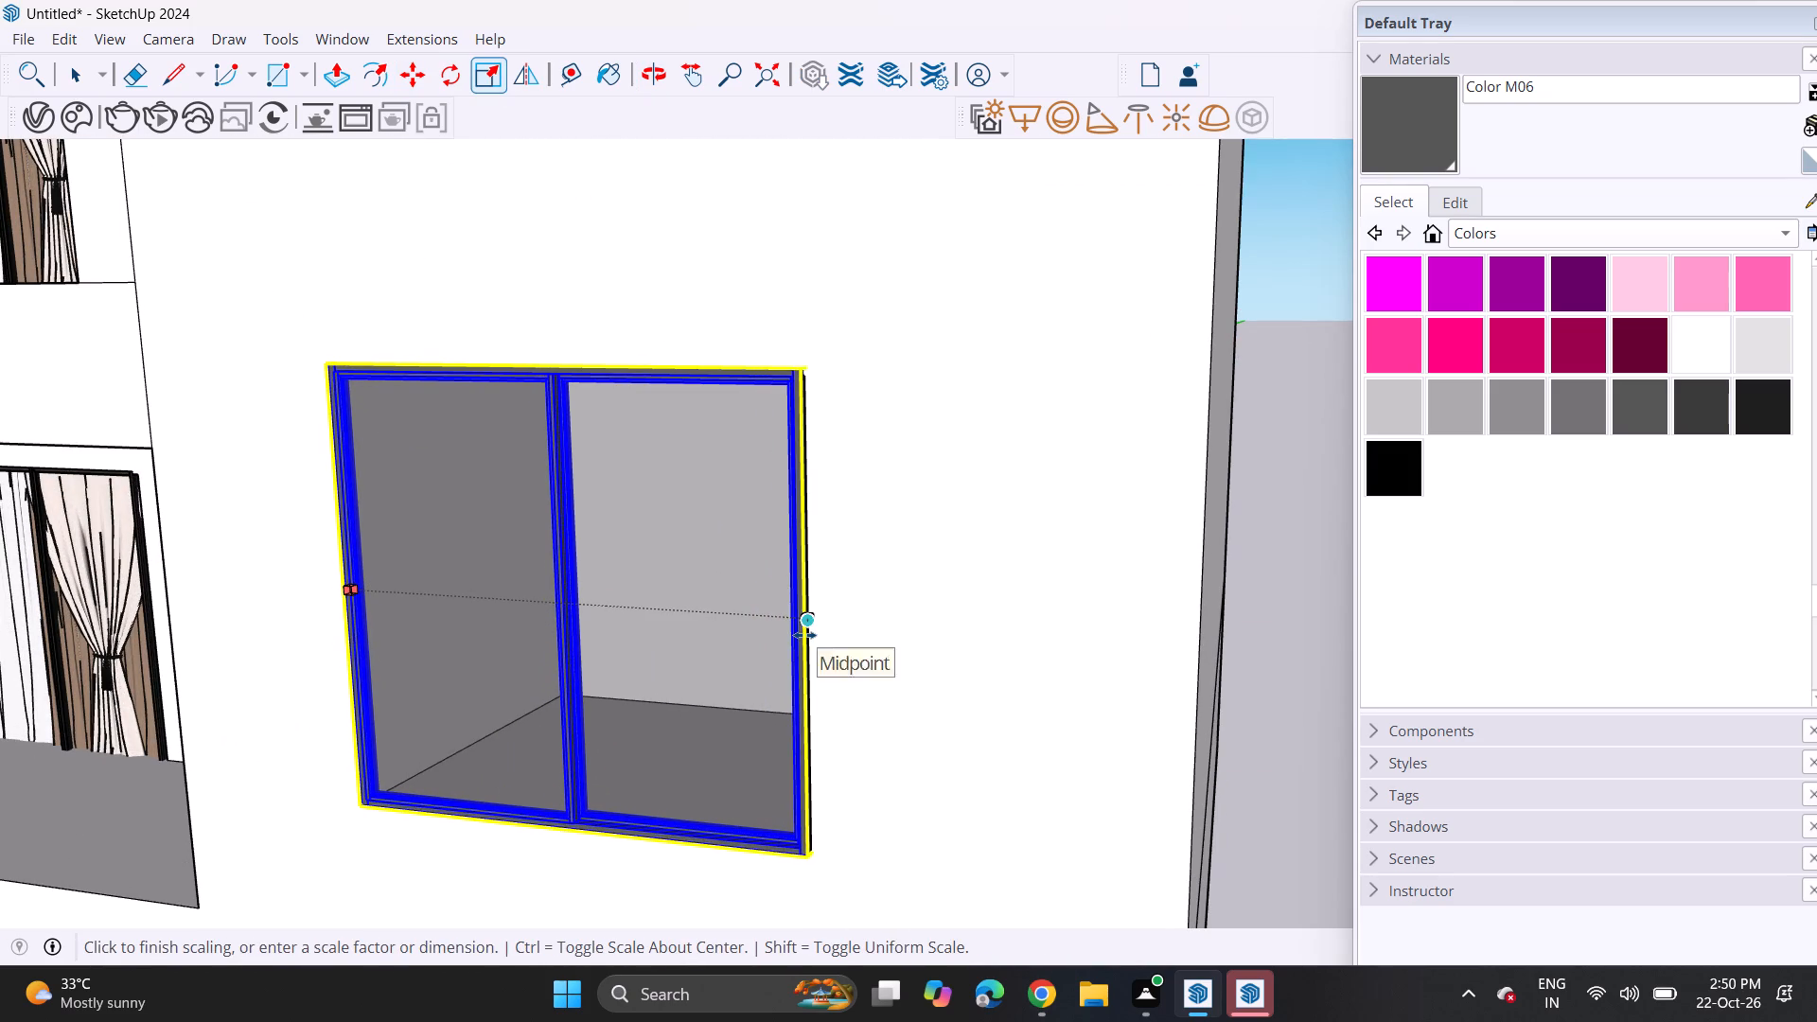
{"action": "left_click", "coordinate": [804, 635]}
{"action": "key", "text": "space"}
{"action": "left_click", "coordinate": [1317, 535]}
Examine the fitted window and the whole front elevation, including the columns and base slab.
{"action": "scroll", "coordinate": [968, 626], "scroll_direction": "down", "scroll_amount": 7}
{"action": "scroll", "coordinate": [754, 733], "scroll_direction": "up", "scroll_amount": 1}
{"action": "middle_click_drag", "start_coordinate": [755, 733], "coordinate": [876, 681]}
{"action": "scroll", "coordinate": [864, 653], "scroll_direction": "down", "scroll_amount": 6}
{"action": "middle_click_drag", "start_coordinate": [743, 679], "coordinate": [982, 784]}
{"action": "scroll", "coordinate": [980, 724], "scroll_direction": "down", "scroll_amount": 6}
{"action": "middle_click_drag", "start_coordinate": [960, 709], "coordinate": [959, 643]}
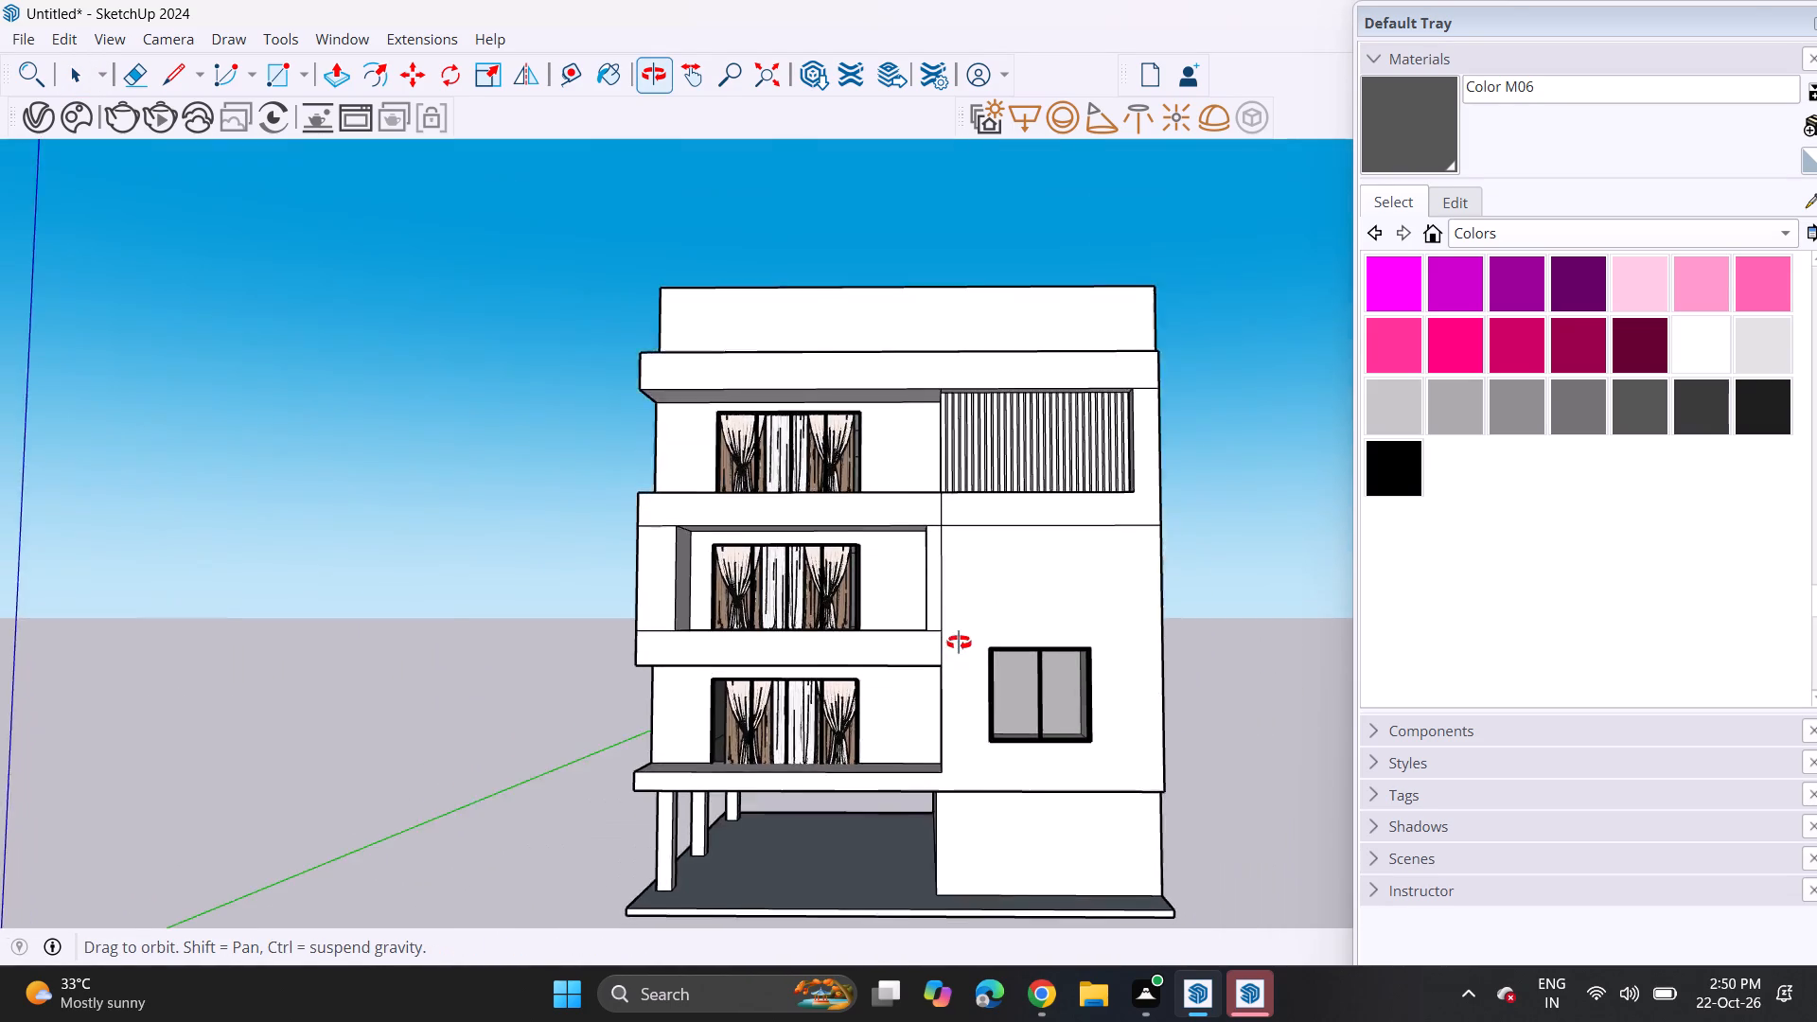
{"action": "middle_click_drag", "start_coordinate": [959, 643], "coordinate": [984, 660]}
{"action": "scroll", "coordinate": [984, 660], "scroll_direction": "up", "scroll_amount": 1}
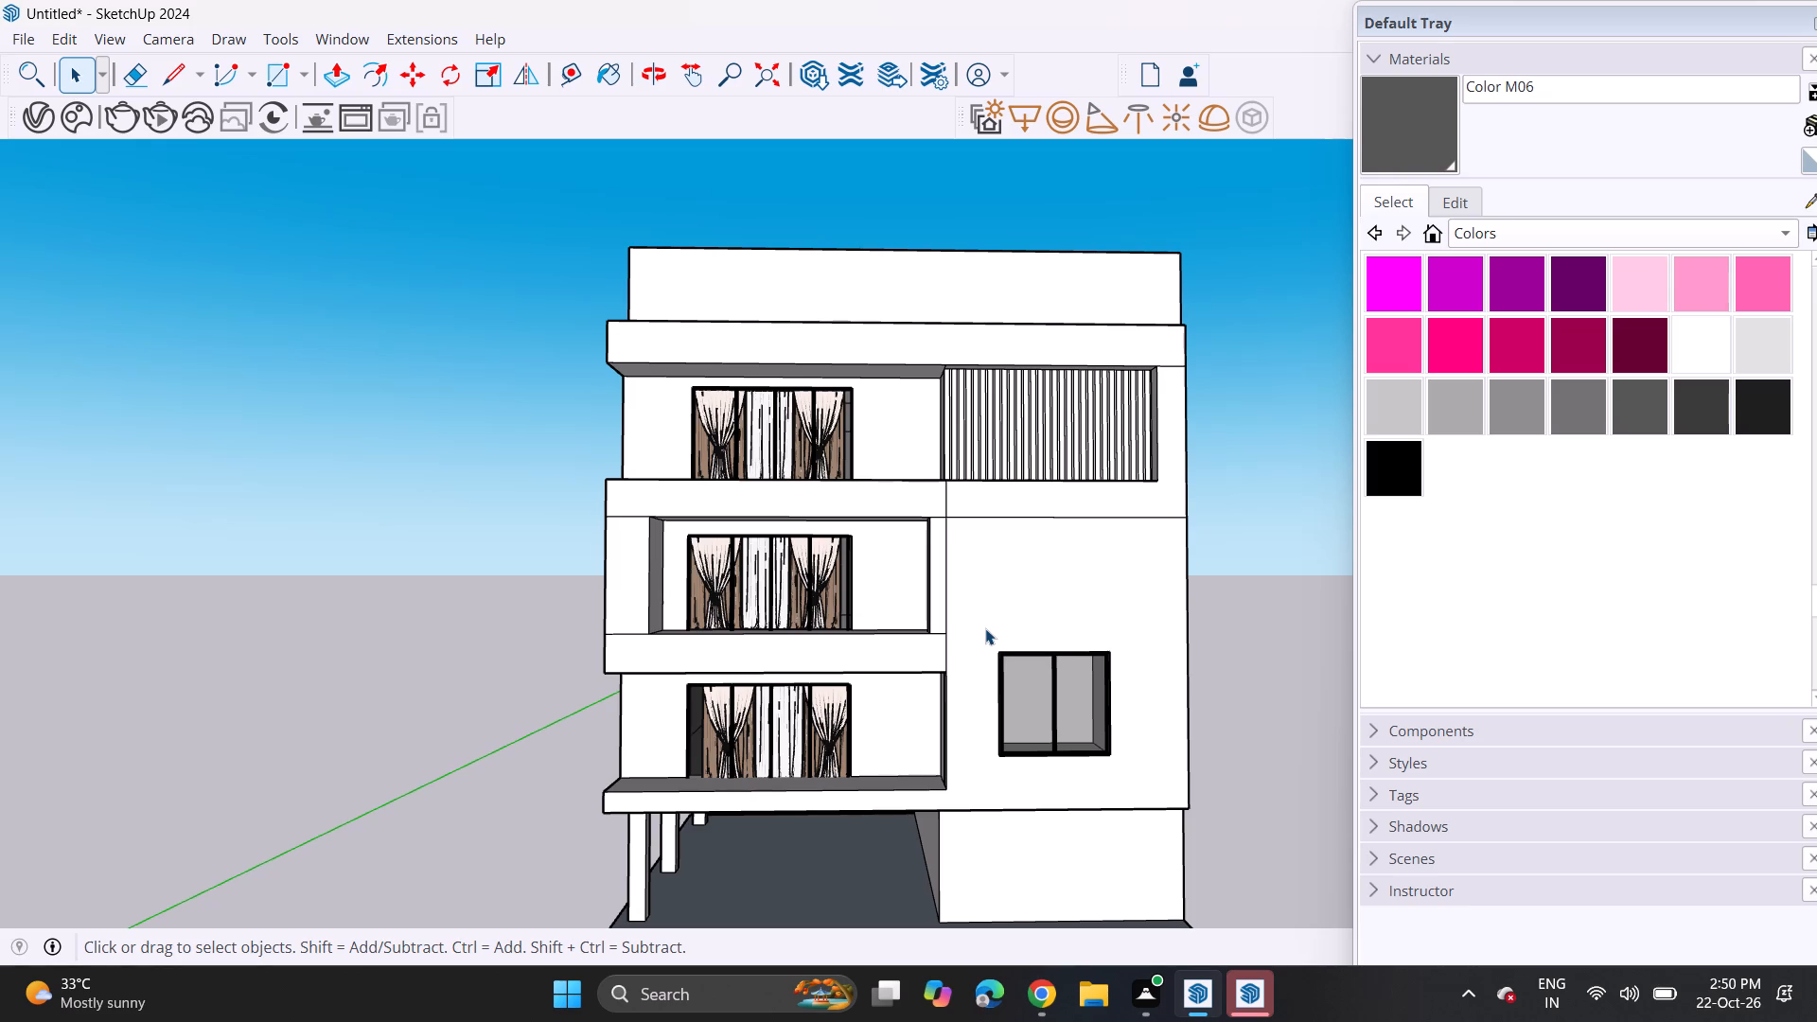
{"action": "scroll", "coordinate": [685, 732], "scroll_direction": "down", "scroll_amount": 1}
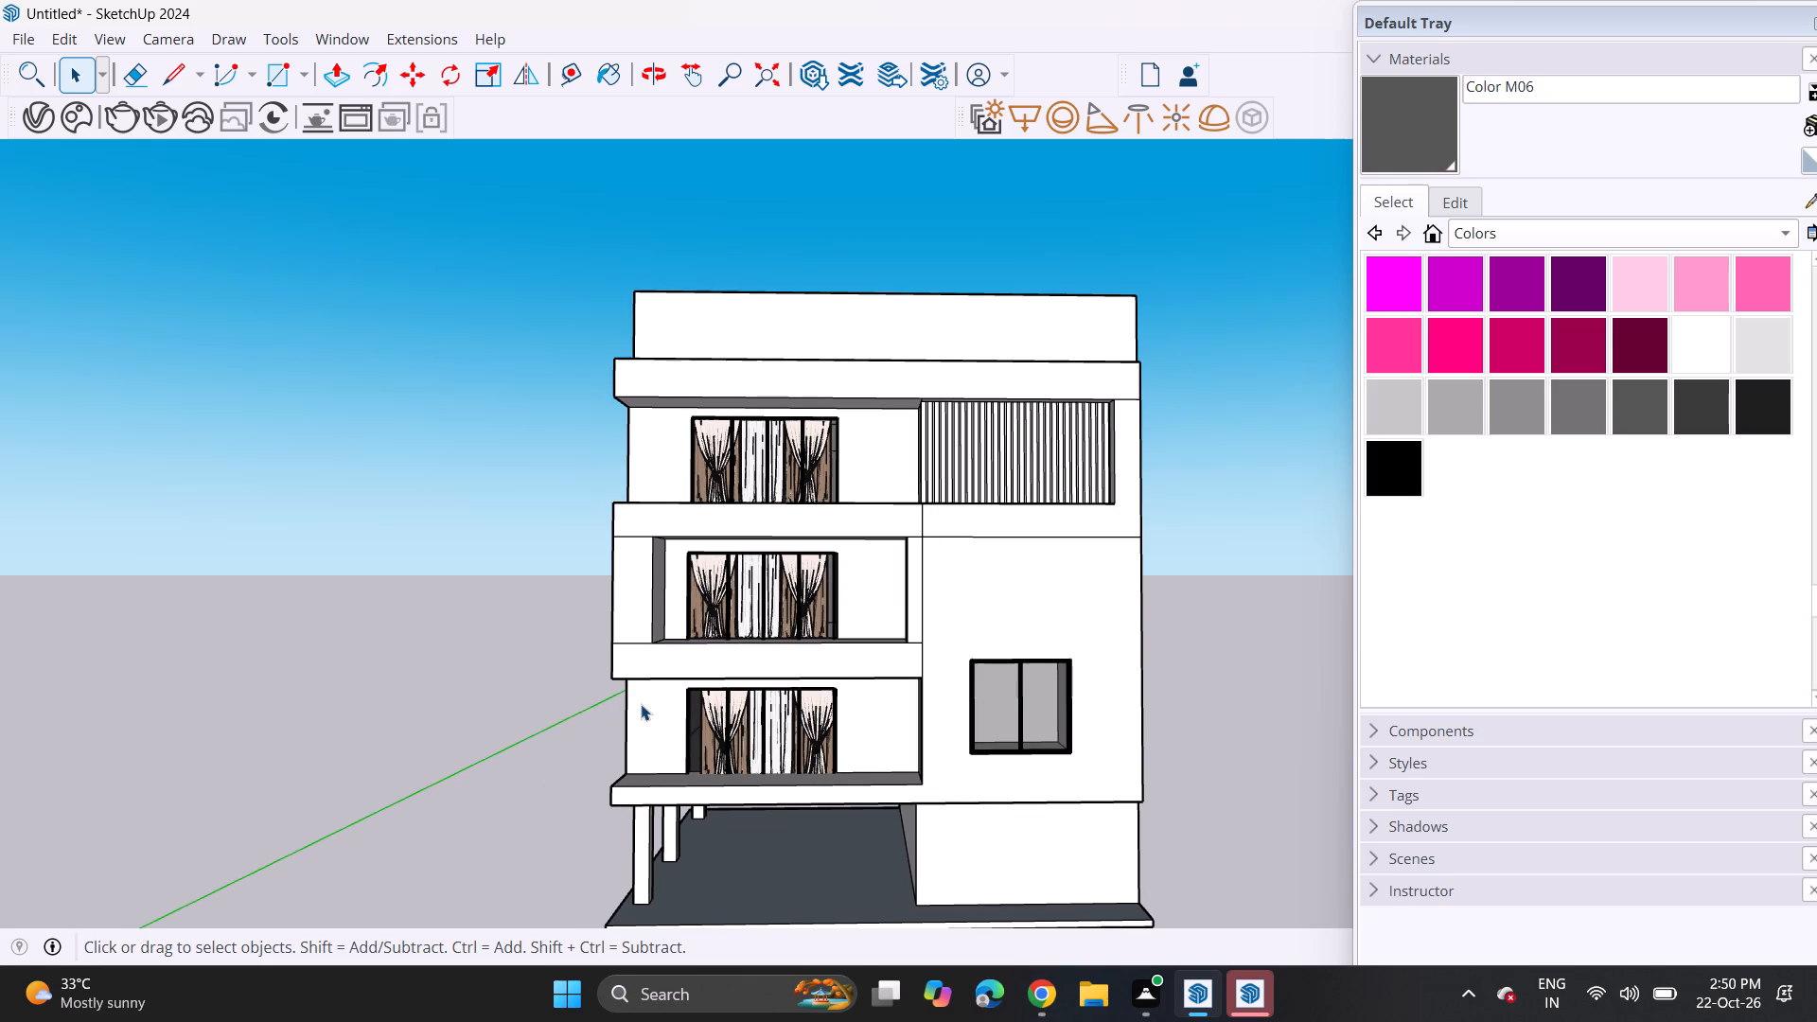
{"action": "scroll", "coordinate": [630, 756], "scroll_direction": "down", "scroll_amount": 2}
{"action": "scroll", "coordinate": [679, 830], "scroll_direction": "up", "scroll_amount": 1}
{"action": "middle_click_drag", "start_coordinate": [682, 830], "coordinate": [697, 779]}
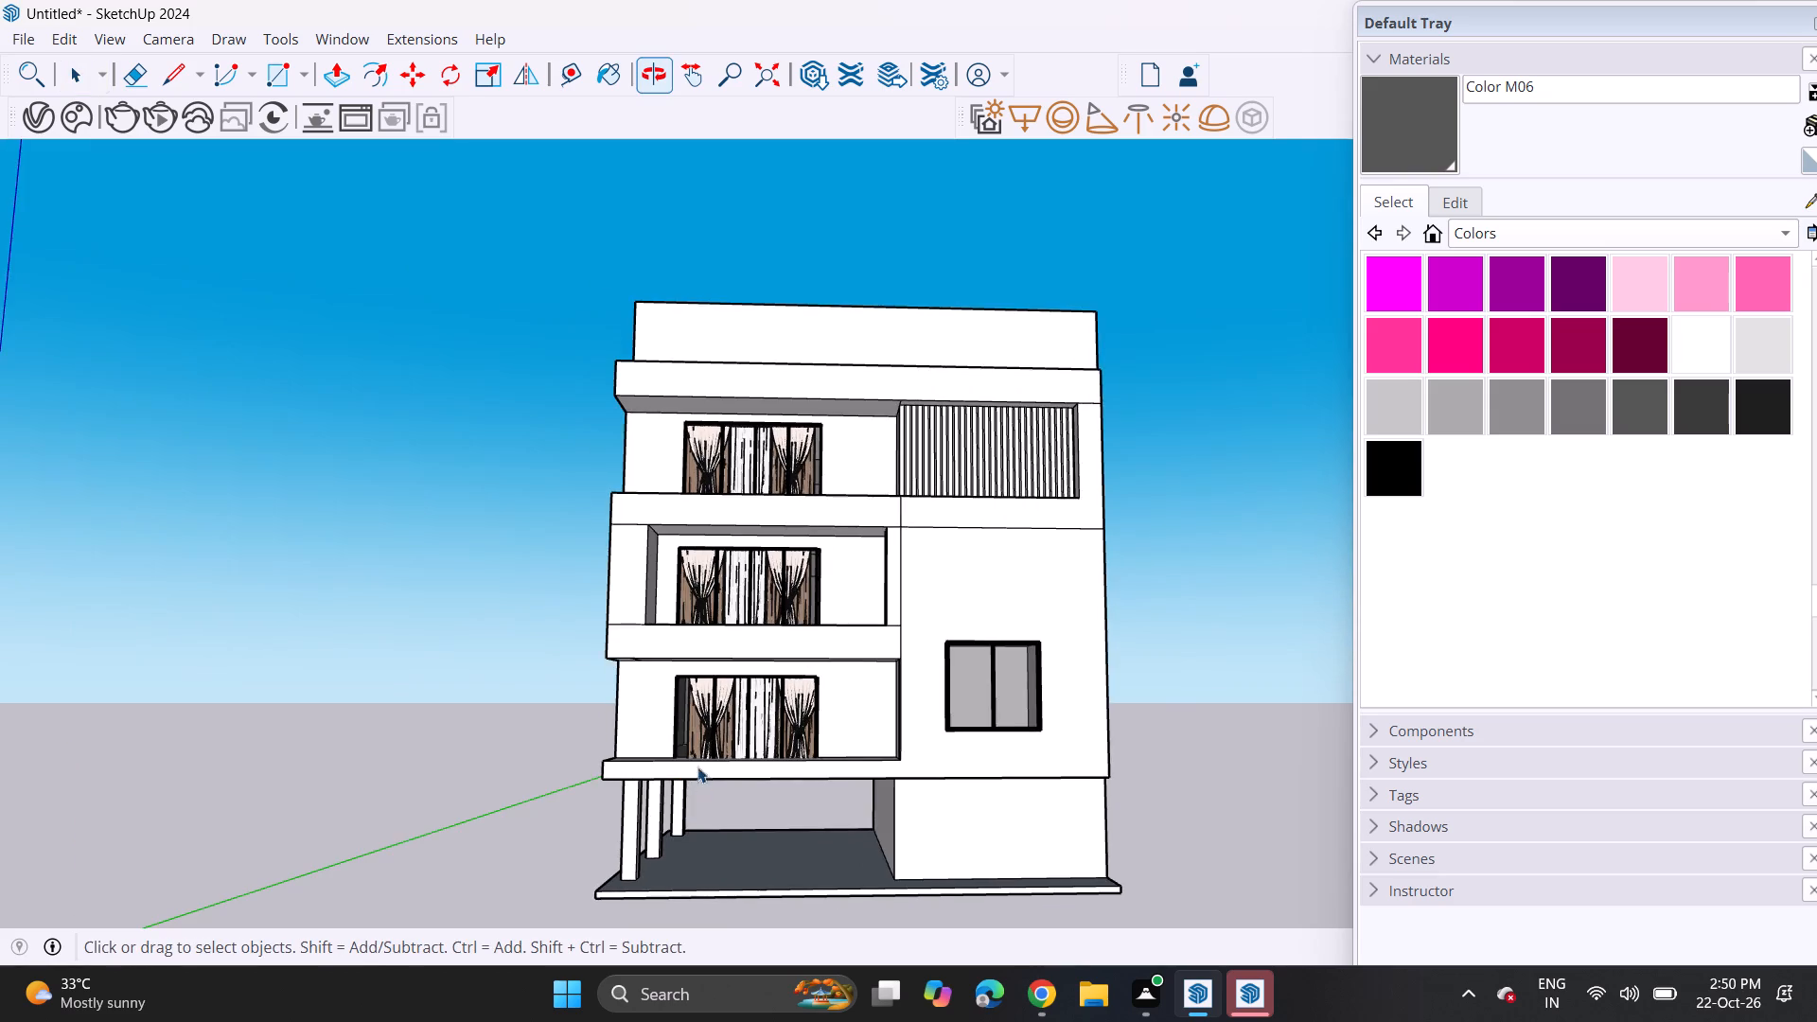
{"action": "scroll", "coordinate": [697, 748], "scroll_direction": "up", "scroll_amount": 2}
{"action": "middle_click_drag", "start_coordinate": [688, 748], "coordinate": [657, 782]}
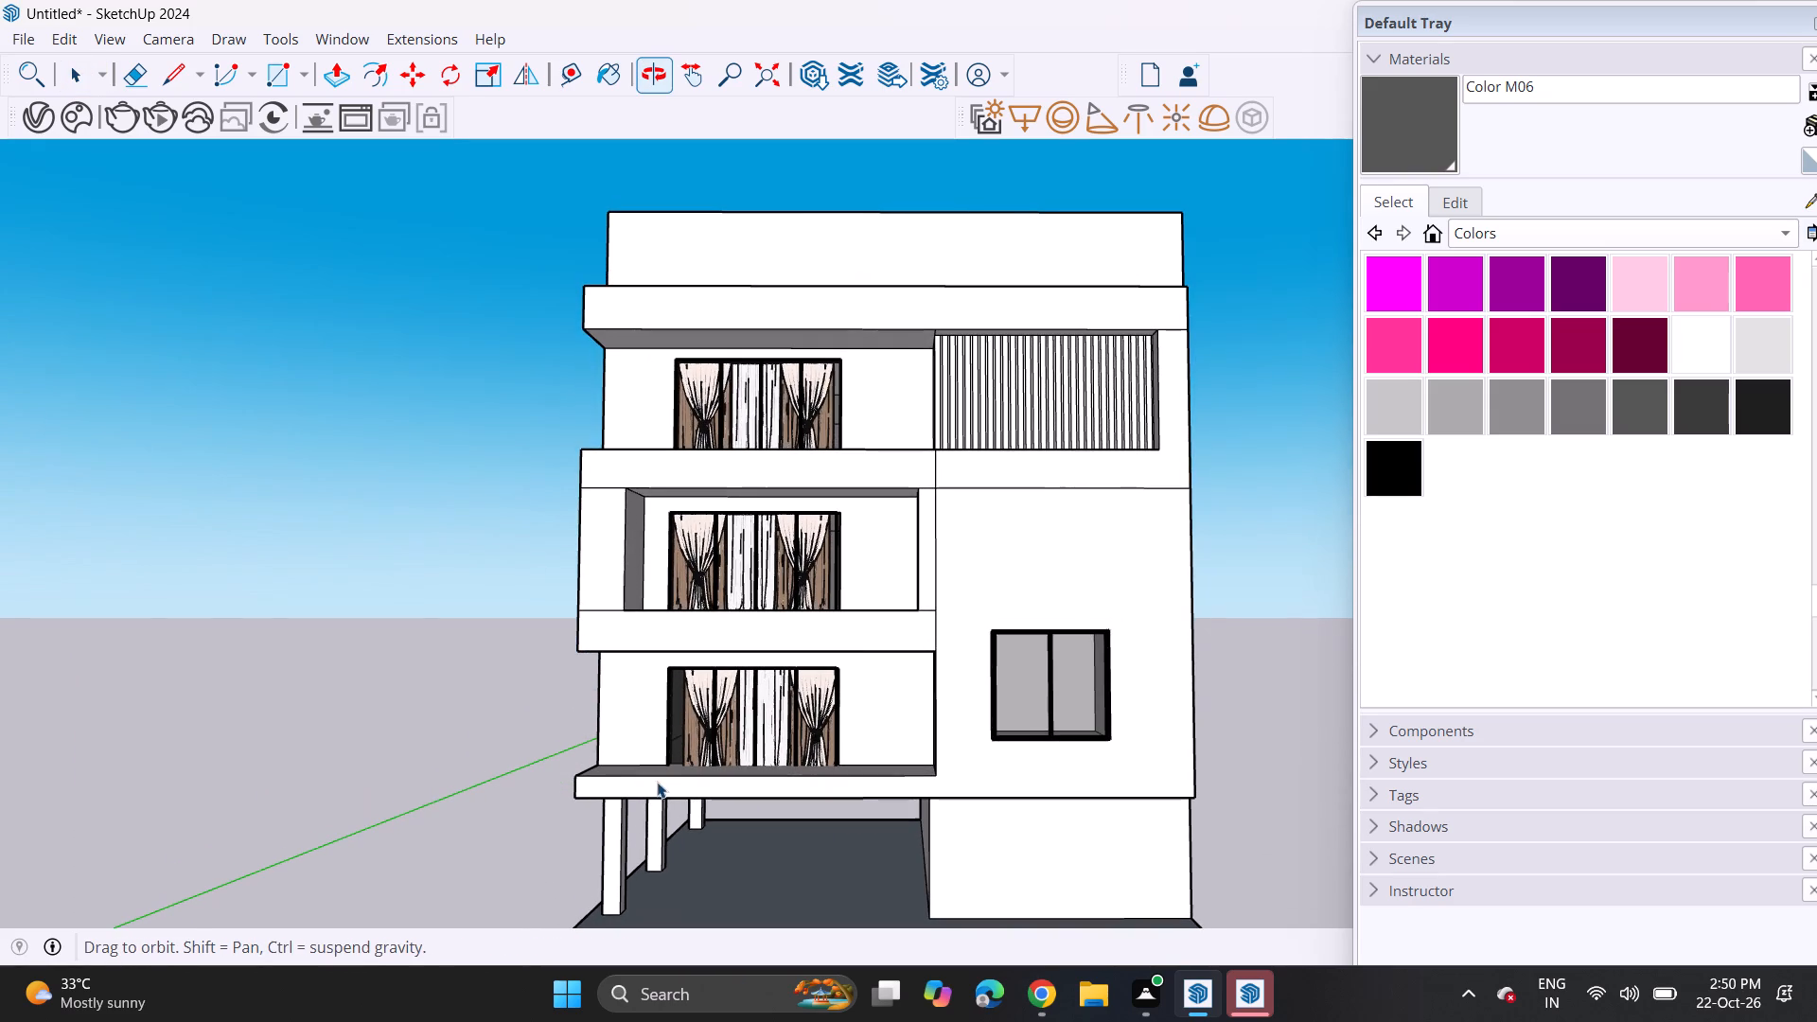
{"action": "scroll", "coordinate": [735, 653], "scroll_direction": "down", "scroll_amount": 3}
{"action": "middle_click_drag", "start_coordinate": [834, 569], "coordinate": [864, 658]}
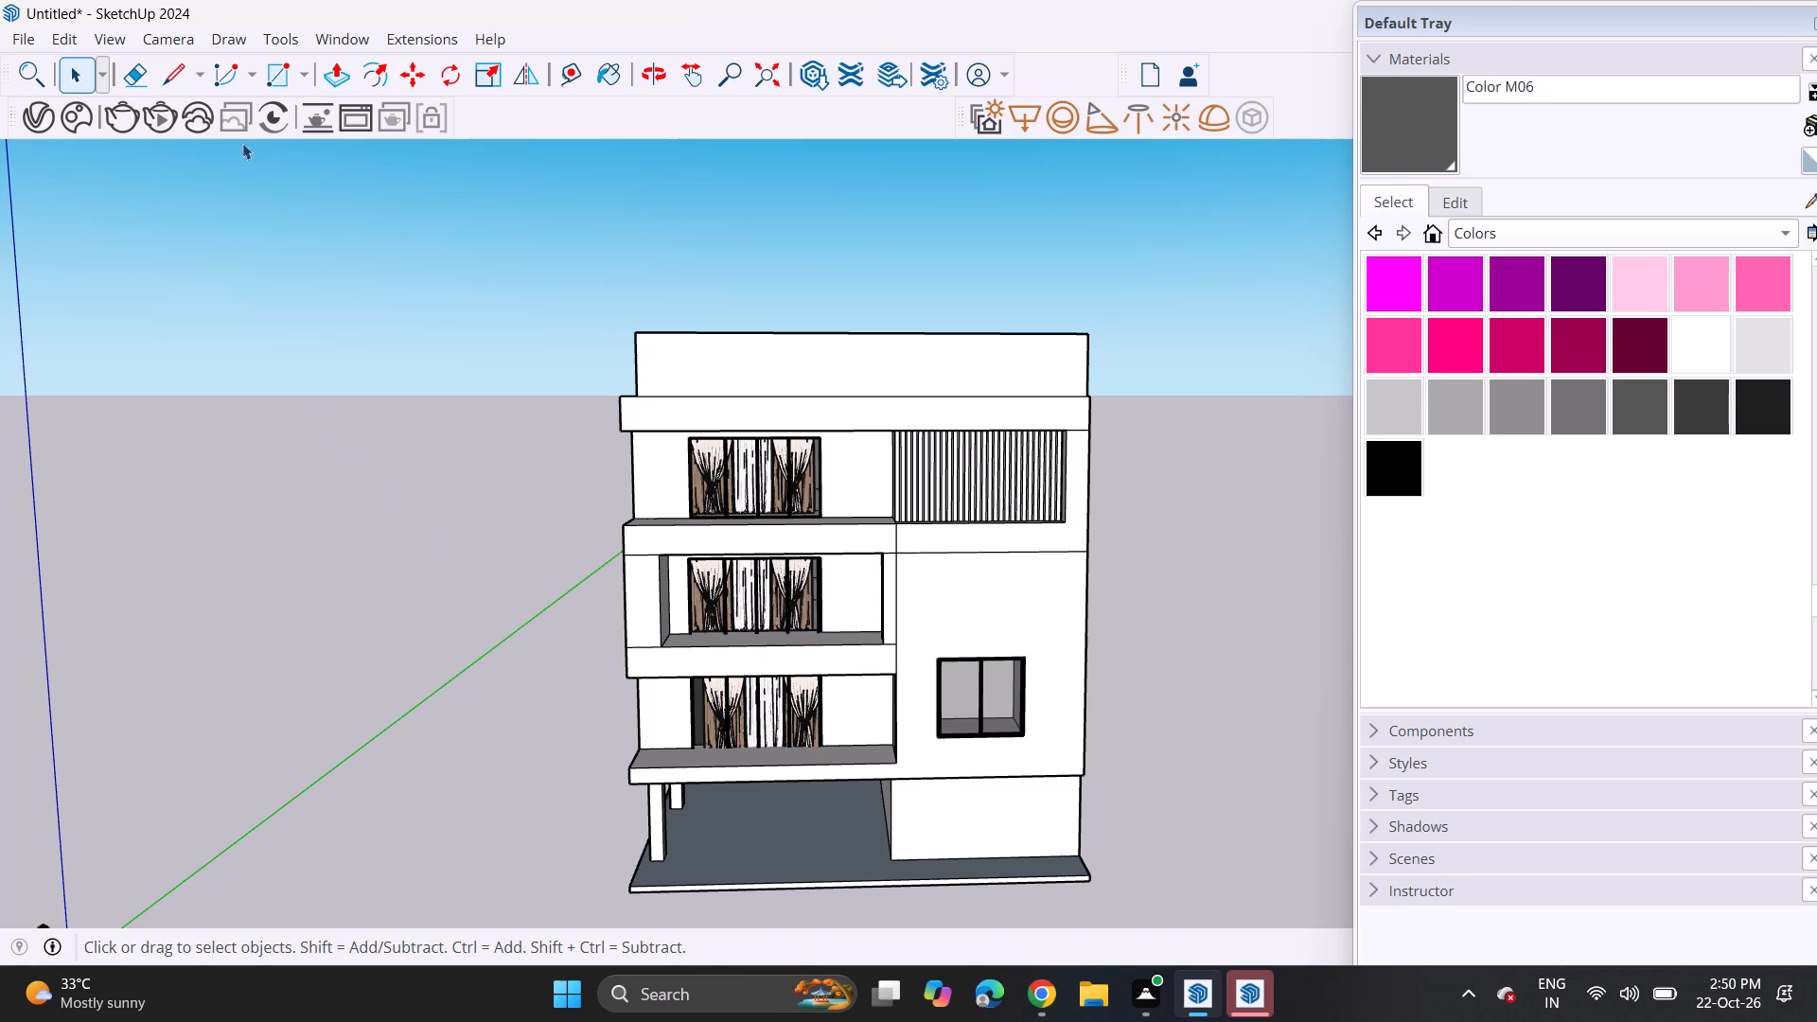
Draw a rectangle at the base slab's front outer corner and extrude it up into a pillar ending just below the lowest balcony.
{"action": "left_click", "coordinate": [266, 80]}
{"action": "scroll", "coordinate": [632, 841], "scroll_direction": "up", "scroll_amount": 6}
{"action": "scroll", "coordinate": [631, 927], "scroll_direction": "up", "scroll_amount": 5}
{"action": "left_click", "coordinate": [634, 897]}
{"action": "middle_click_drag", "start_coordinate": [724, 853], "coordinate": [714, 915]}
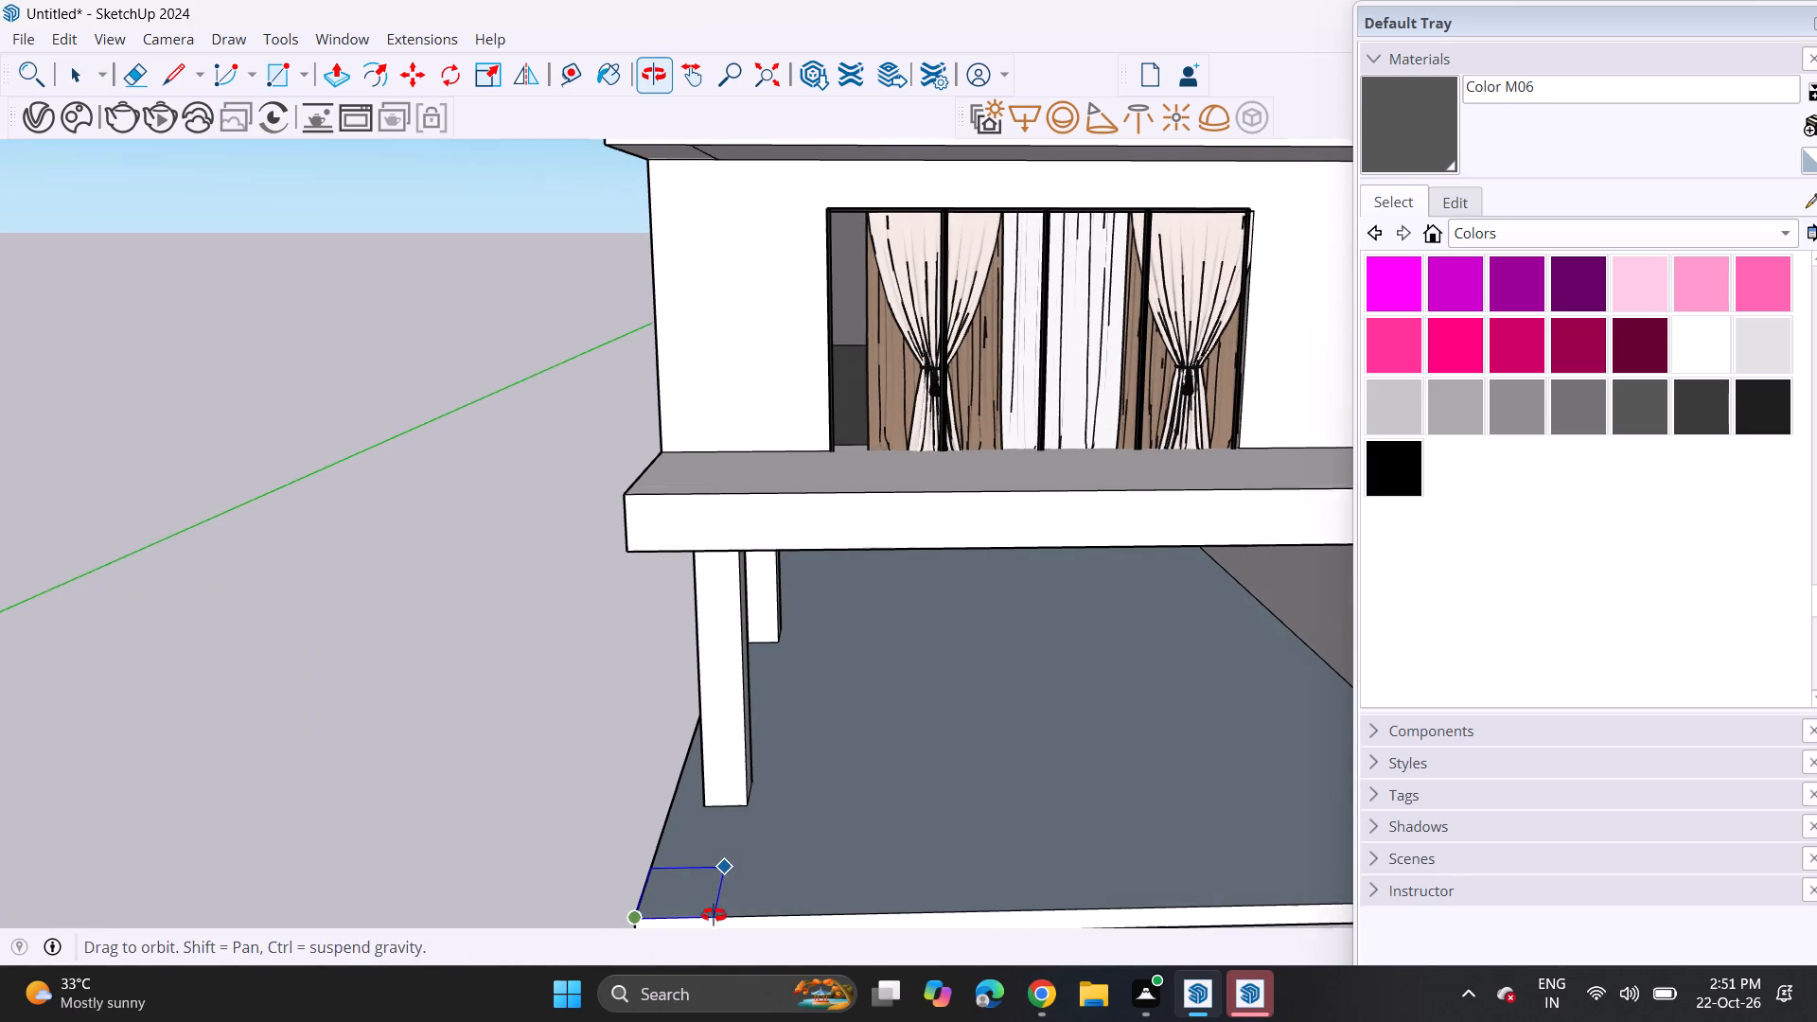
{"action": "middle_click_drag", "start_coordinate": [714, 915], "coordinate": [714, 916]}
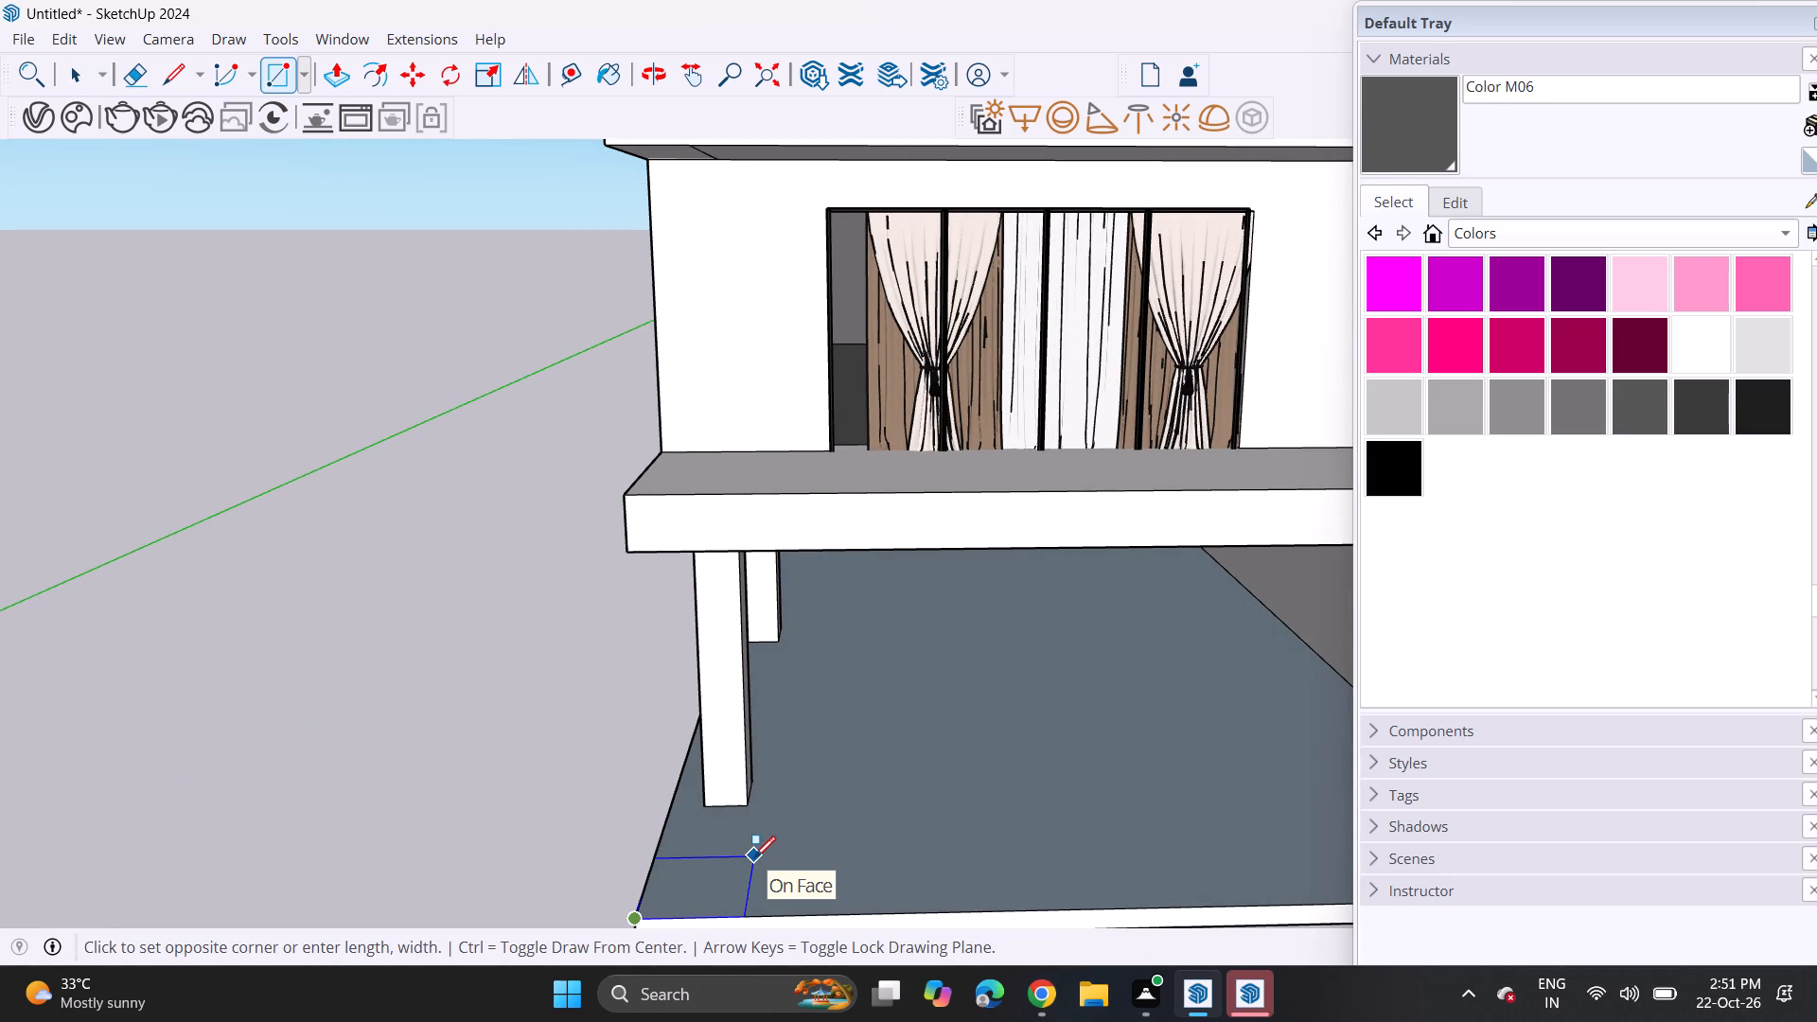
{"action": "left_click", "coordinate": [767, 860]}
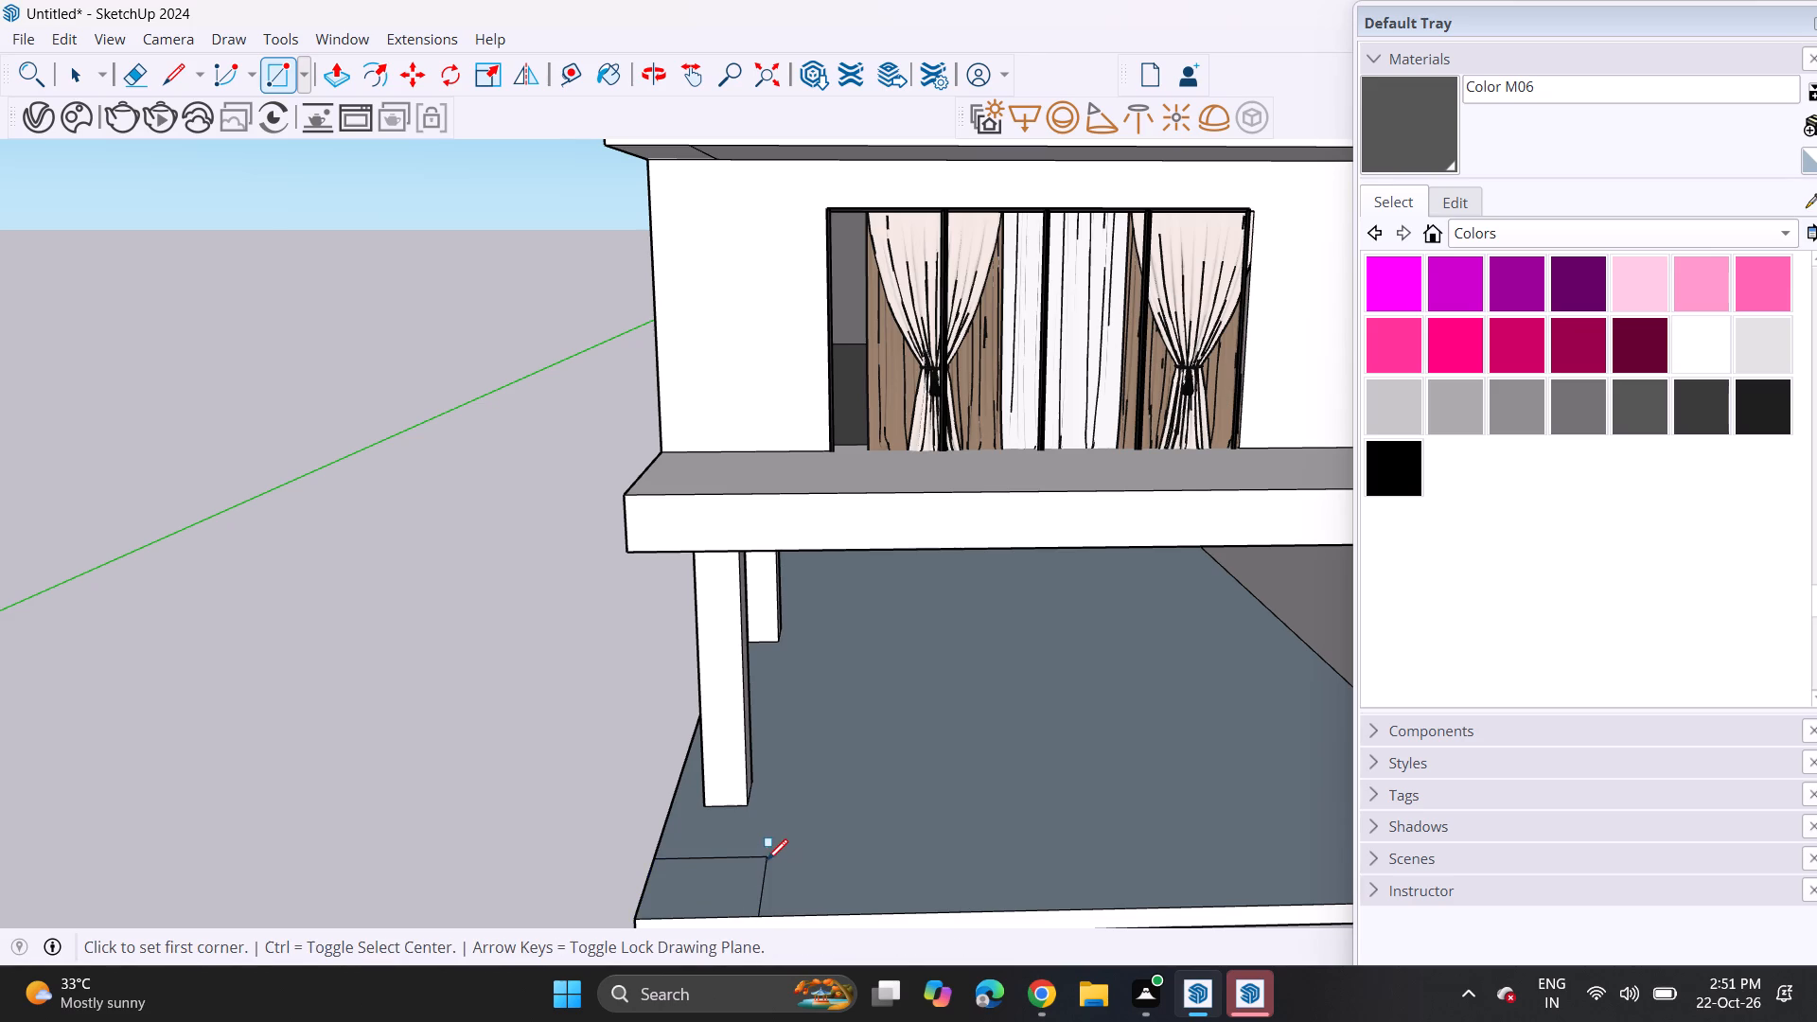
{"action": "left_click", "coordinate": [337, 67]}
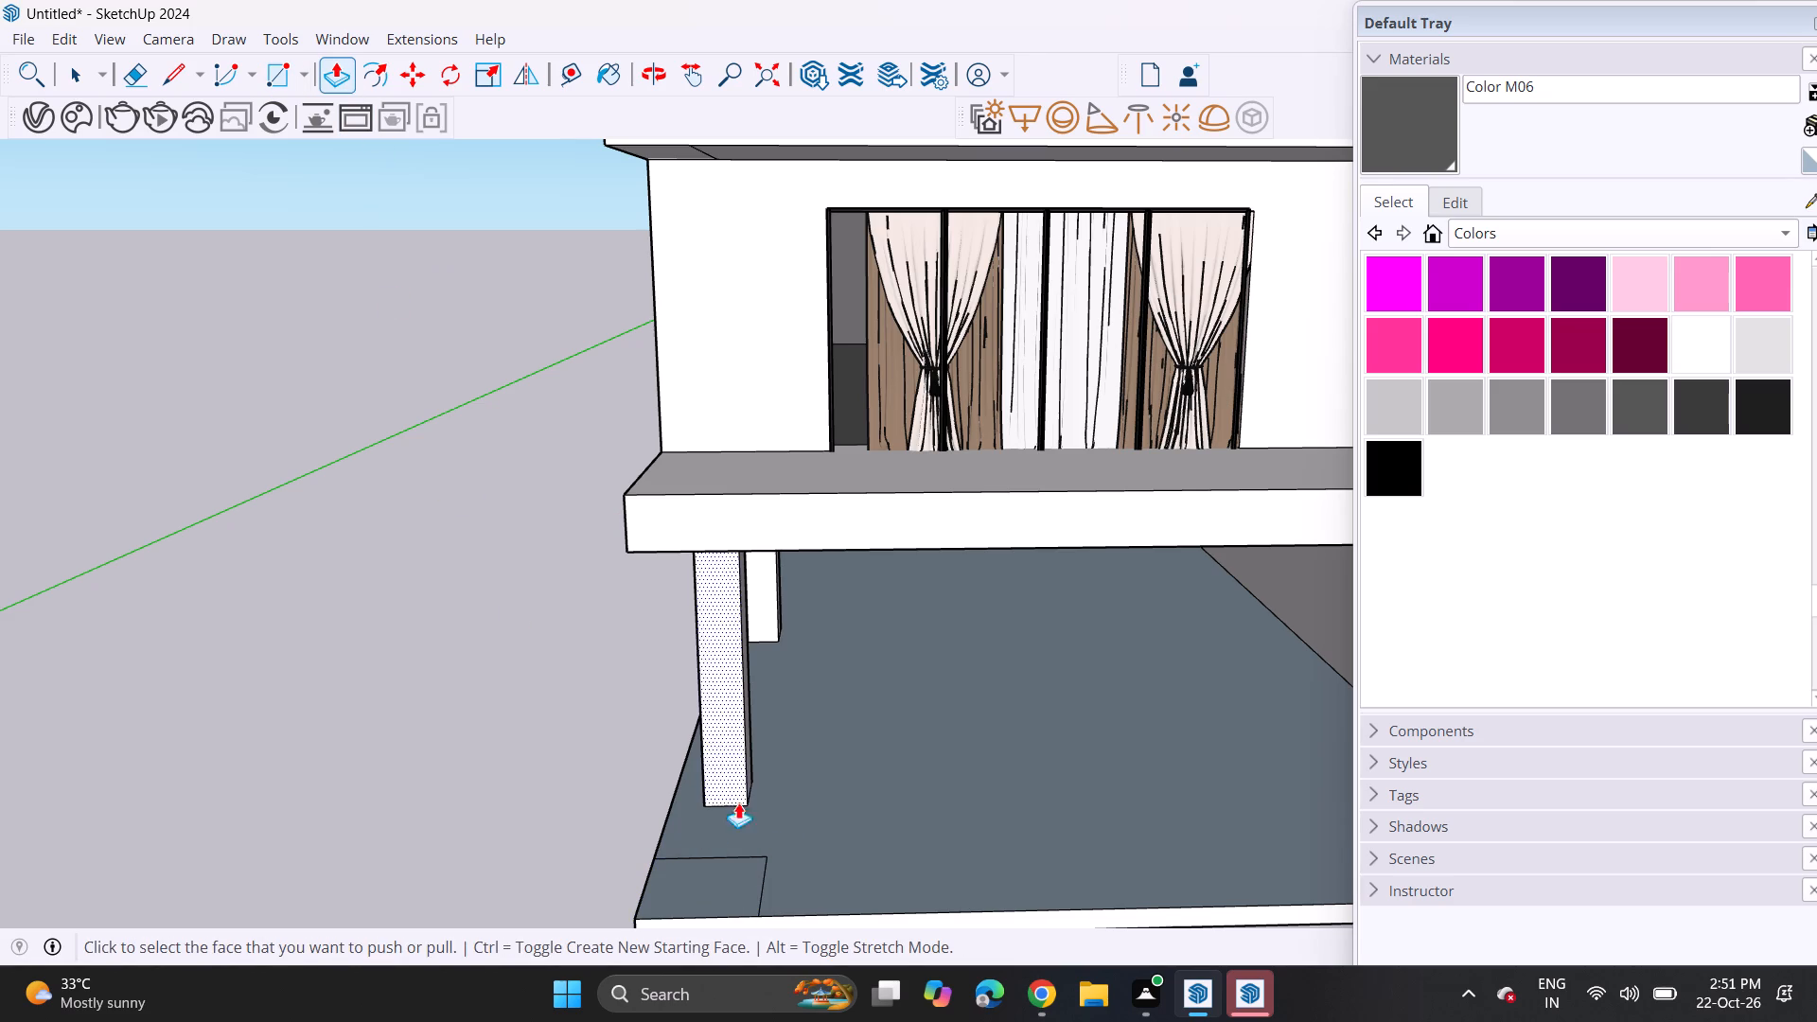
{"action": "left_click", "coordinate": [689, 875]}
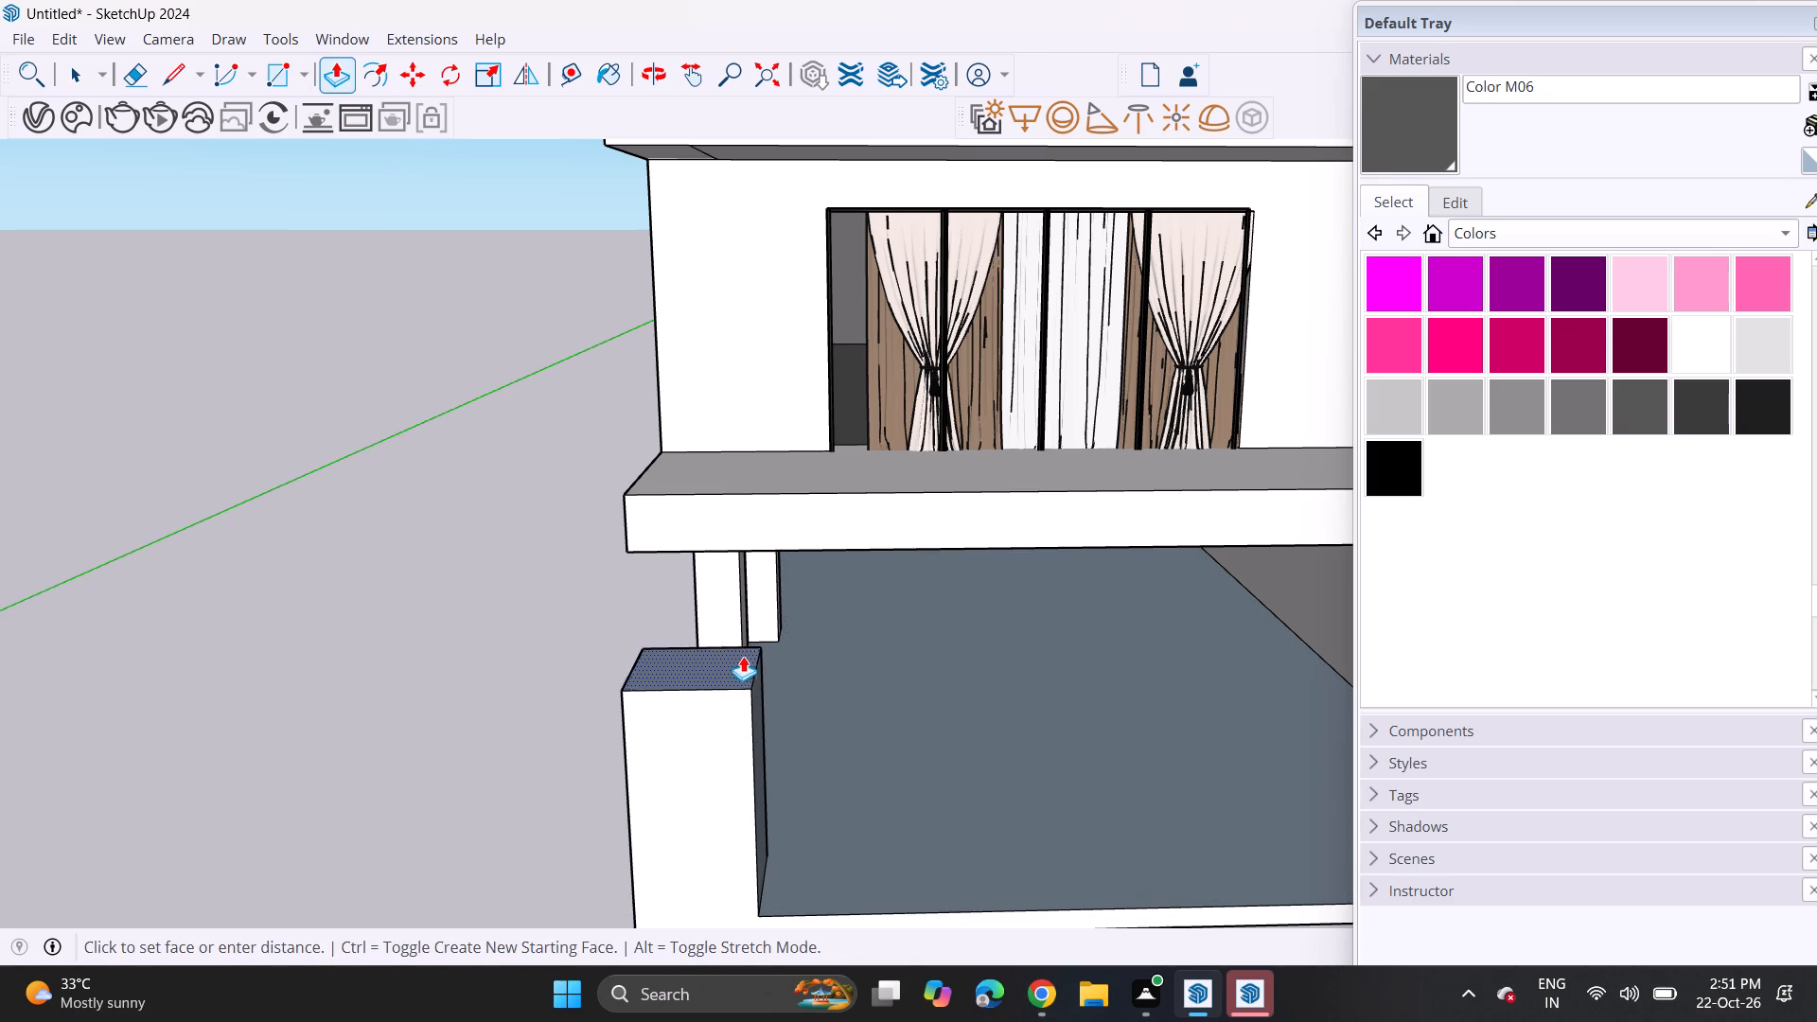
{"action": "left_click", "coordinate": [746, 578]}
Examine the new corner pillar against the columns, balconies and whole front elevation.
{"action": "scroll", "coordinate": [697, 733], "scroll_direction": "down", "scroll_amount": 7}
{"action": "middle_click_drag", "start_coordinate": [747, 826], "coordinate": [752, 765]}
{"action": "scroll", "coordinate": [750, 826], "scroll_direction": "up", "scroll_amount": 1, "text": "shift"}
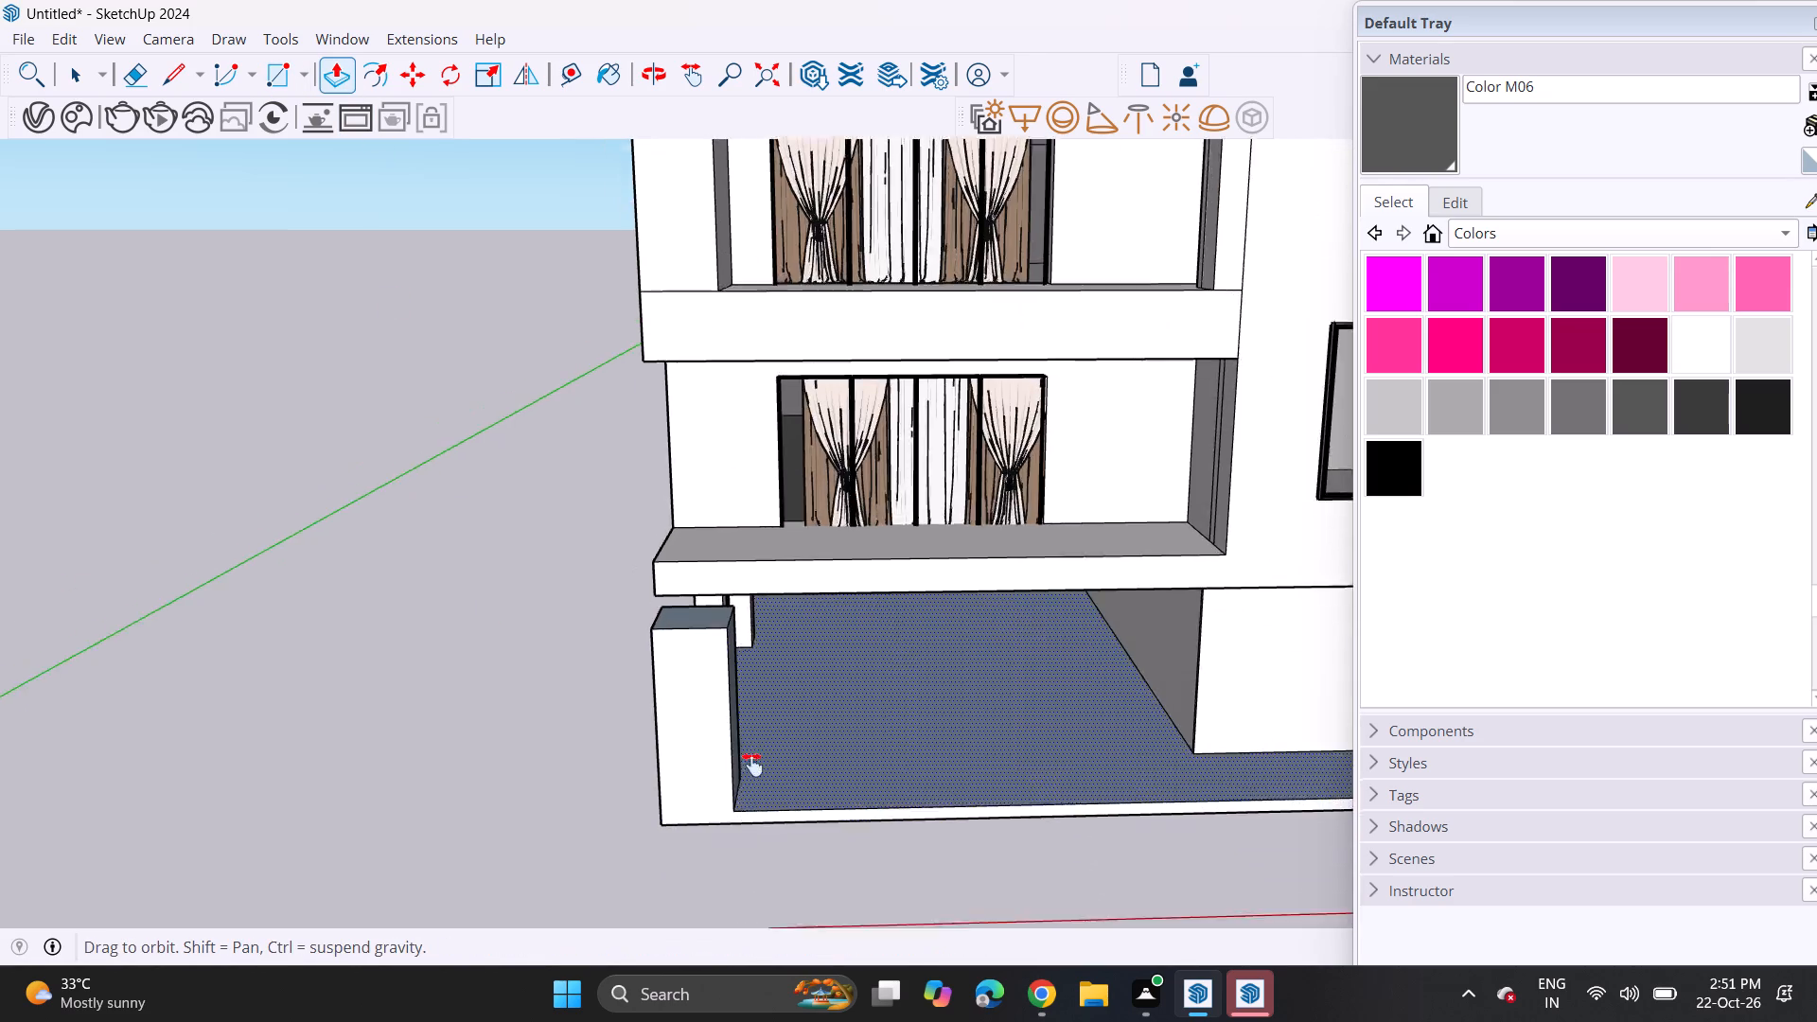
{"action": "middle_click_drag", "start_coordinate": [752, 765], "coordinate": [458, 775]}
{"action": "middle_click_drag", "start_coordinate": [488, 667], "coordinate": [508, 586]}
{"action": "scroll", "coordinate": [508, 588], "scroll_direction": "up", "scroll_amount": 1}
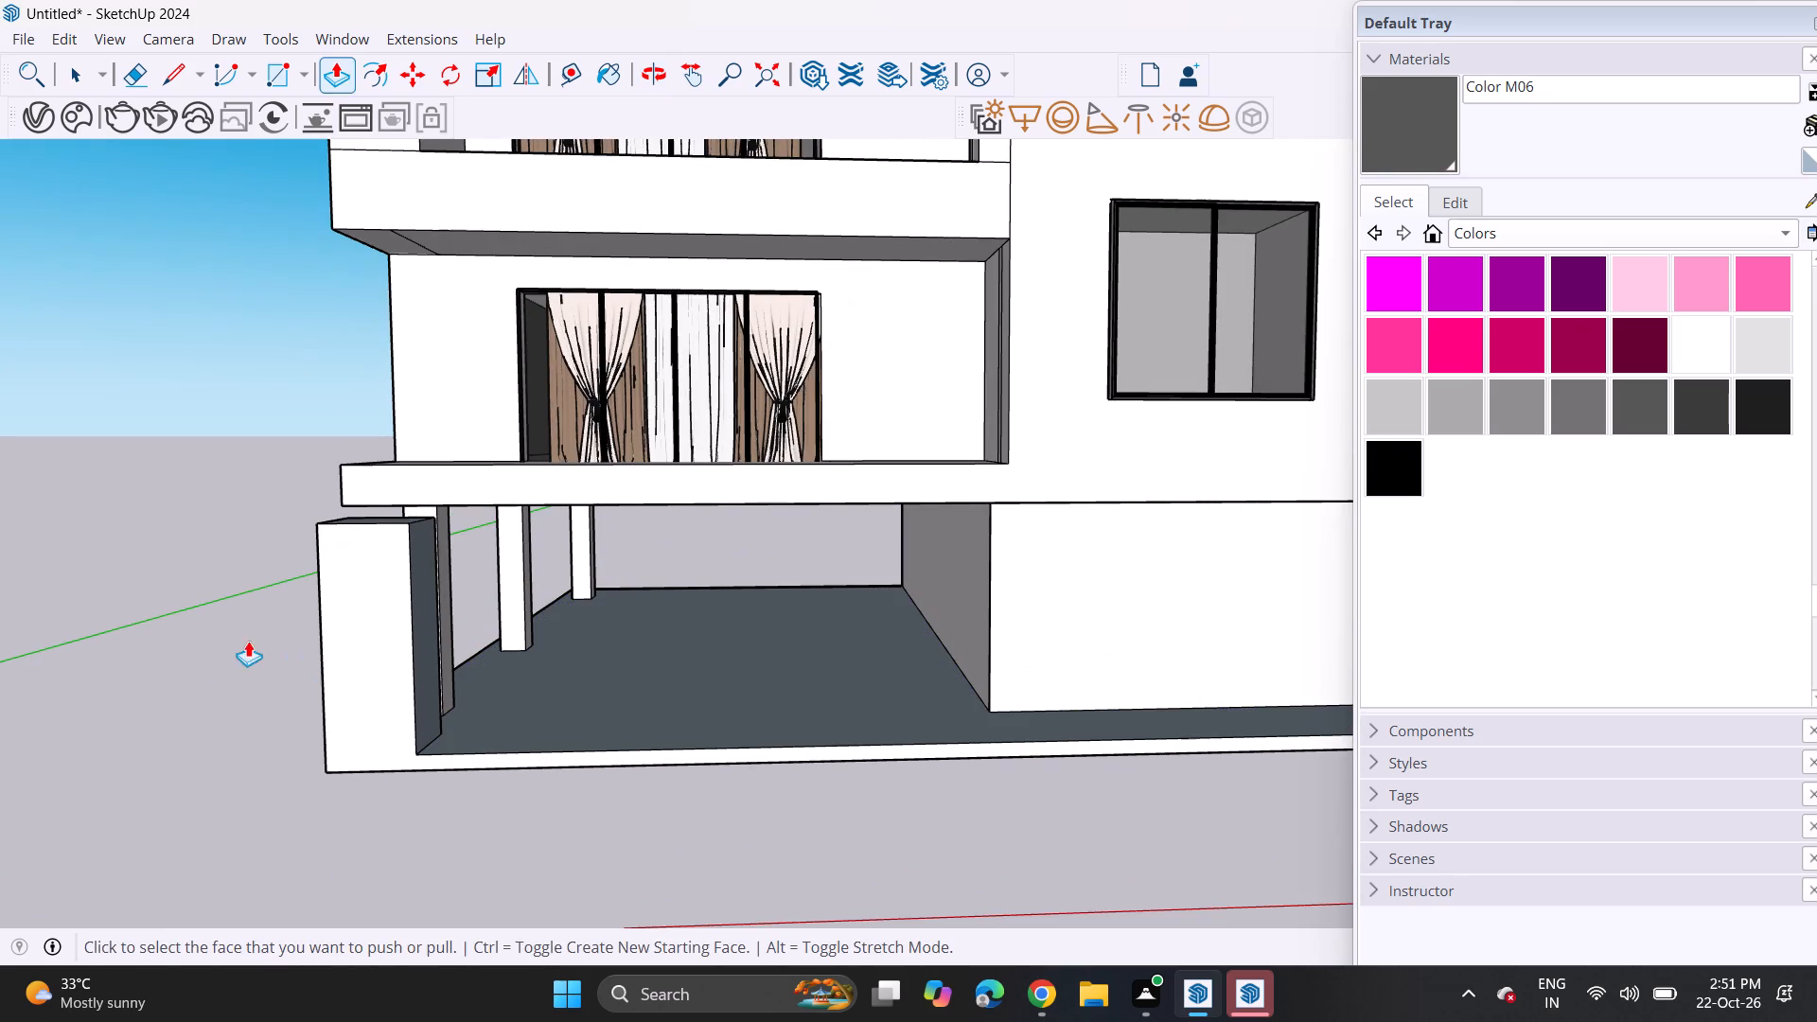
{"action": "key", "text": "space"}
{"action": "left_click", "coordinate": [256, 662]}
{"action": "scroll", "coordinate": [462, 676], "scroll_direction": "down", "scroll_amount": 5}
{"action": "middle_click_drag", "start_coordinate": [478, 674], "coordinate": [546, 841]}
{"action": "scroll", "coordinate": [493, 693], "scroll_direction": "down", "scroll_amount": 1, "text": "shift"}
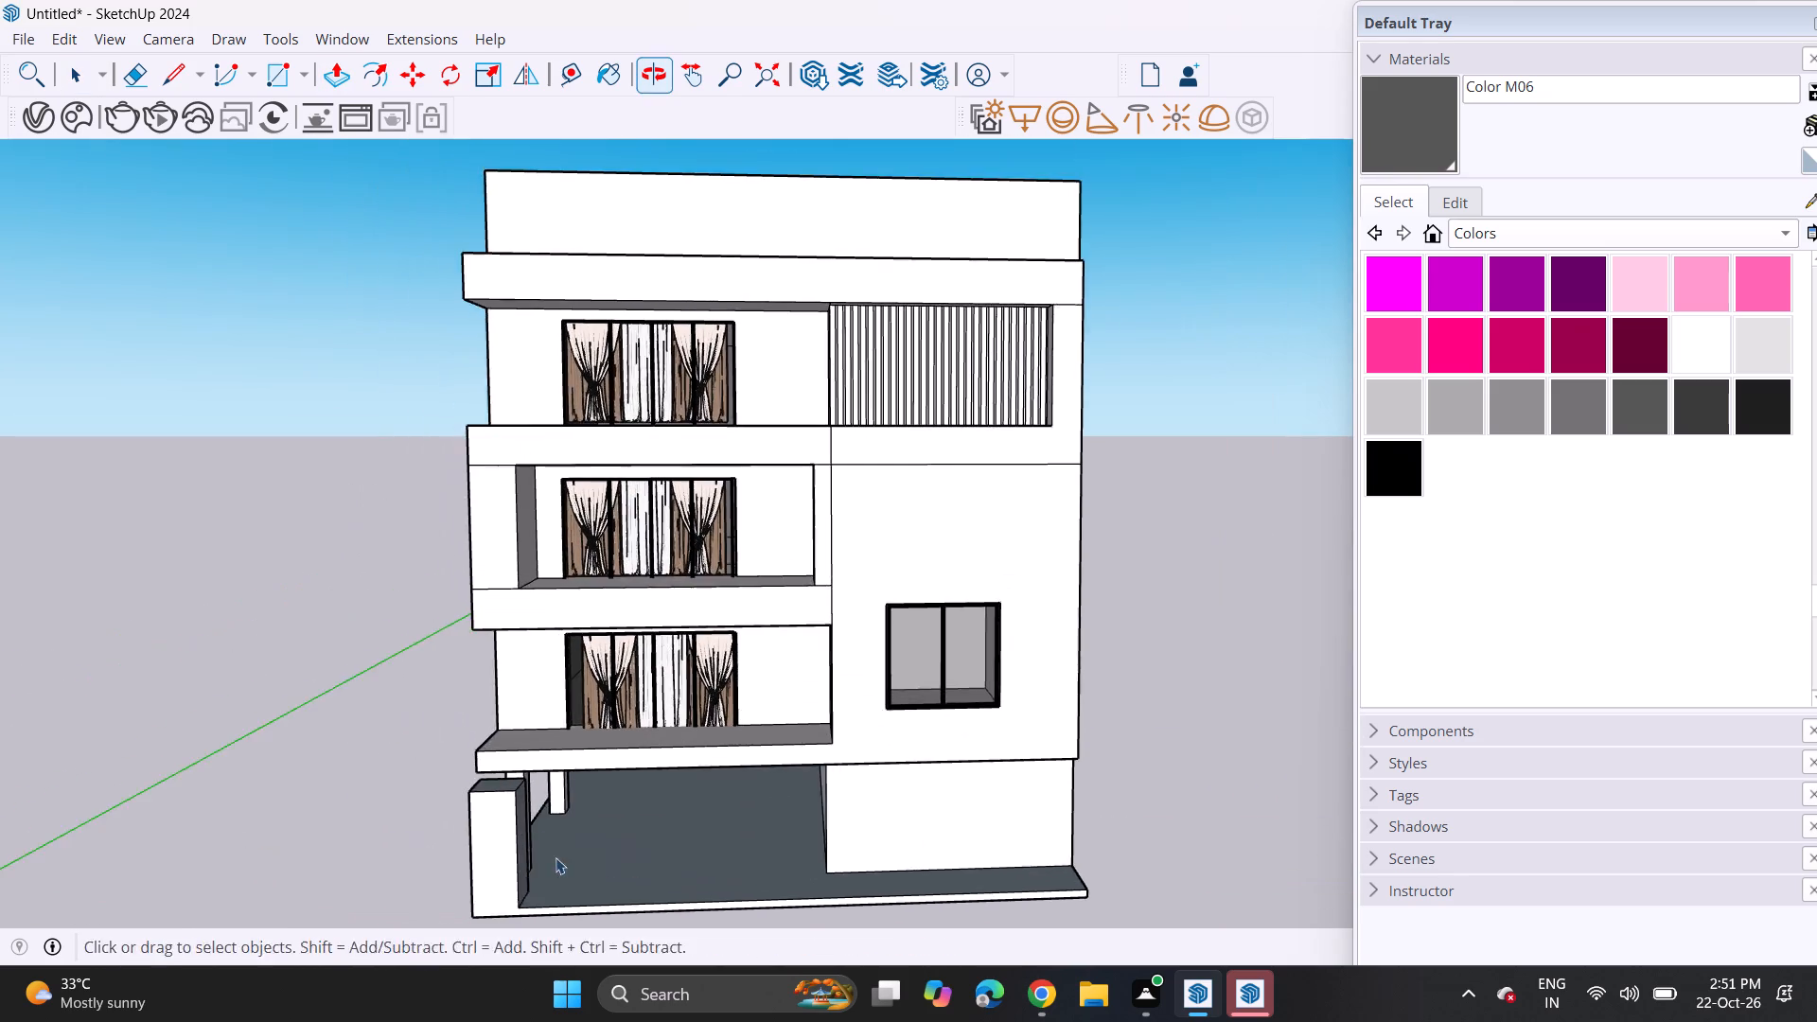
{"action": "middle_click_drag", "start_coordinate": [550, 827], "coordinate": [538, 765]}
{"action": "scroll", "coordinate": [537, 751], "scroll_direction": "down", "scroll_amount": 4}
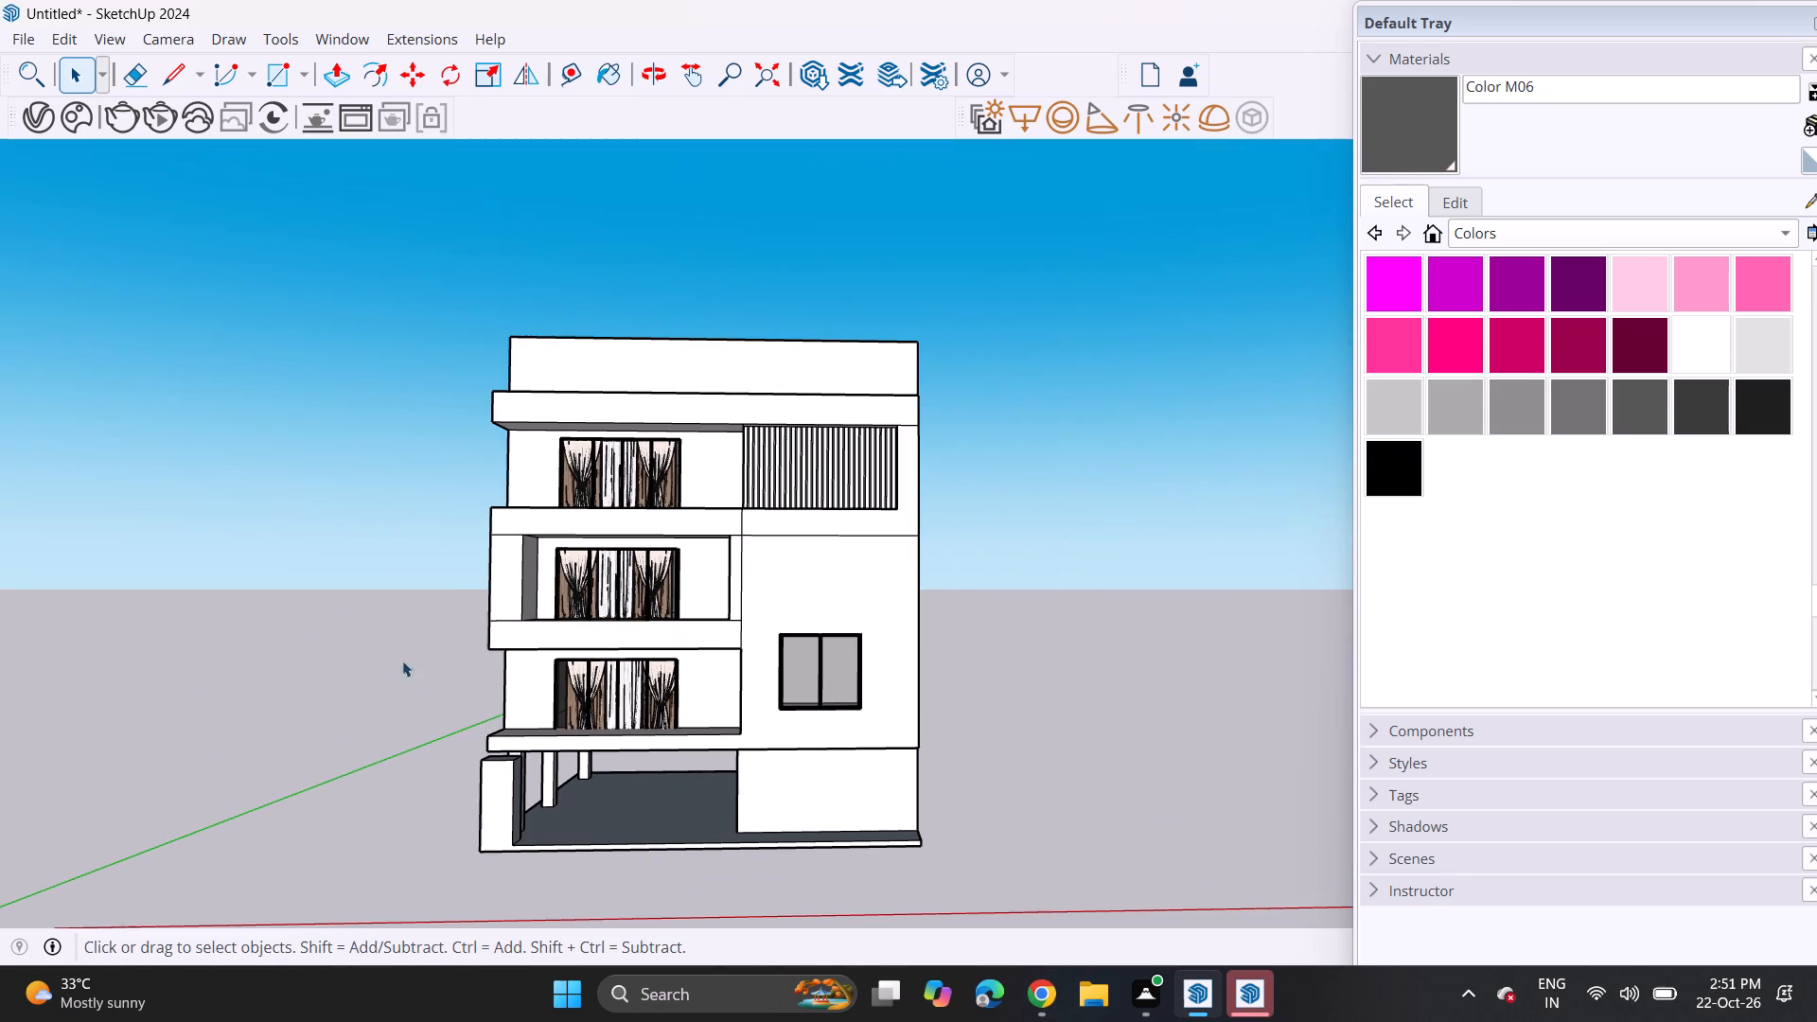
Draw a small rectangle along the base slab's front edge and extrude it into a slim pillar level with the corner pillar's top.
{"action": "left_click", "coordinate": [282, 63]}
{"action": "middle_click_drag", "start_coordinate": [613, 690], "coordinate": [606, 784]}
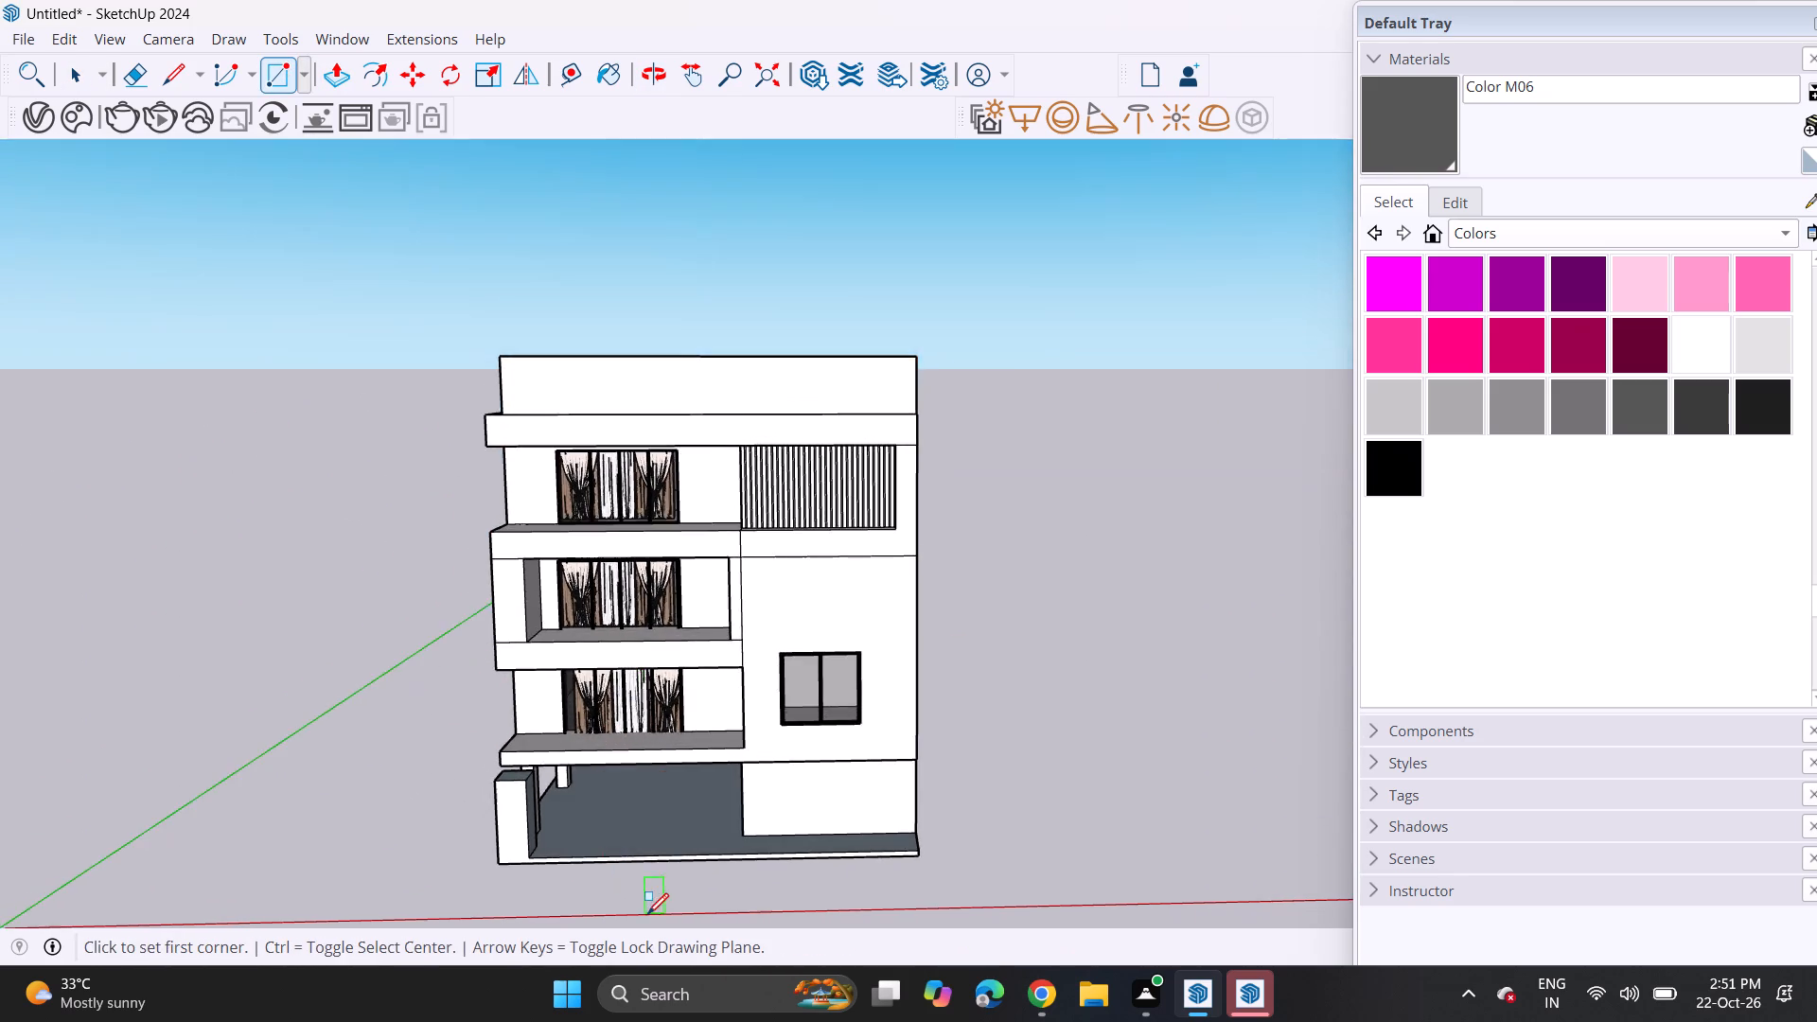
{"action": "scroll", "coordinate": [650, 912], "scroll_direction": "up", "scroll_amount": 6}
{"action": "scroll", "coordinate": [682, 843], "scroll_direction": "up", "scroll_amount": 4}
{"action": "middle_click_drag", "start_coordinate": [684, 828], "coordinate": [683, 926]}
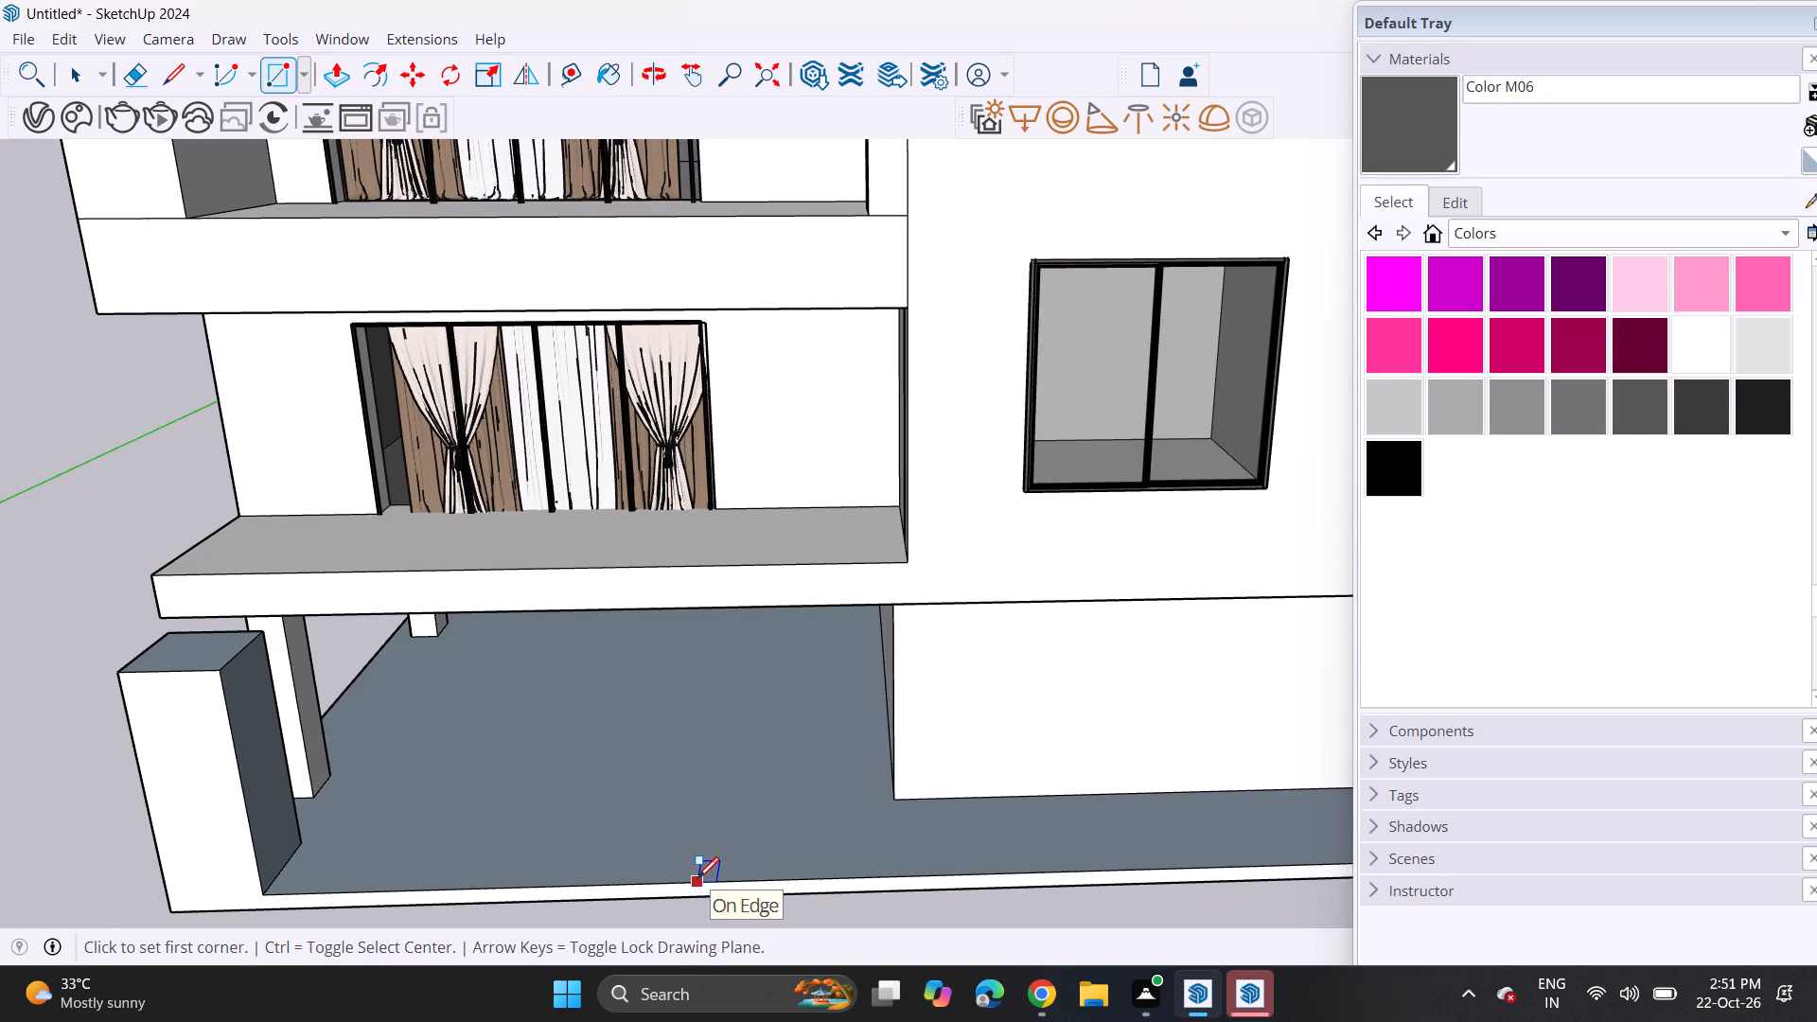
{"action": "left_click", "coordinate": [697, 878]}
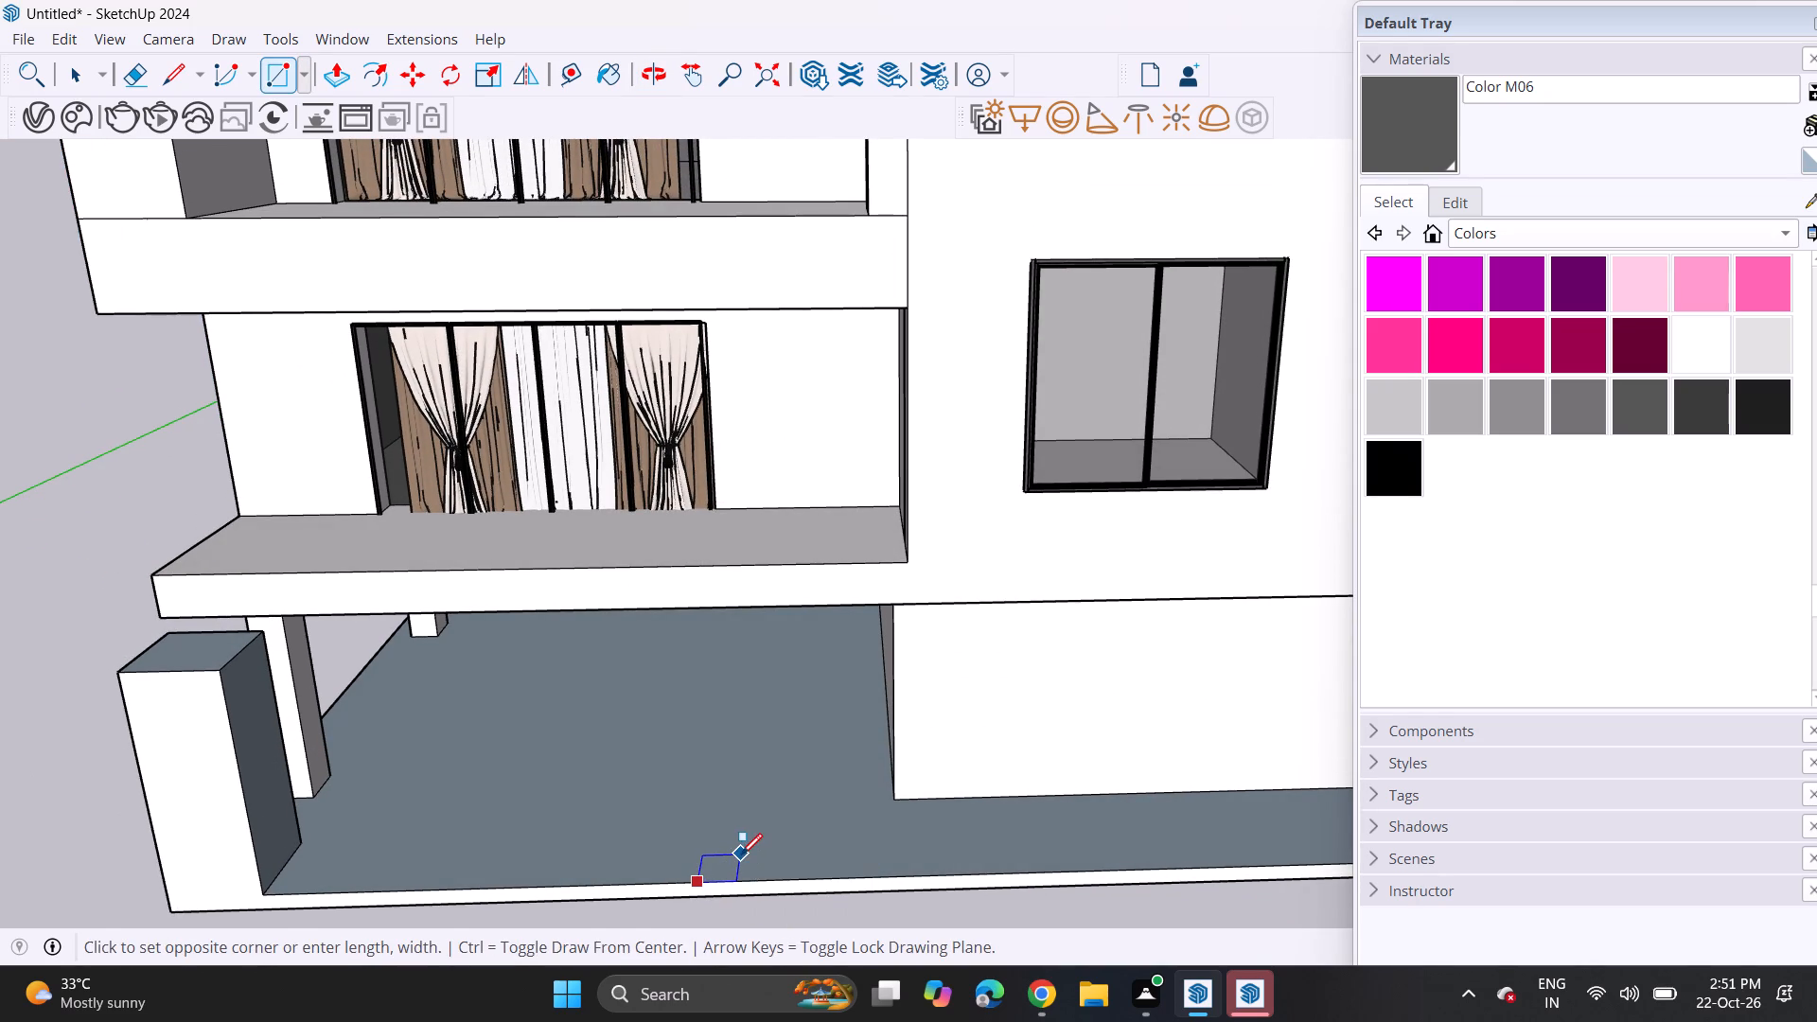
{"action": "left_click", "coordinate": [741, 855]}
{"action": "left_click", "coordinate": [329, 79]}
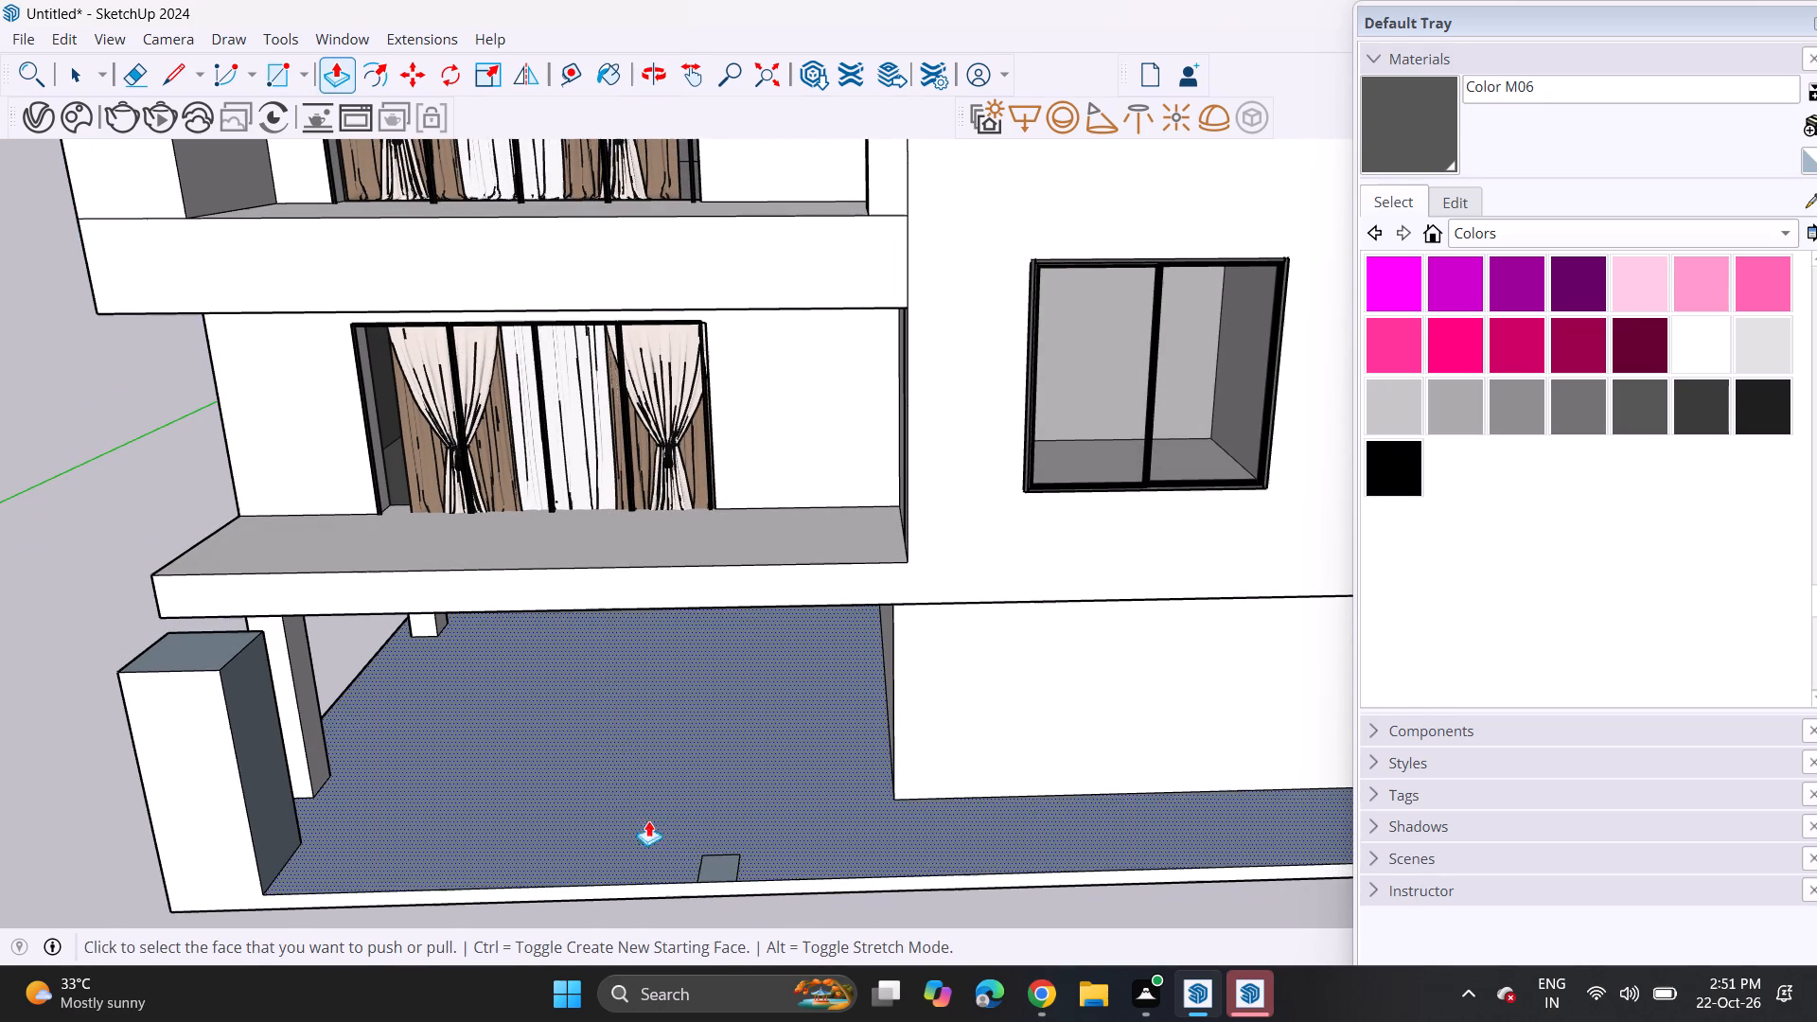
{"action": "left_click", "coordinate": [724, 877]}
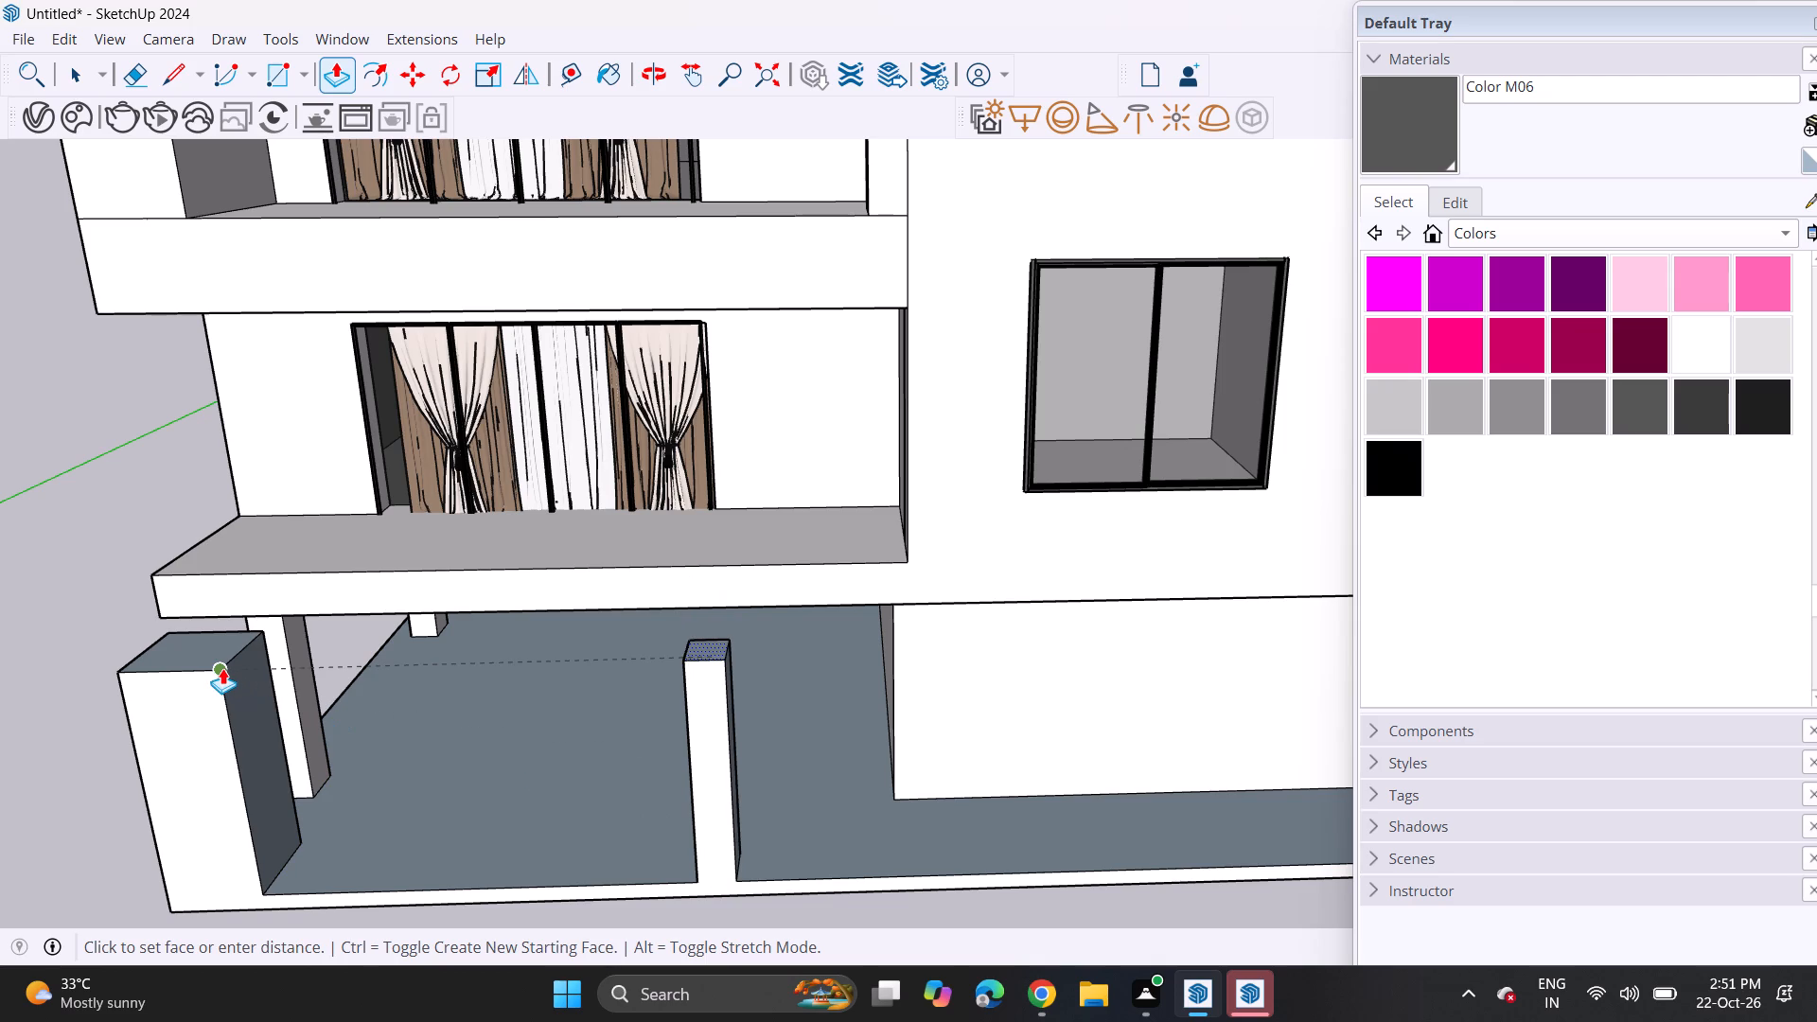
{"action": "left_click", "coordinate": [222, 668]}
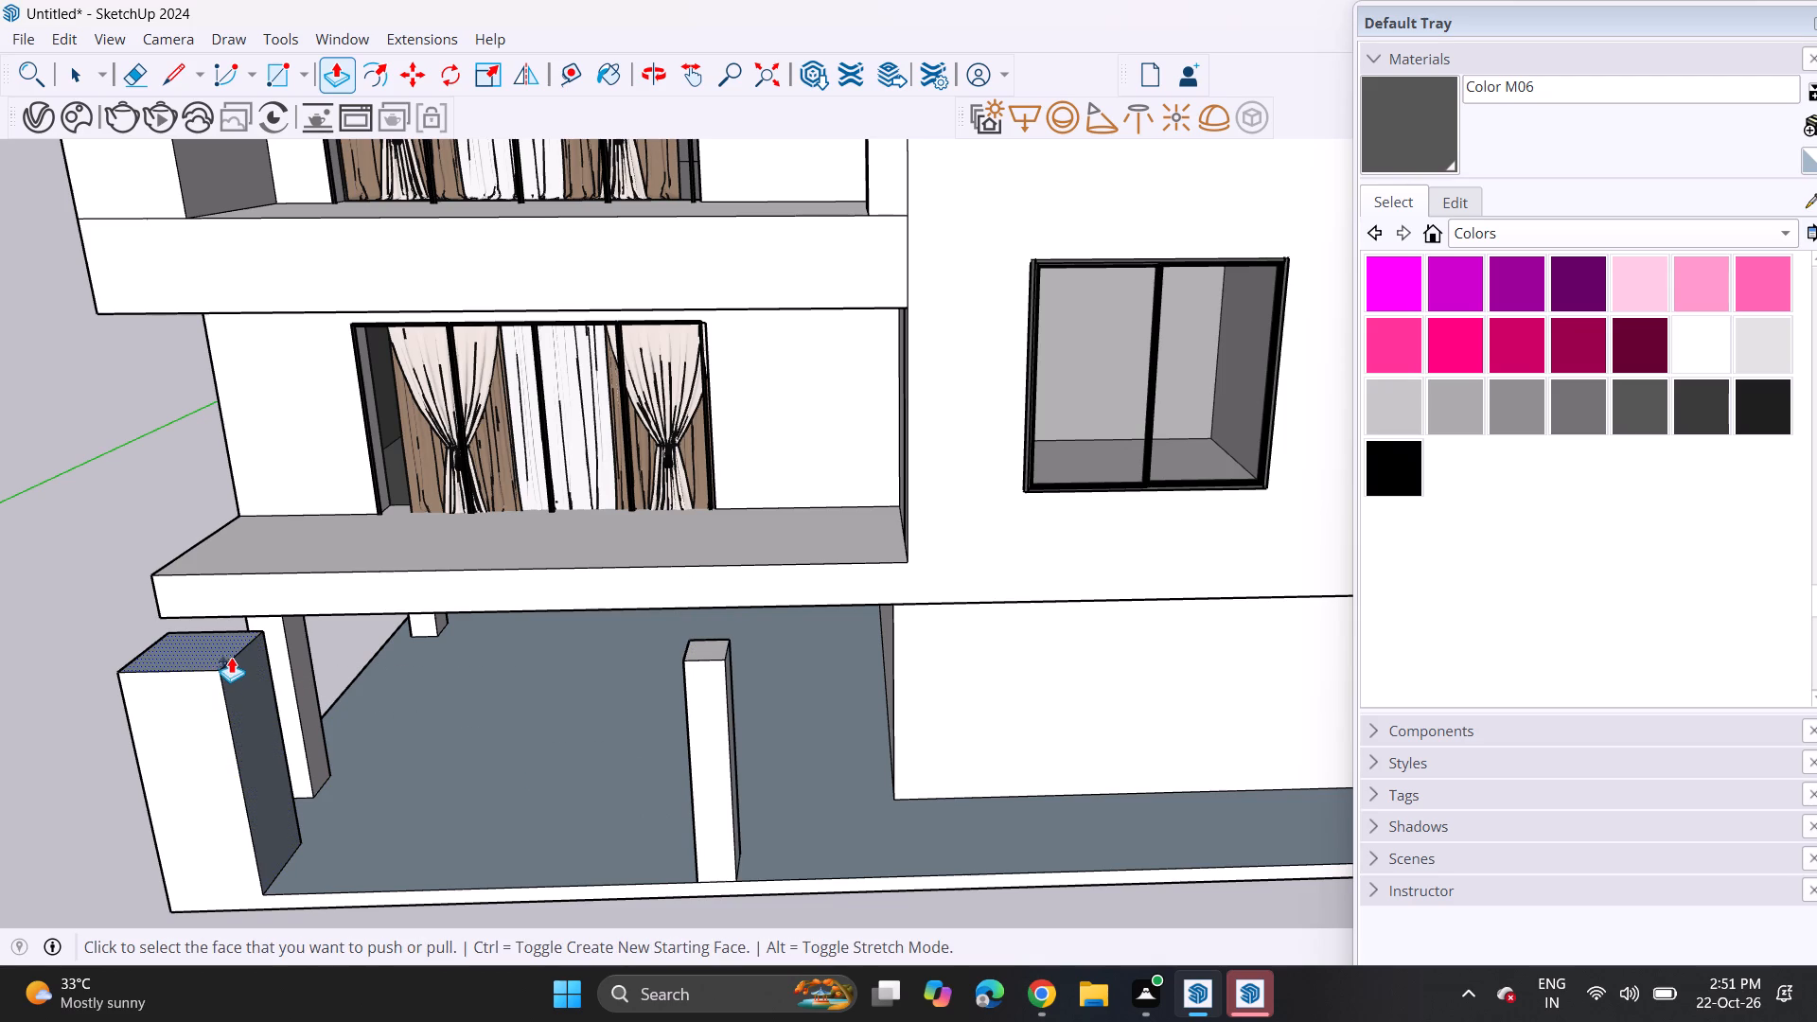
Push a new starting face from the corner pillar's top down to the base slab, dividing the pillar's base from the slab edge.
{"action": "left_click", "coordinate": [229, 652]}
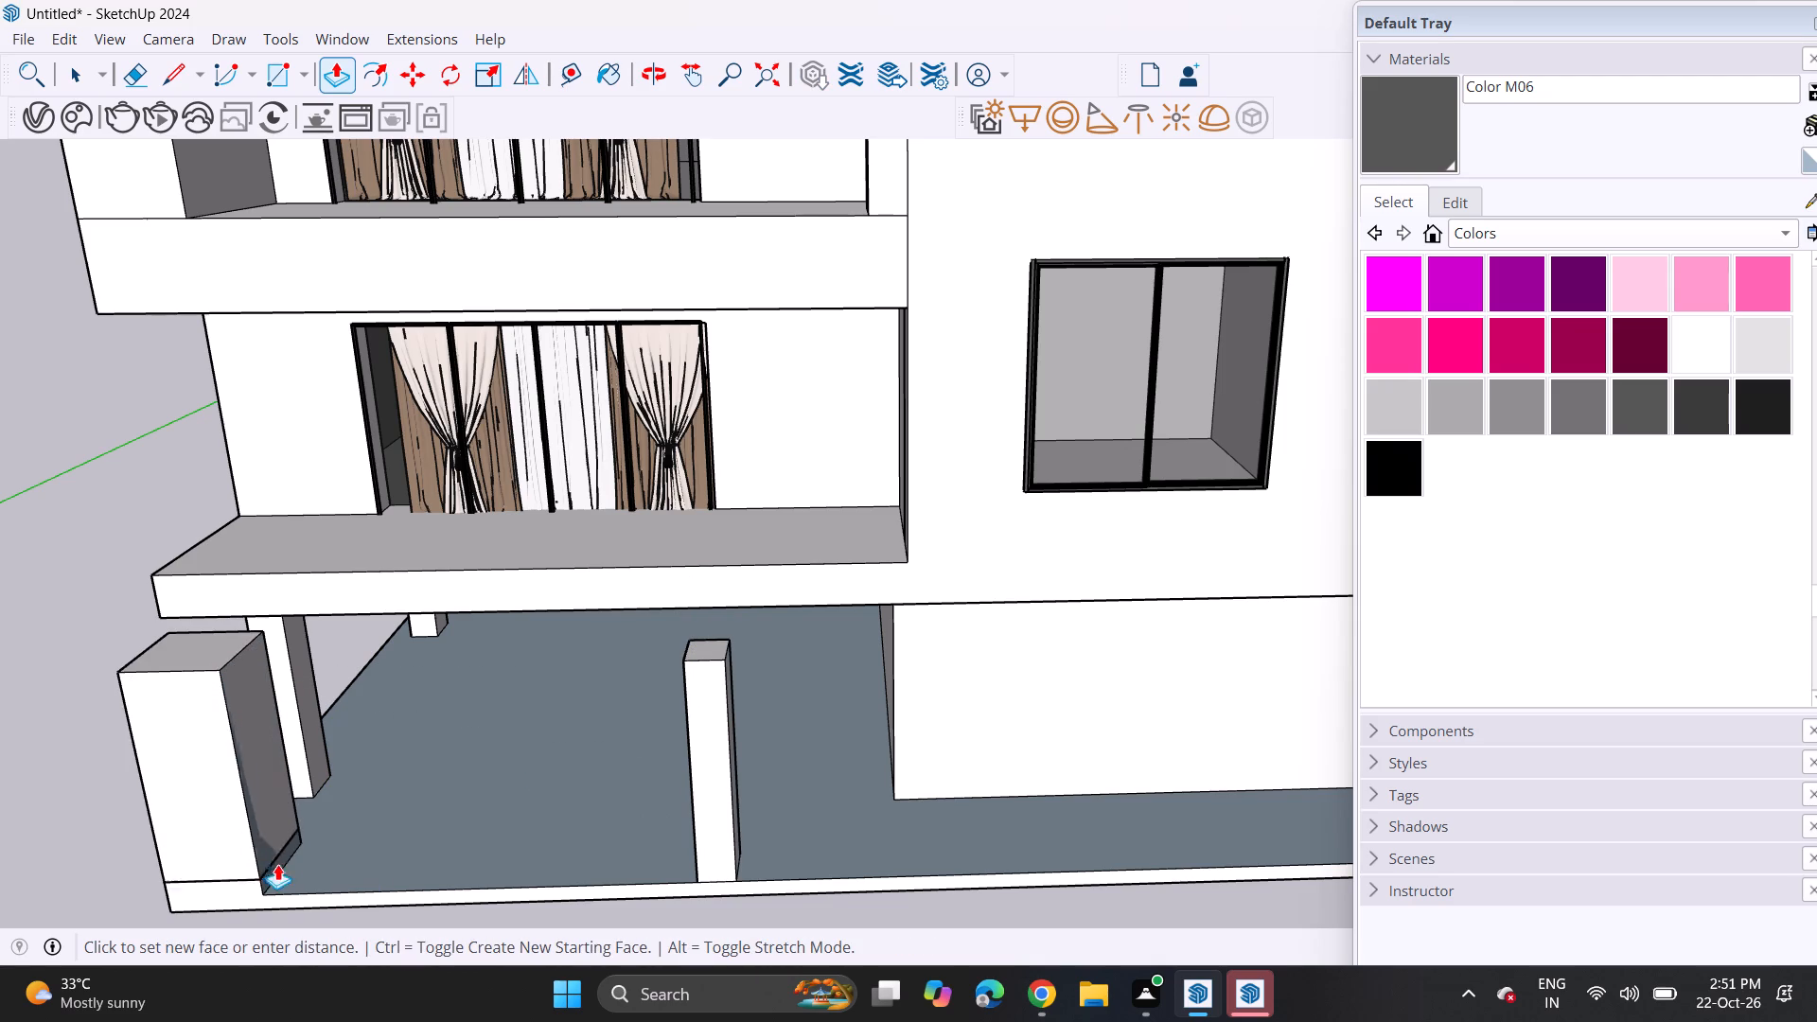
{"action": "left_click", "coordinate": [285, 876]}
Examine the corner pillar, columns and base slab from the building's side and rear.
{"action": "scroll", "coordinate": [380, 915], "scroll_direction": "down", "scroll_amount": 2}
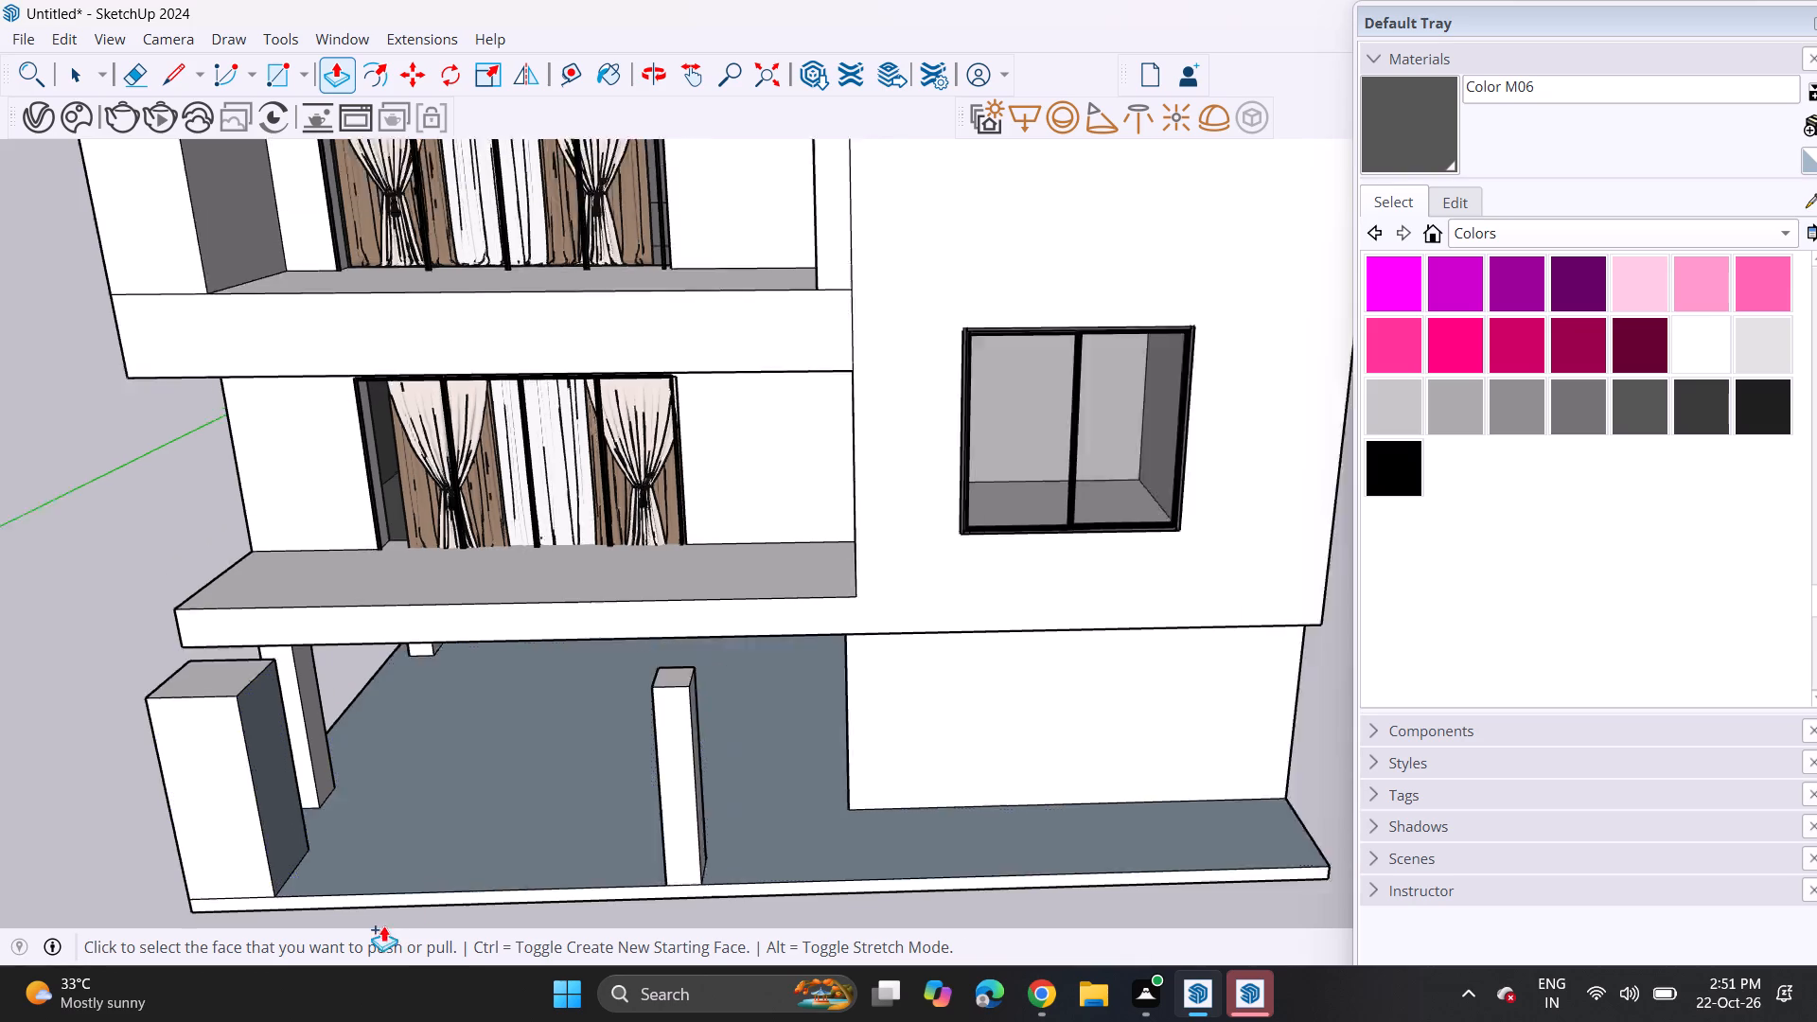
{"action": "scroll", "coordinate": [383, 925], "scroll_direction": "down", "scroll_amount": 4}
{"action": "middle_click_drag", "start_coordinate": [453, 886], "coordinate": [489, 730]}
{"action": "scroll", "coordinate": [495, 711], "scroll_direction": "down", "scroll_amount": 5}
{"action": "middle_click_drag", "start_coordinate": [371, 762], "coordinate": [883, 714]}
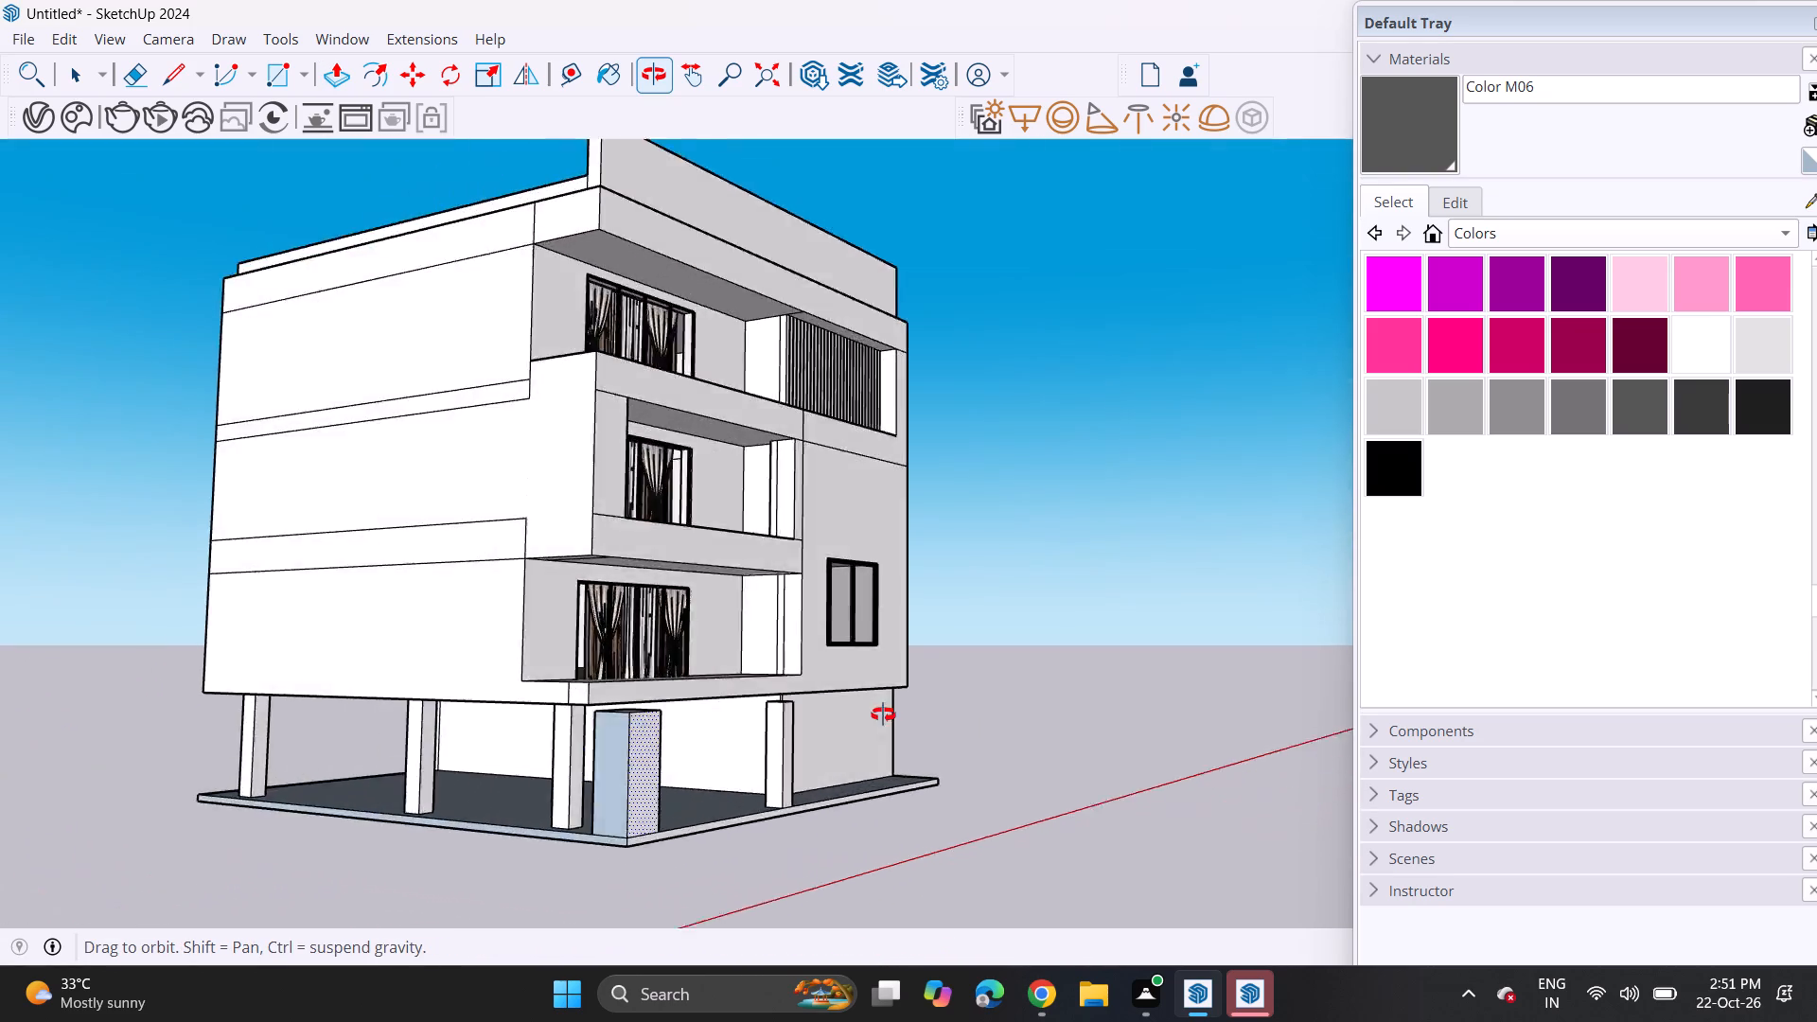
{"action": "middle_click_drag", "start_coordinate": [883, 714], "coordinate": [1308, 661]}
{"action": "scroll", "coordinate": [1054, 714], "scroll_direction": "down", "scroll_amount": 6}
{"action": "middle_click_drag", "start_coordinate": [981, 746], "coordinate": [1209, 847]}
{"action": "scroll", "coordinate": [1196, 714], "scroll_direction": "up", "scroll_amount": 4}
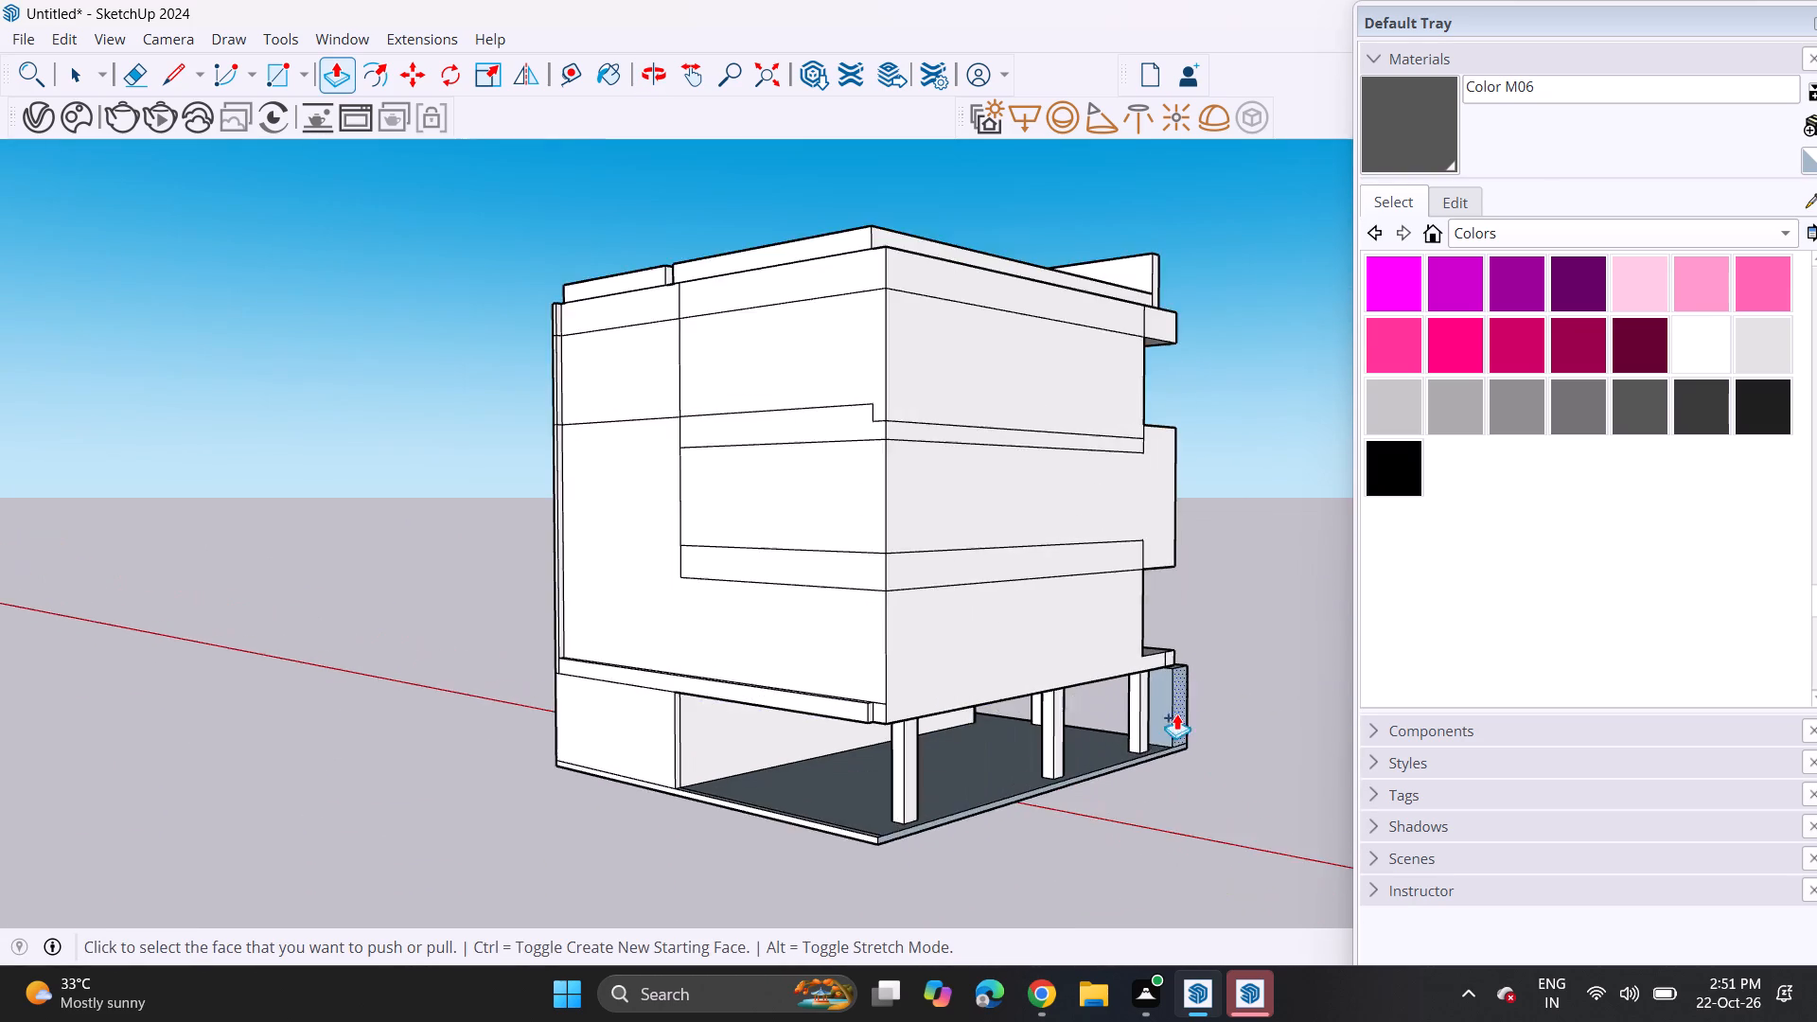
{"action": "scroll", "coordinate": [1176, 714], "scroll_direction": "up", "scroll_amount": 6}
{"action": "key", "text": "space"}
{"action": "scroll", "coordinate": [1190, 695], "scroll_direction": "up", "scroll_amount": 6}
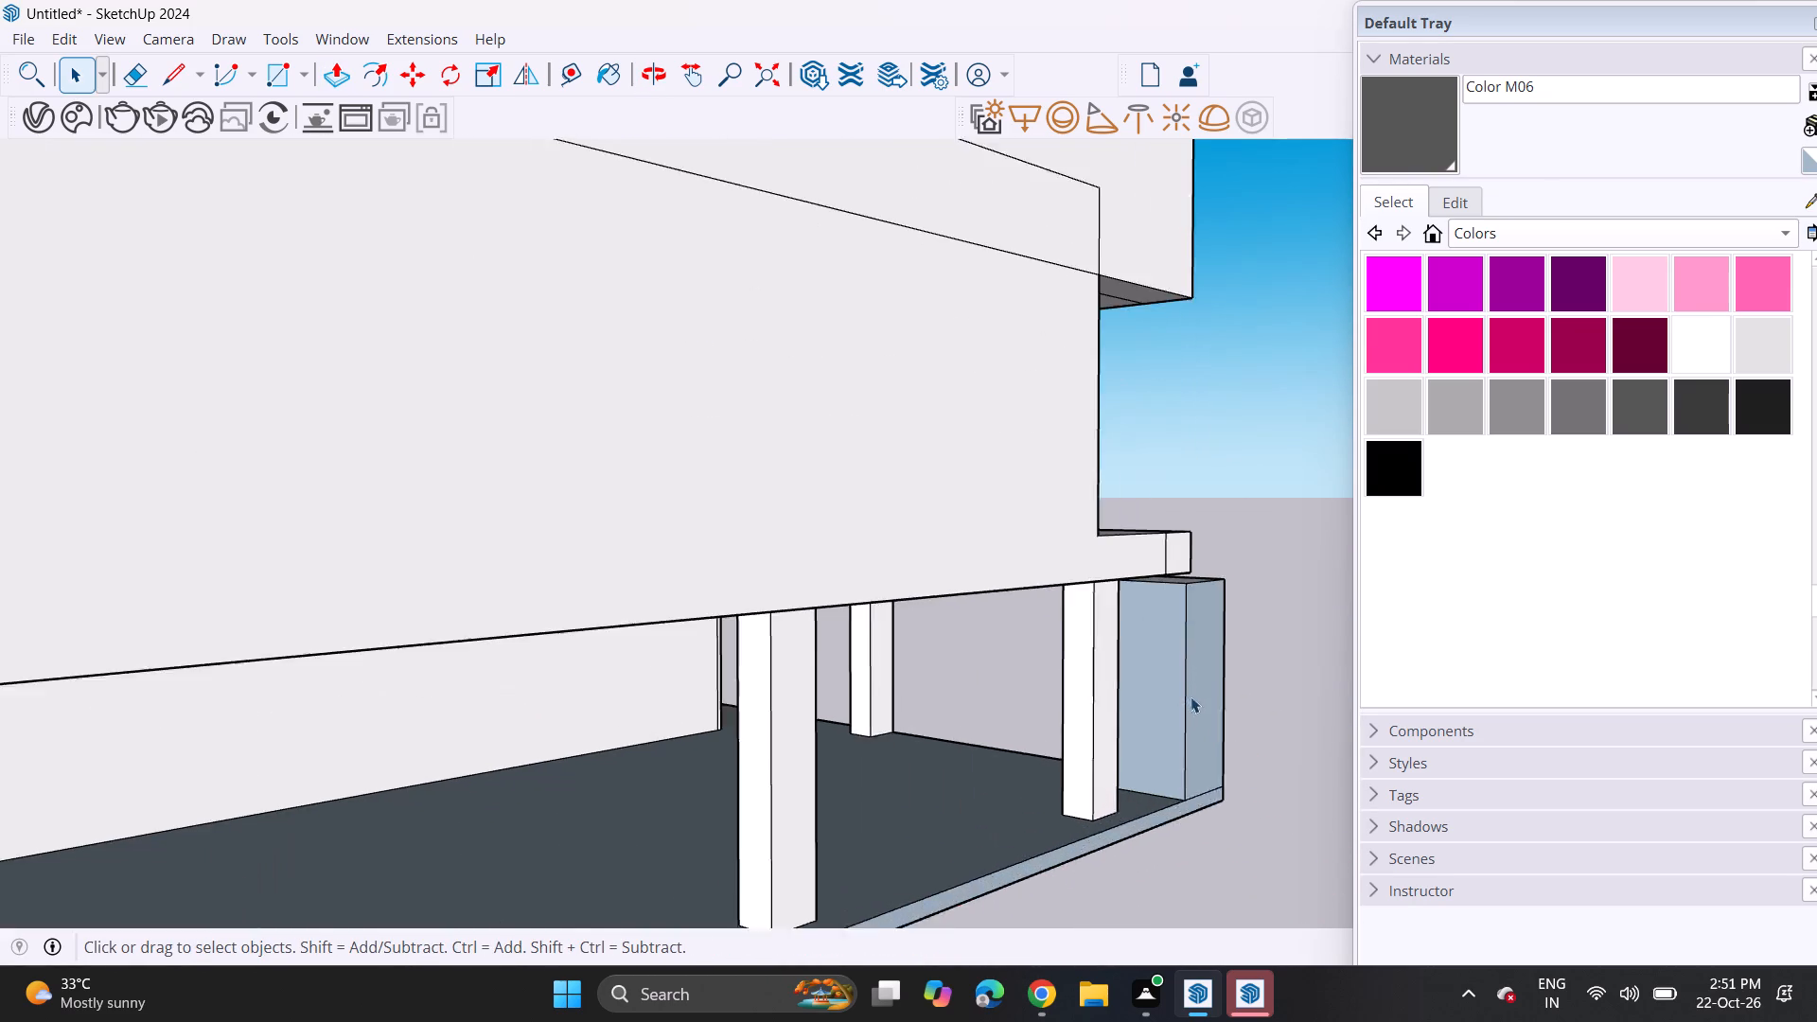
Copy the corner pillar's outer vertical edge a short distance inward across its rear face to mark a wall-thickness strip.
{"action": "scroll", "coordinate": [1191, 724], "scroll_direction": "up", "scroll_amount": 7}
{"action": "left_click", "coordinate": [1182, 718]}
{"action": "key", "text": "m"}
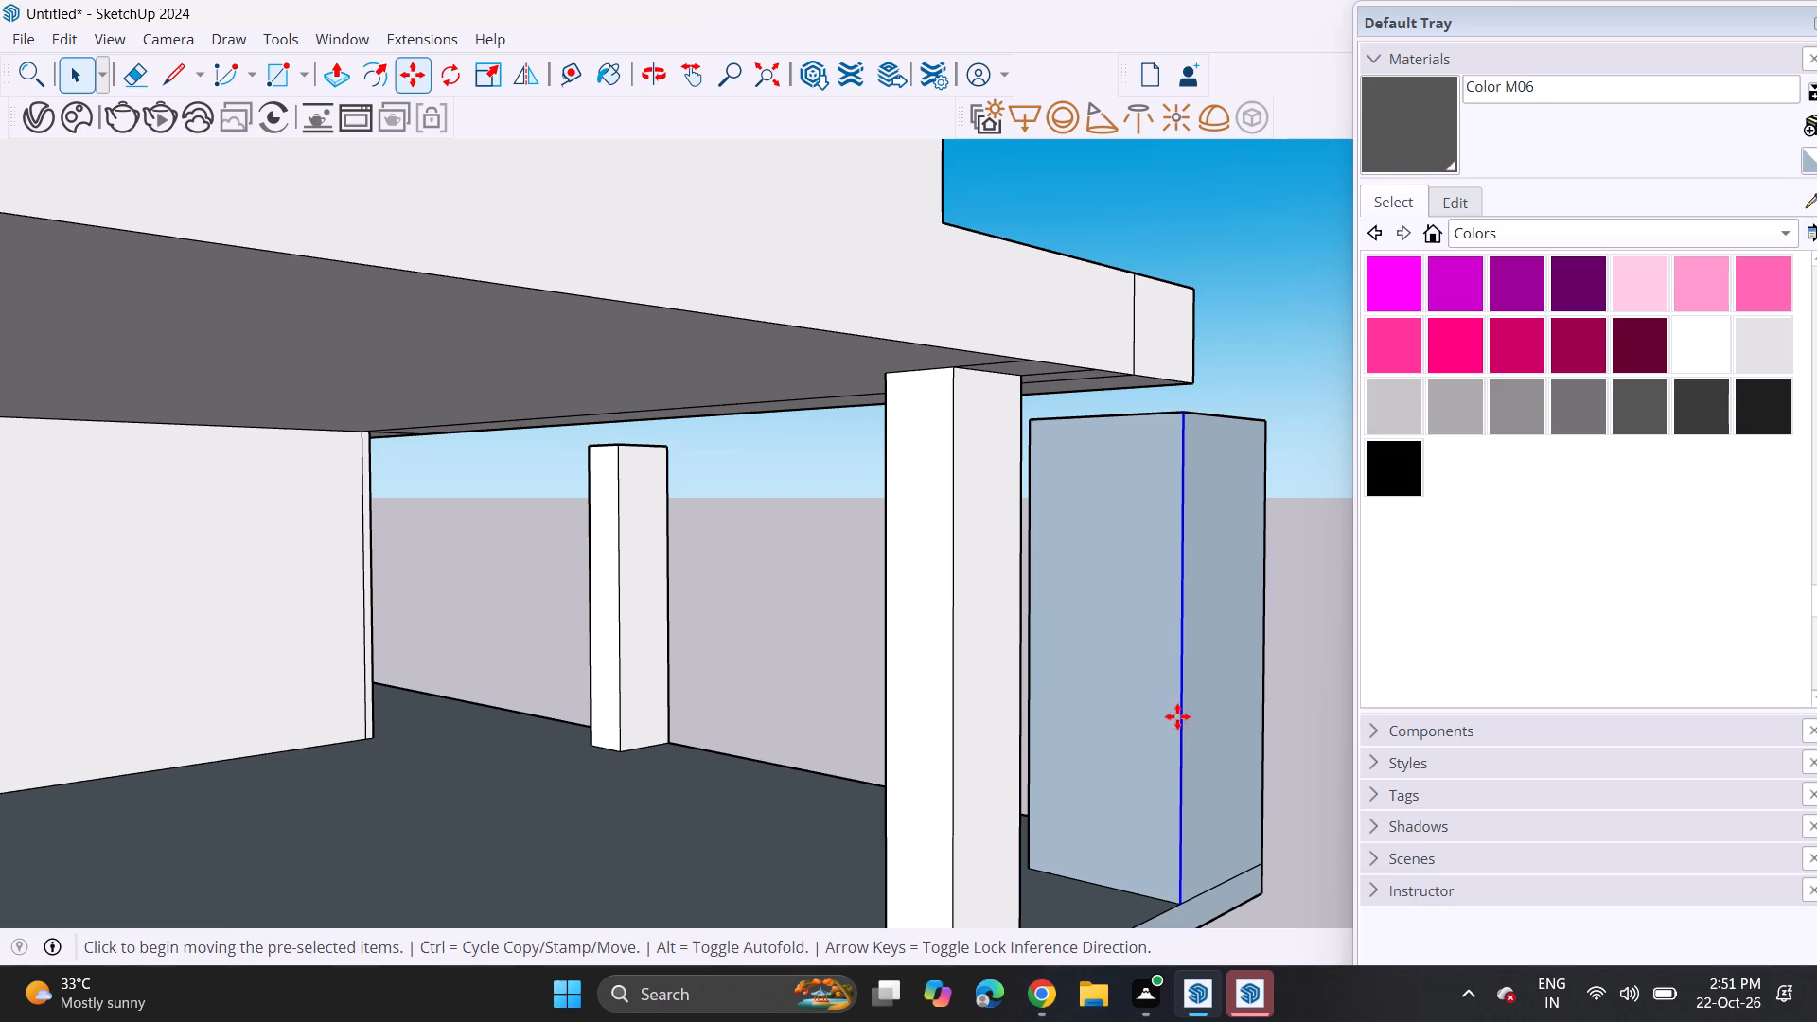
{"action": "left_click", "coordinate": [1183, 706]}
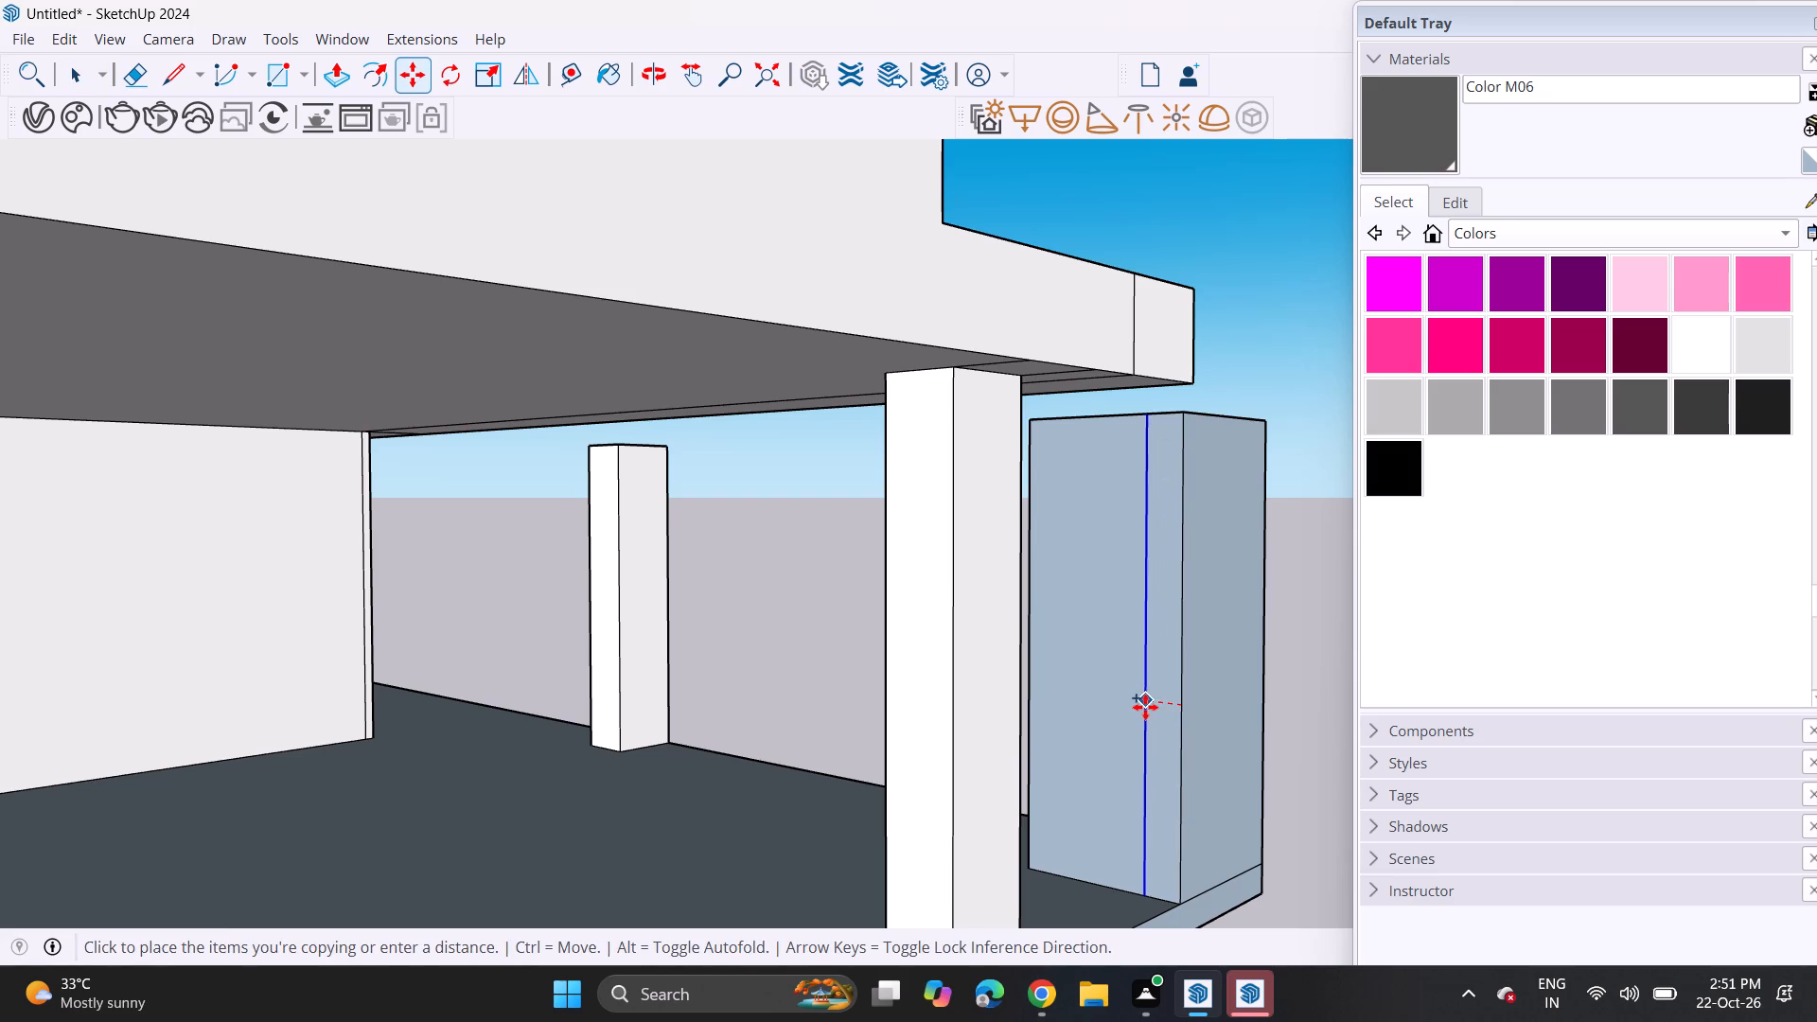
{"action": "left_click", "coordinate": [1145, 707]}
Extrude the narrow strip on the corner pillar's rear face along the building's side to the base slab's rear corner, forming a side boundary wall.
{"action": "left_click", "coordinate": [348, 84]}
{"action": "scroll", "coordinate": [1158, 667], "scroll_direction": "down", "scroll_amount": 4}
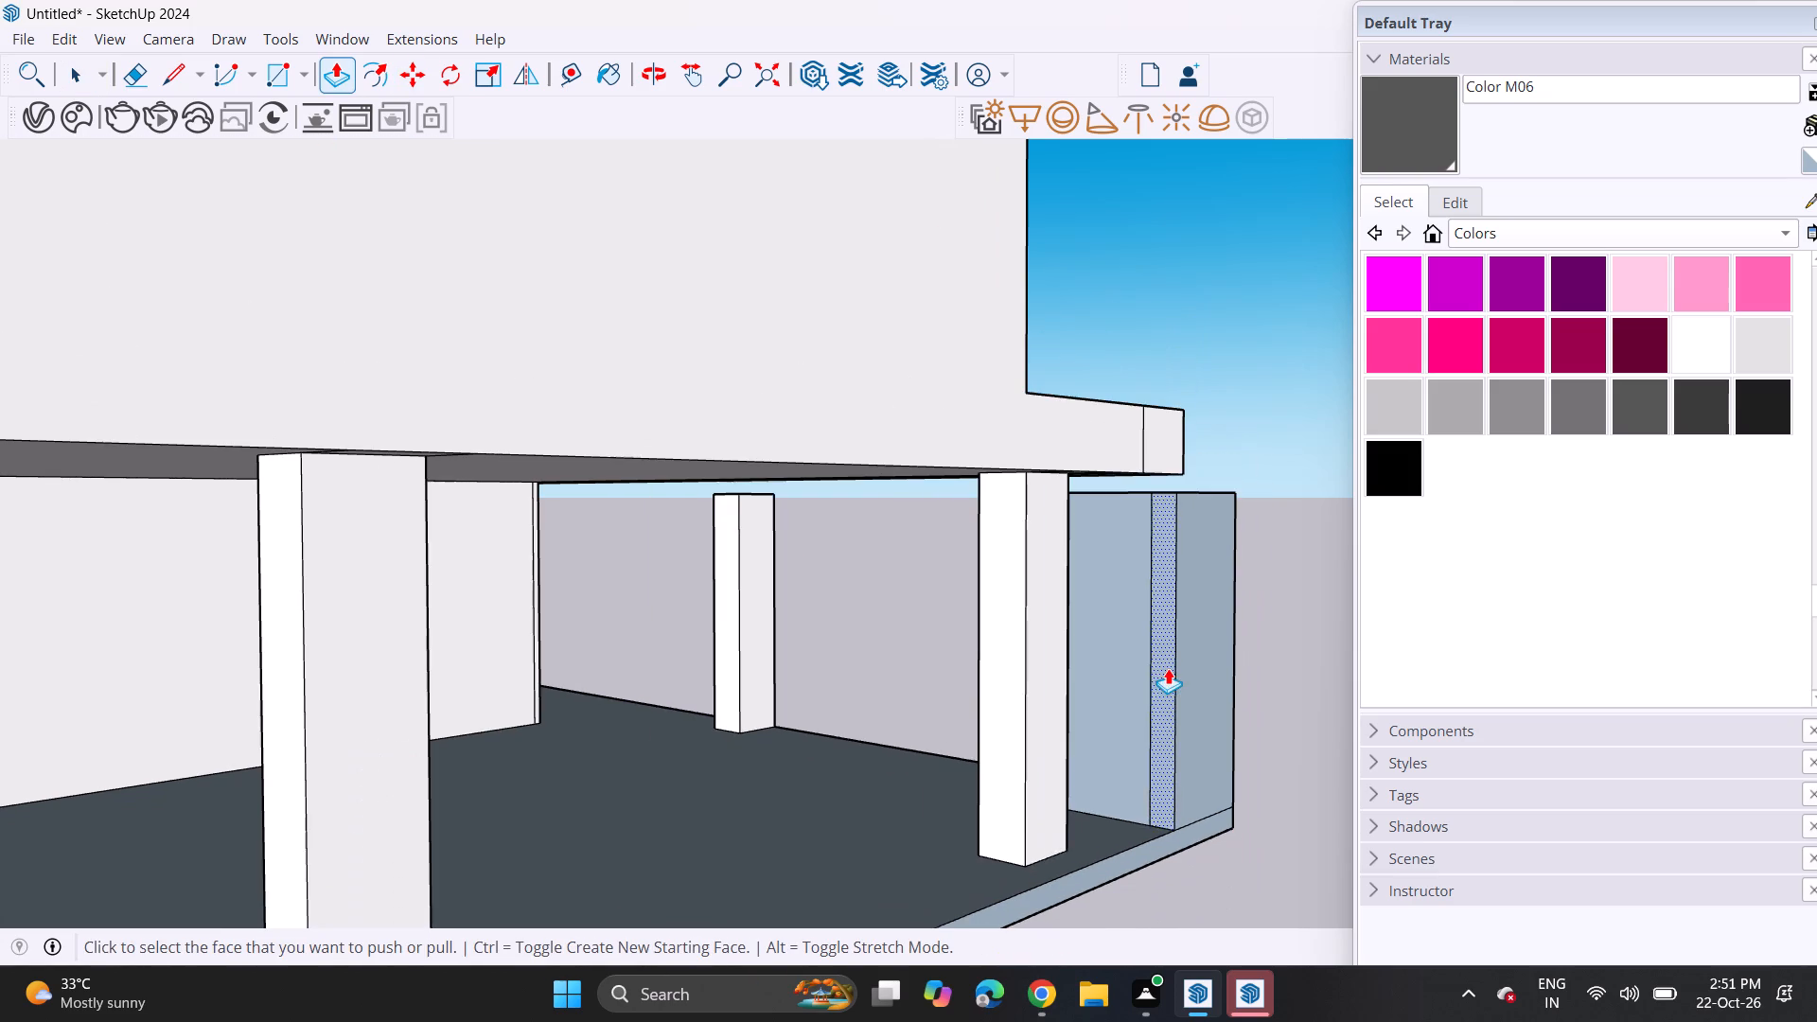
{"action": "left_click", "coordinate": [1168, 668]}
{"action": "scroll", "coordinate": [911, 778], "scroll_direction": "down", "scroll_amount": 13}
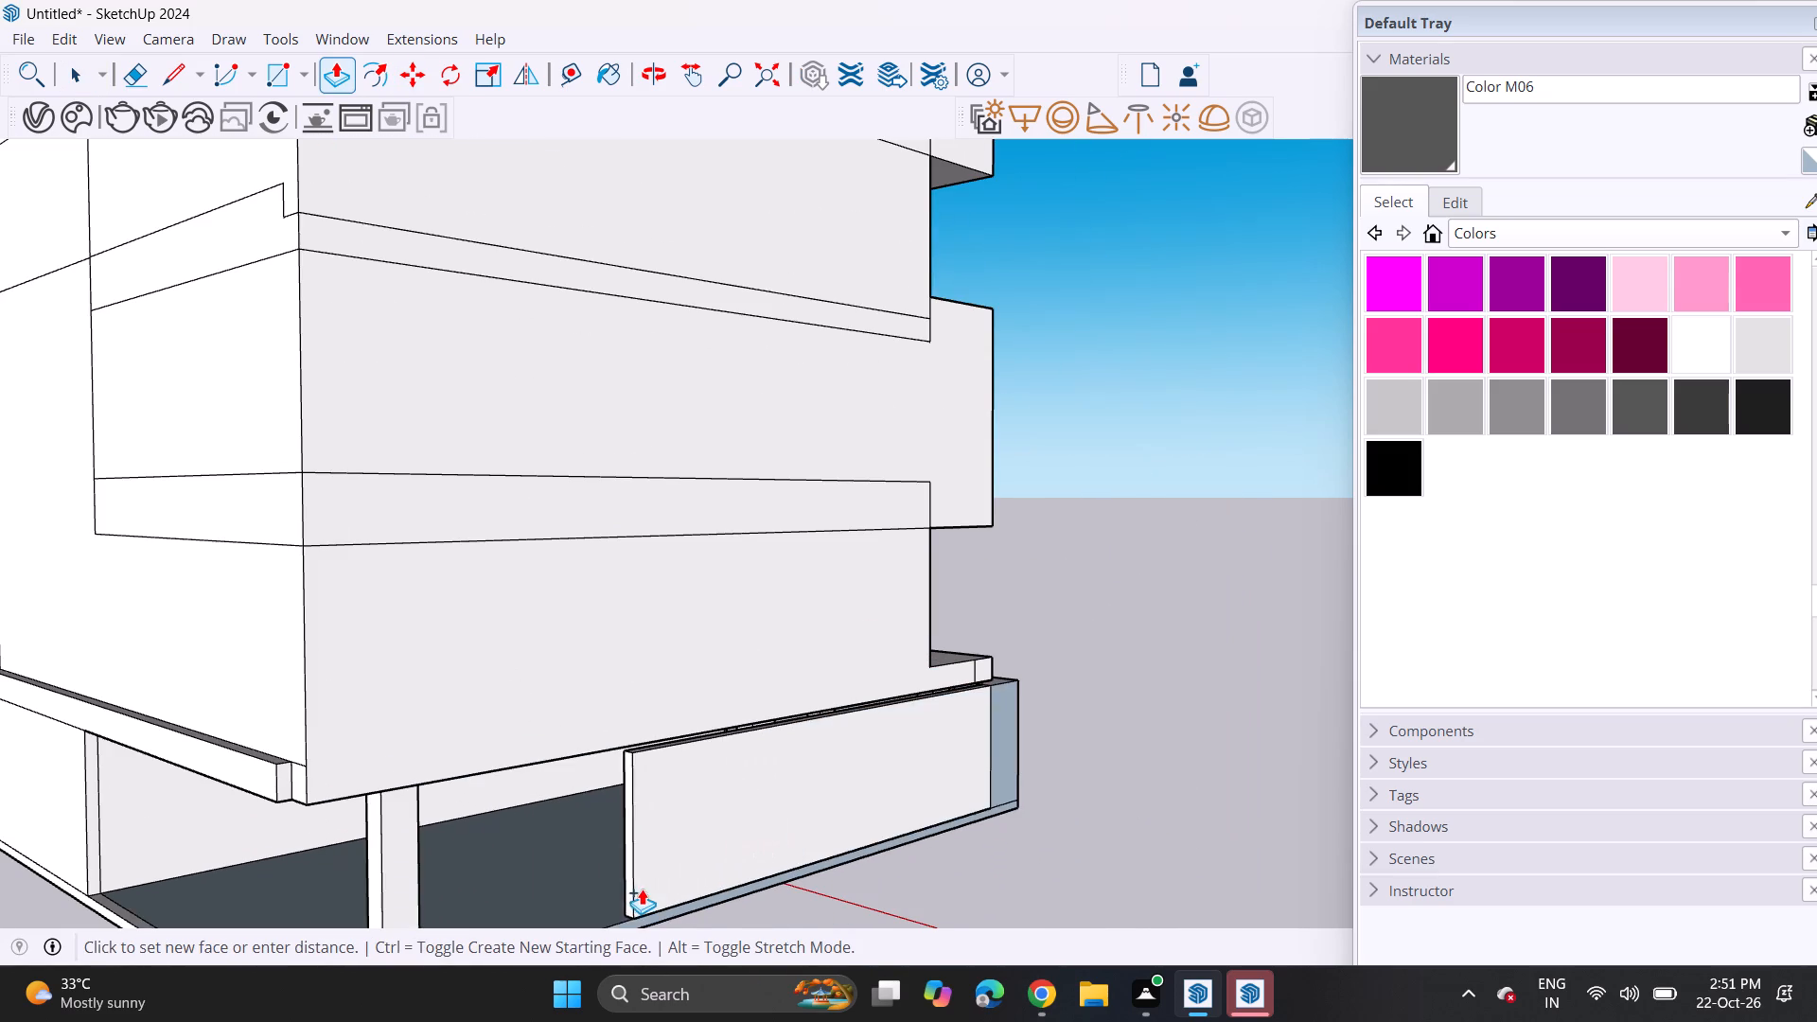
{"action": "scroll", "coordinate": [641, 889], "scroll_direction": "down", "scroll_amount": 6}
{"action": "middle_click_drag", "start_coordinate": [641, 872], "coordinate": [832, 716], "text": "shift"}
{"action": "left_click", "coordinate": [674, 803]}
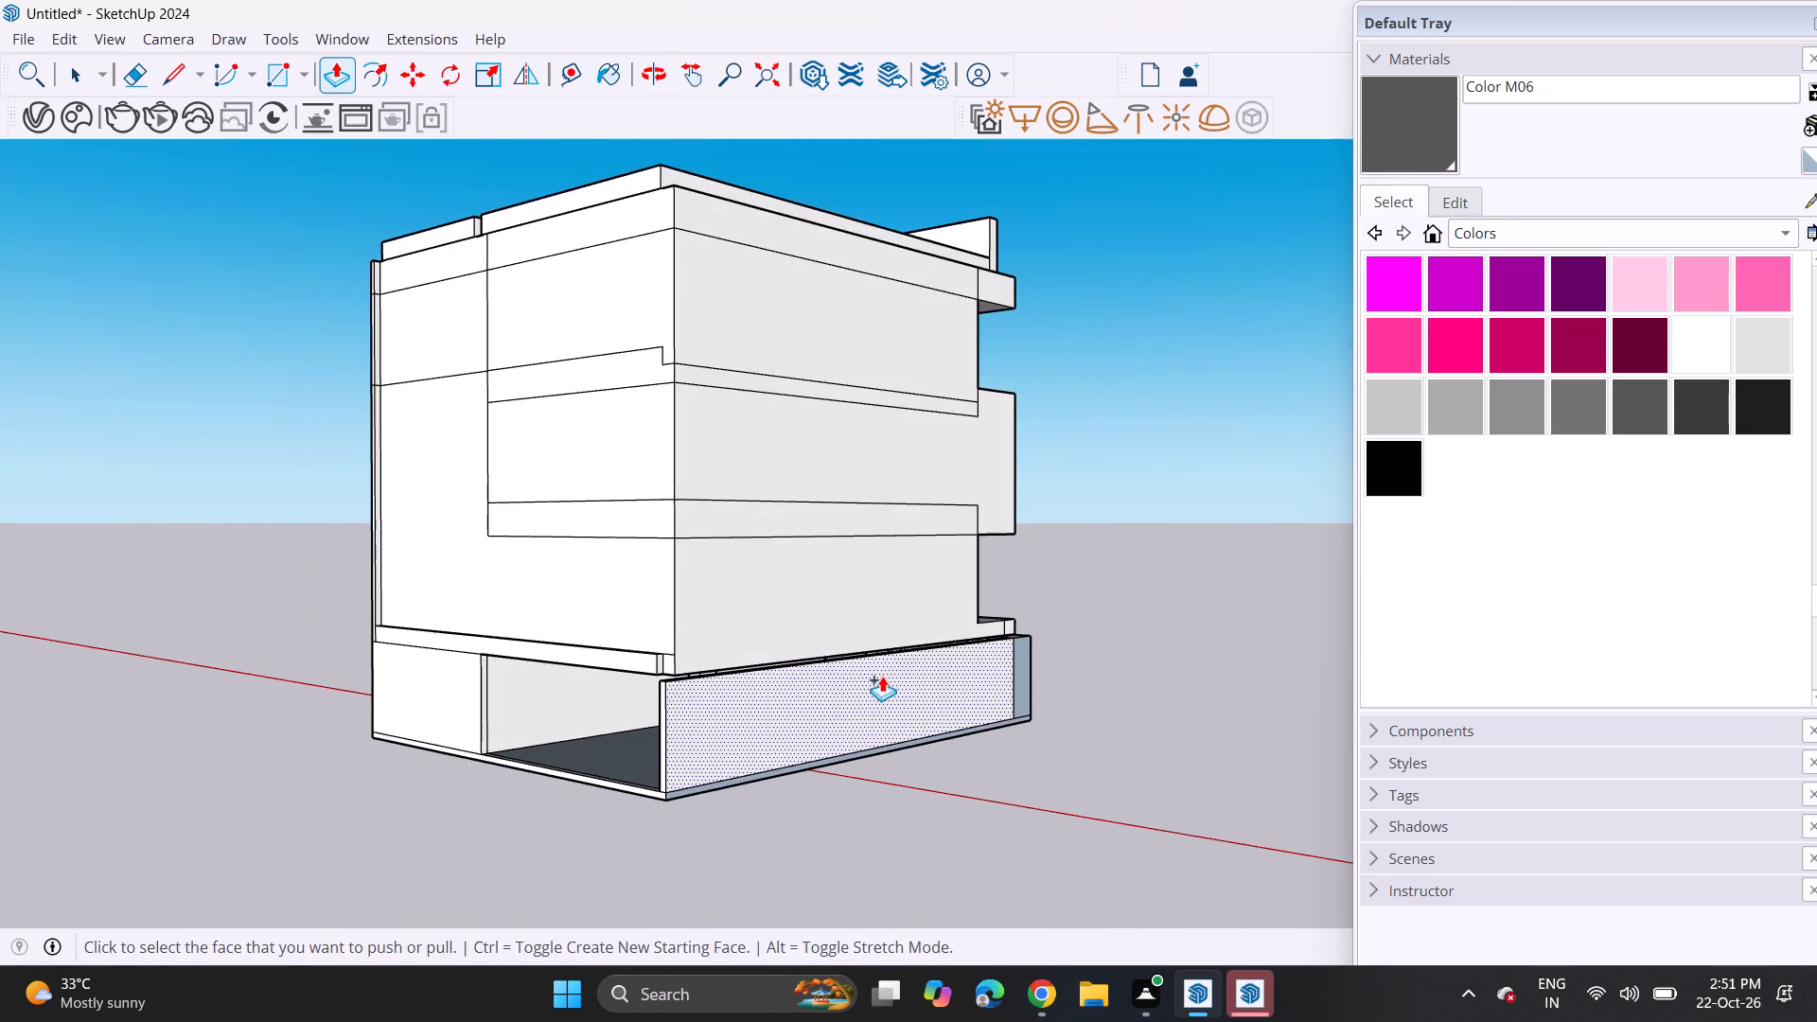
Draw a vertical line on the side boundary wall's inner face near its rear end, from the base slab to the wall's top.
{"action": "middle_click_drag", "start_coordinate": [886, 672], "coordinate": [219, 649]}
{"action": "scroll", "coordinate": [219, 649], "scroll_direction": "up", "scroll_amount": 1}
{"action": "middle_click_drag", "start_coordinate": [820, 658], "coordinate": [309, 583]}
{"action": "middle_click_drag", "start_coordinate": [351, 611], "coordinate": [902, 716]}
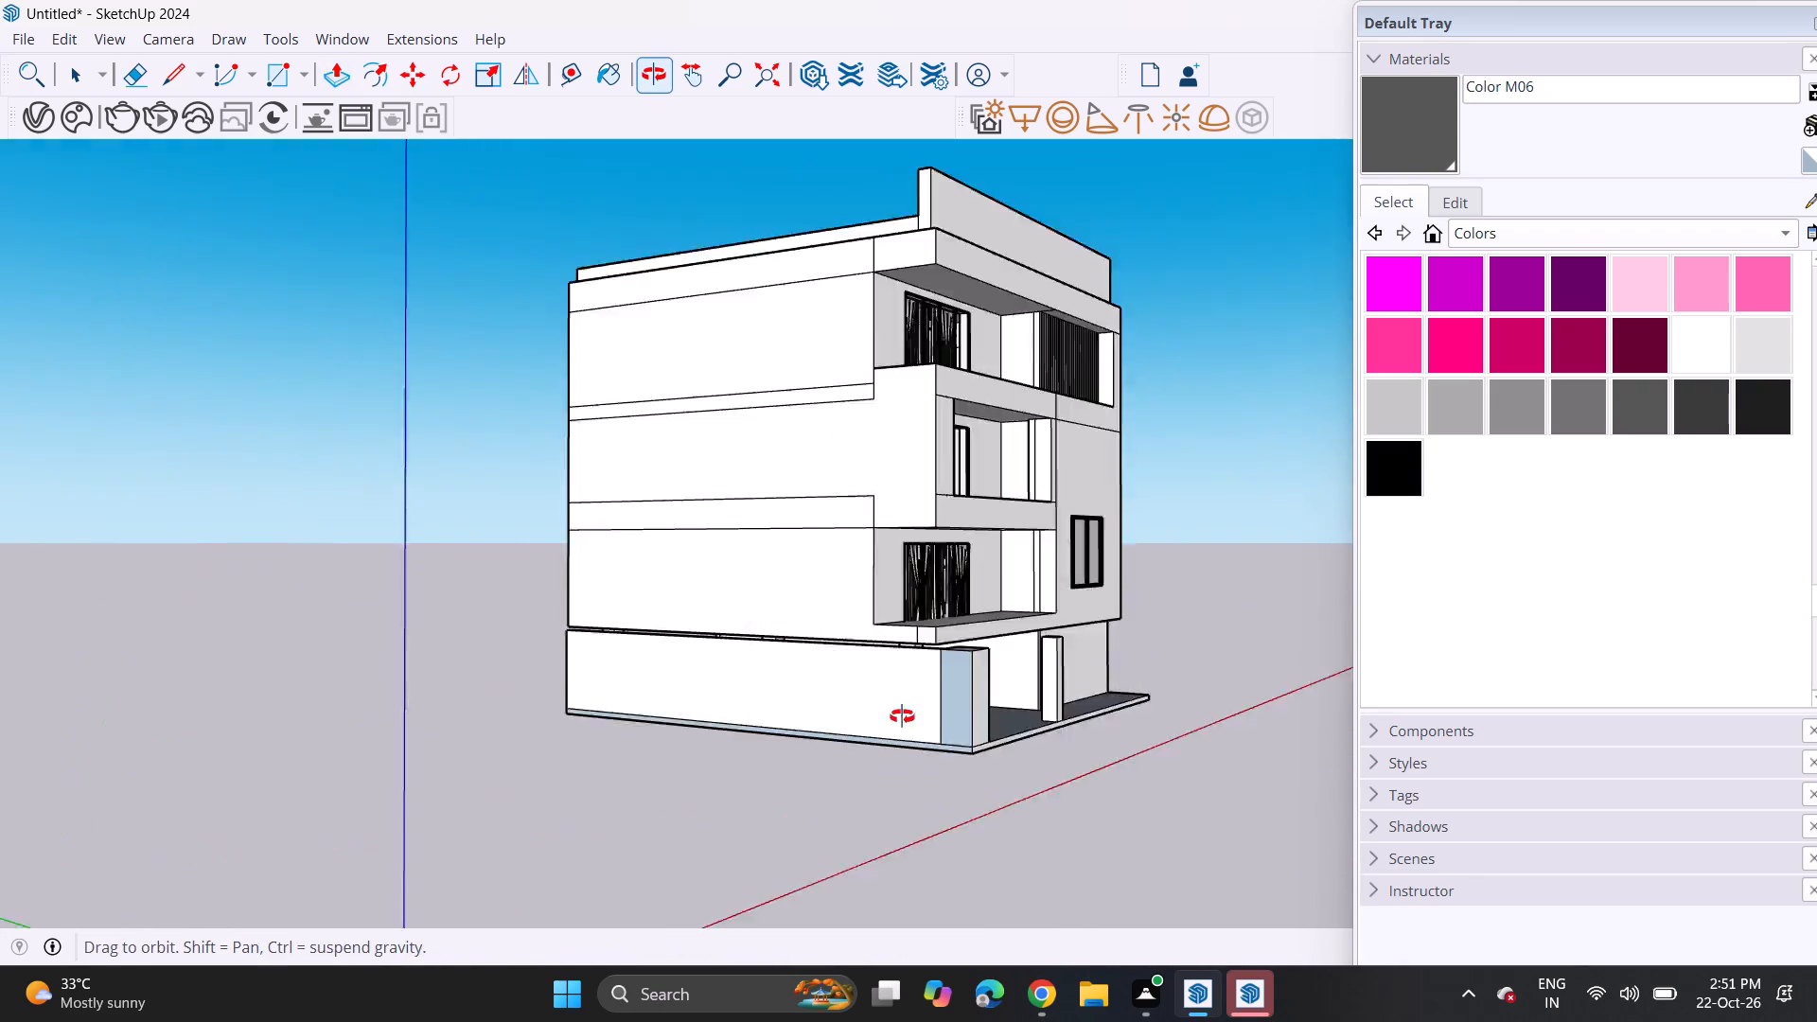
{"action": "middle_click_drag", "start_coordinate": [902, 716], "coordinate": [1055, 736]}
{"action": "middle_click_drag", "start_coordinate": [425, 706], "coordinate": [1307, 716]}
{"action": "scroll", "coordinate": [1120, 738], "scroll_direction": "up", "scroll_amount": 4}
{"action": "middle_click_drag", "start_coordinate": [1187, 756], "coordinate": [1464, 810]}
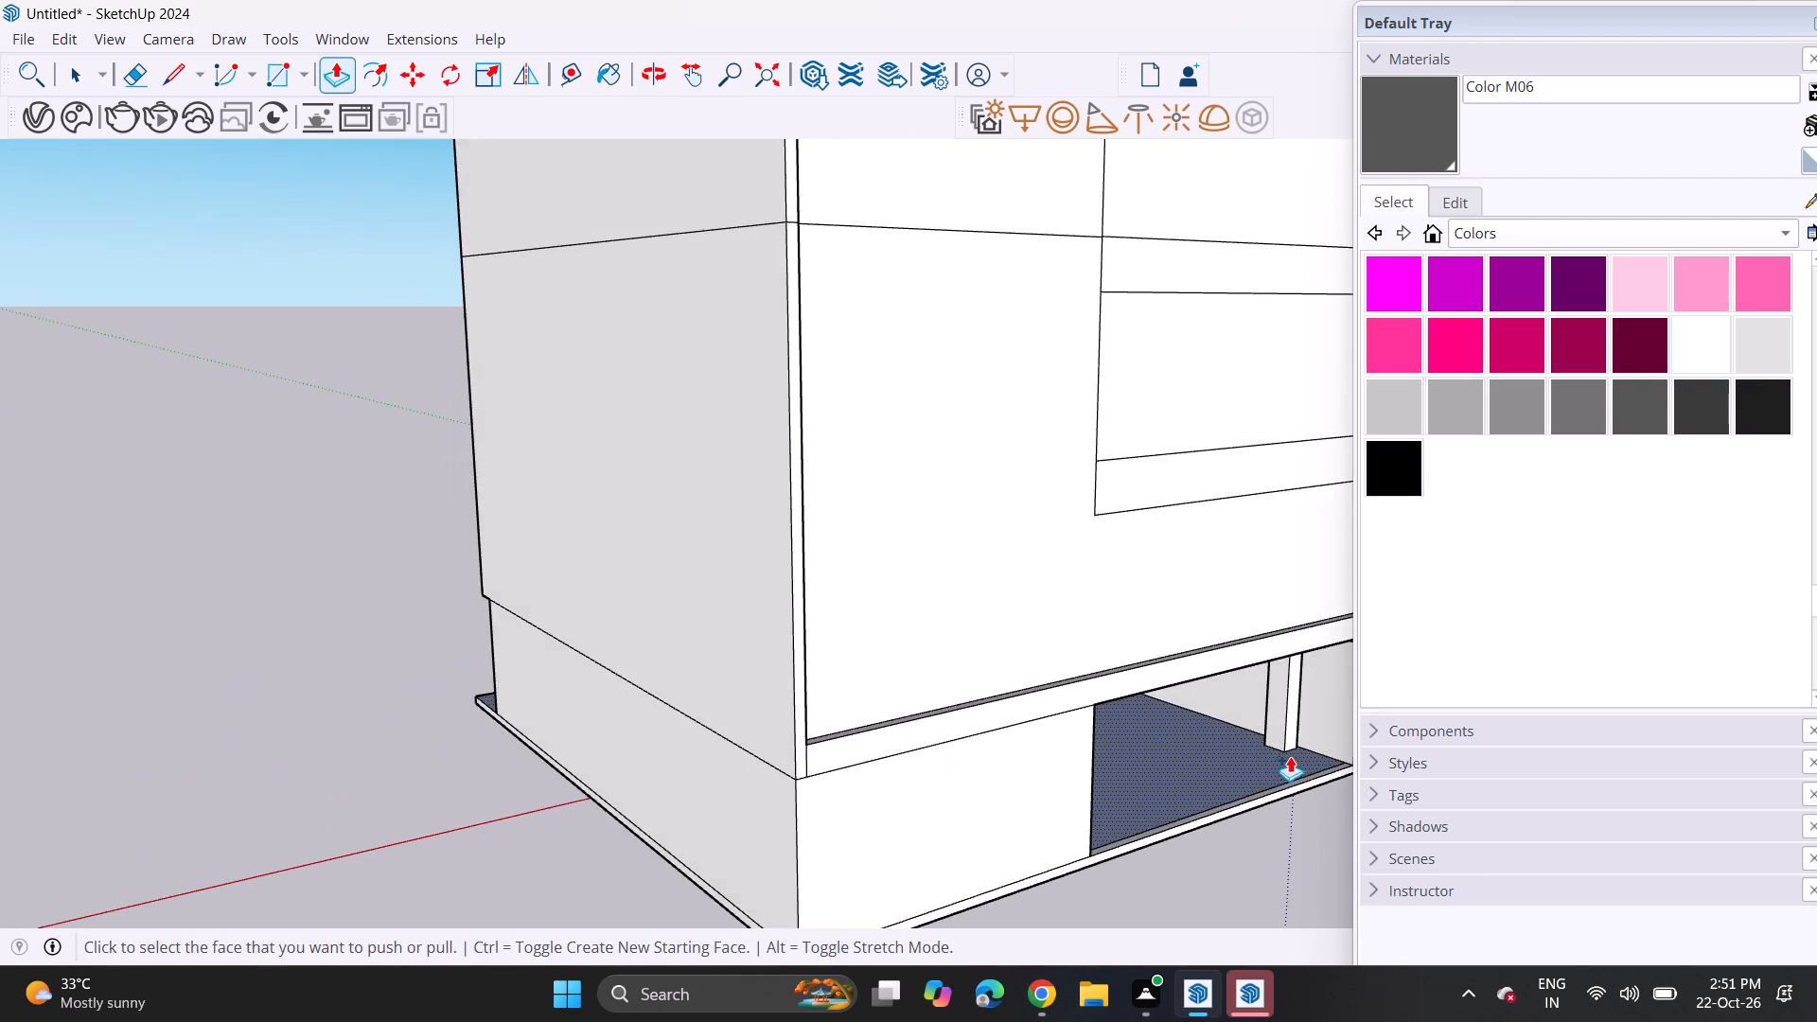
{"action": "scroll", "coordinate": [1248, 749], "scroll_direction": "up", "scroll_amount": 1, "text": "shift"}
{"action": "middle_click_drag", "start_coordinate": [1231, 749], "coordinate": [965, 740], "text": "shift"}
{"action": "middle_click_drag", "start_coordinate": [991, 768], "coordinate": [1112, 794]}
{"action": "scroll", "coordinate": [1038, 784], "scroll_direction": "up", "scroll_amount": 1}
{"action": "left_click", "coordinate": [180, 75]}
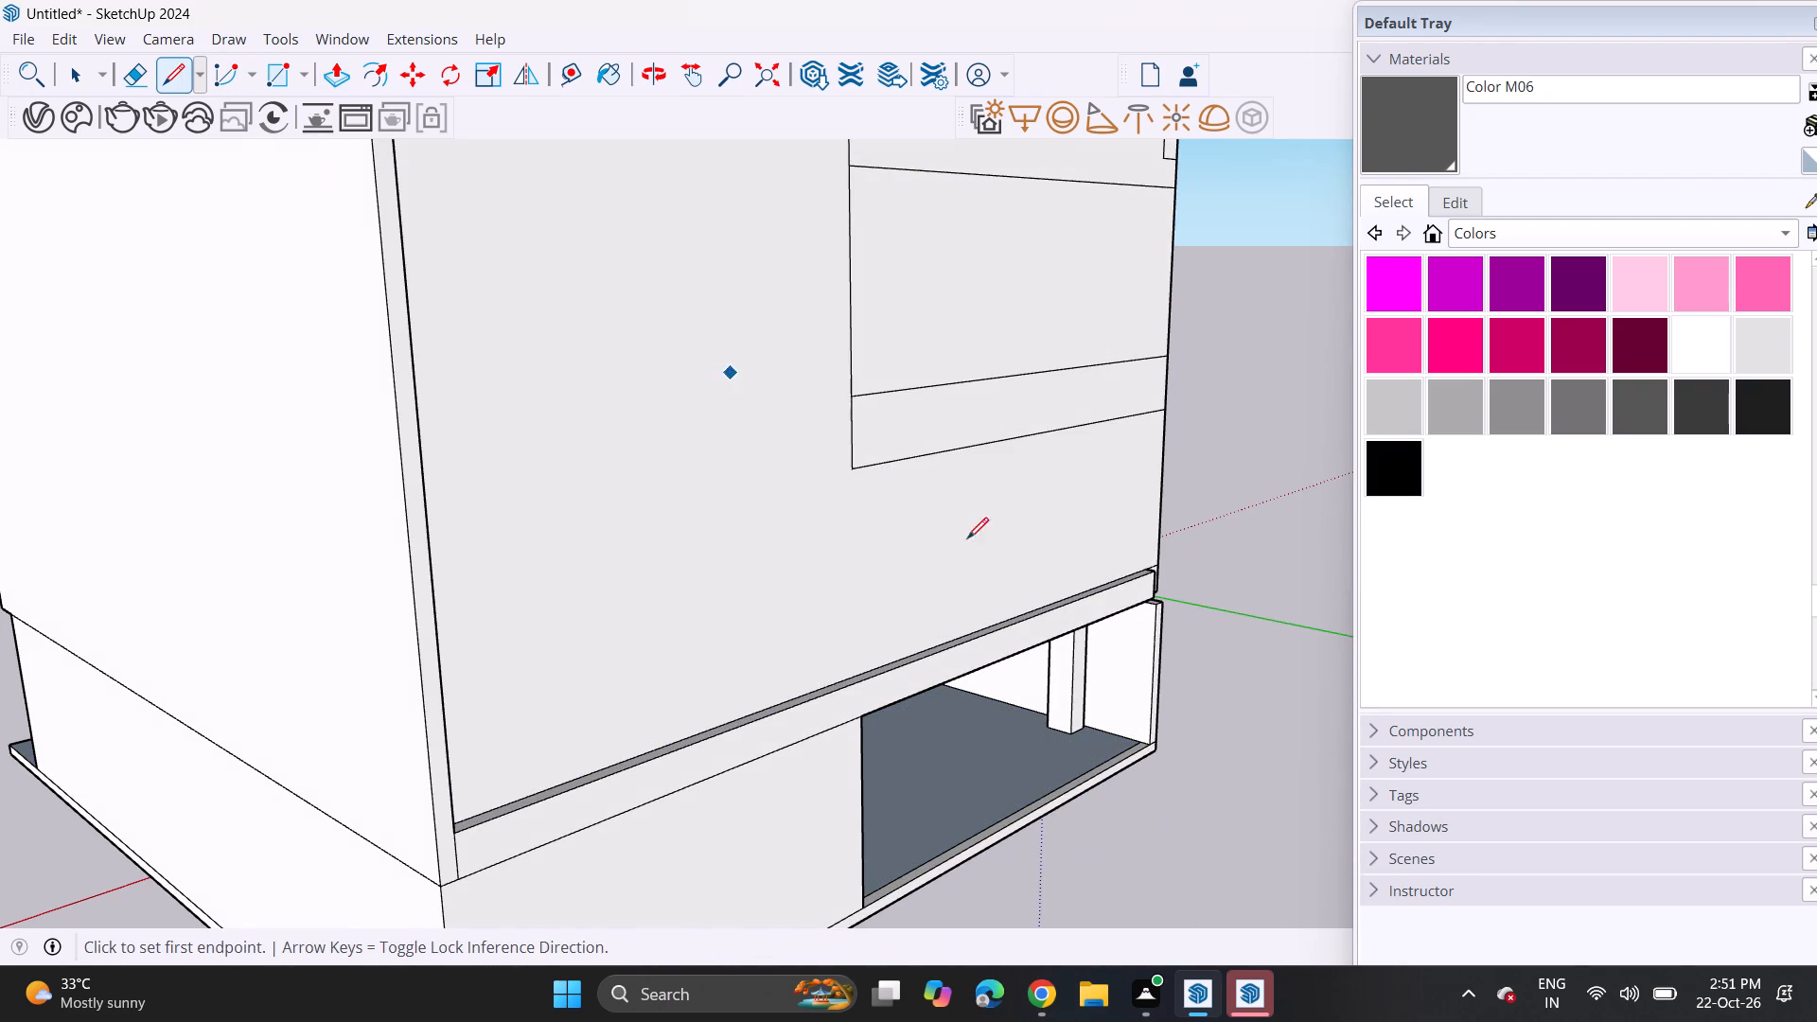
{"action": "scroll", "coordinate": [1029, 590], "scroll_direction": "up", "scroll_amount": 4}
{"action": "left_click", "coordinate": [1120, 798]}
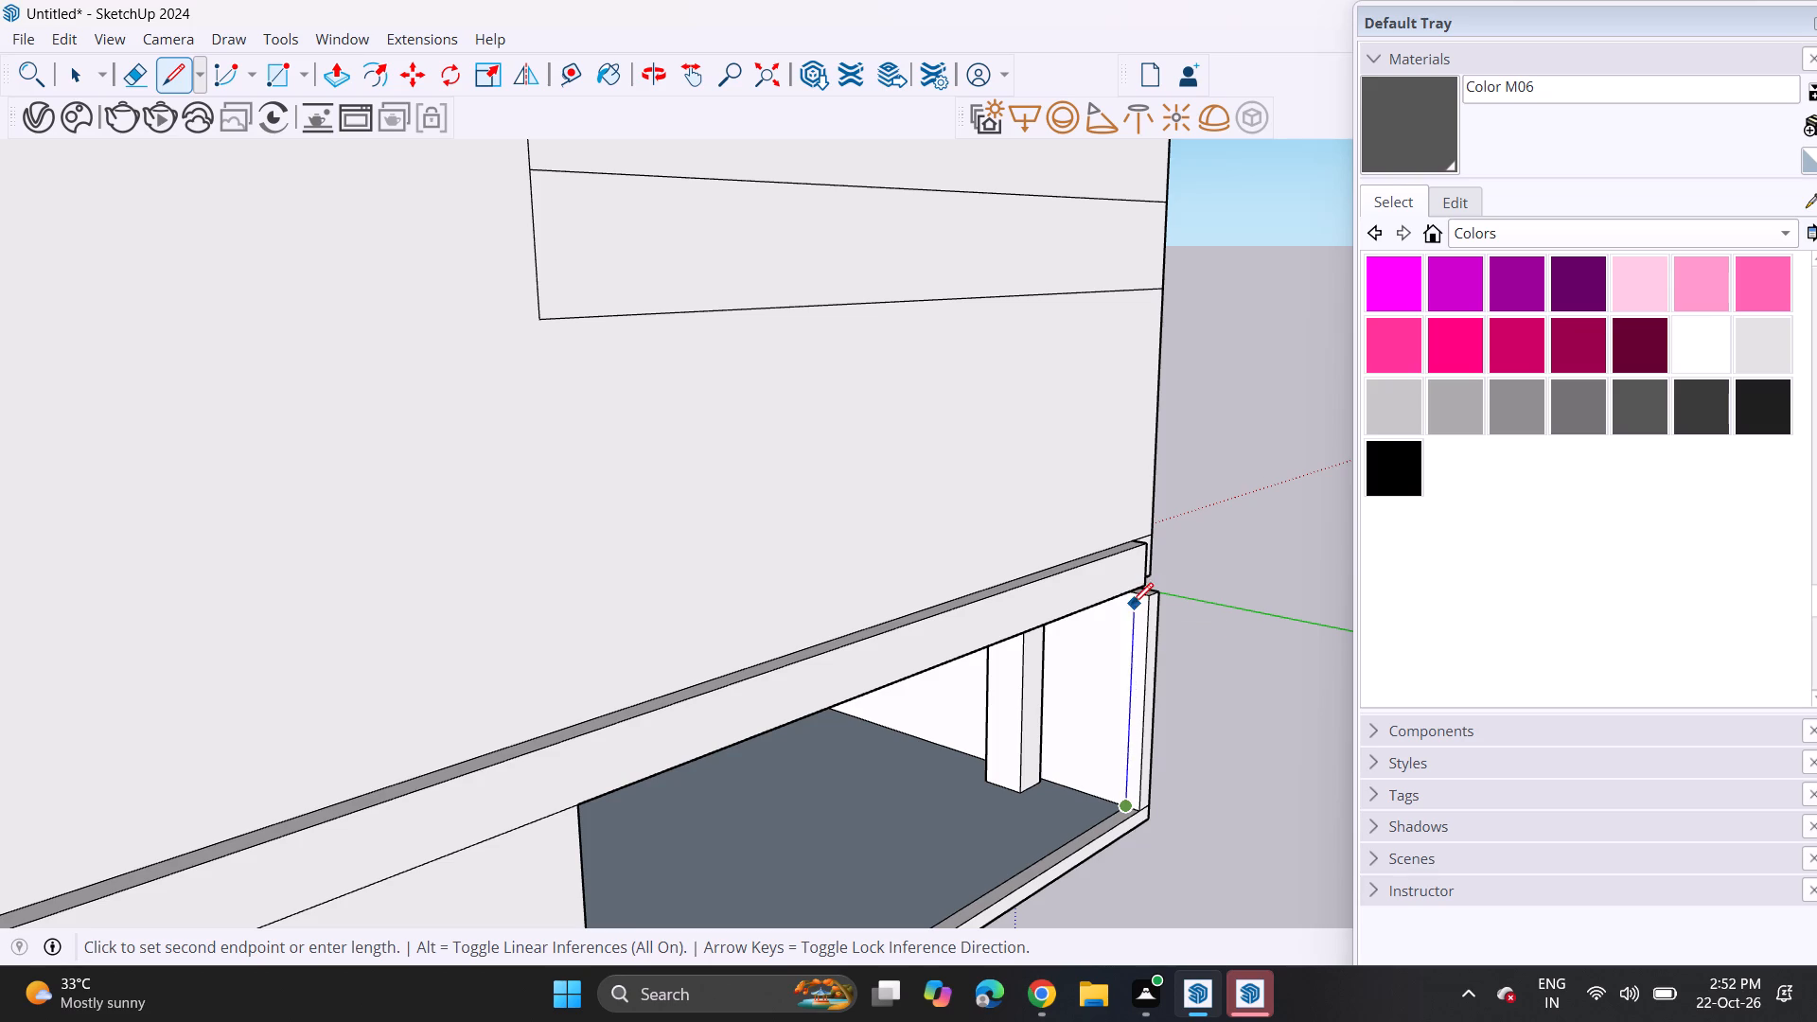
{"action": "scroll", "coordinate": [1133, 599], "scroll_direction": "up", "scroll_amount": 6}
{"action": "left_click", "coordinate": [1139, 595]}
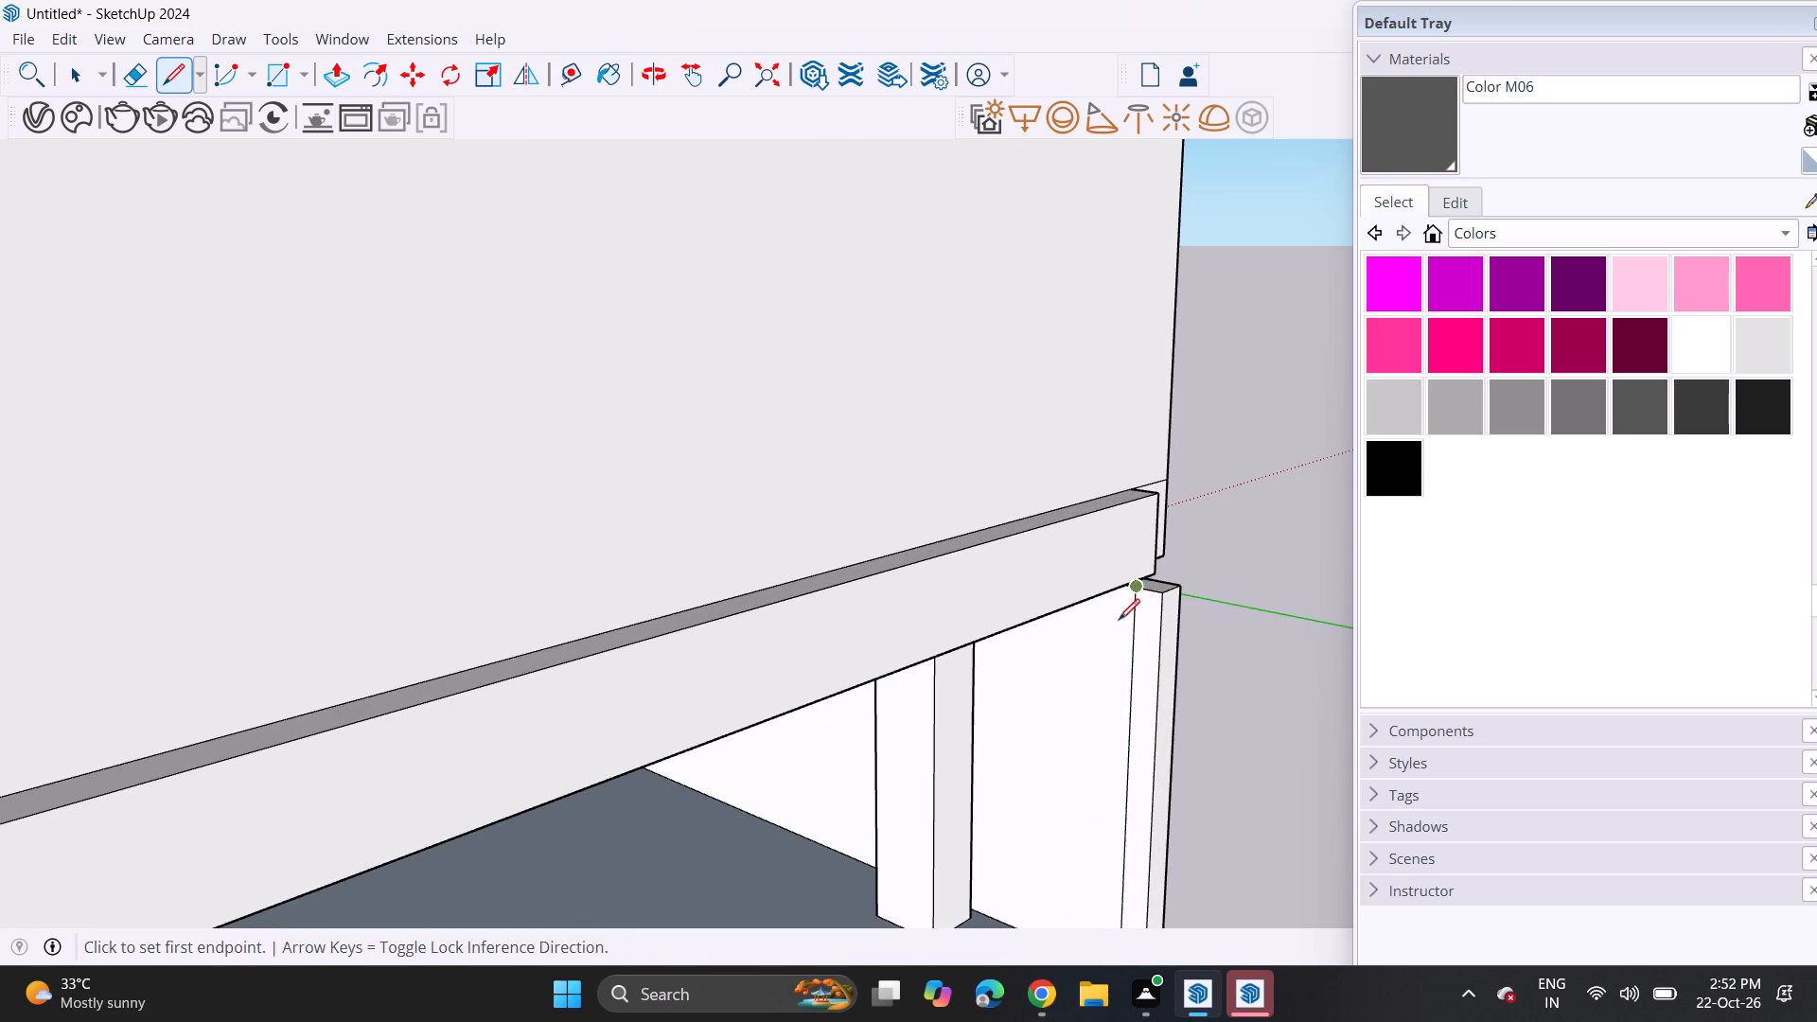
Extrude the marked strip at the side wall's rear end across the rear opening to meet the ground-floor wall.
{"action": "left_click", "coordinate": [326, 81]}
{"action": "scroll", "coordinate": [890, 601], "scroll_direction": "down", "scroll_amount": 7}
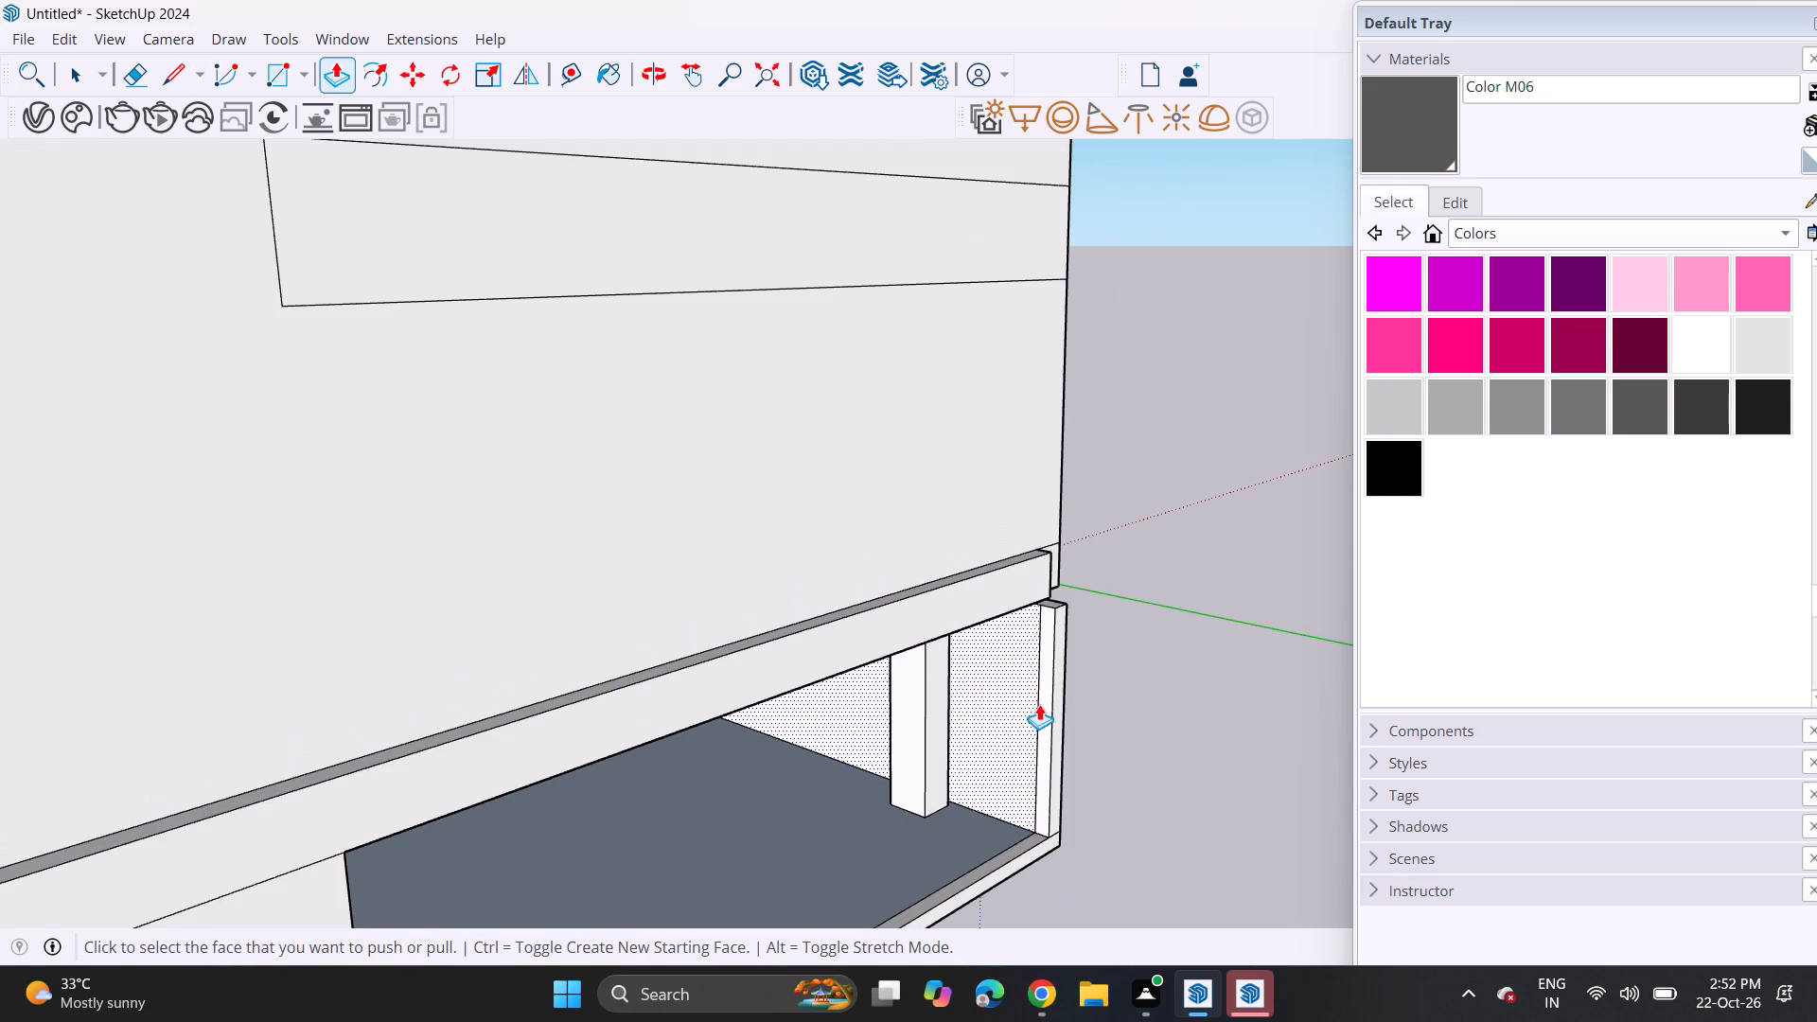
{"action": "left_click", "coordinate": [1040, 711]}
{"action": "scroll", "coordinate": [793, 841], "scroll_direction": "down", "scroll_amount": 7}
{"action": "middle_click_drag", "start_coordinate": [775, 832], "coordinate": [832, 620]}
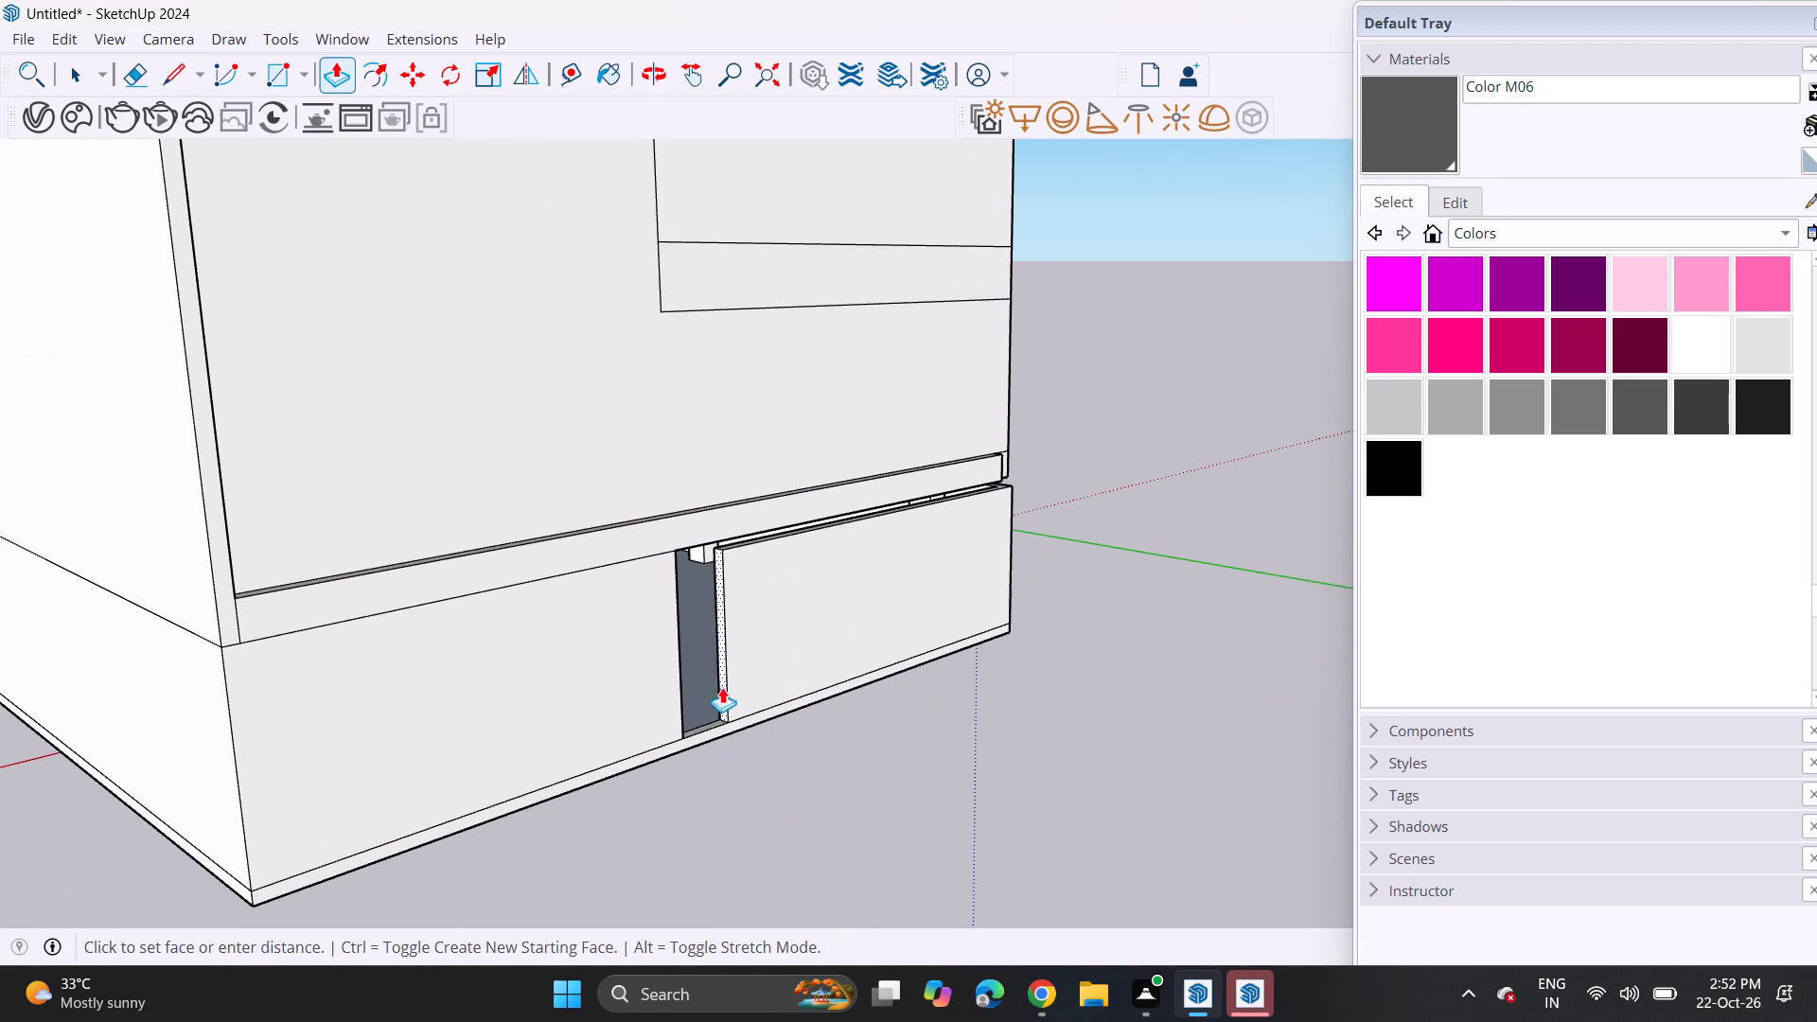
{"action": "left_click", "coordinate": [682, 722]}
Extend the front wall around the window, together with the lowest balcony's slab edge, forward to the base slab's front edge.
{"action": "middle_click_drag", "start_coordinate": [949, 566], "coordinate": [402, 538]}
{"action": "scroll", "coordinate": [477, 538], "scroll_direction": "up", "scroll_amount": 1}
{"action": "middle_click_drag", "start_coordinate": [940, 417], "coordinate": [142, 410]}
{"action": "scroll", "coordinate": [803, 426], "scroll_direction": "up", "scroll_amount": 1}
{"action": "middle_click_drag", "start_coordinate": [782, 417], "coordinate": [571, 406]}
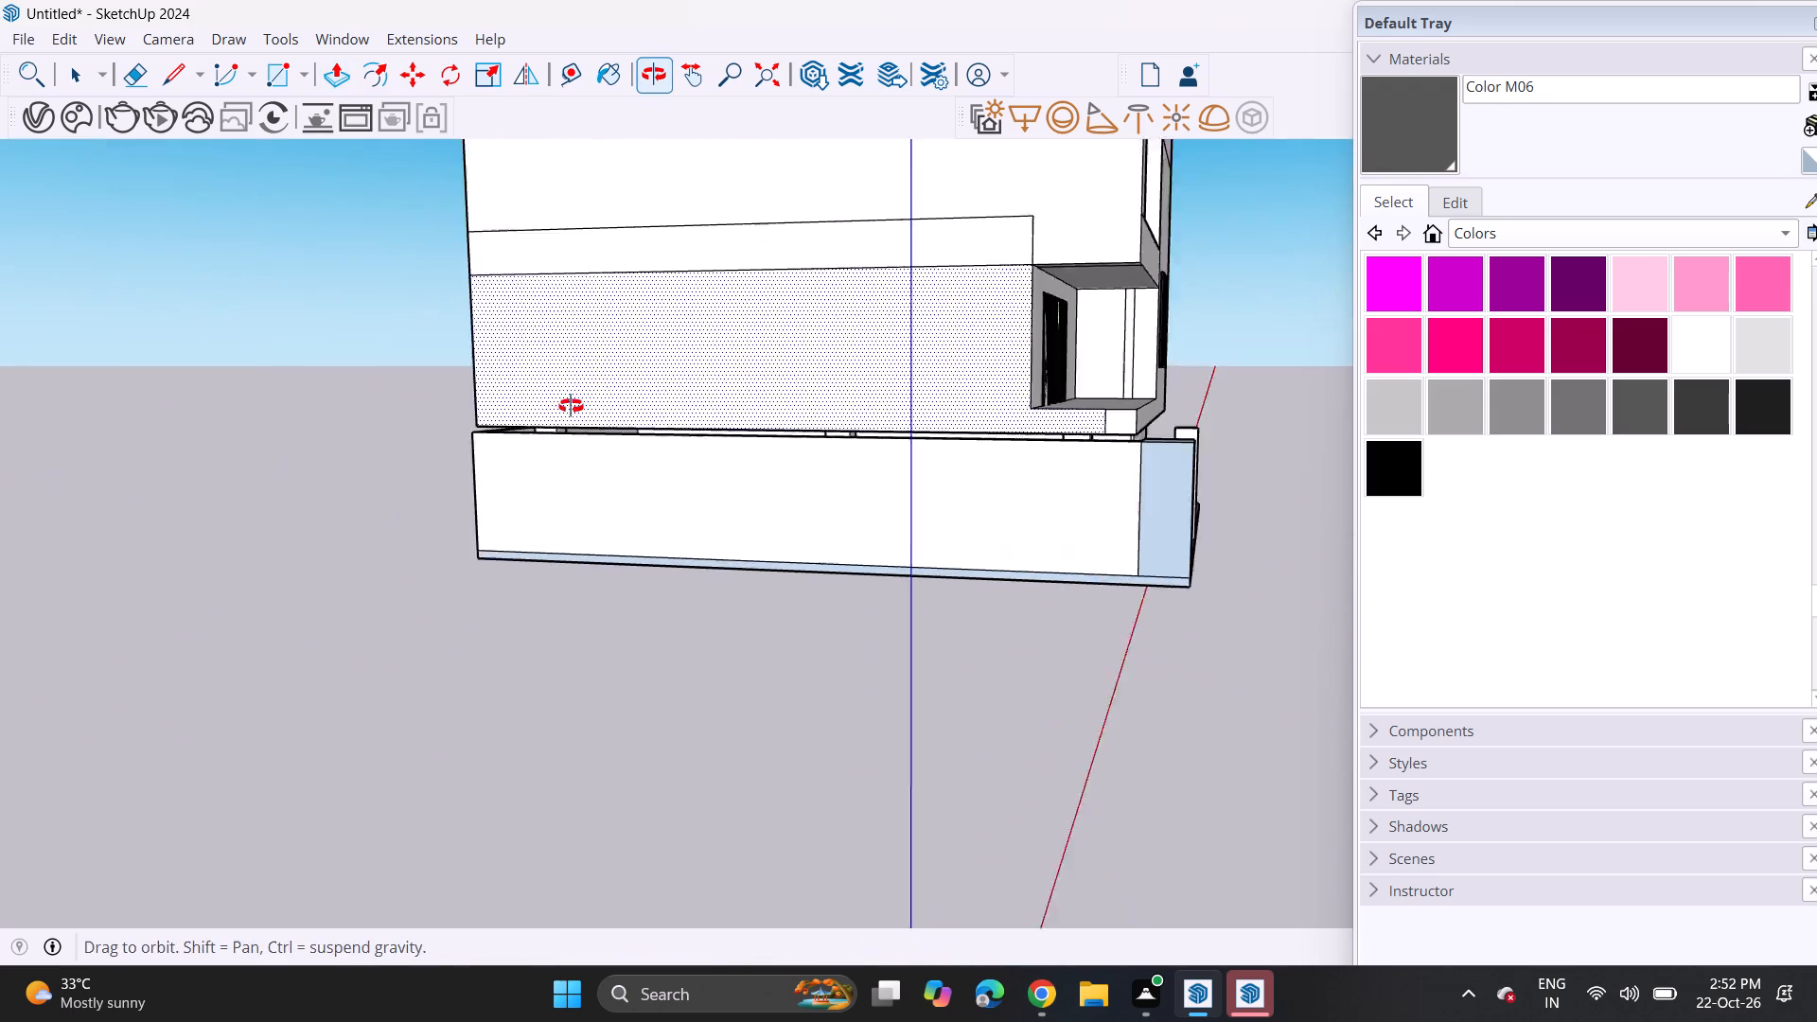
{"action": "middle_click_drag", "start_coordinate": [571, 406], "coordinate": [0, 414]}
{"action": "scroll", "coordinate": [731, 475], "scroll_direction": "up", "scroll_amount": 1}
{"action": "middle_click_drag", "start_coordinate": [574, 494], "coordinate": [285, 712], "text": "shift"}
{"action": "middle_click_drag", "start_coordinate": [499, 694], "coordinate": [622, 614]}
{"action": "scroll", "coordinate": [705, 621], "scroll_direction": "down", "scroll_amount": 5}
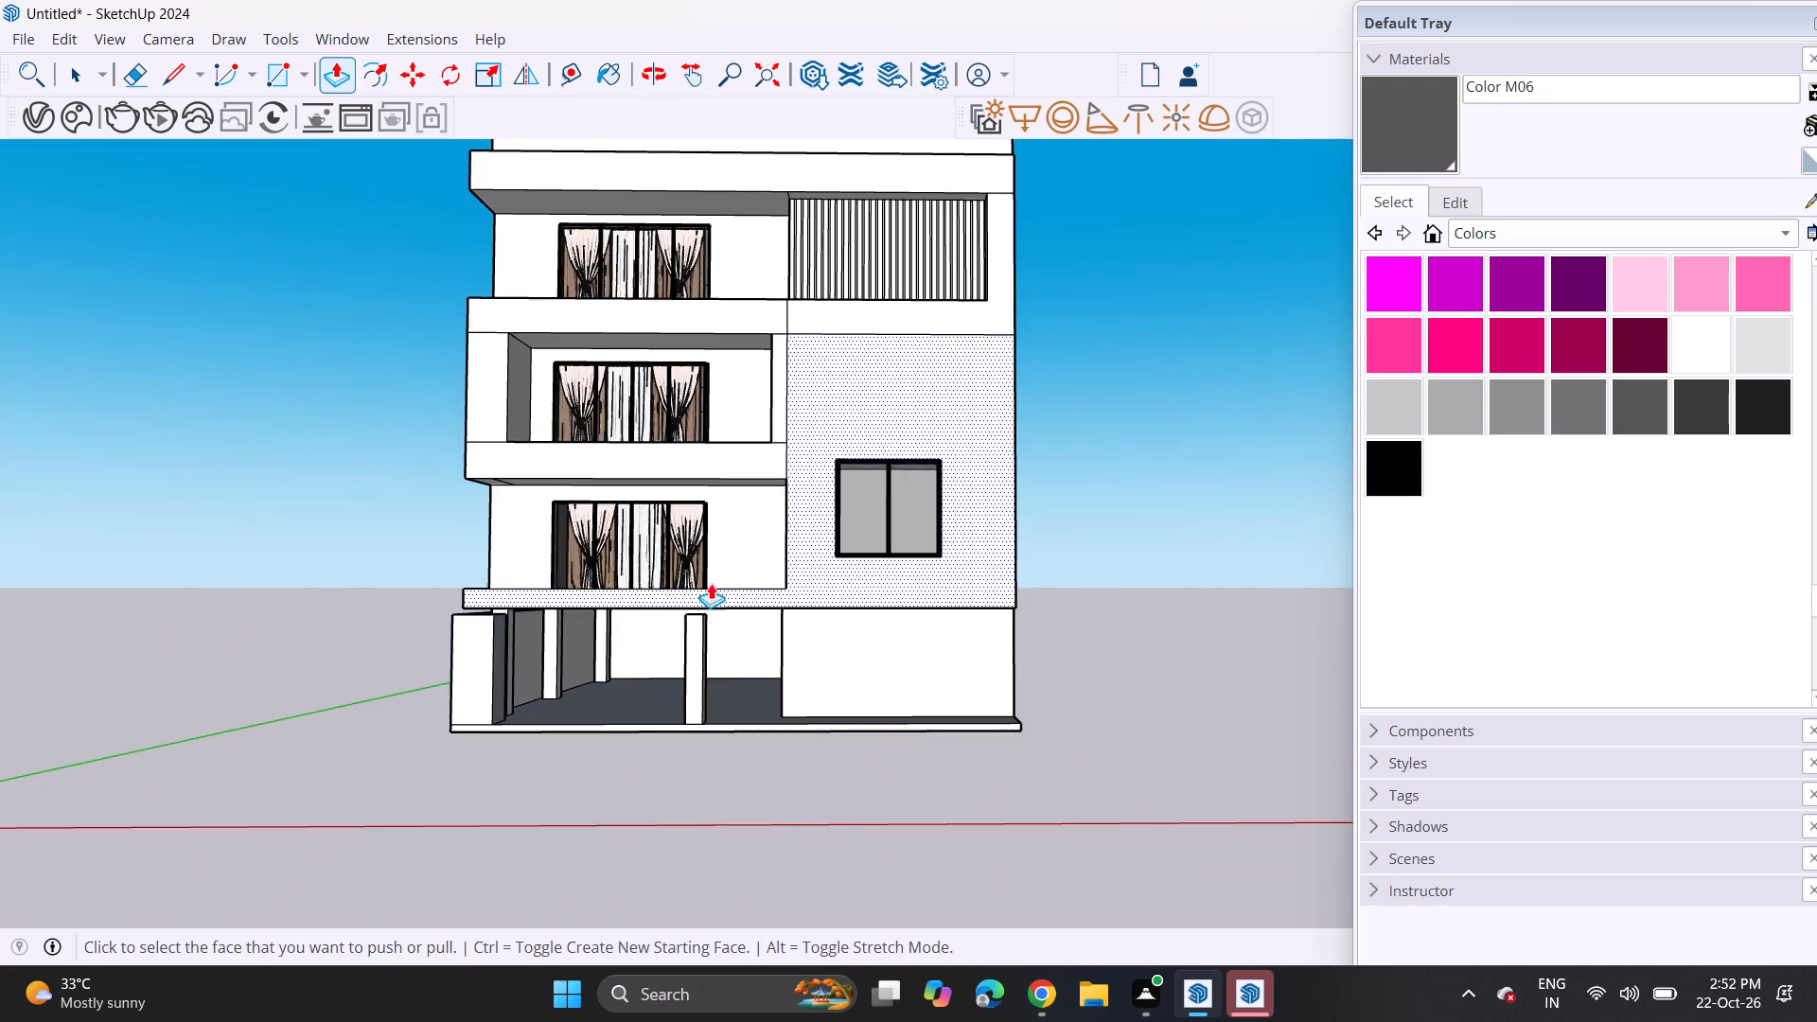
{"action": "middle_click_drag", "start_coordinate": [711, 583], "coordinate": [741, 764]}
{"action": "middle_click_drag", "start_coordinate": [765, 677], "coordinate": [242, 839]}
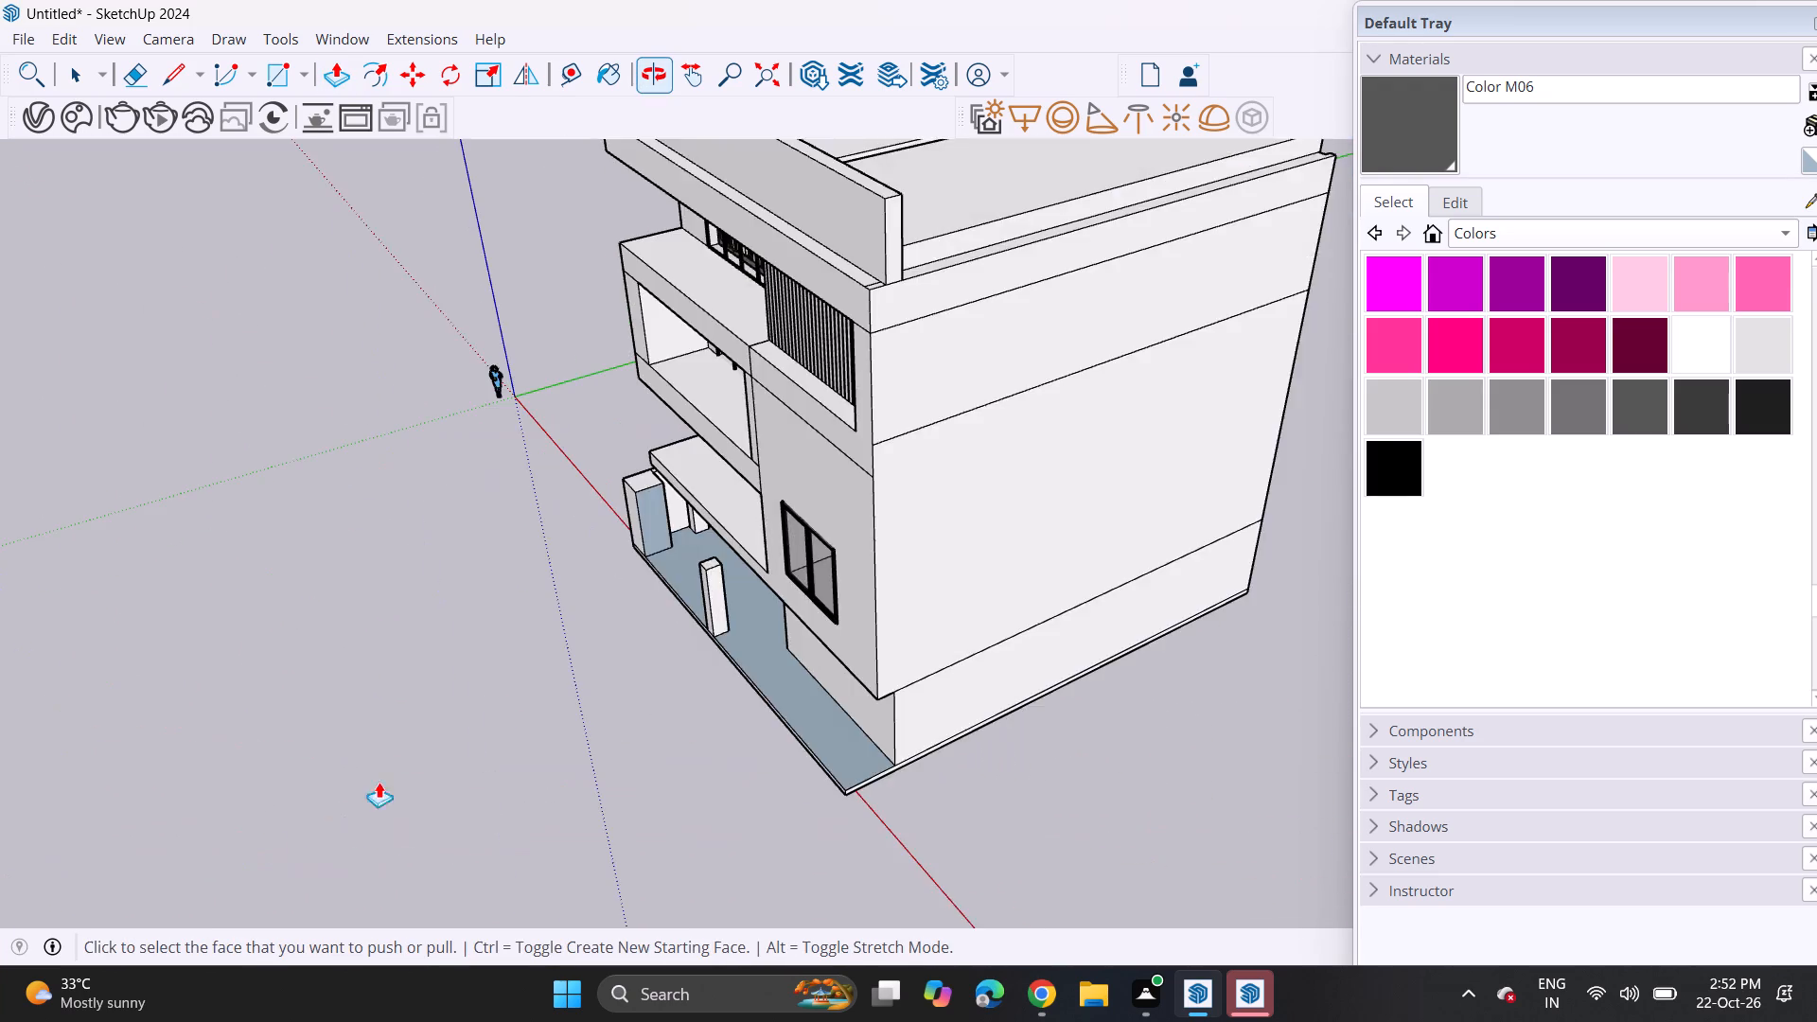
{"action": "scroll", "coordinate": [561, 629], "scroll_direction": "up", "scroll_amount": 6}
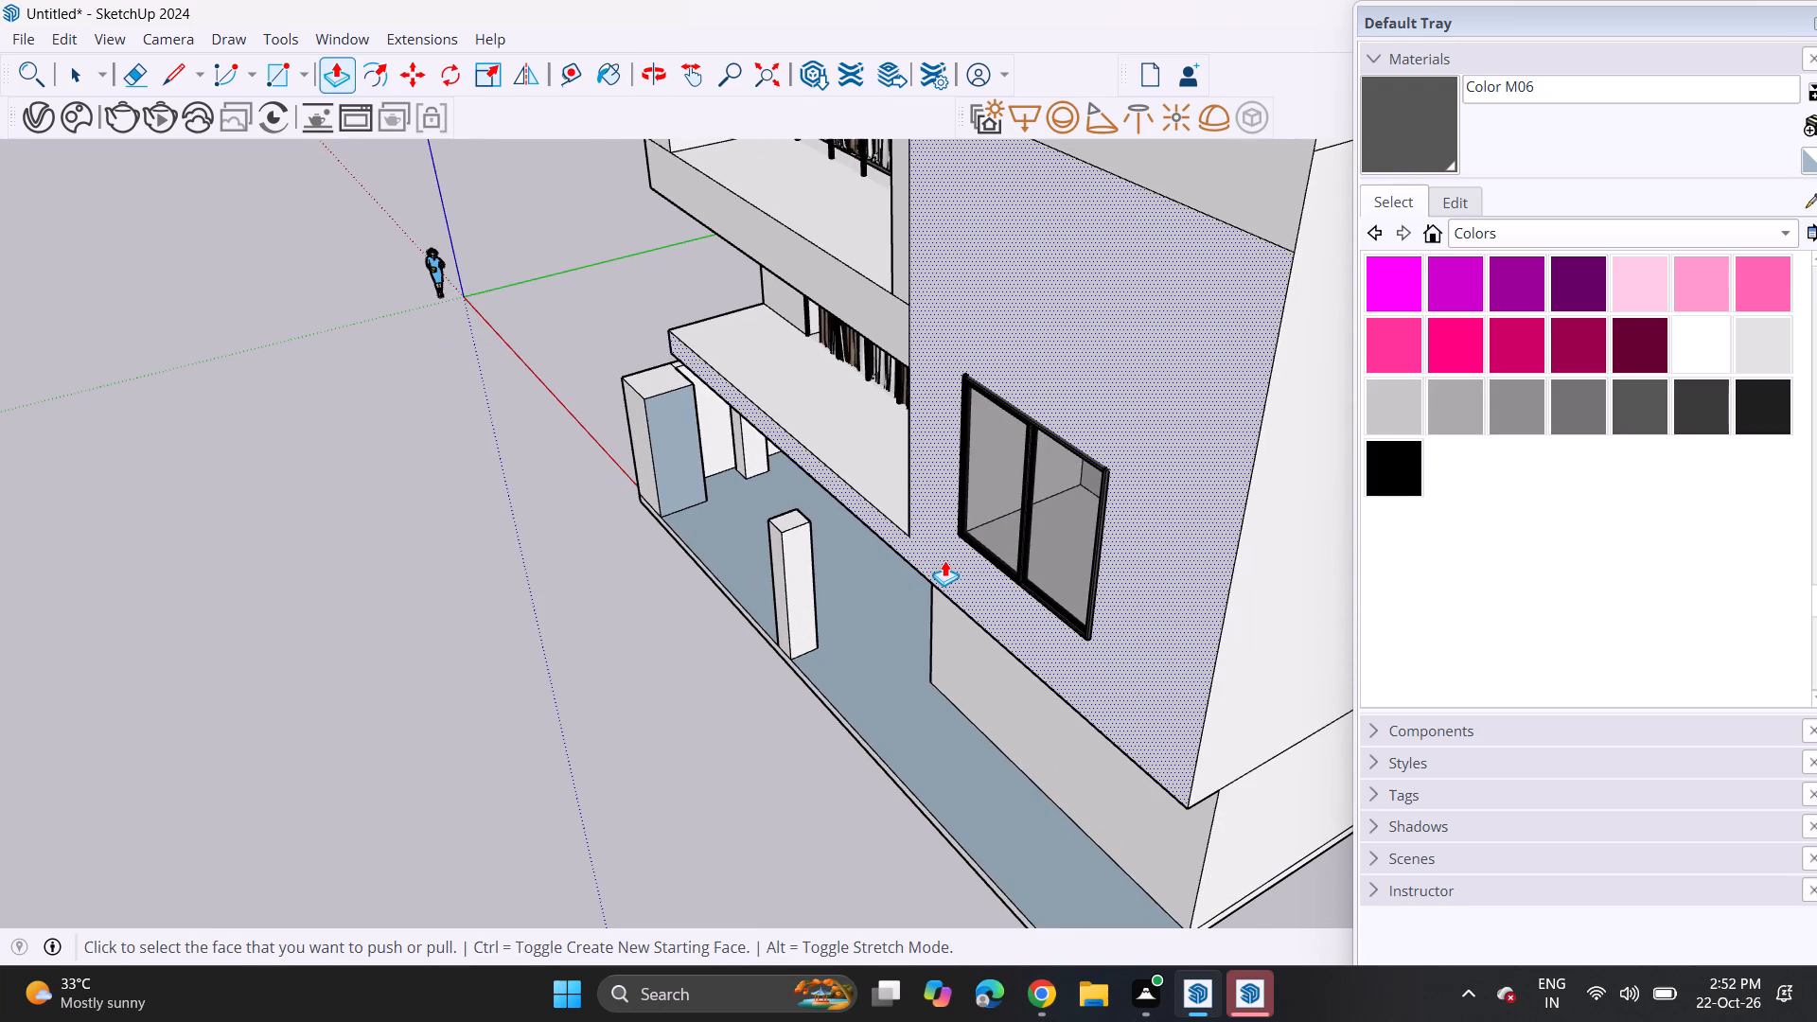
{"action": "left_click", "coordinate": [944, 560]}
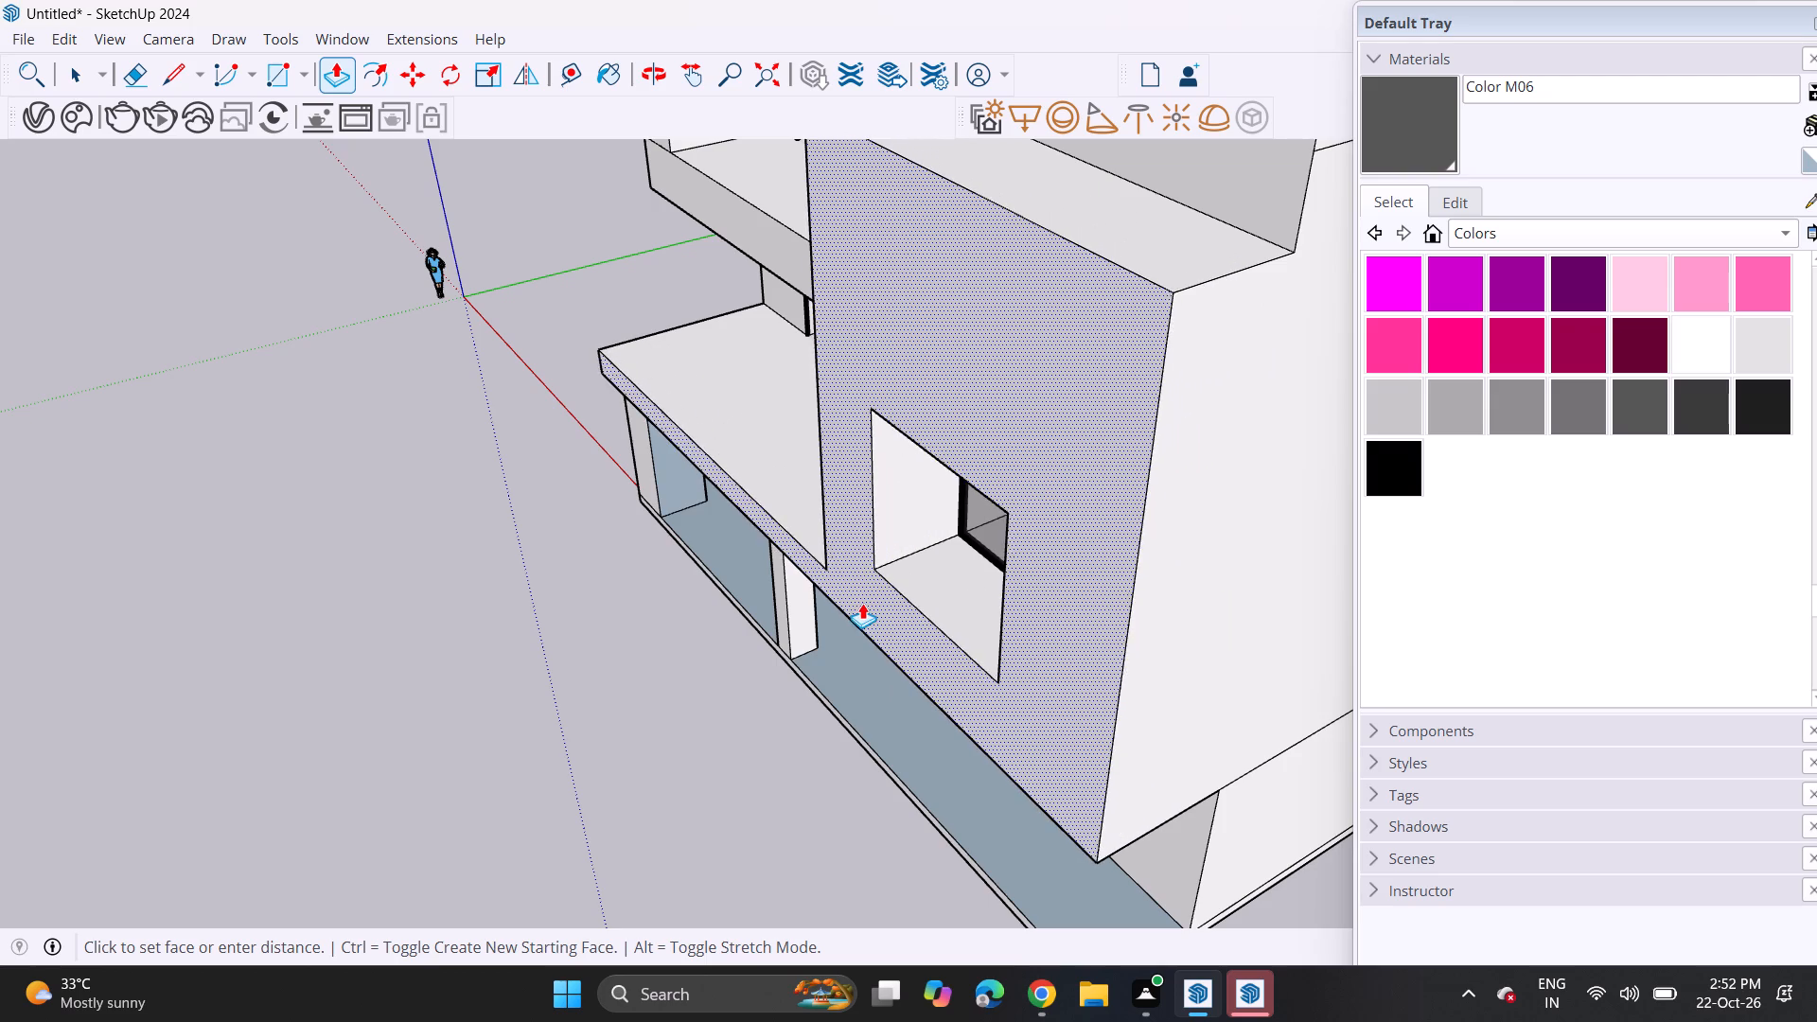
{"action": "middle_click_drag", "start_coordinate": [844, 559], "coordinate": [1034, 349]}
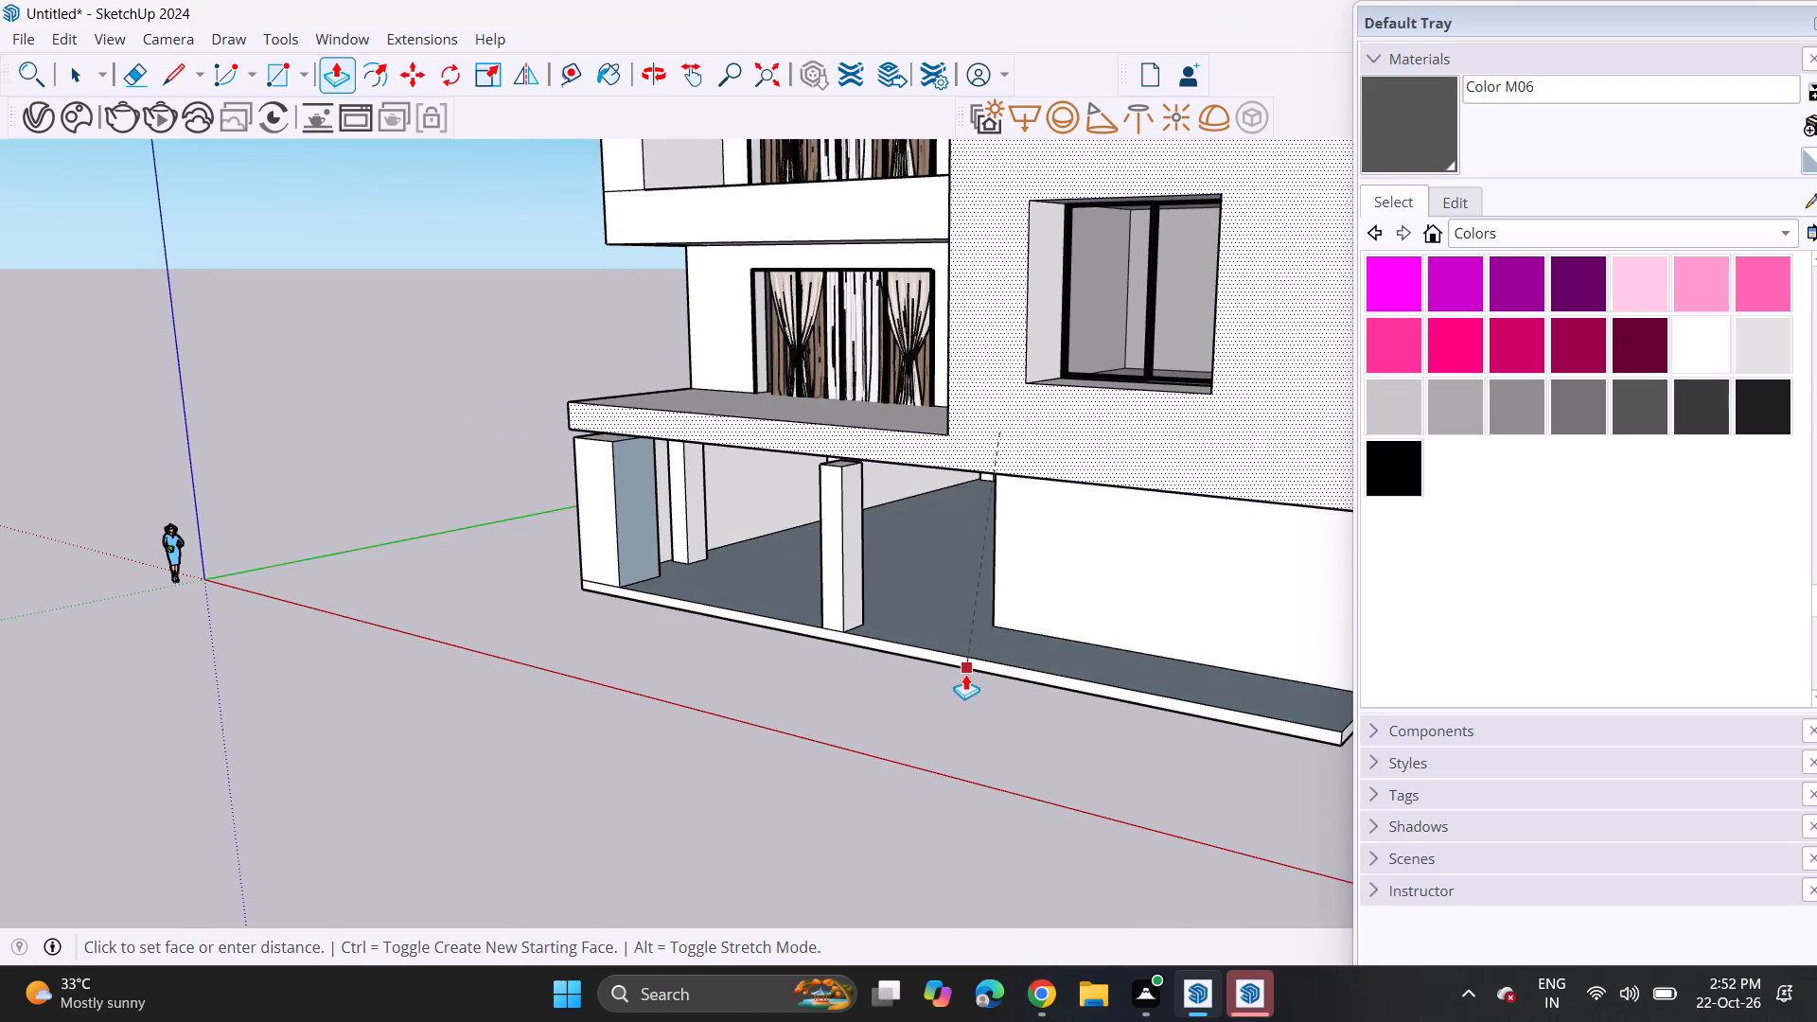
{"action": "left_click", "coordinate": [965, 675]}
Raise the tops of the front column and the corner pillar to the underside of the lowest balcony slab.
{"action": "scroll", "coordinate": [826, 449], "scroll_direction": "up", "scroll_amount": 11}
{"action": "left_click", "coordinate": [848, 458]}
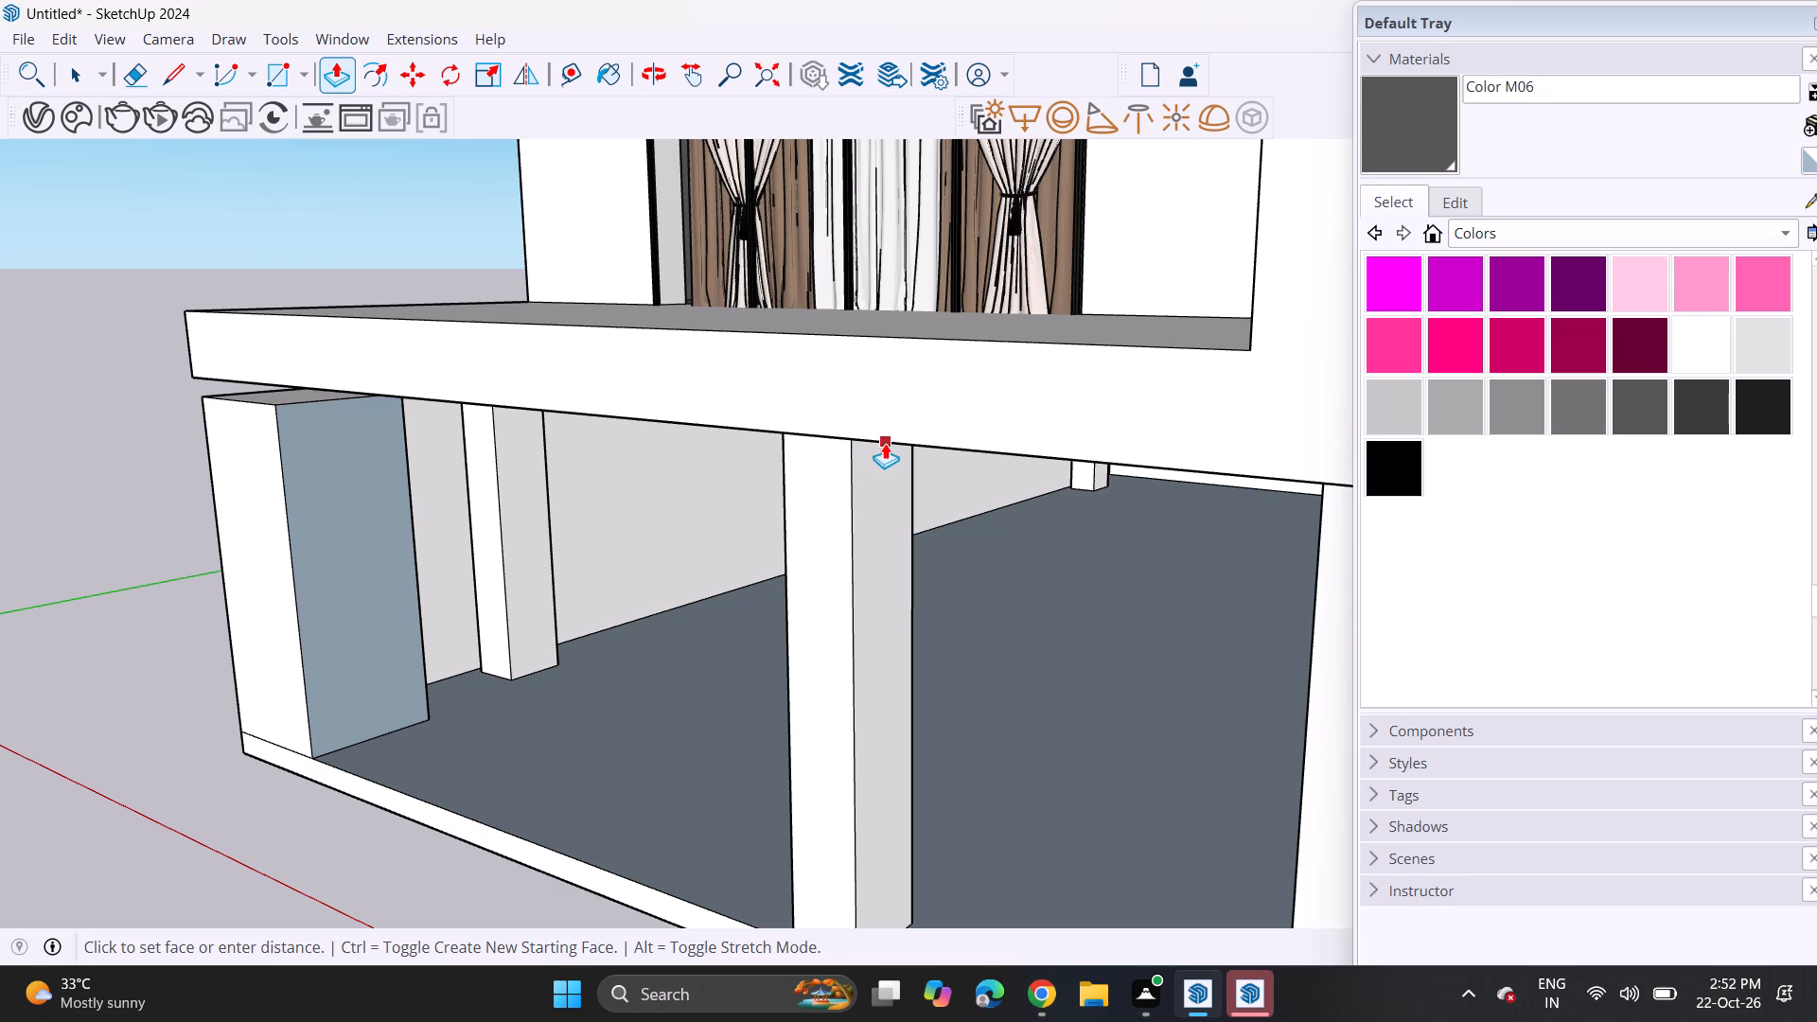
{"action": "left_click", "coordinate": [885, 443]}
{"action": "double_click", "coordinate": [282, 395]}
{"action": "scroll", "coordinate": [357, 452], "scroll_direction": "down", "scroll_amount": 3}
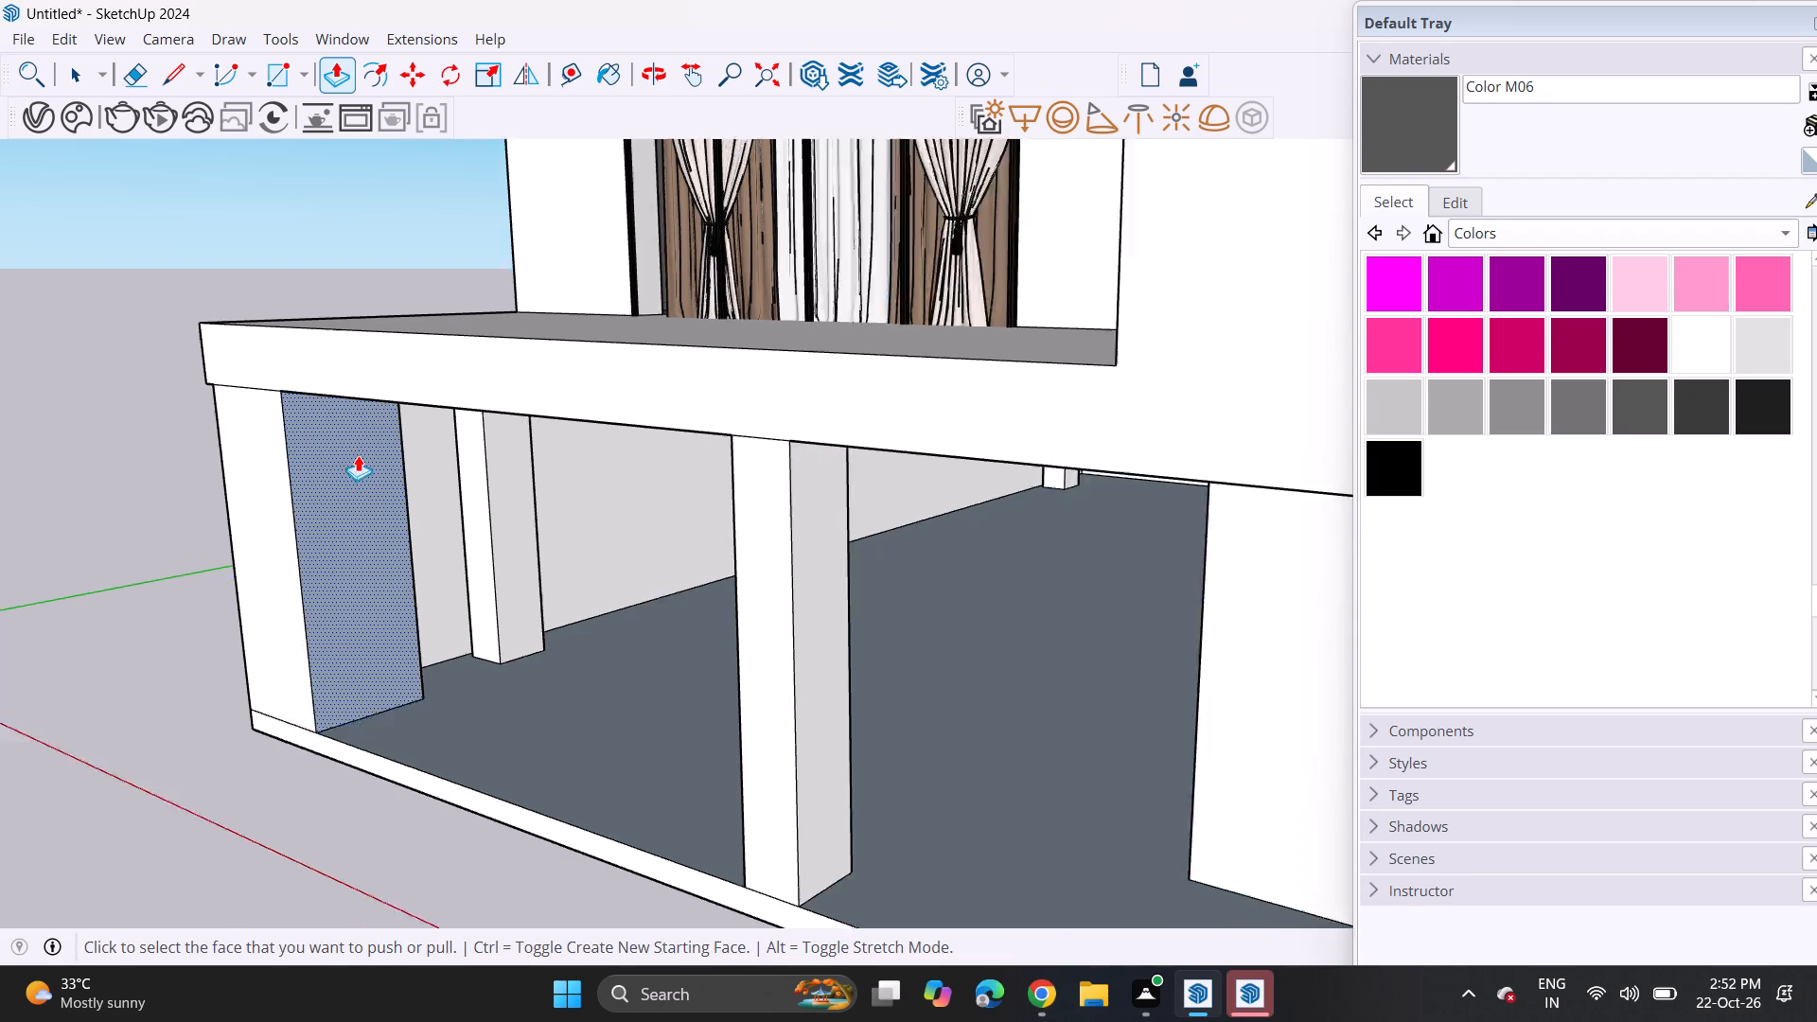
Extend the middle balcony's lower band, side piers and upper band forward, level with the projecting window wall.
{"action": "scroll", "coordinate": [358, 455], "scroll_direction": "down", "scroll_amount": 9}
{"action": "middle_click_drag", "start_coordinate": [439, 499], "coordinate": [346, 725], "text": "shift"}
{"action": "middle_click_drag", "start_coordinate": [339, 749], "coordinate": [573, 653]}
{"action": "scroll", "coordinate": [339, 749], "scroll_direction": "up", "scroll_amount": 1}
{"action": "scroll", "coordinate": [633, 618], "scroll_direction": "down", "scroll_amount": 7}
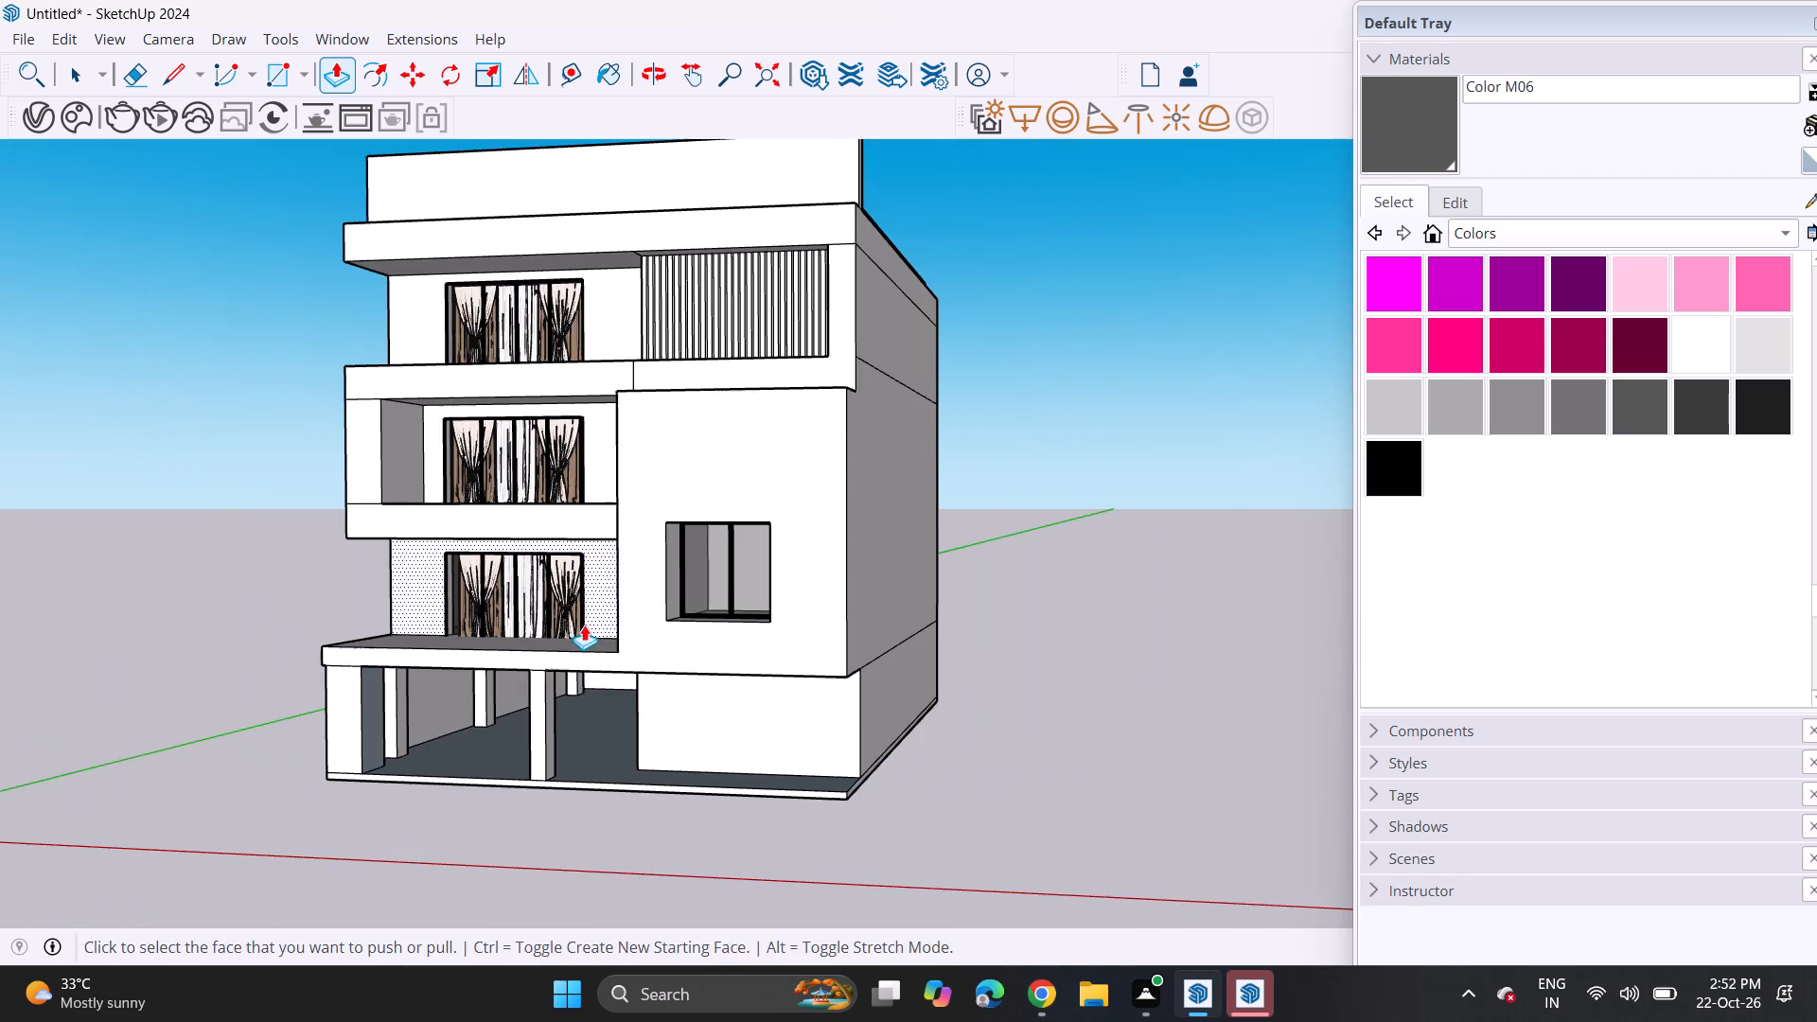
{"action": "middle_click_drag", "start_coordinate": [530, 597], "coordinate": [1030, 637]}
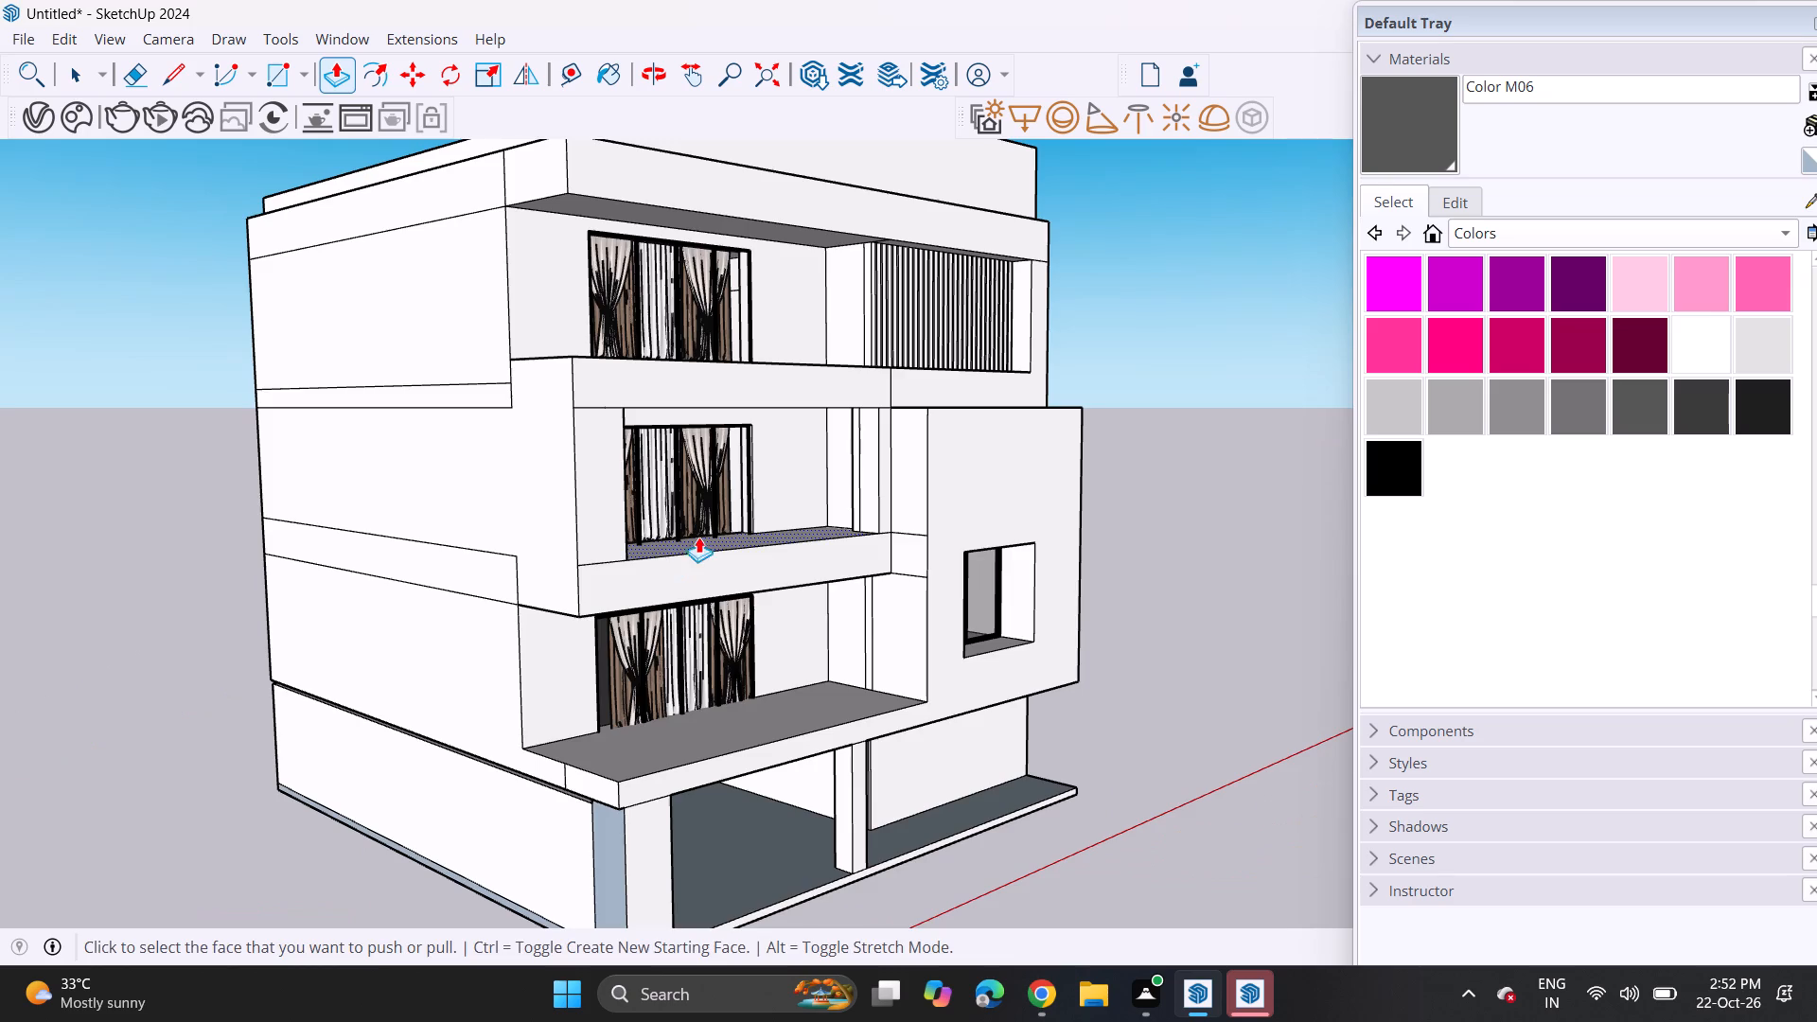
{"action": "middle_click_drag", "start_coordinate": [700, 537], "coordinate": [780, 626]}
{"action": "scroll", "coordinate": [899, 554], "scroll_direction": "up", "scroll_amount": 5}
{"action": "left_click", "coordinate": [838, 606]}
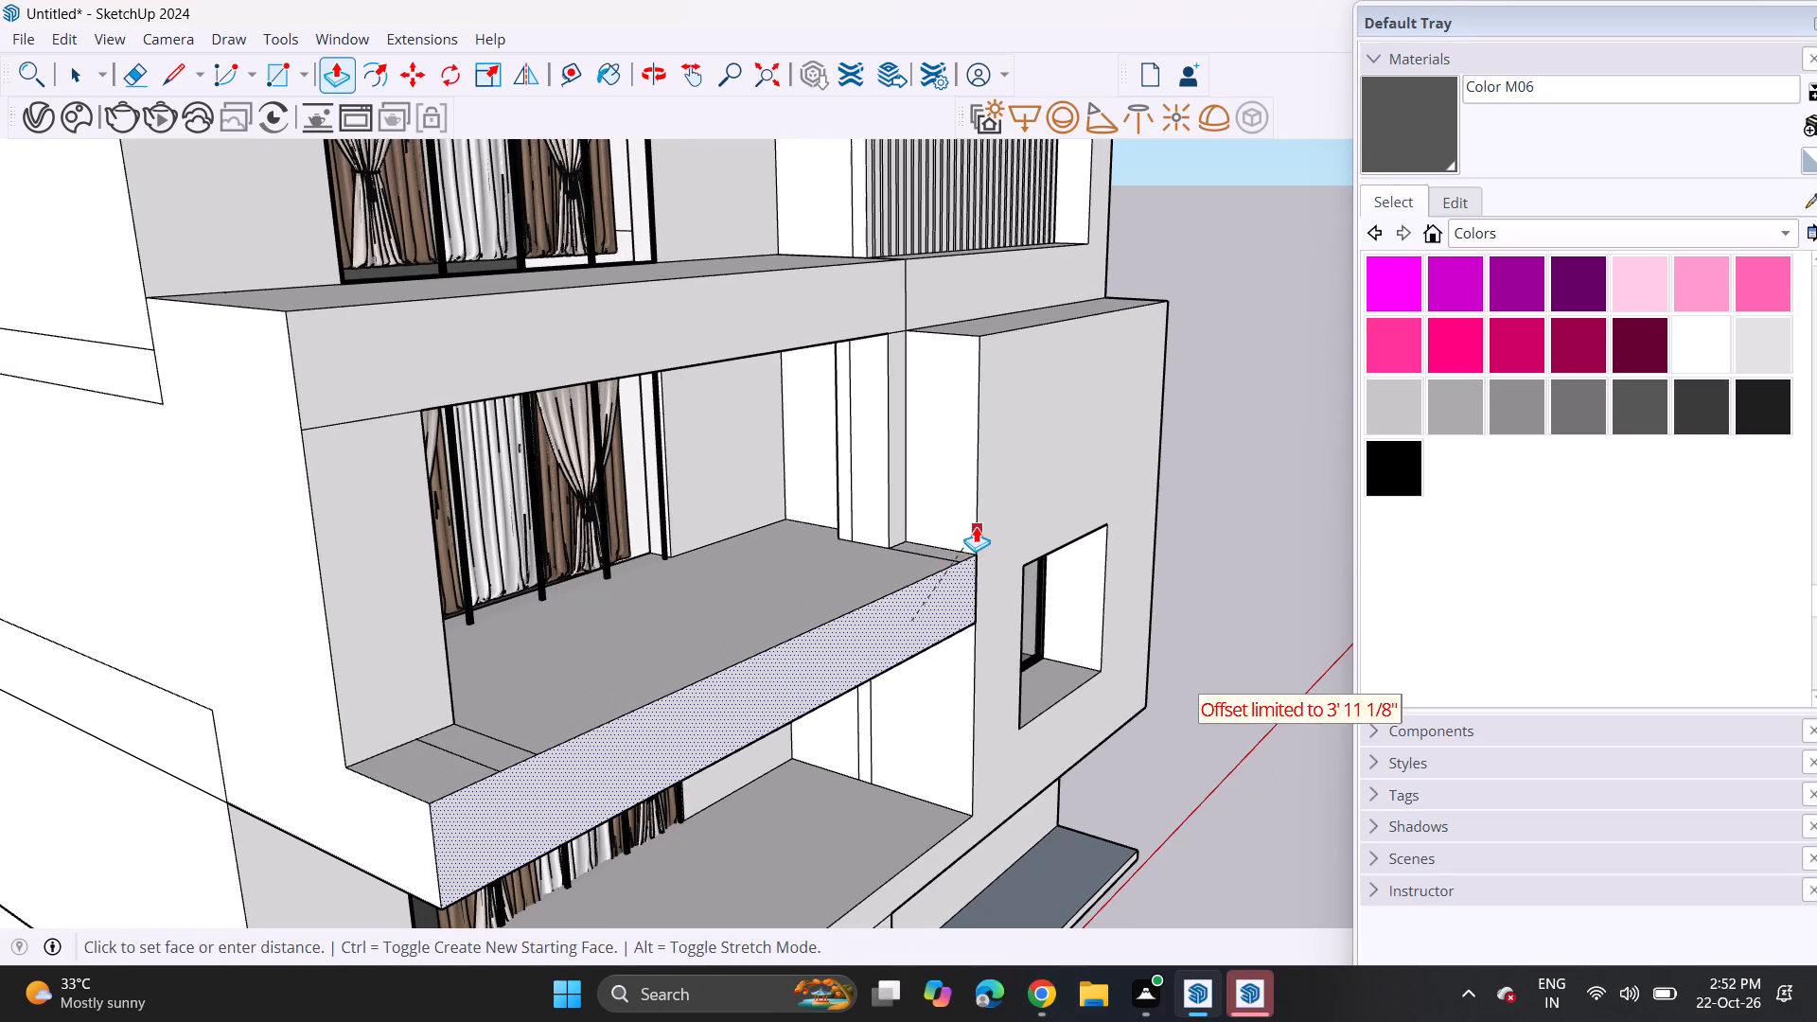
{"action": "left_click", "coordinate": [976, 525]}
{"action": "double_click", "coordinate": [433, 626]}
{"action": "double_click", "coordinate": [471, 323]}
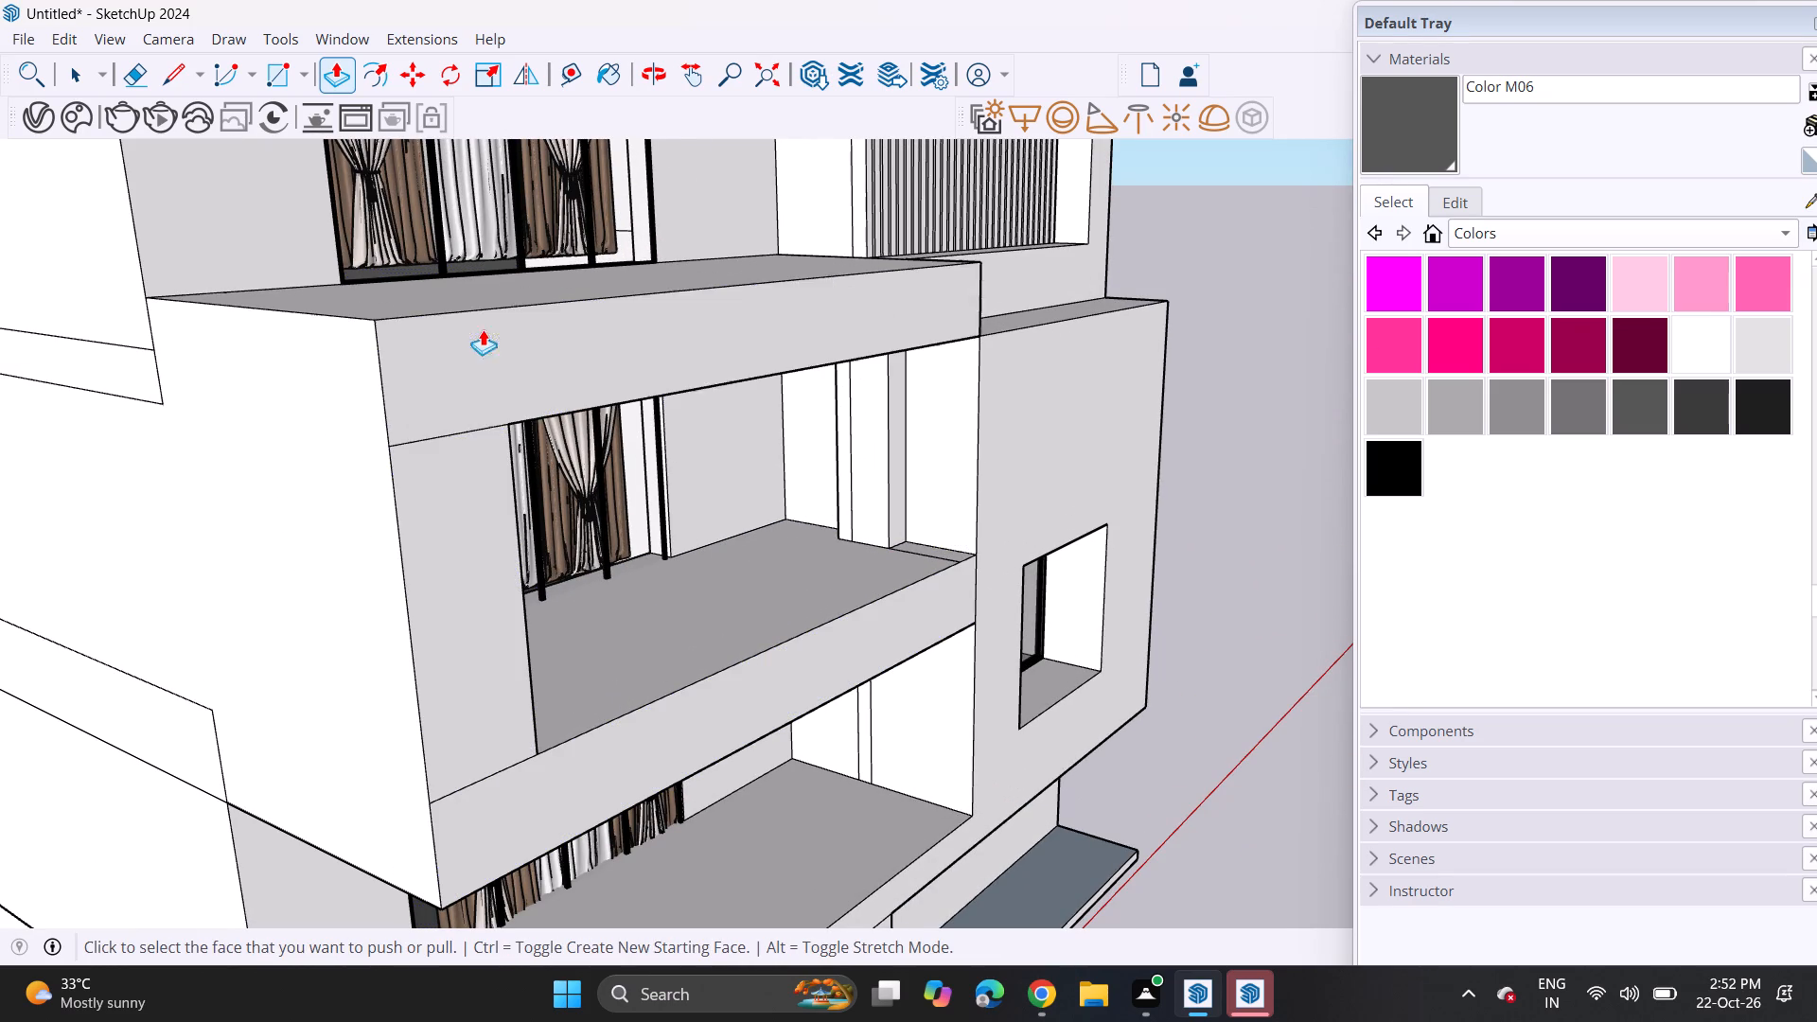
{"action": "double_click", "coordinate": [899, 443]}
Extend the wall frame around the top-floor slatted panel forward by the same distance as the balcony frame.
{"action": "middle_click_drag", "start_coordinate": [962, 442], "coordinate": [656, 365]}
{"action": "scroll", "coordinate": [875, 395], "scroll_direction": "up", "scroll_amount": 2}
{"action": "scroll", "coordinate": [509, 434], "scroll_direction": "down", "scroll_amount": 7}
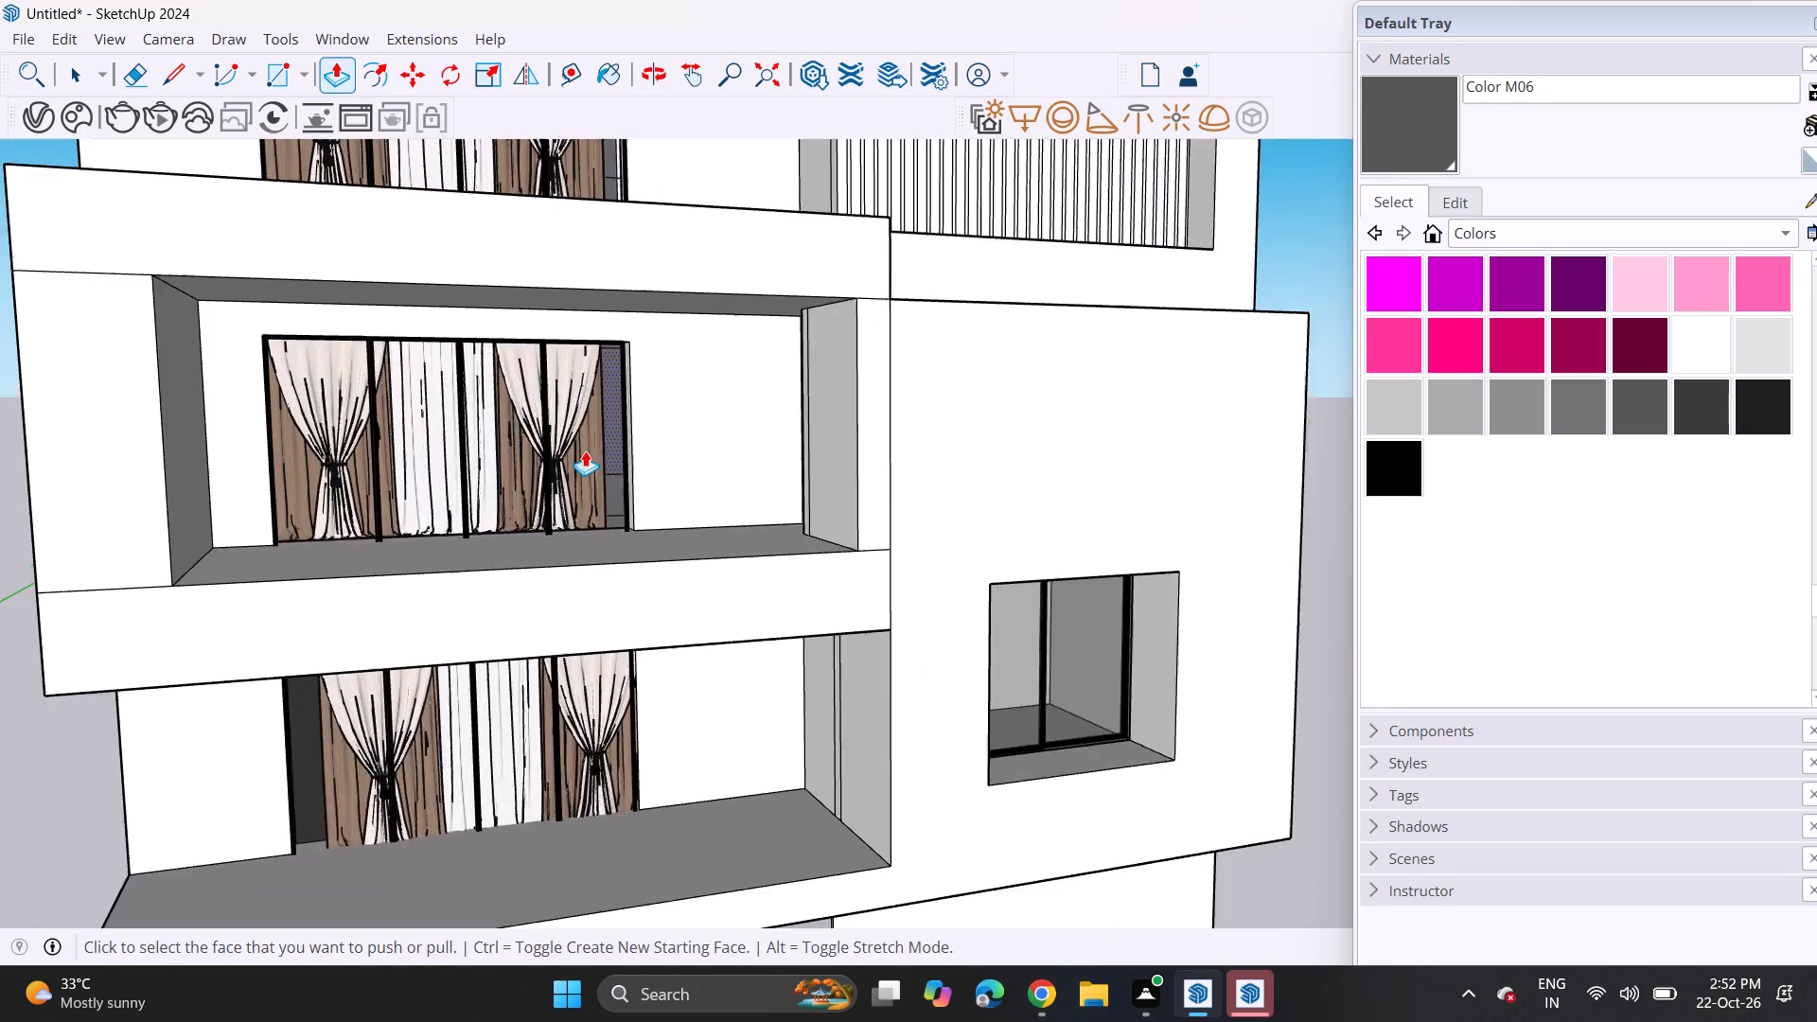
{"action": "middle_click_drag", "start_coordinate": [765, 428], "coordinate": [783, 741]}
{"action": "middle_click_drag", "start_coordinate": [727, 699], "coordinate": [548, 651]}
{"action": "scroll", "coordinate": [553, 653], "scroll_direction": "up", "scroll_amount": 1}
{"action": "middle_click_drag", "start_coordinate": [863, 607], "coordinate": [541, 787]}
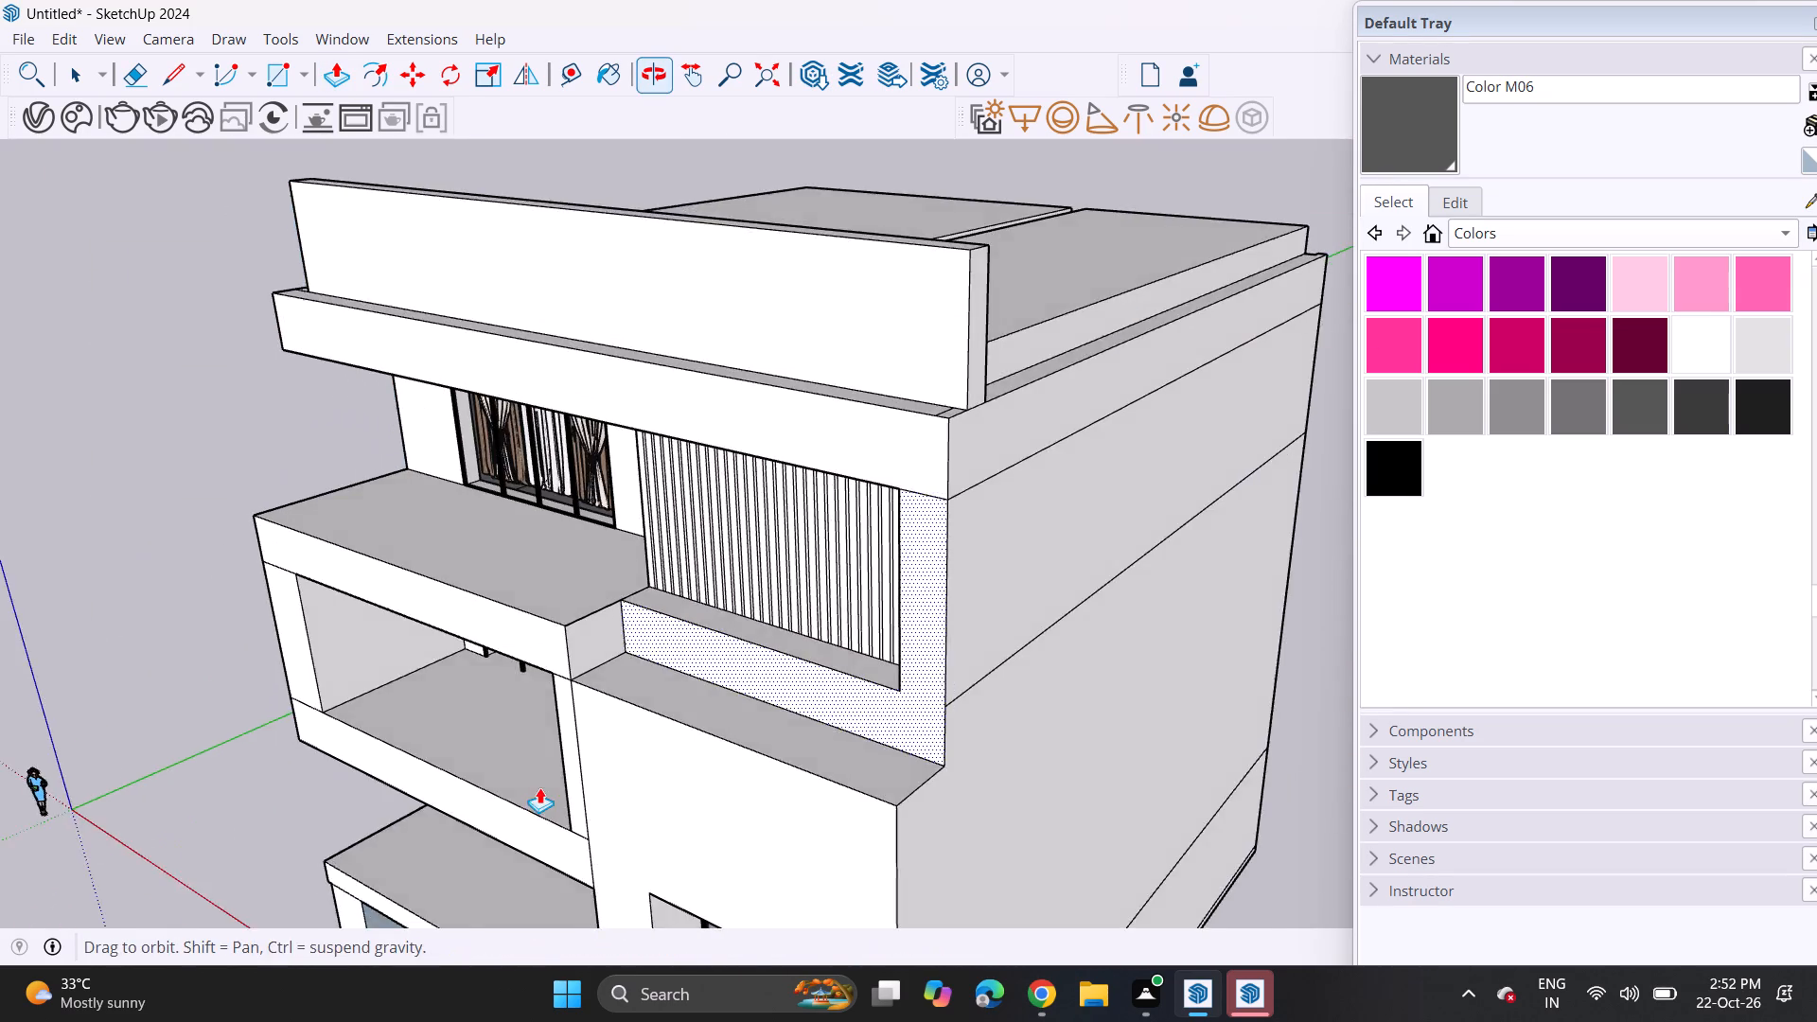
{"action": "scroll", "coordinate": [677, 663], "scroll_direction": "up", "scroll_amount": 5}
{"action": "double_click", "coordinate": [679, 661]}
Extend the roof slab's front band below the parapet forward by the same distance, over the slatted panel's frame.
{"action": "scroll", "coordinate": [592, 710], "scroll_direction": "down", "scroll_amount": 6}
{"action": "middle_click_drag", "start_coordinate": [592, 784], "coordinate": [860, 578]}
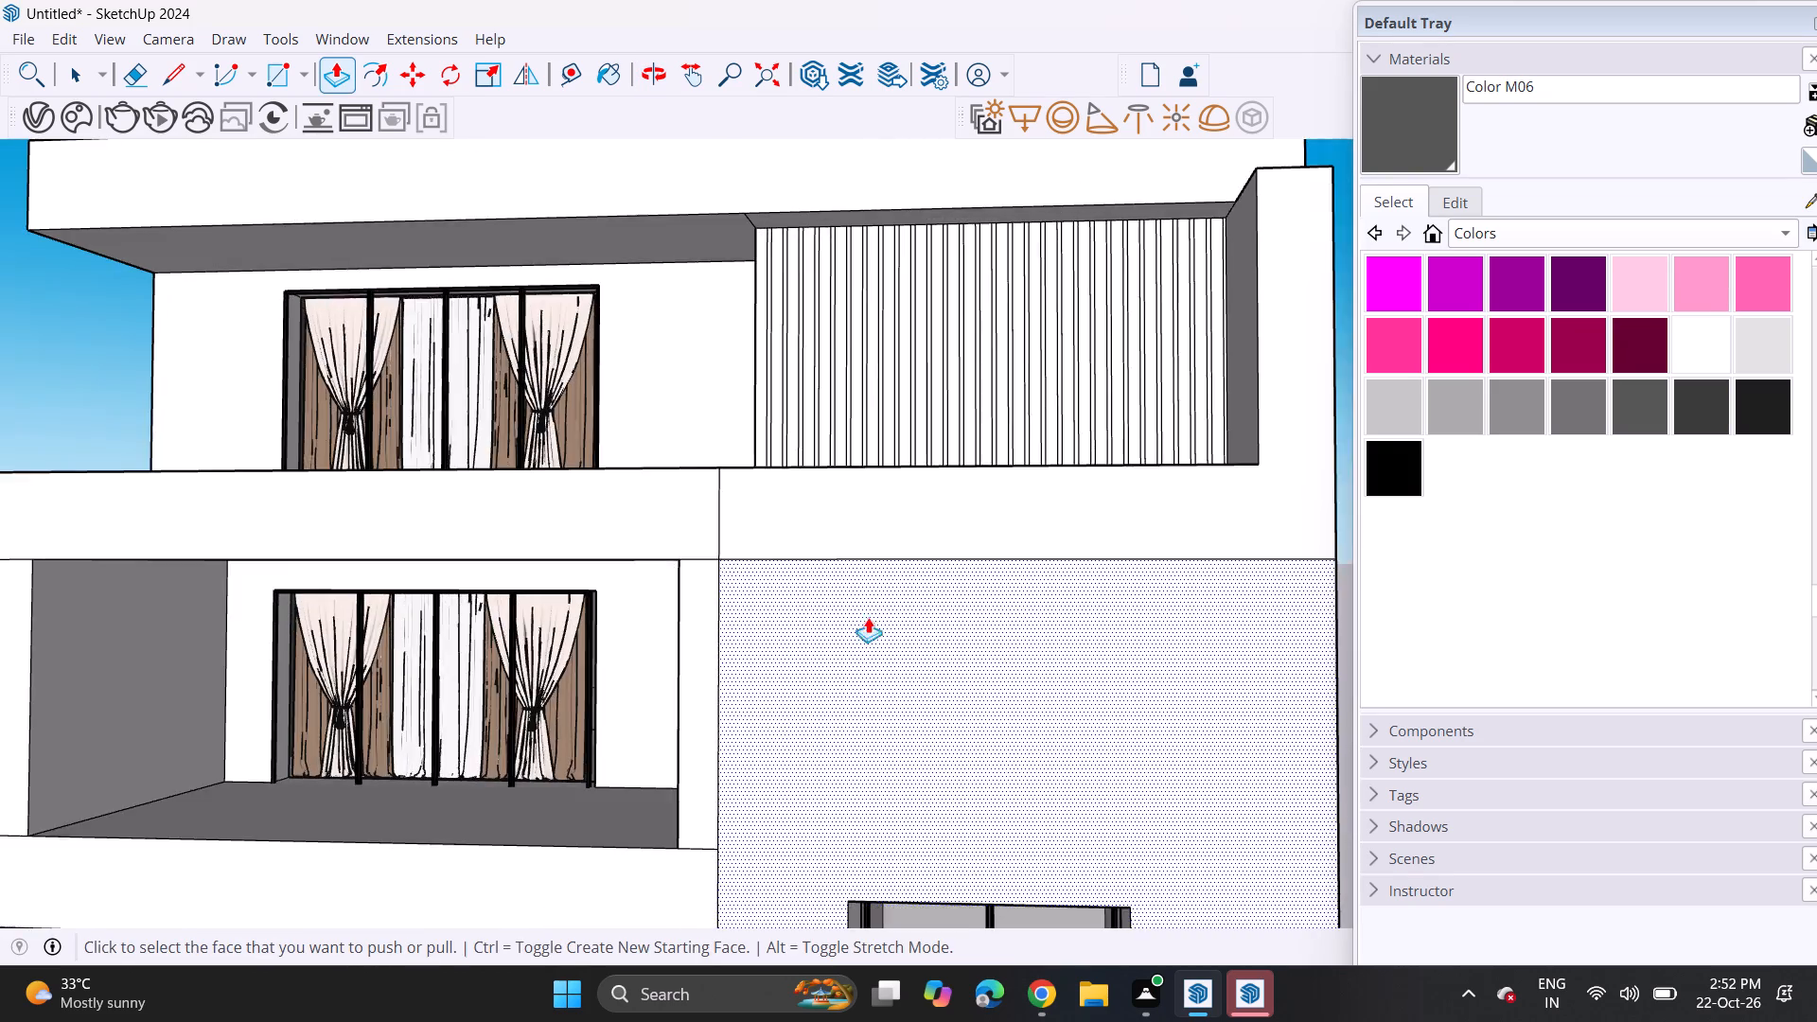
{"action": "scroll", "coordinate": [744, 697], "scroll_direction": "down", "scroll_amount": 7}
{"action": "middle_click_drag", "start_coordinate": [874, 556], "coordinate": [523, 793]}
{"action": "double_click", "coordinate": [803, 514]}
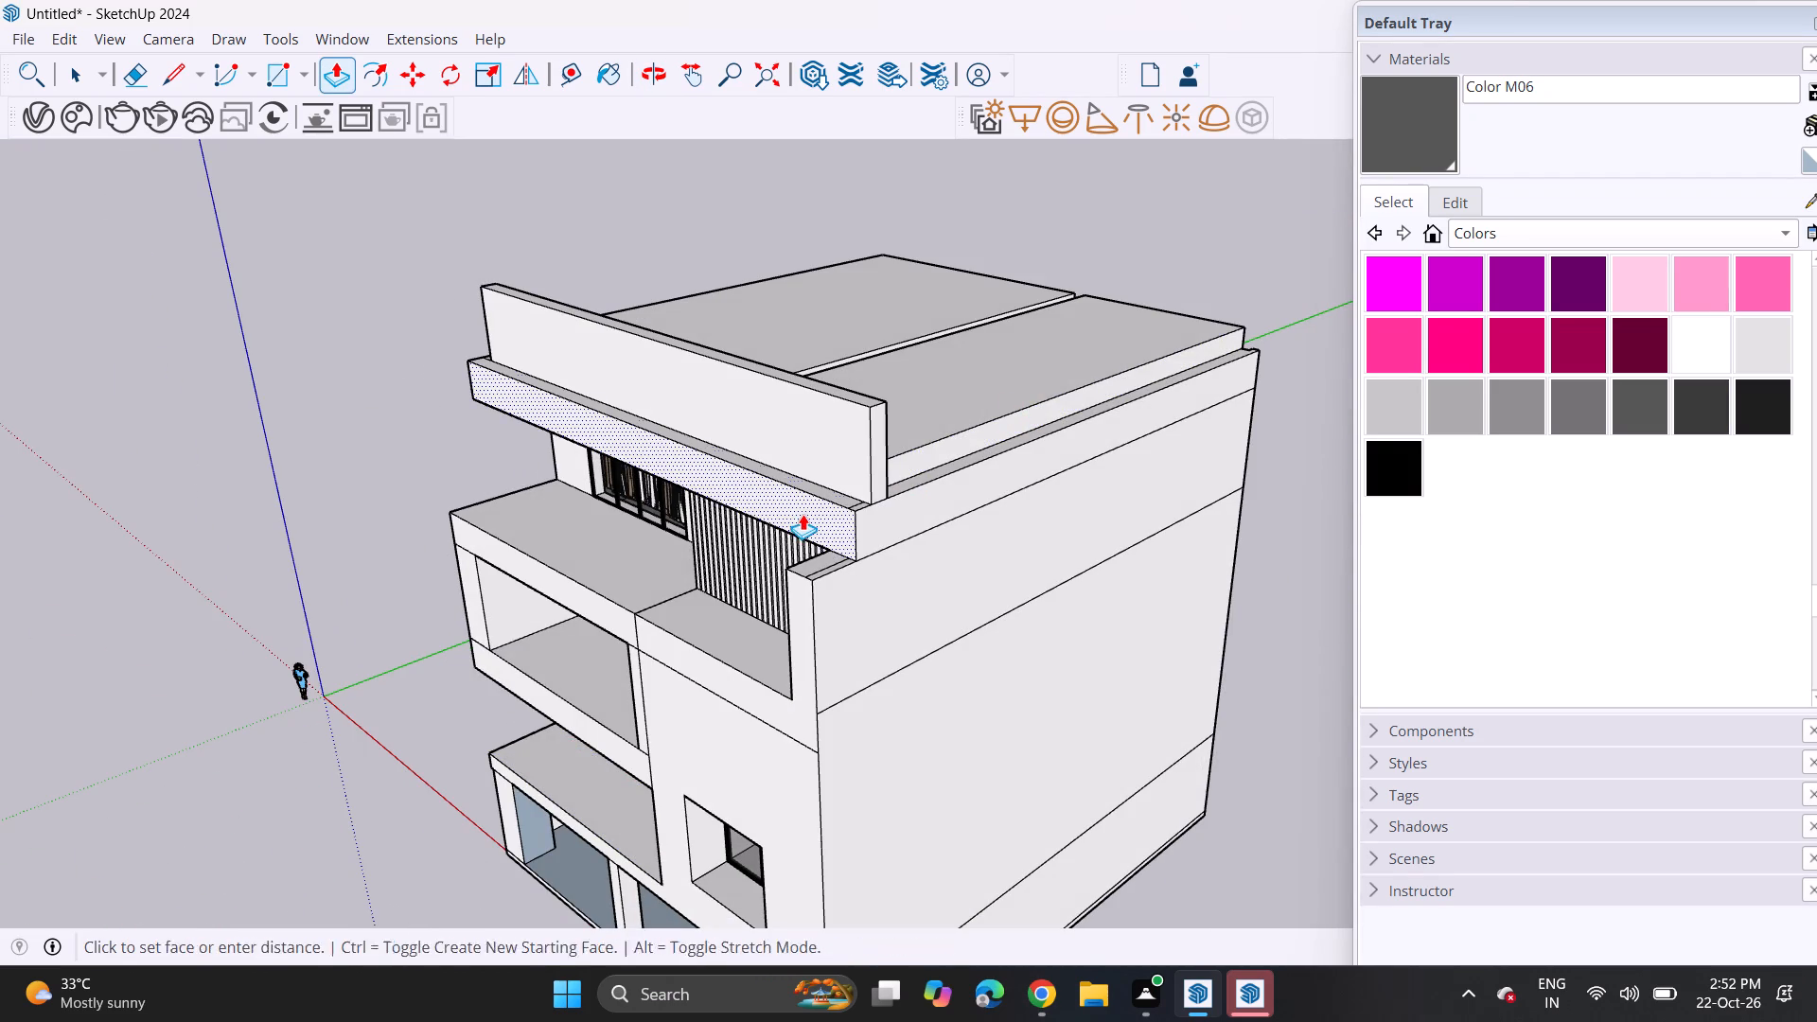
{"action": "middle_click_drag", "start_coordinate": [759, 681], "coordinate": [1123, 431]}
{"action": "scroll", "coordinate": [1142, 431], "scroll_direction": "up", "scroll_amount": 1}
{"action": "scroll", "coordinate": [950, 533], "scroll_direction": "down", "scroll_amount": 6}
{"action": "middle_click_drag", "start_coordinate": [874, 626], "coordinate": [914, 668]}
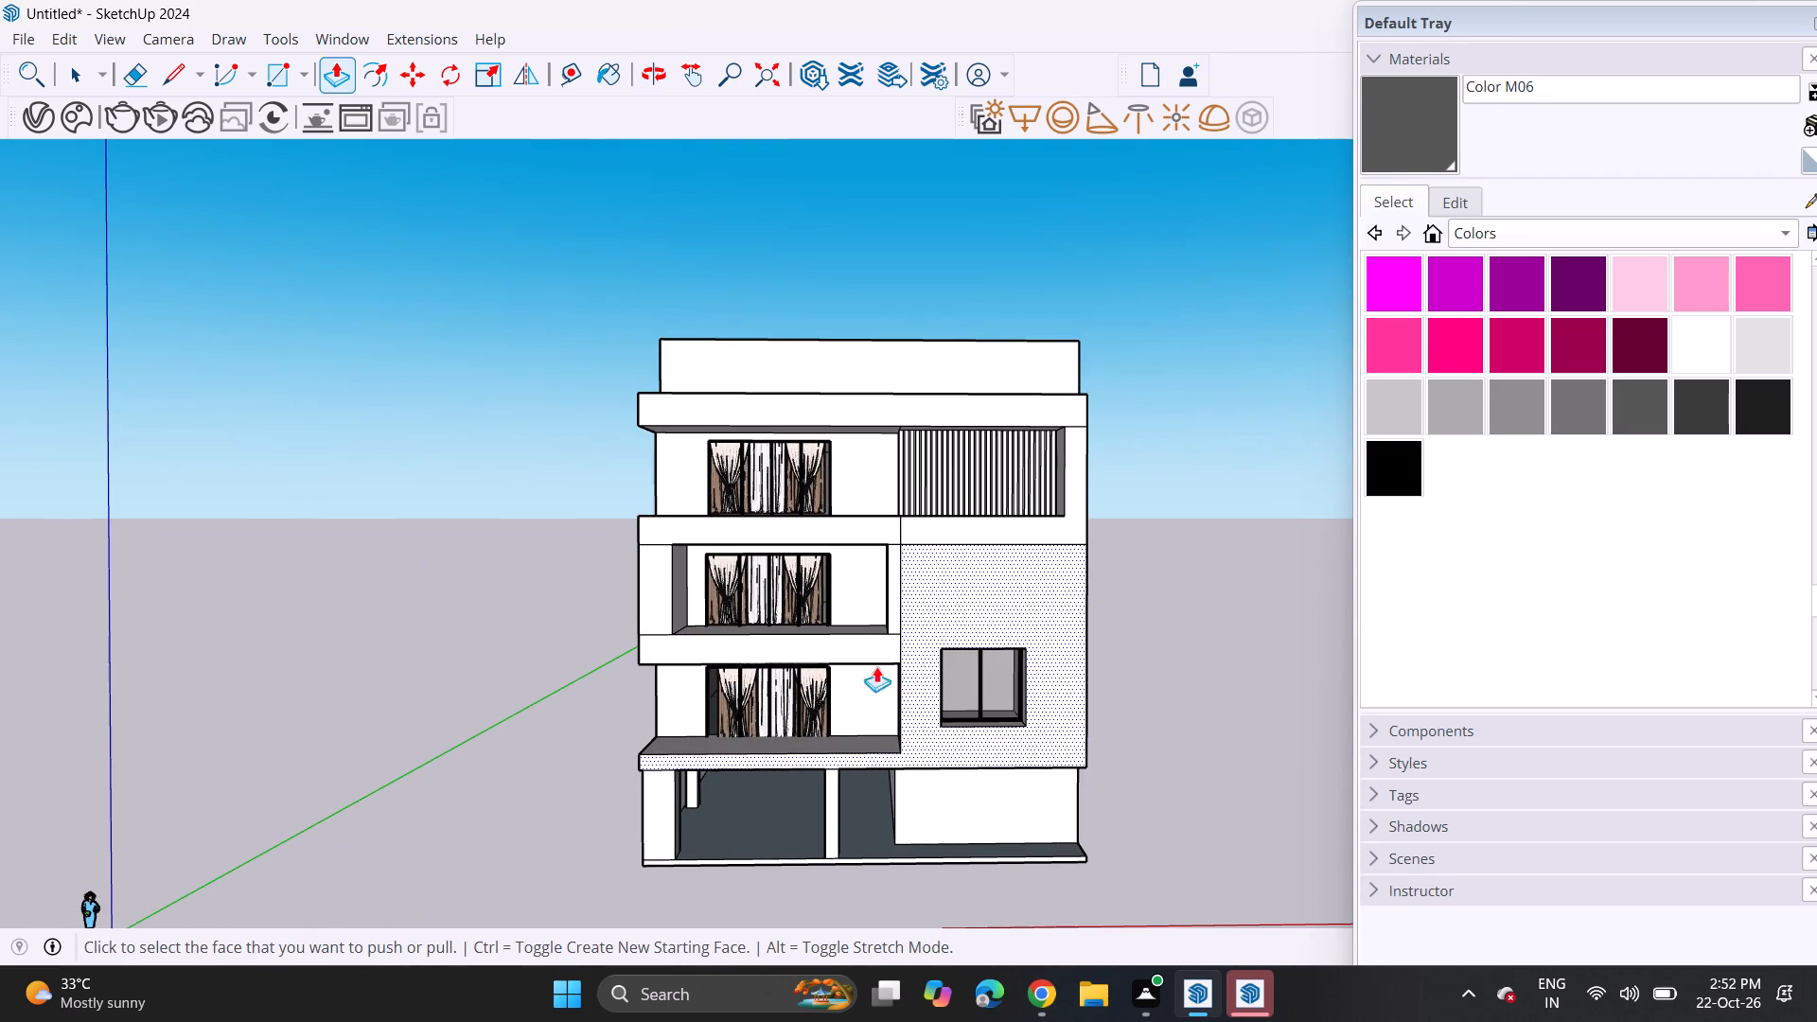
Import the Gate component from Downloads and place it at the front base, against the inner side of the corner pillar.
{"action": "left_click", "coordinate": [22, 38]}
{"action": "left_click", "coordinate": [59, 377]}
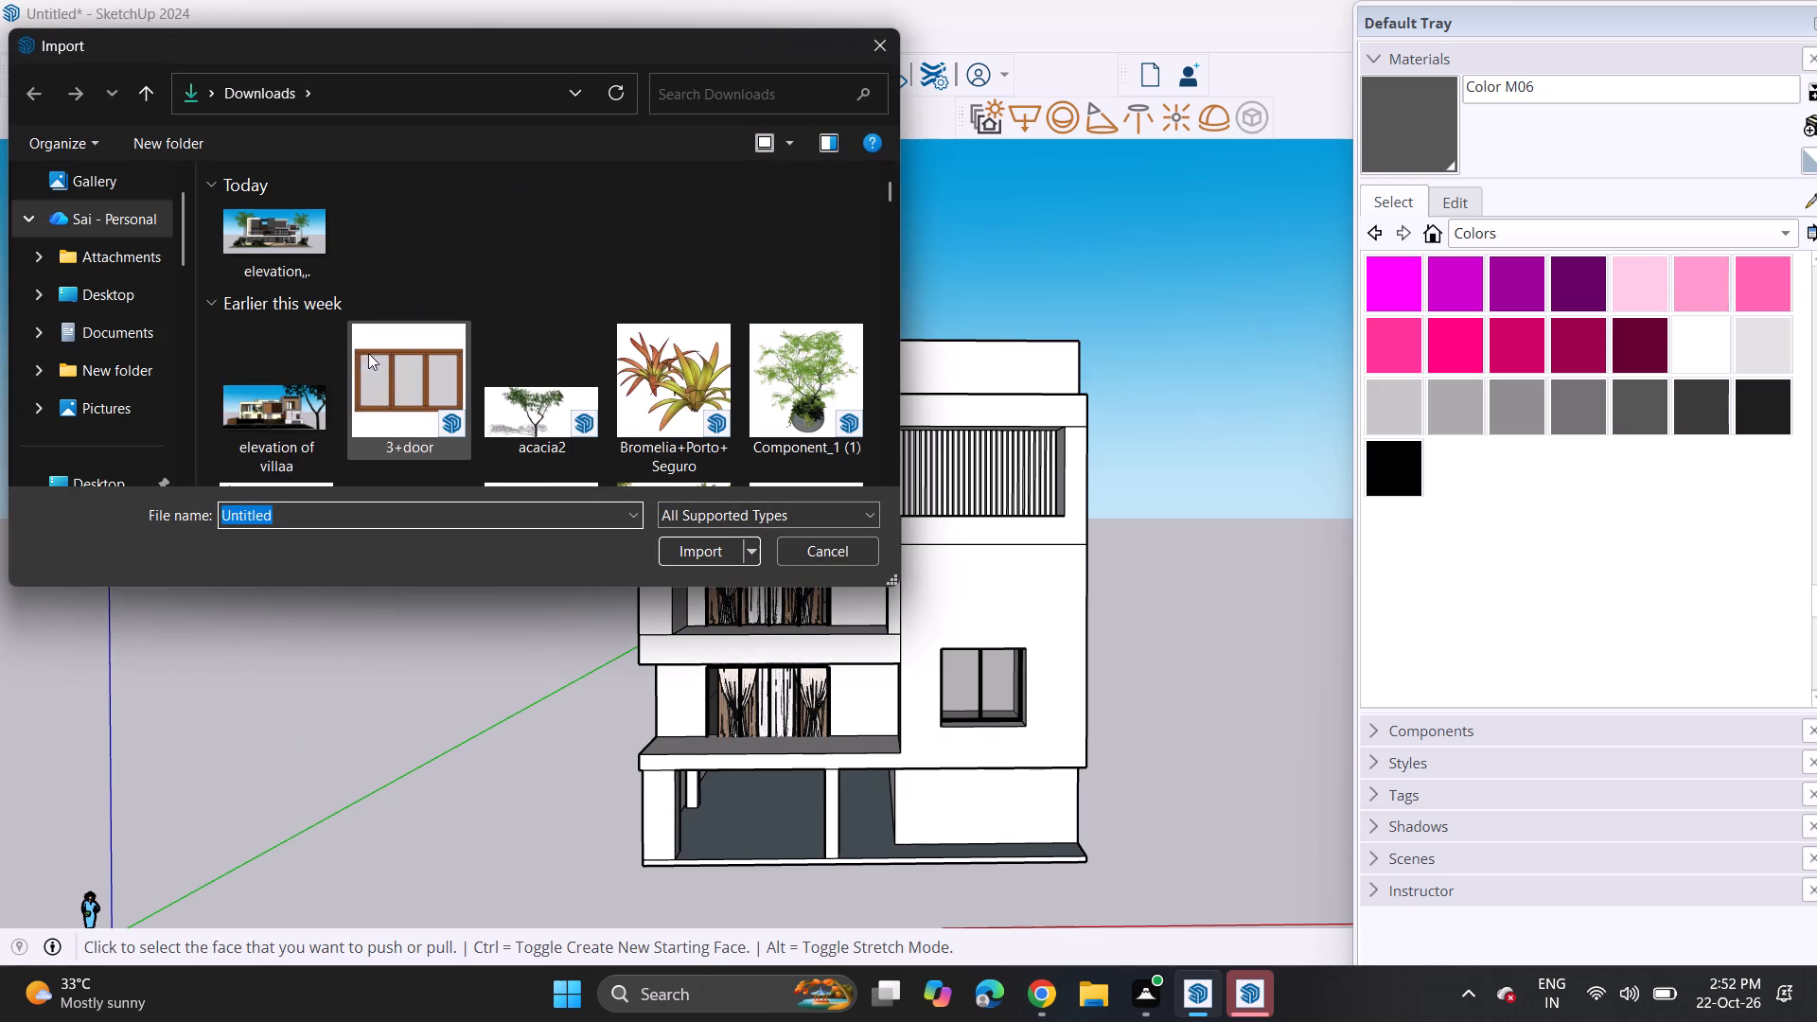
{"action": "scroll", "coordinate": [507, 333], "scroll_direction": "down", "scroll_amount": 10}
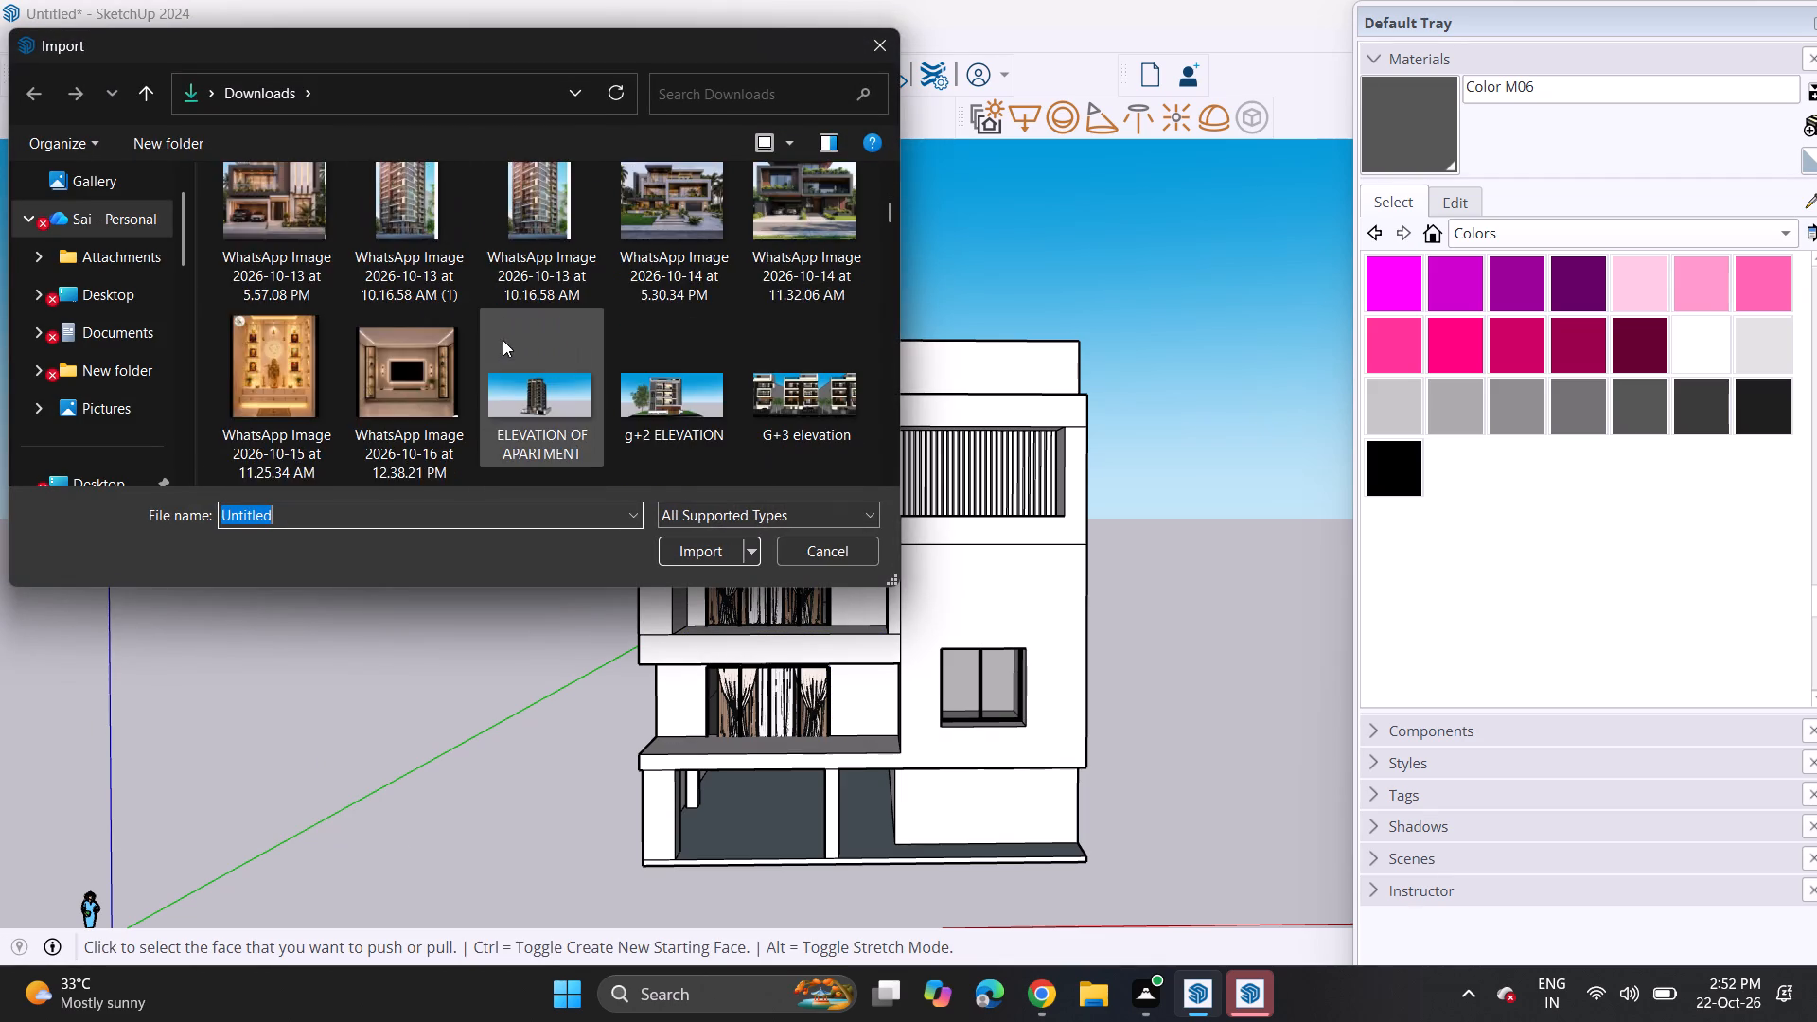
{"action": "scroll", "coordinate": [503, 340], "scroll_direction": "down", "scroll_amount": 19}
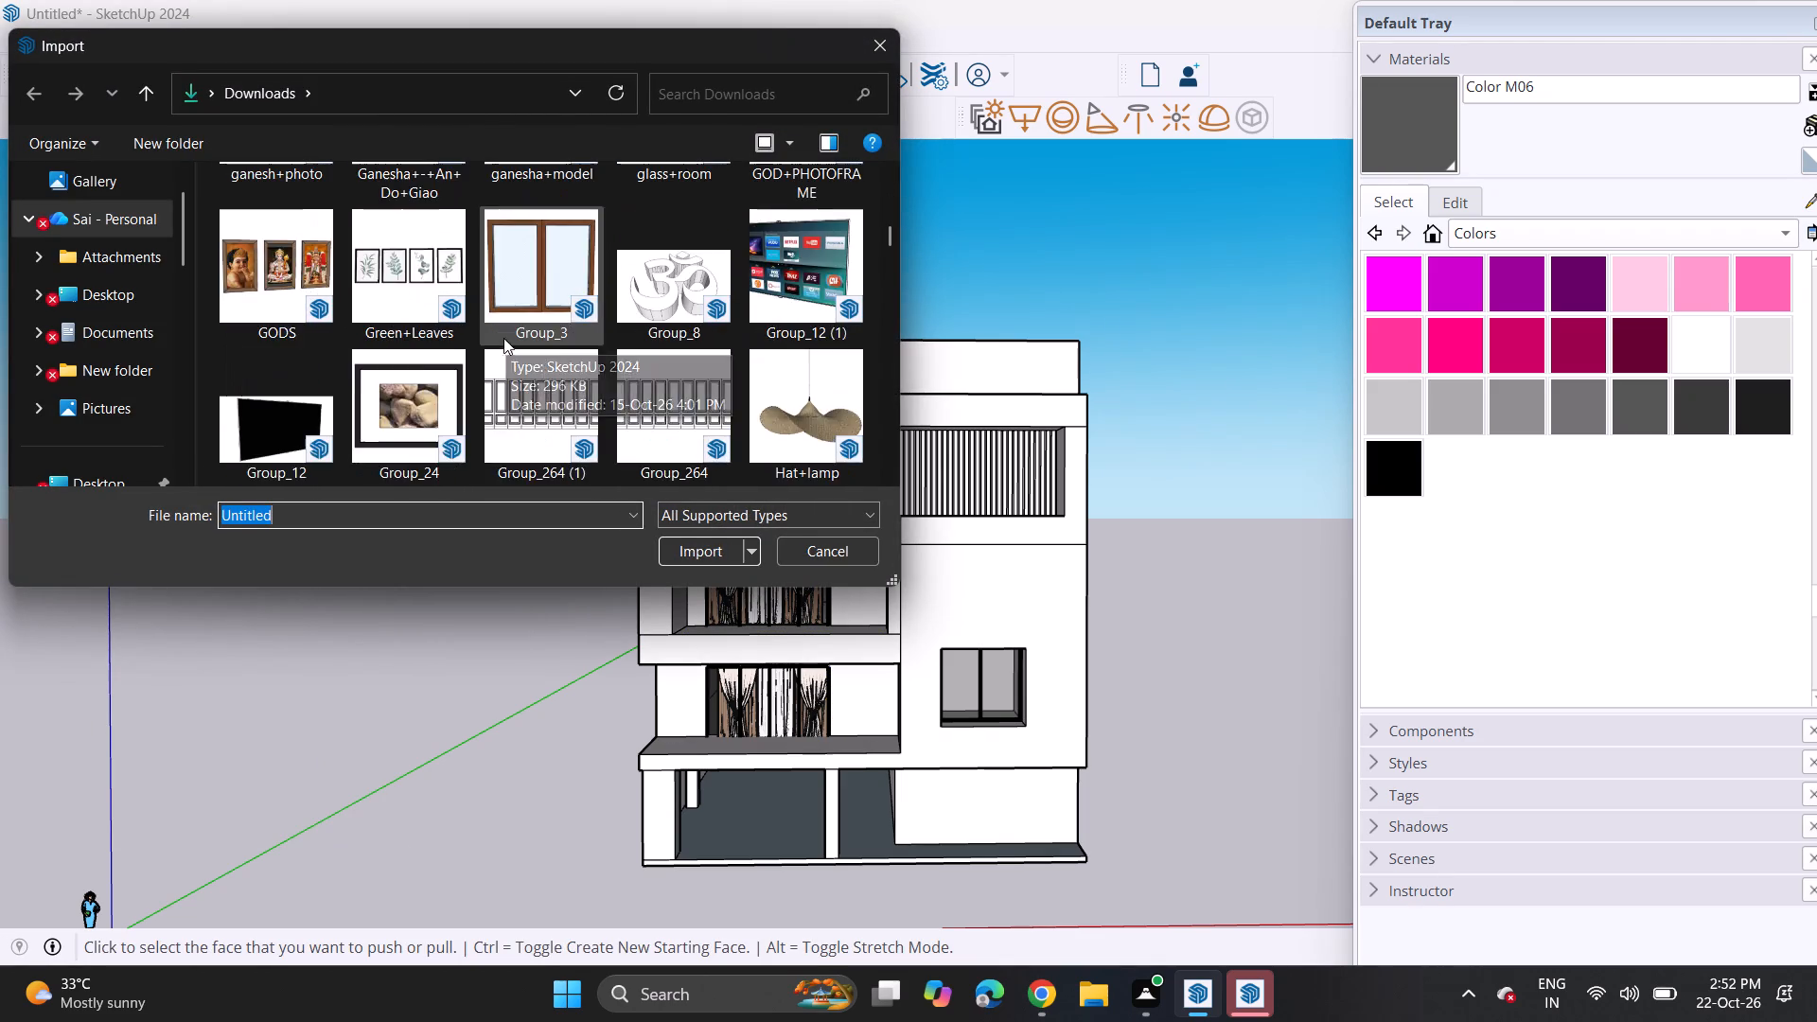
{"action": "scroll", "coordinate": [501, 338], "scroll_direction": "down", "scroll_amount": 6}
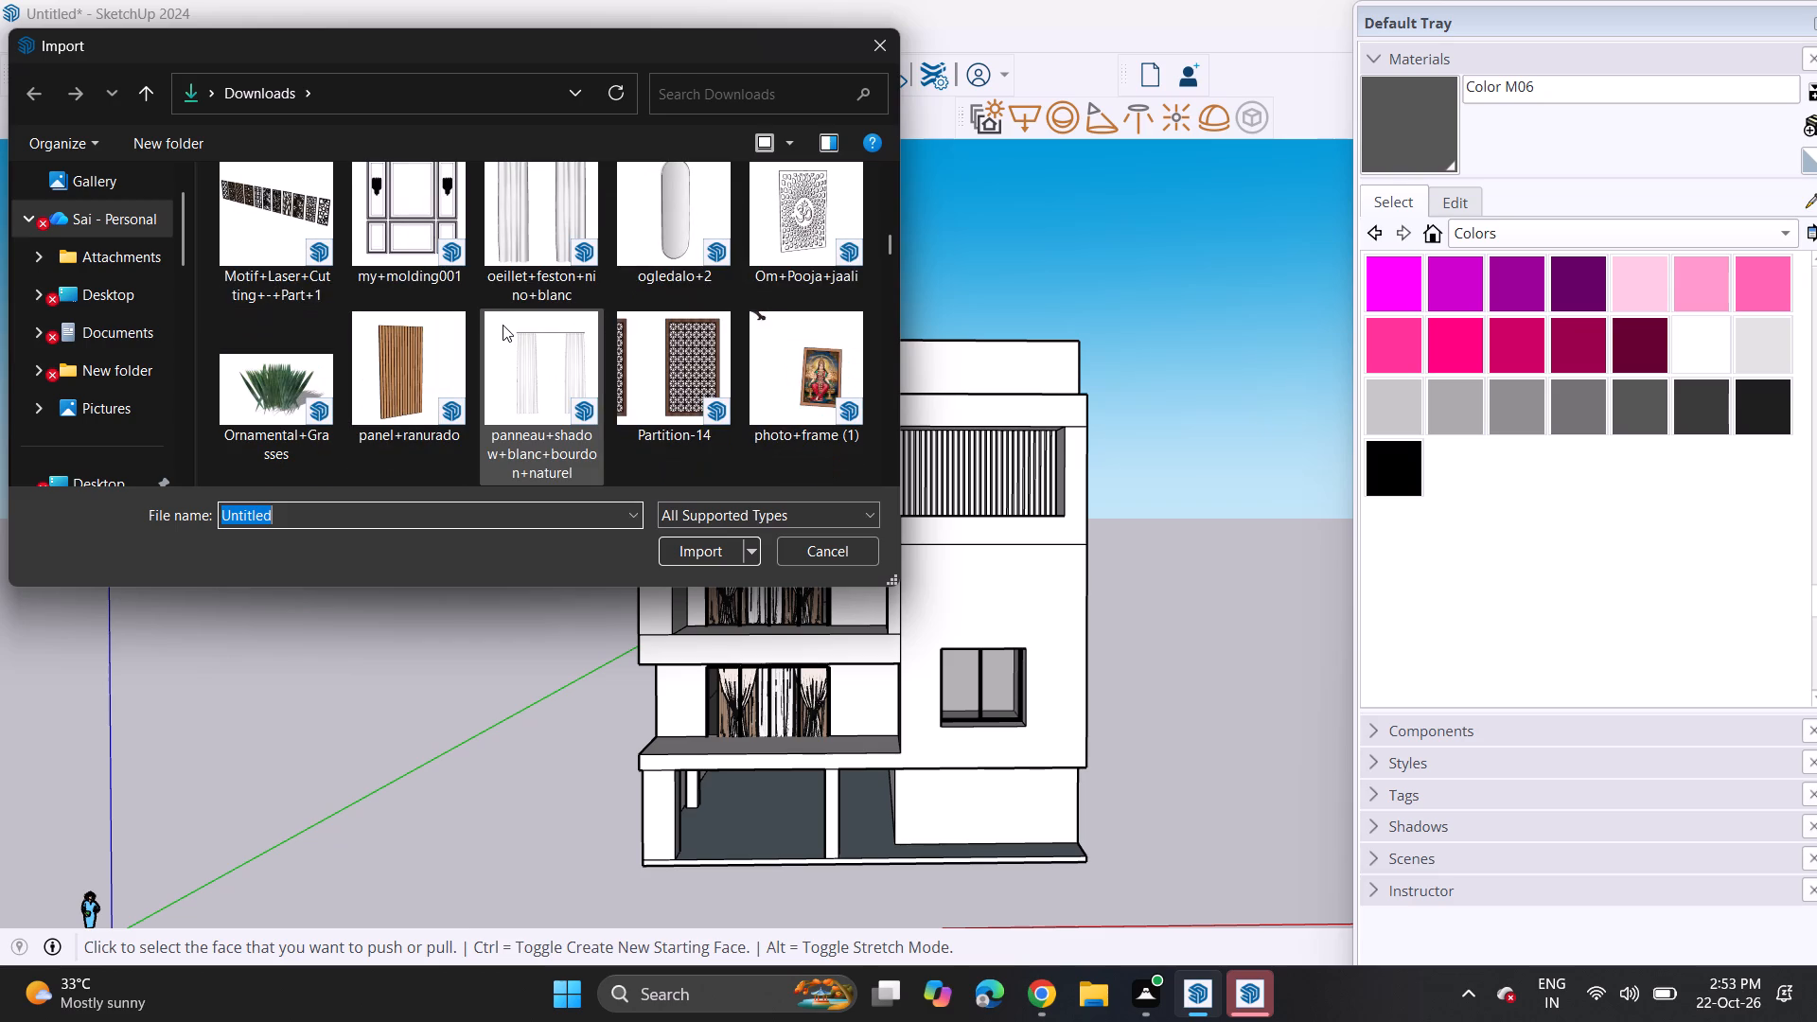
{"action": "scroll", "coordinate": [507, 317], "scroll_direction": "down", "scroll_amount": 5}
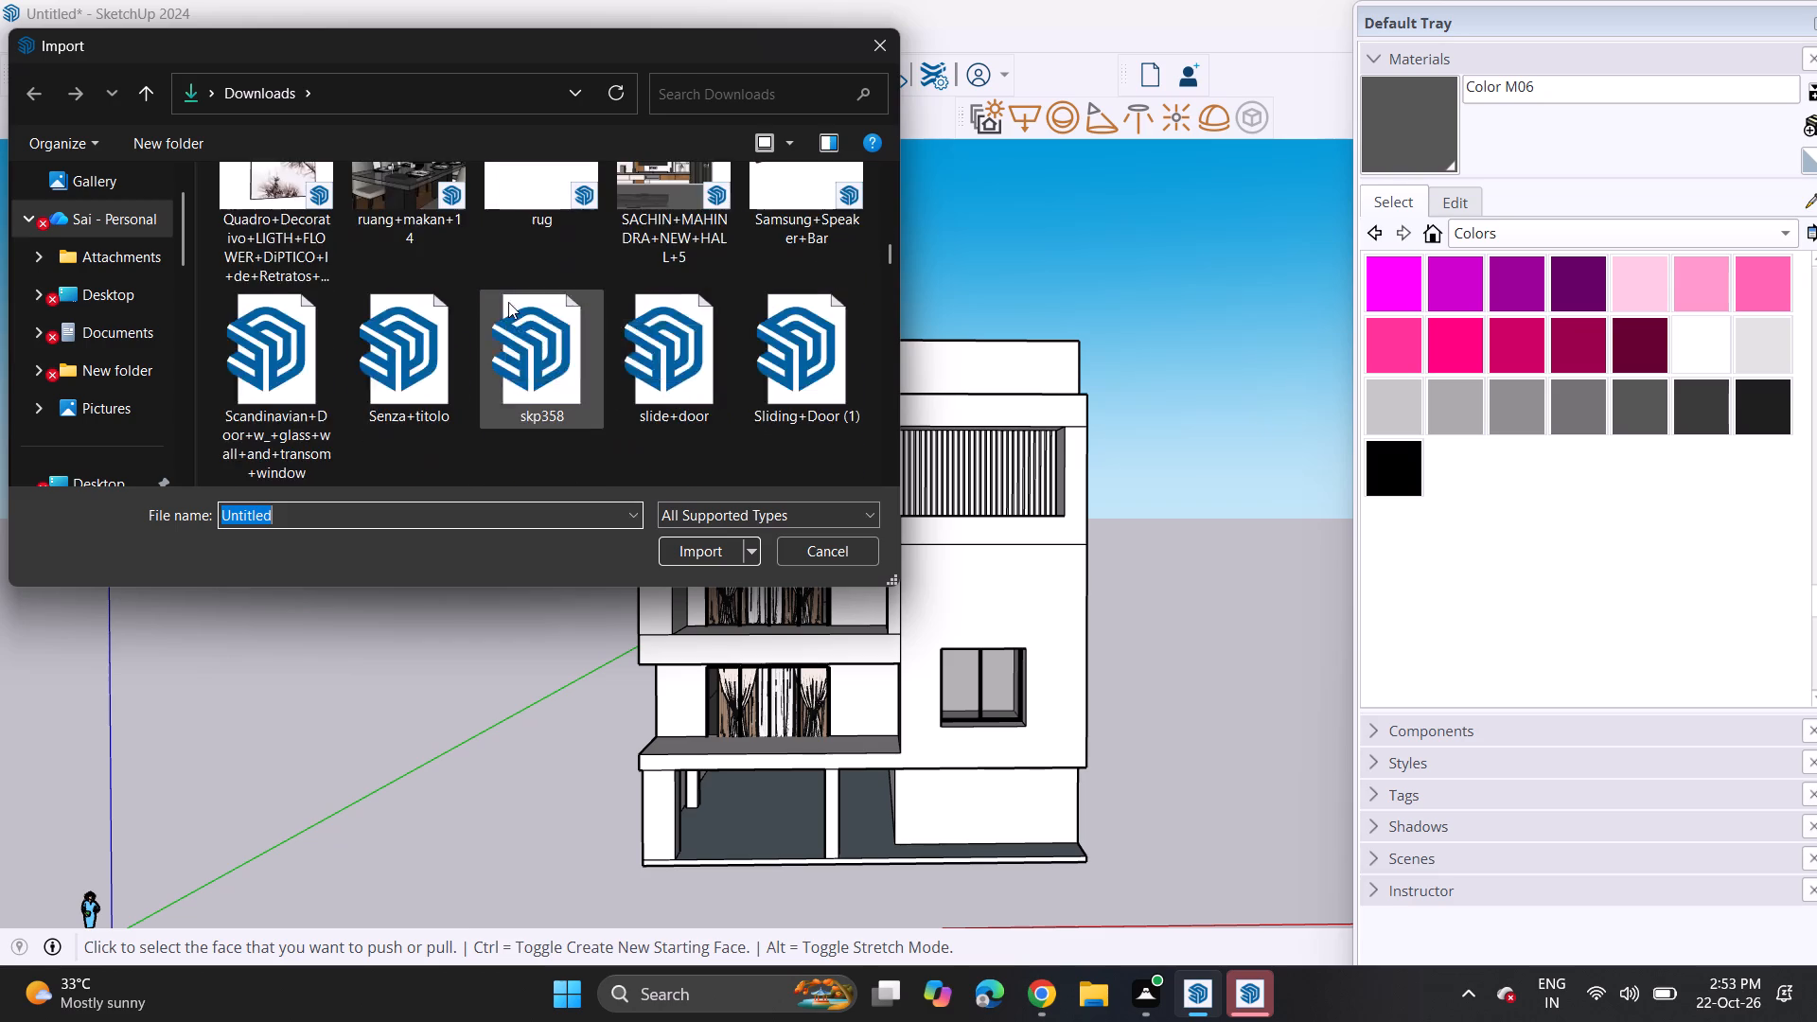
{"action": "scroll", "coordinate": [509, 298], "scroll_direction": "down", "scroll_amount": 8}
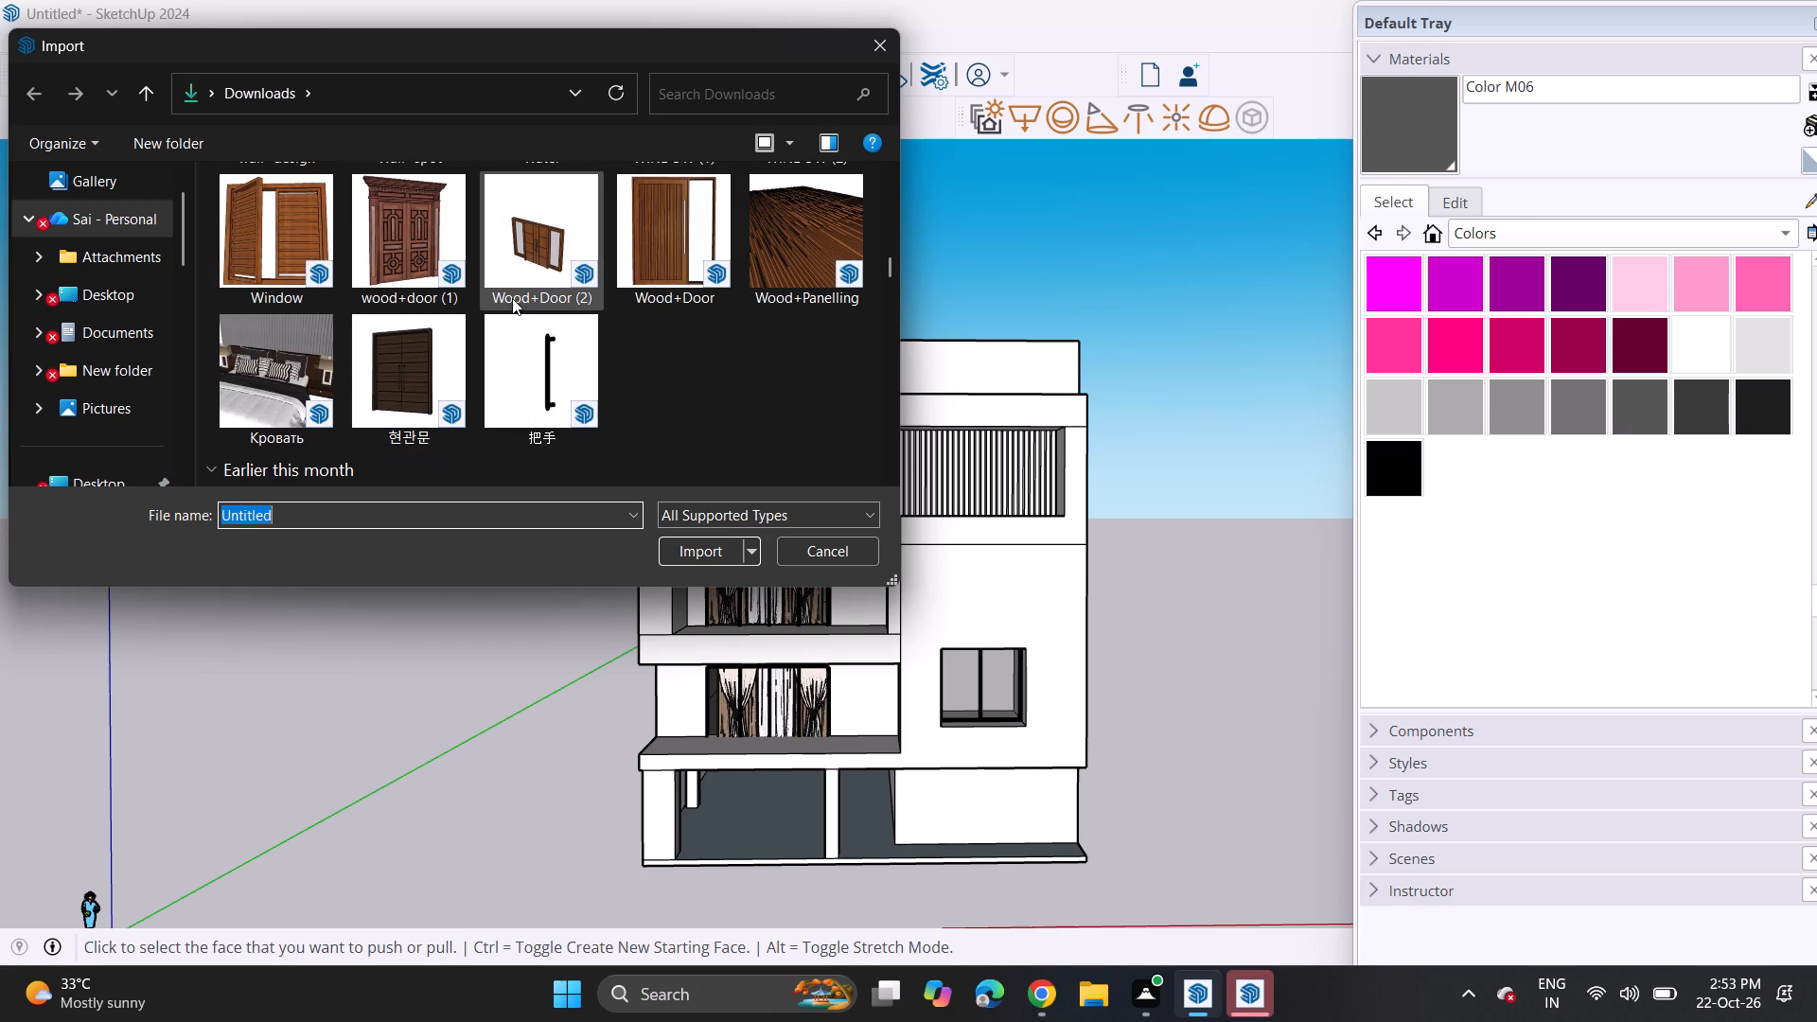
{"action": "scroll", "coordinate": [512, 298], "scroll_direction": "down", "scroll_amount": 8}
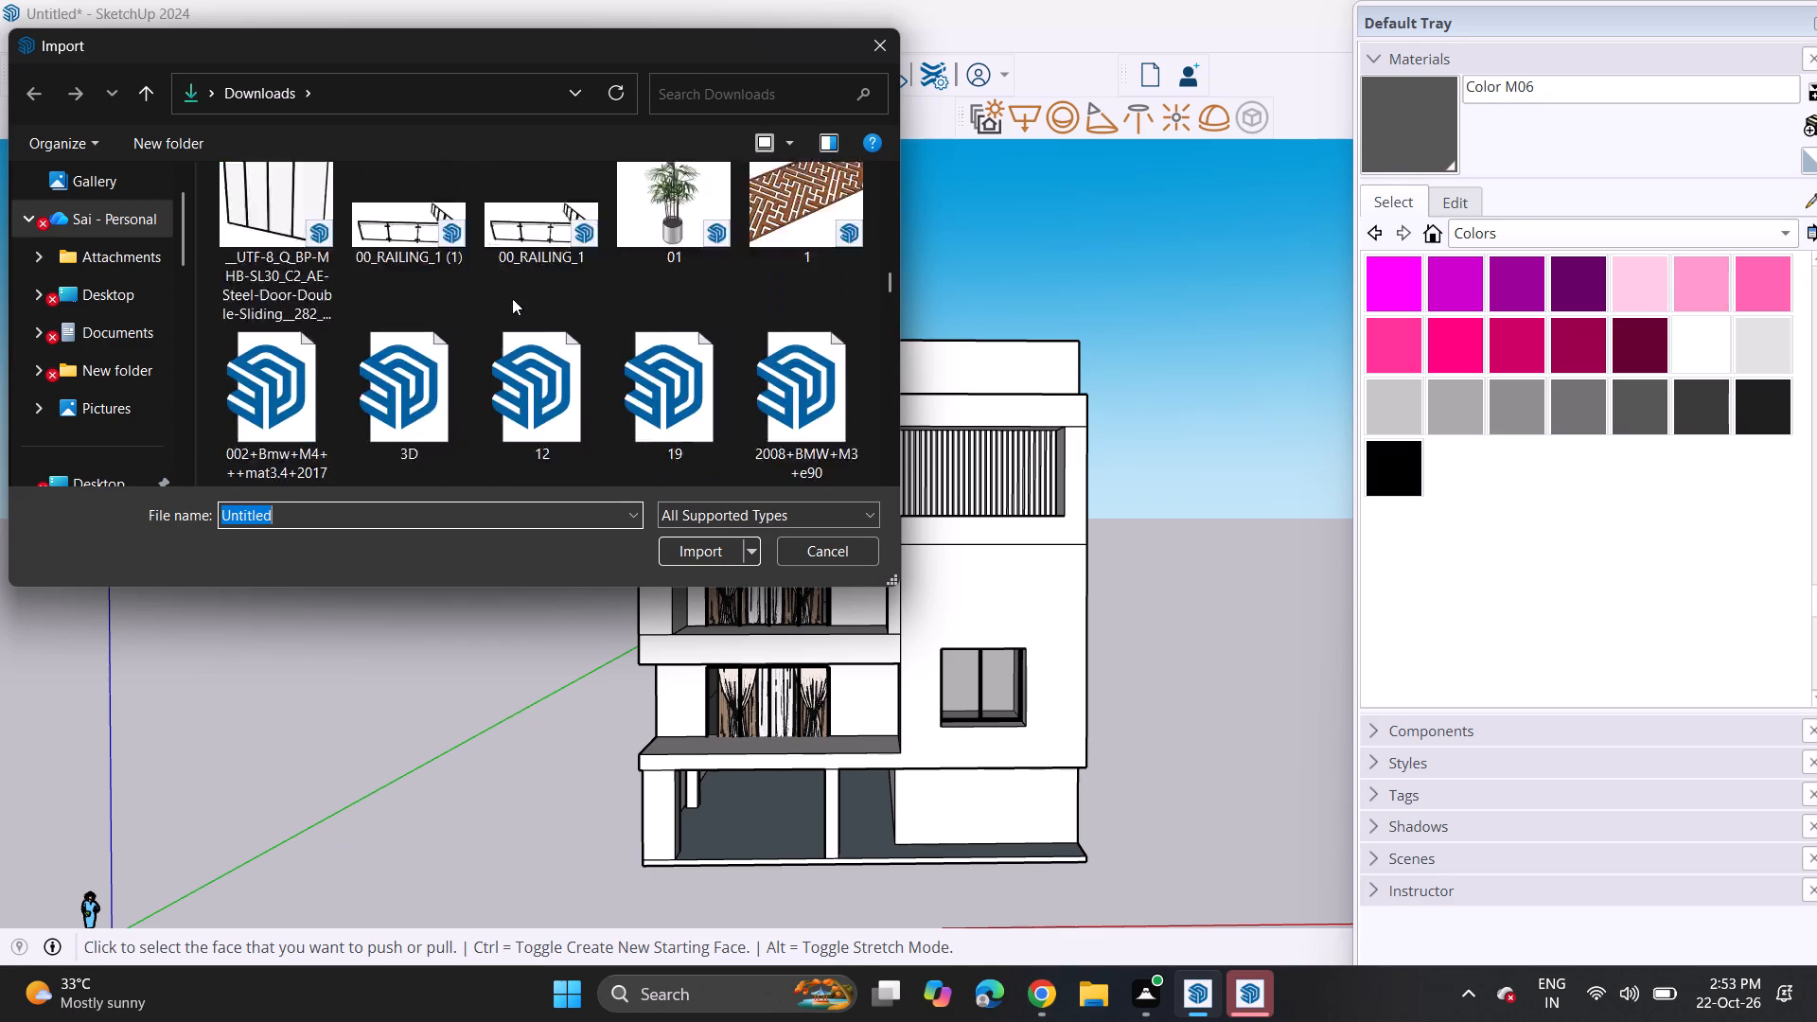
{"action": "scroll", "coordinate": [512, 298], "scroll_direction": "down", "scroll_amount": 8}
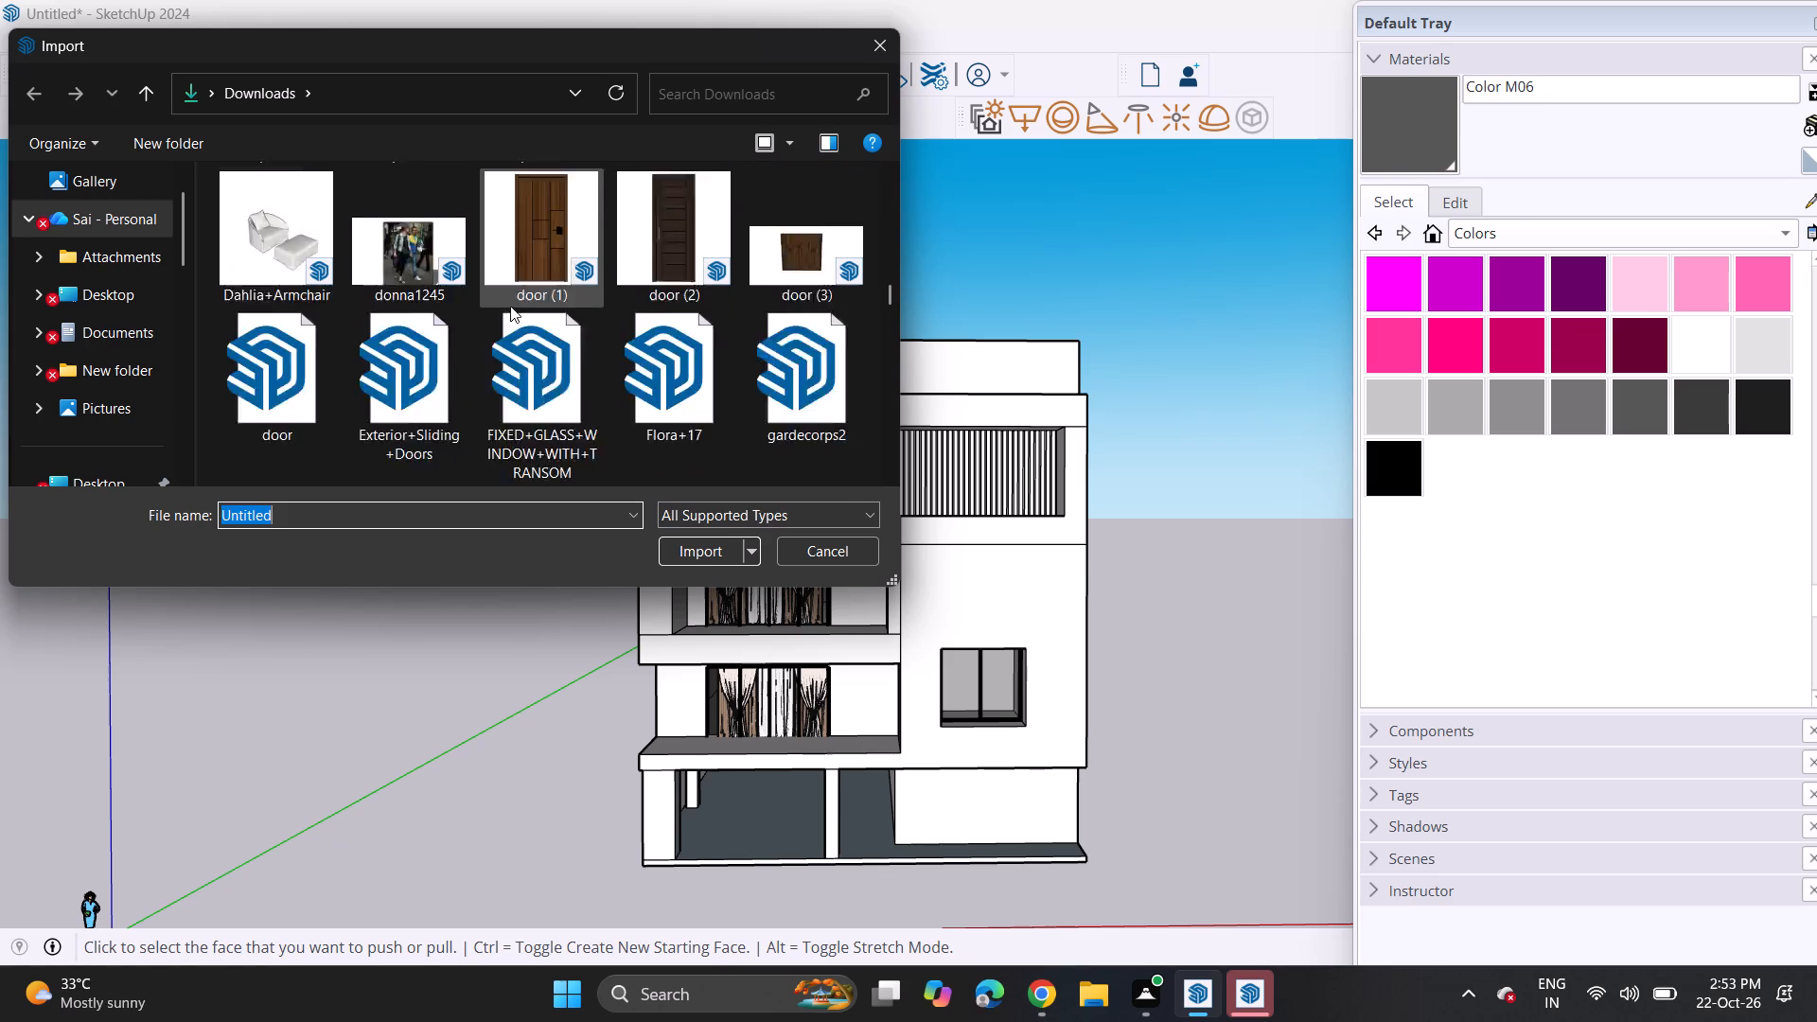
{"action": "scroll", "coordinate": [510, 306], "scroll_direction": "down", "scroll_amount": 1}
{"action": "left_click", "coordinate": [266, 294]}
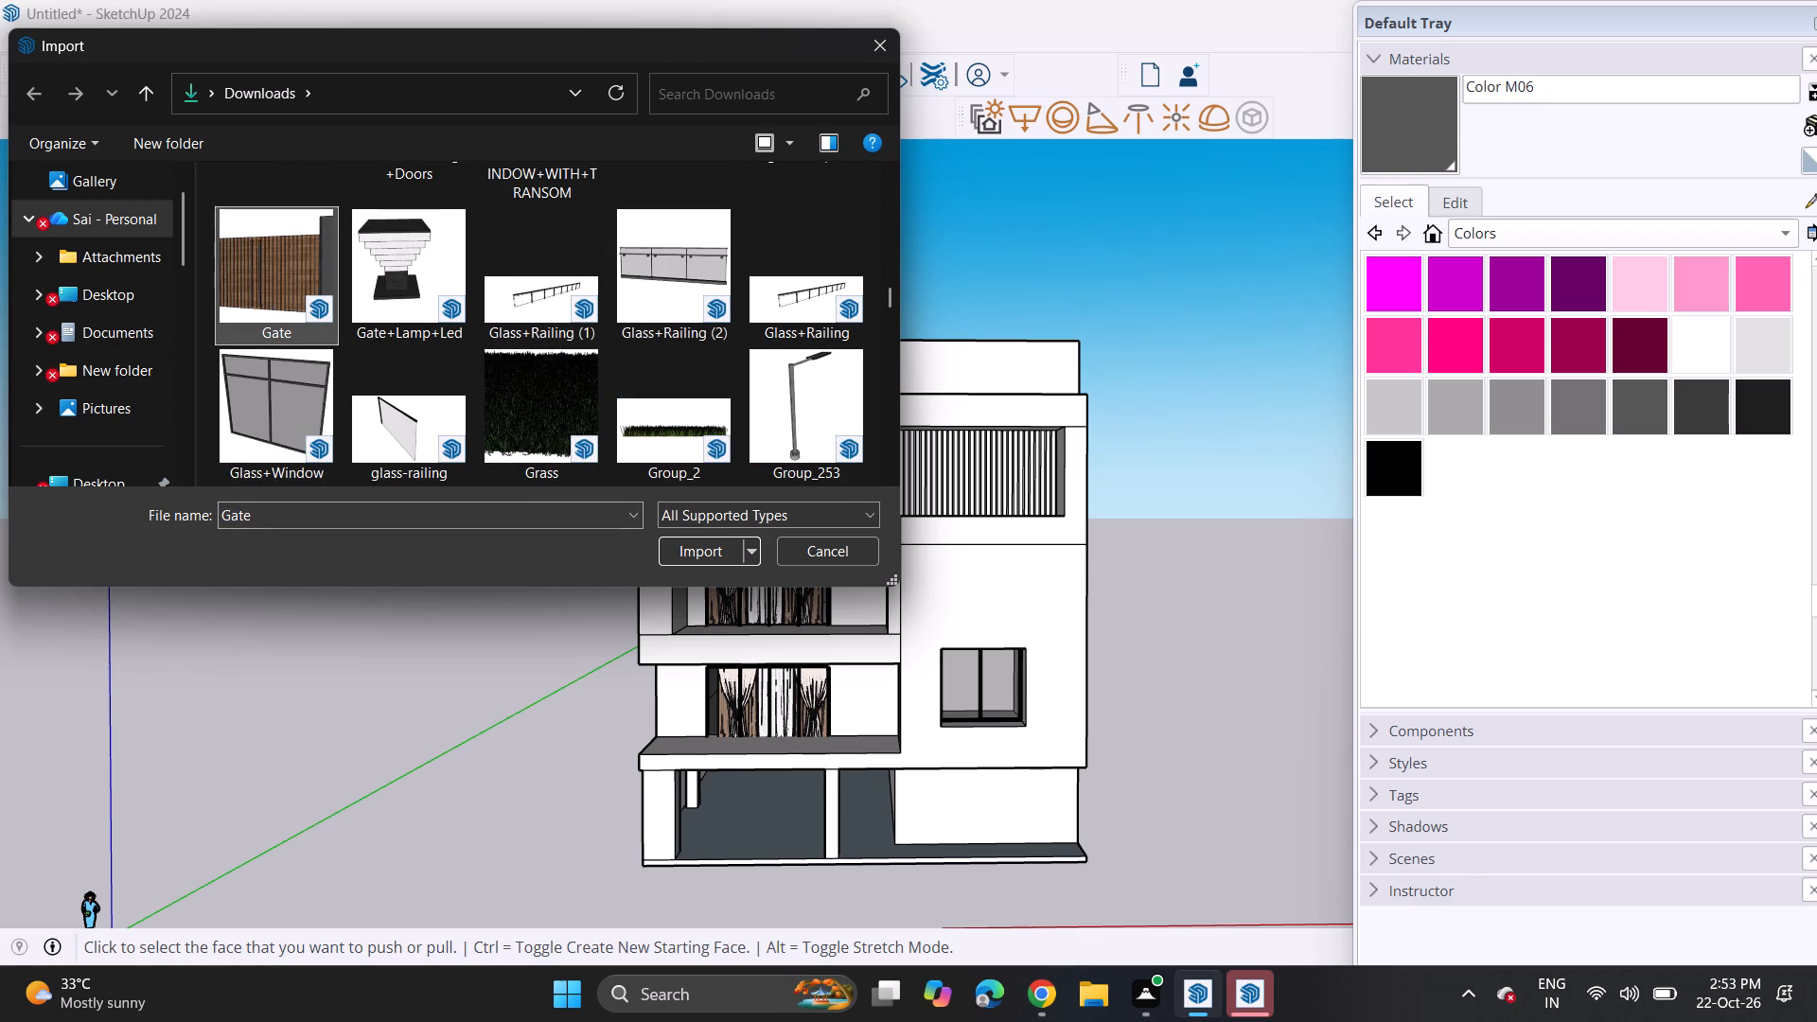
{"action": "left_click", "coordinate": [696, 539]}
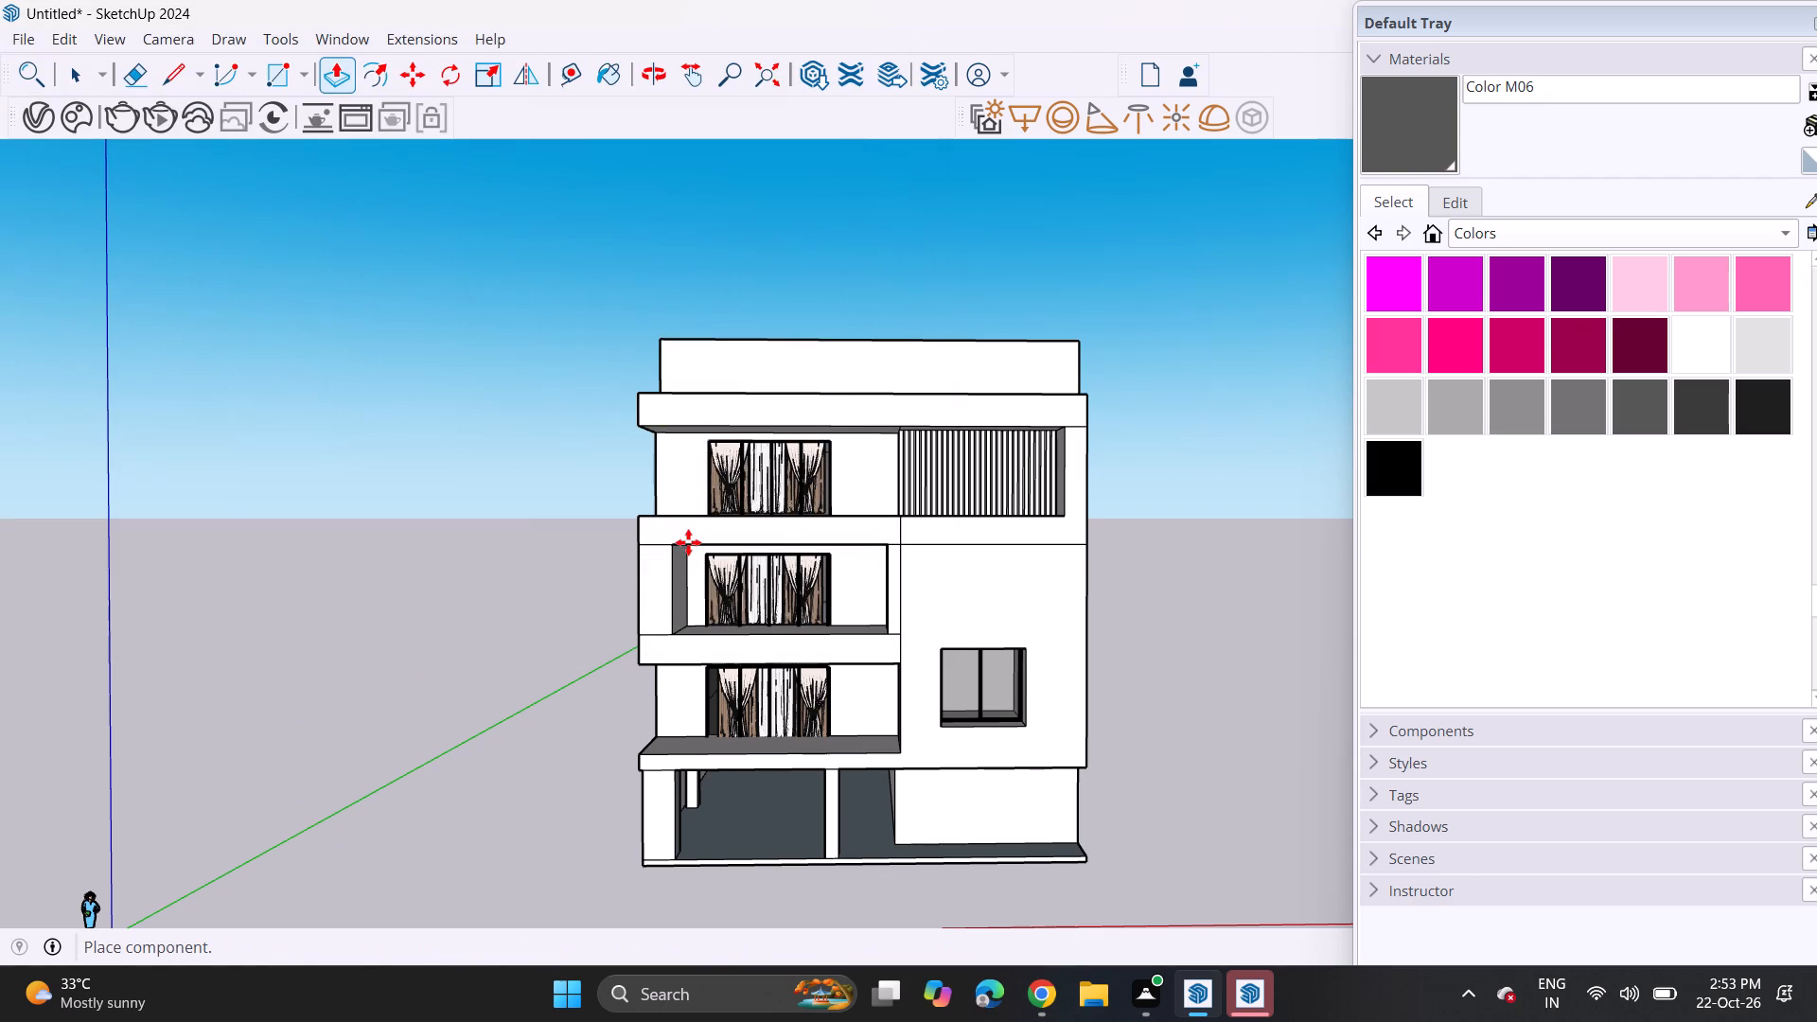
{"action": "scroll", "coordinate": [685, 829], "scroll_direction": "up", "scroll_amount": 11}
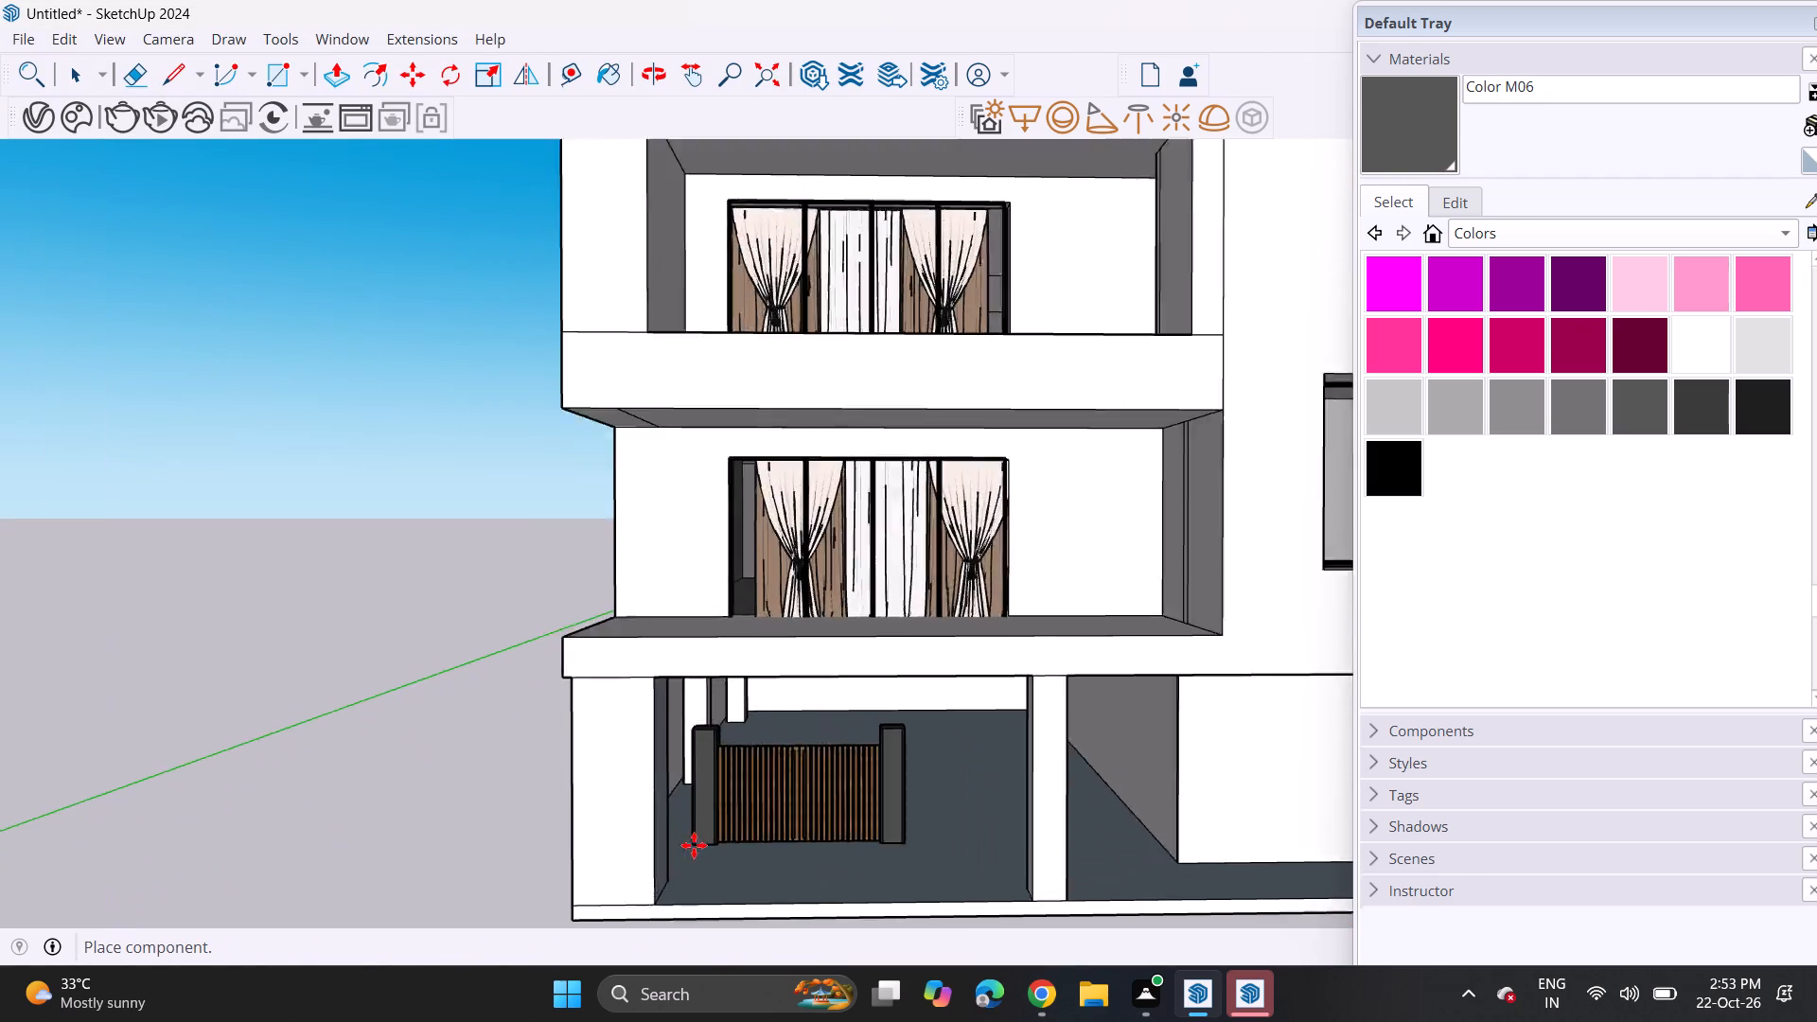
{"action": "scroll", "coordinate": [694, 845], "scroll_direction": "up", "scroll_amount": 2}
{"action": "scroll", "coordinate": [664, 883], "scroll_direction": "down", "scroll_amount": 6}
{"action": "middle_click_drag", "start_coordinate": [664, 883], "coordinate": [648, 751], "text": "shift"}
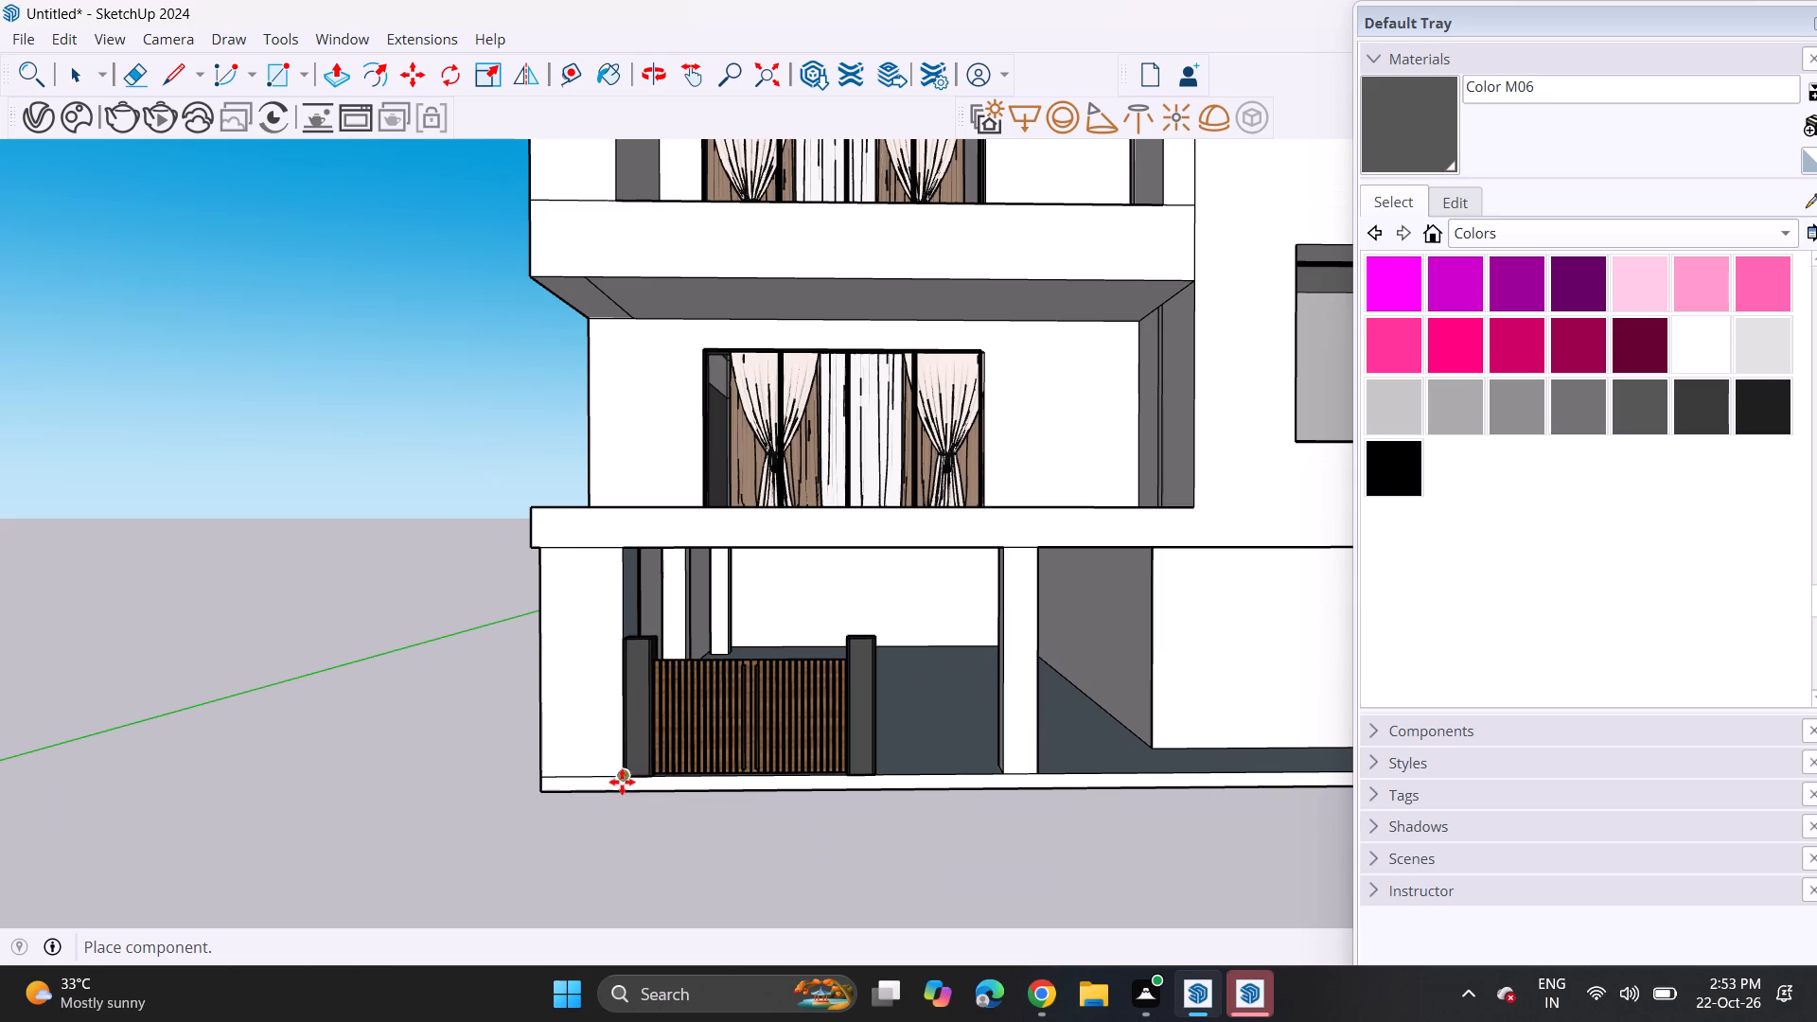
{"action": "left_click", "coordinate": [627, 769]}
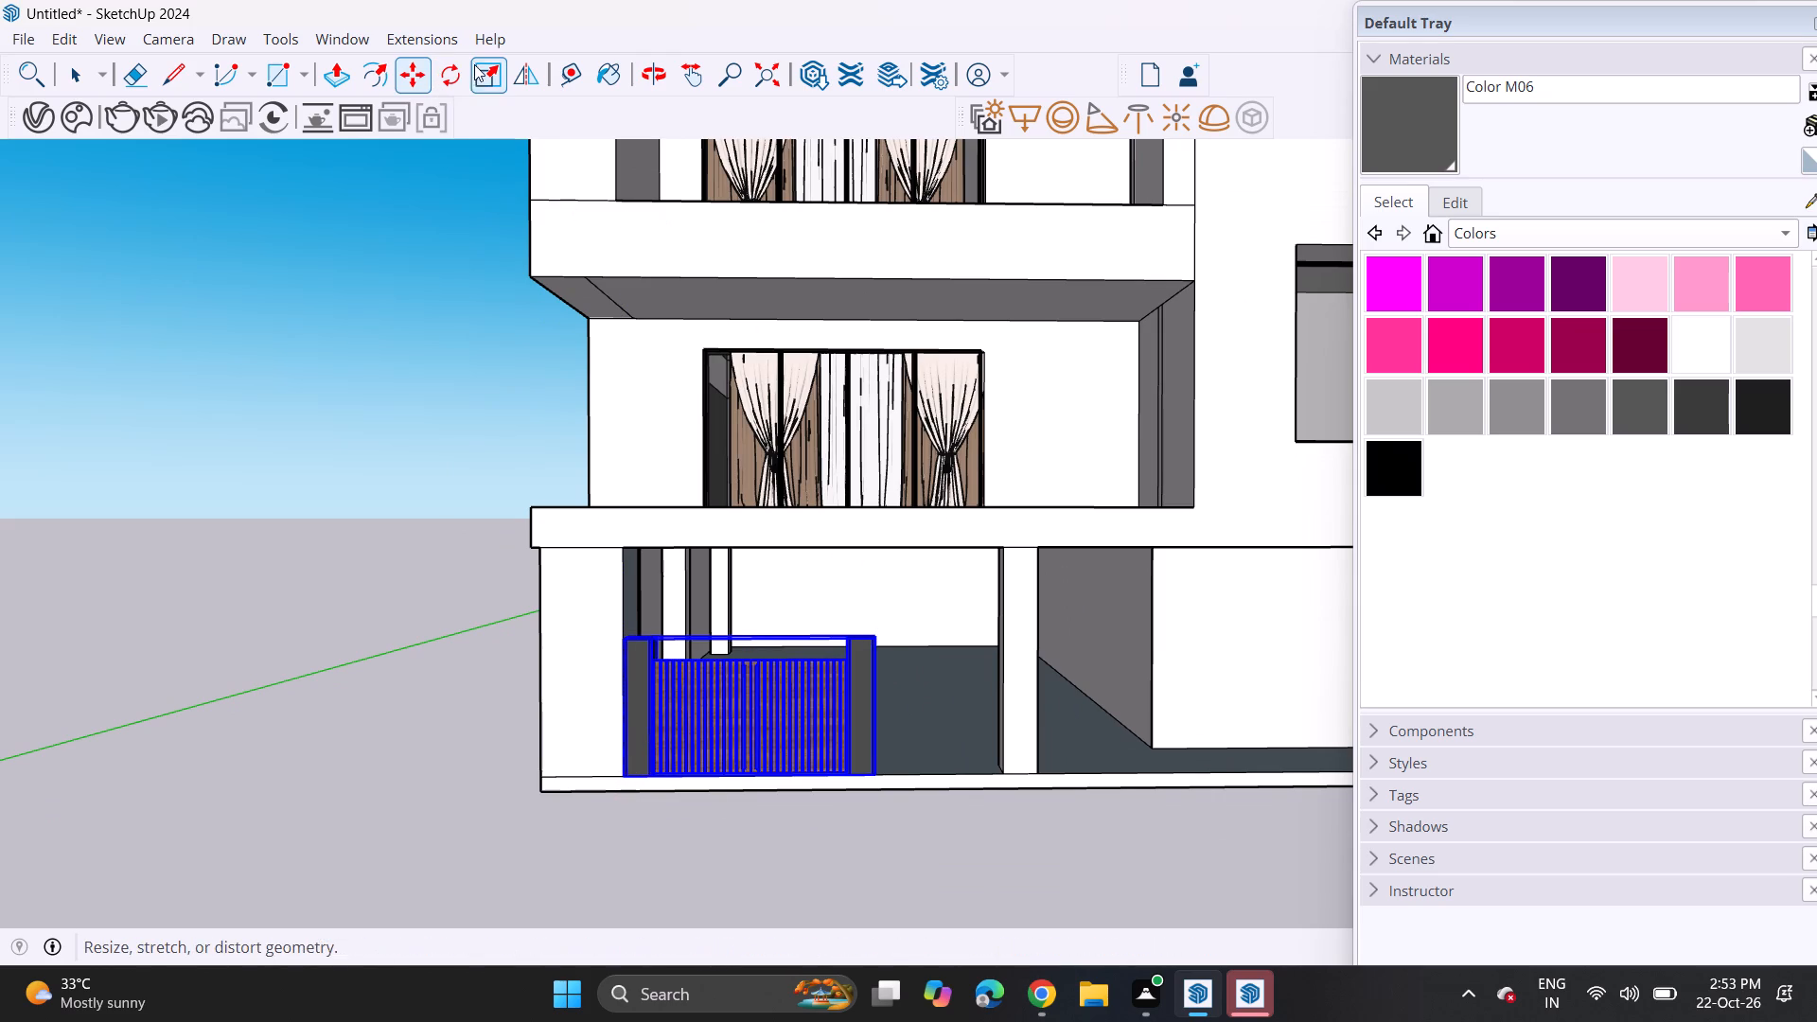
Scale the gate up uniformly until its posts reach the underside of the lowest balcony slab.
{"action": "left_click", "coordinate": [480, 70]}
{"action": "left_click", "coordinate": [873, 630]}
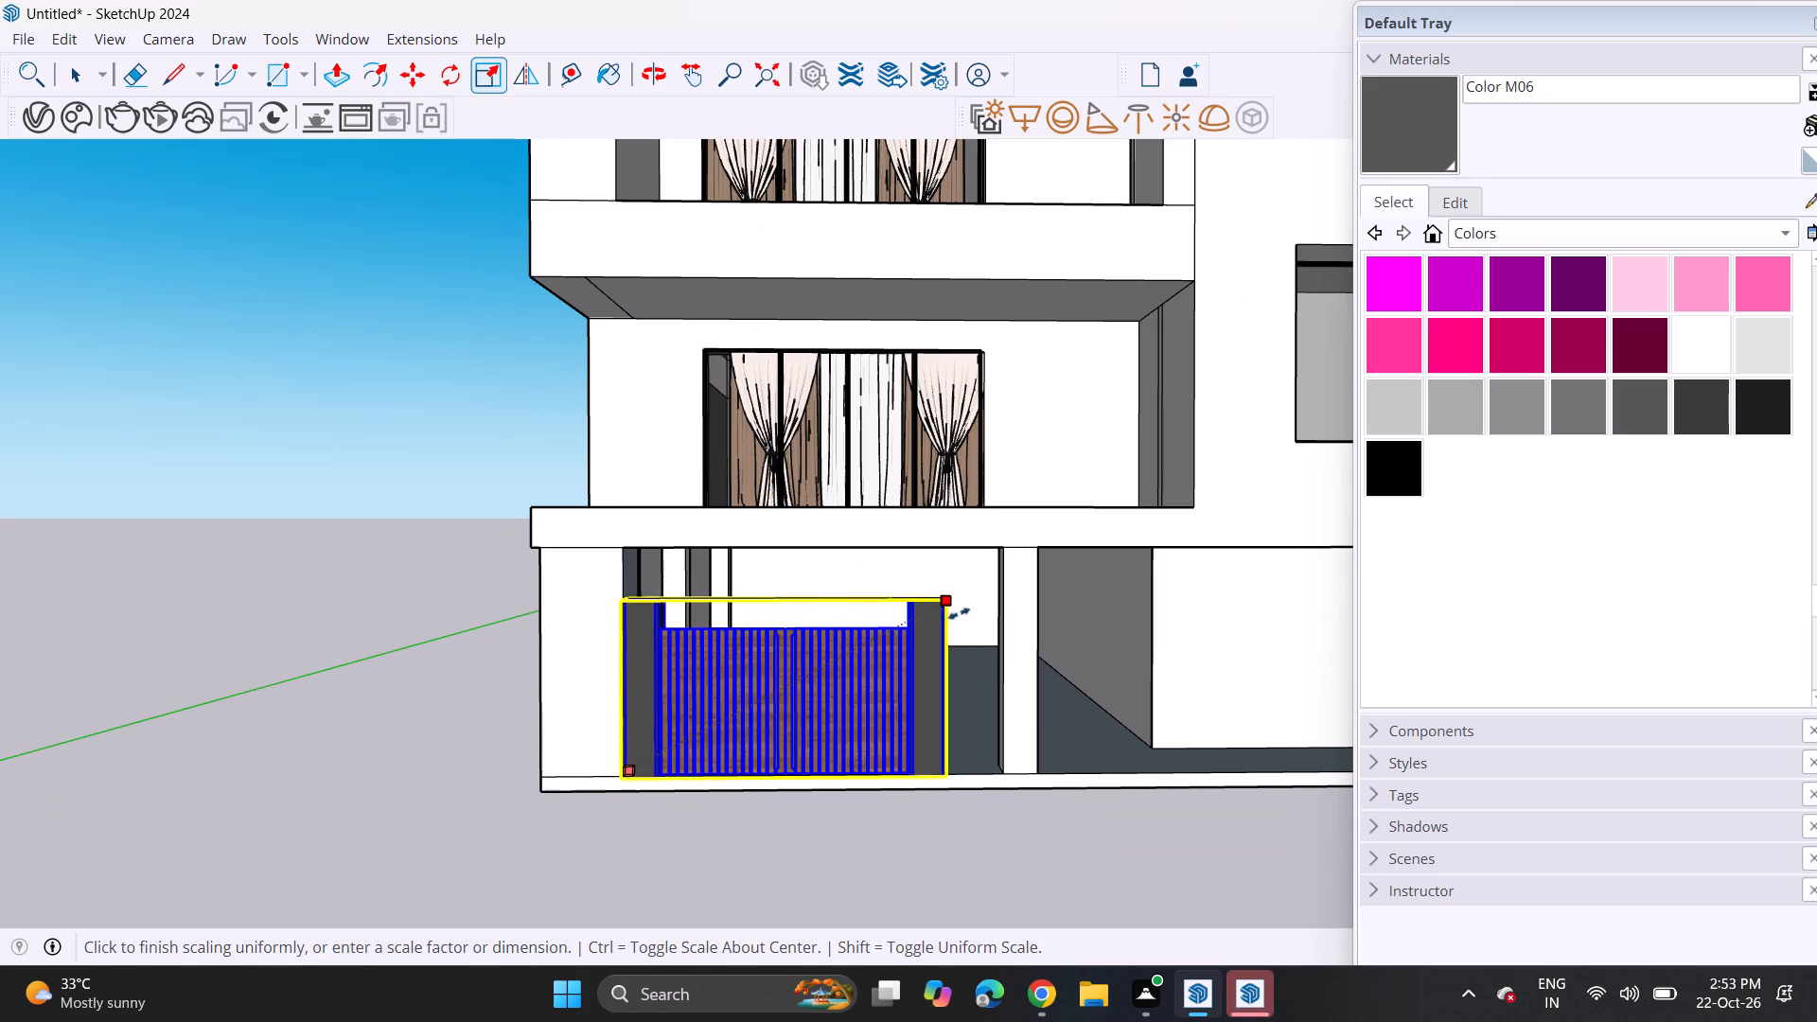
{"action": "left_click", "coordinate": [1052, 559]}
{"action": "key", "text": "space"}
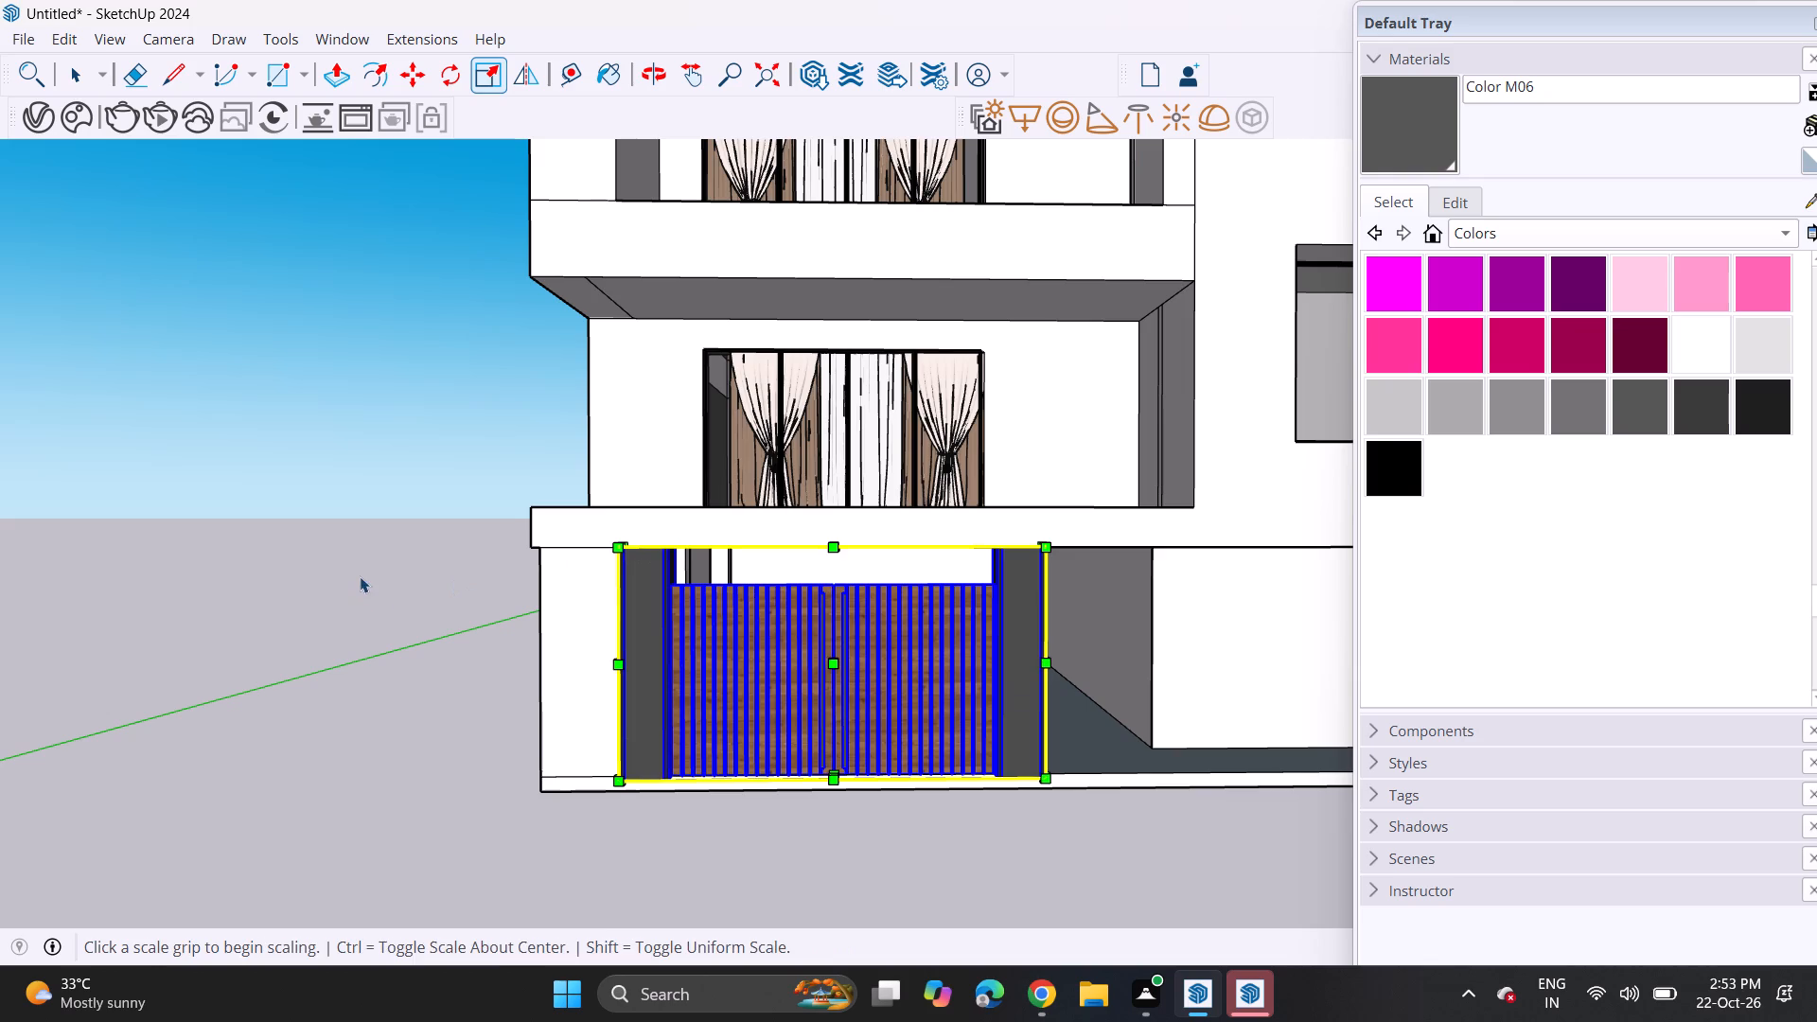
{"action": "left_click", "coordinate": [359, 567]}
Push/pull the recessed ground-floor wall below the window forward, flush with the projecting wall above it.
{"action": "scroll", "coordinate": [416, 612], "scroll_direction": "down", "scroll_amount": 5}
{"action": "middle_click_drag", "start_coordinate": [757, 642], "coordinate": [704, 682]}
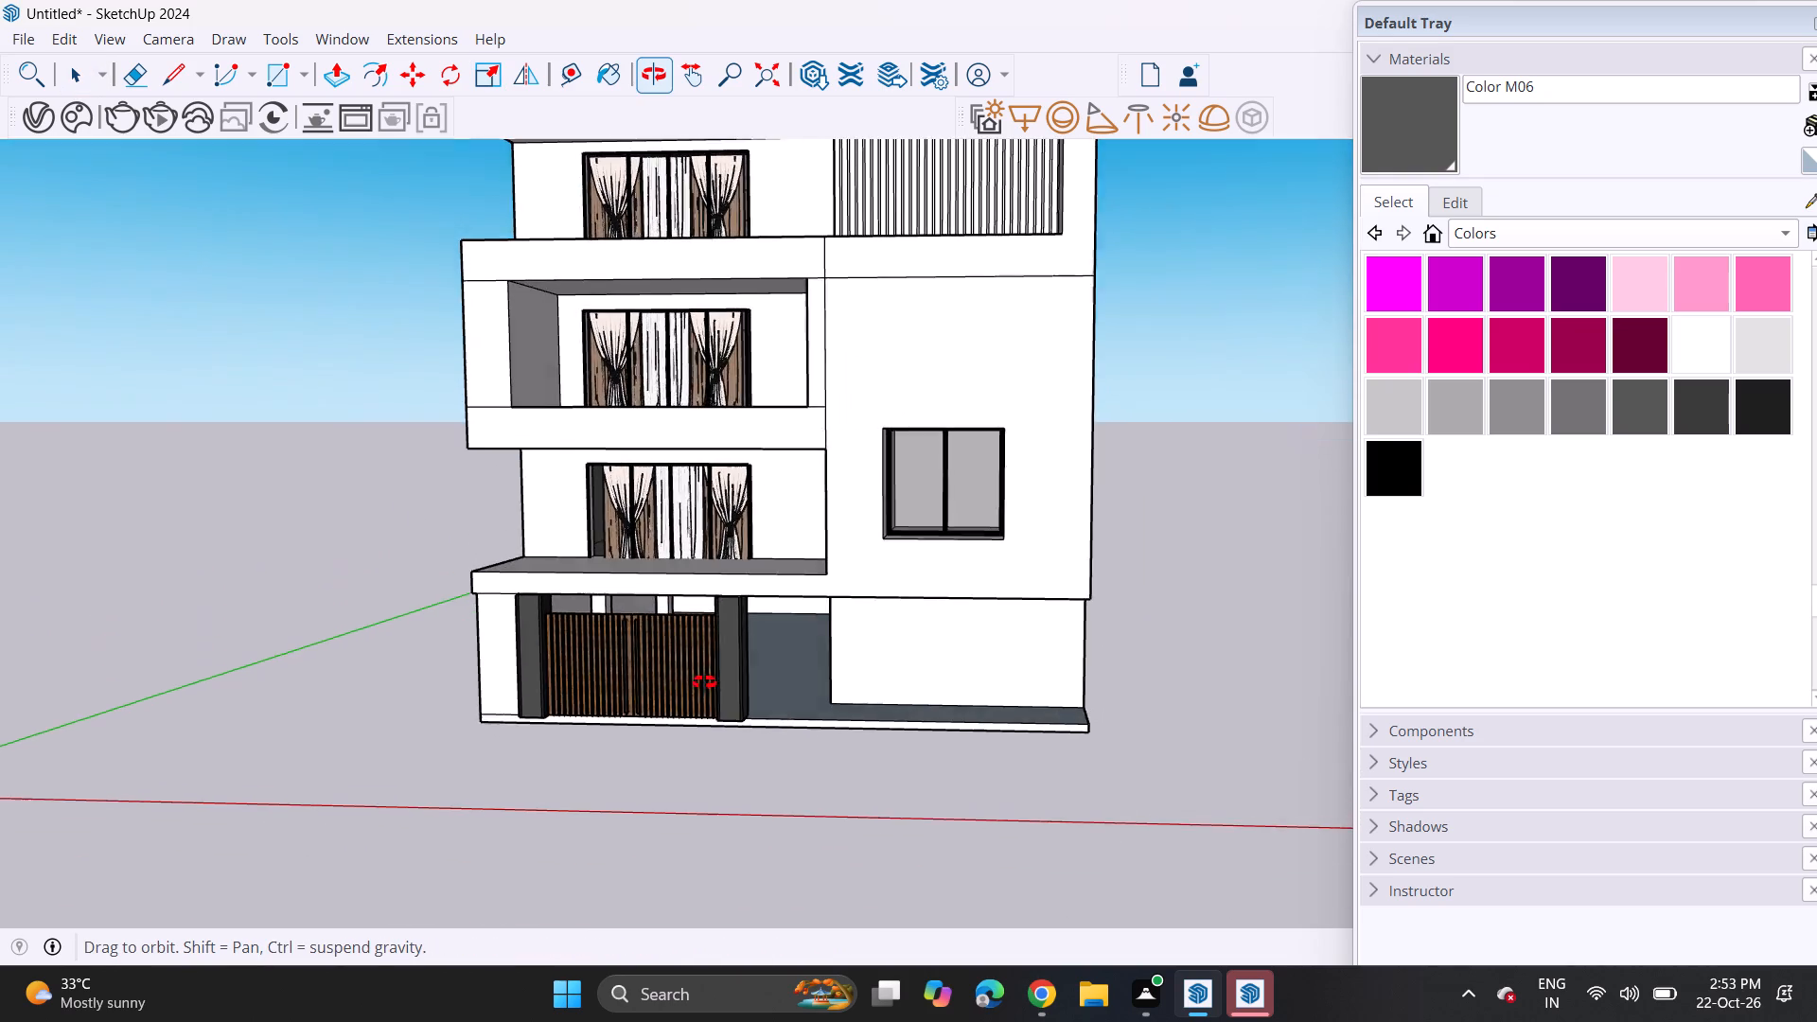
{"action": "middle_click_drag", "start_coordinate": [704, 682], "coordinate": [698, 685]}
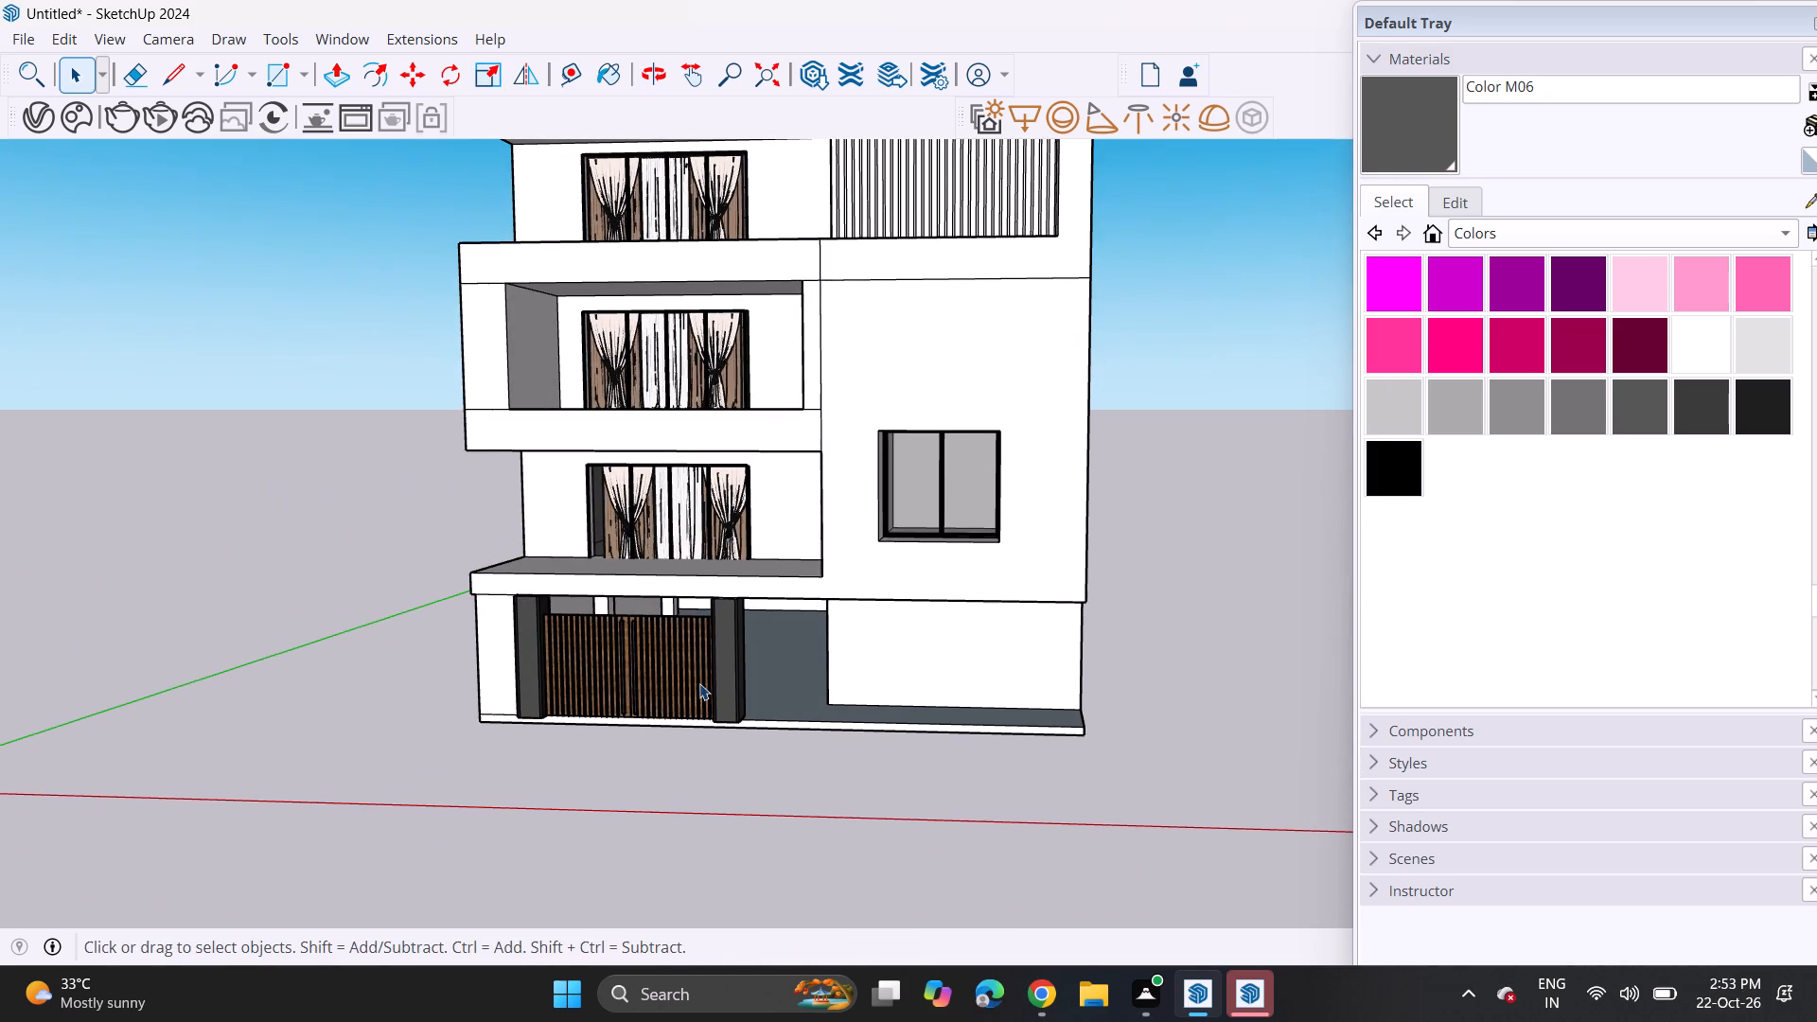
{"action": "scroll", "coordinate": [738, 545], "scroll_direction": "down", "scroll_amount": 5}
{"action": "scroll", "coordinate": [828, 746], "scroll_direction": "up", "scroll_amount": 1}
{"action": "middle_click_drag", "start_coordinate": [828, 746], "coordinate": [633, 787]}
{"action": "scroll", "coordinate": [802, 625], "scroll_direction": "up", "scroll_amount": 10}
{"action": "left_click", "coordinate": [325, 64]}
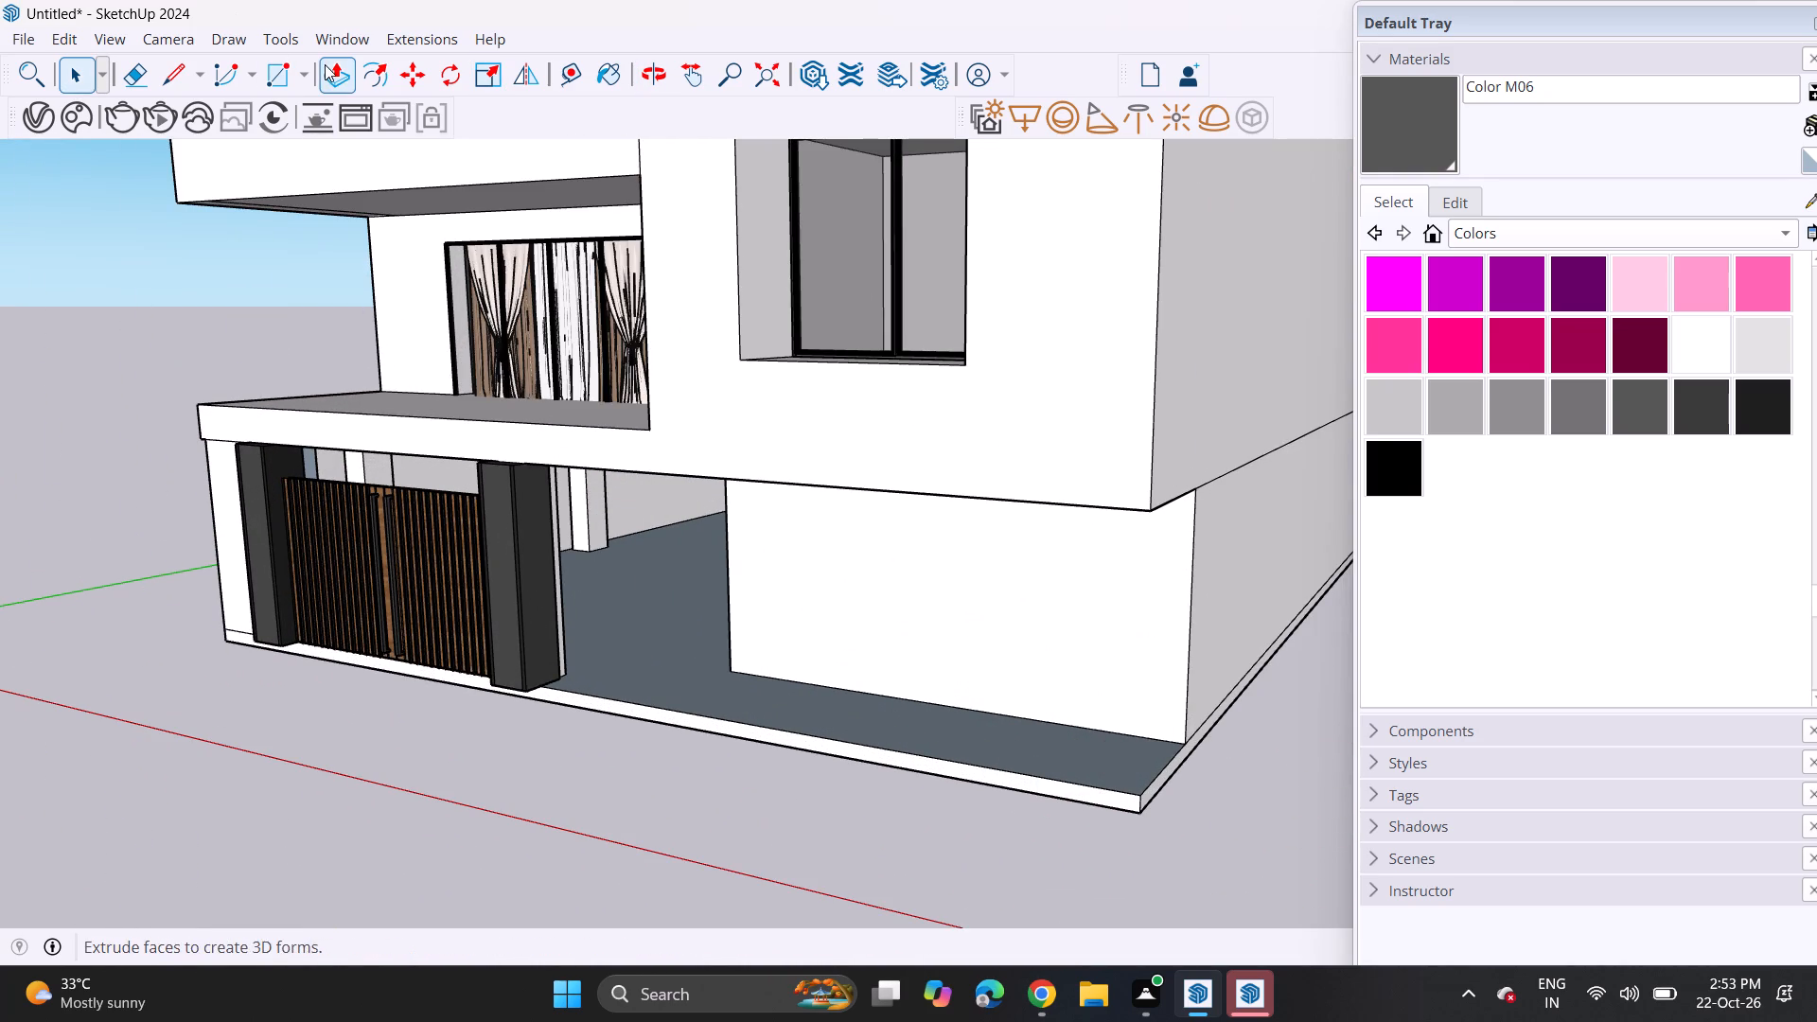
{"action": "left_click", "coordinate": [909, 606]}
{"action": "left_click", "coordinate": [885, 729]}
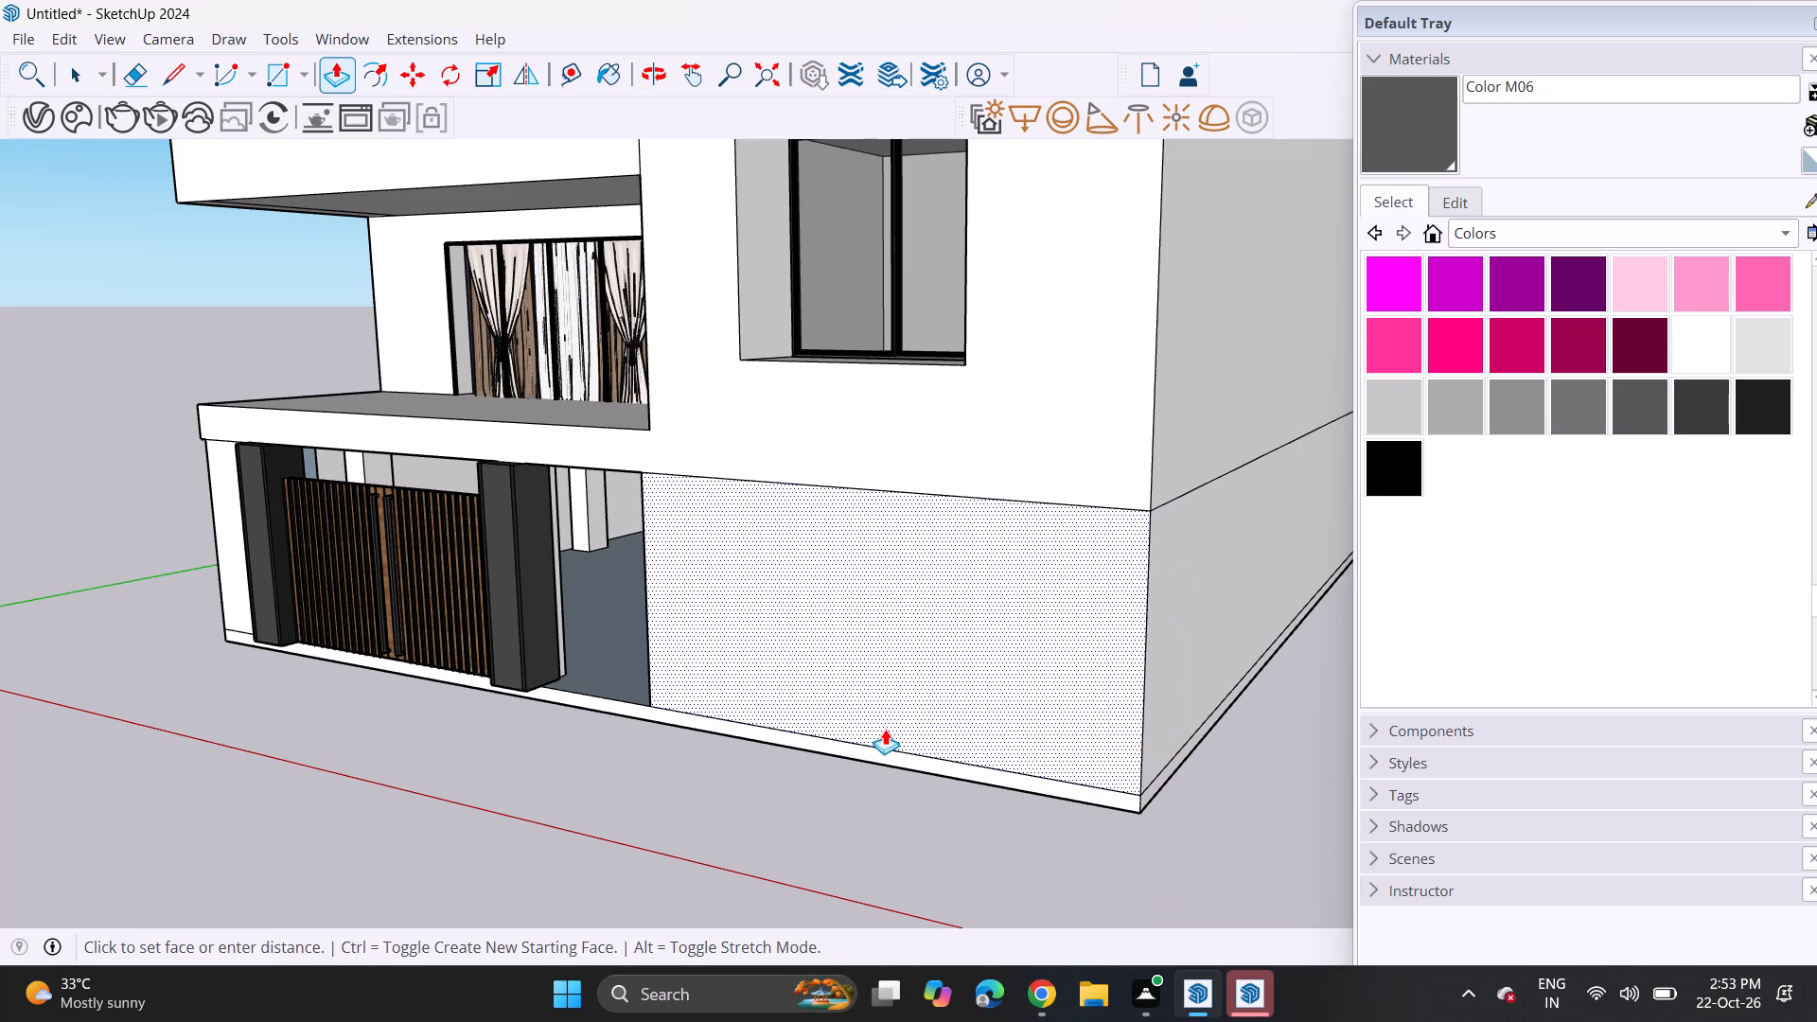
Import the FLUTED+WOOD component from Downloads and place it in the ground-floor opening between the gate and the wall.
{"action": "middle_click_drag", "start_coordinate": [523, 478], "coordinate": [785, 428]}
{"action": "scroll", "coordinate": [741, 431], "scroll_direction": "up", "scroll_amount": 1}
{"action": "scroll", "coordinate": [692, 439], "scroll_direction": "down", "scroll_amount": 7}
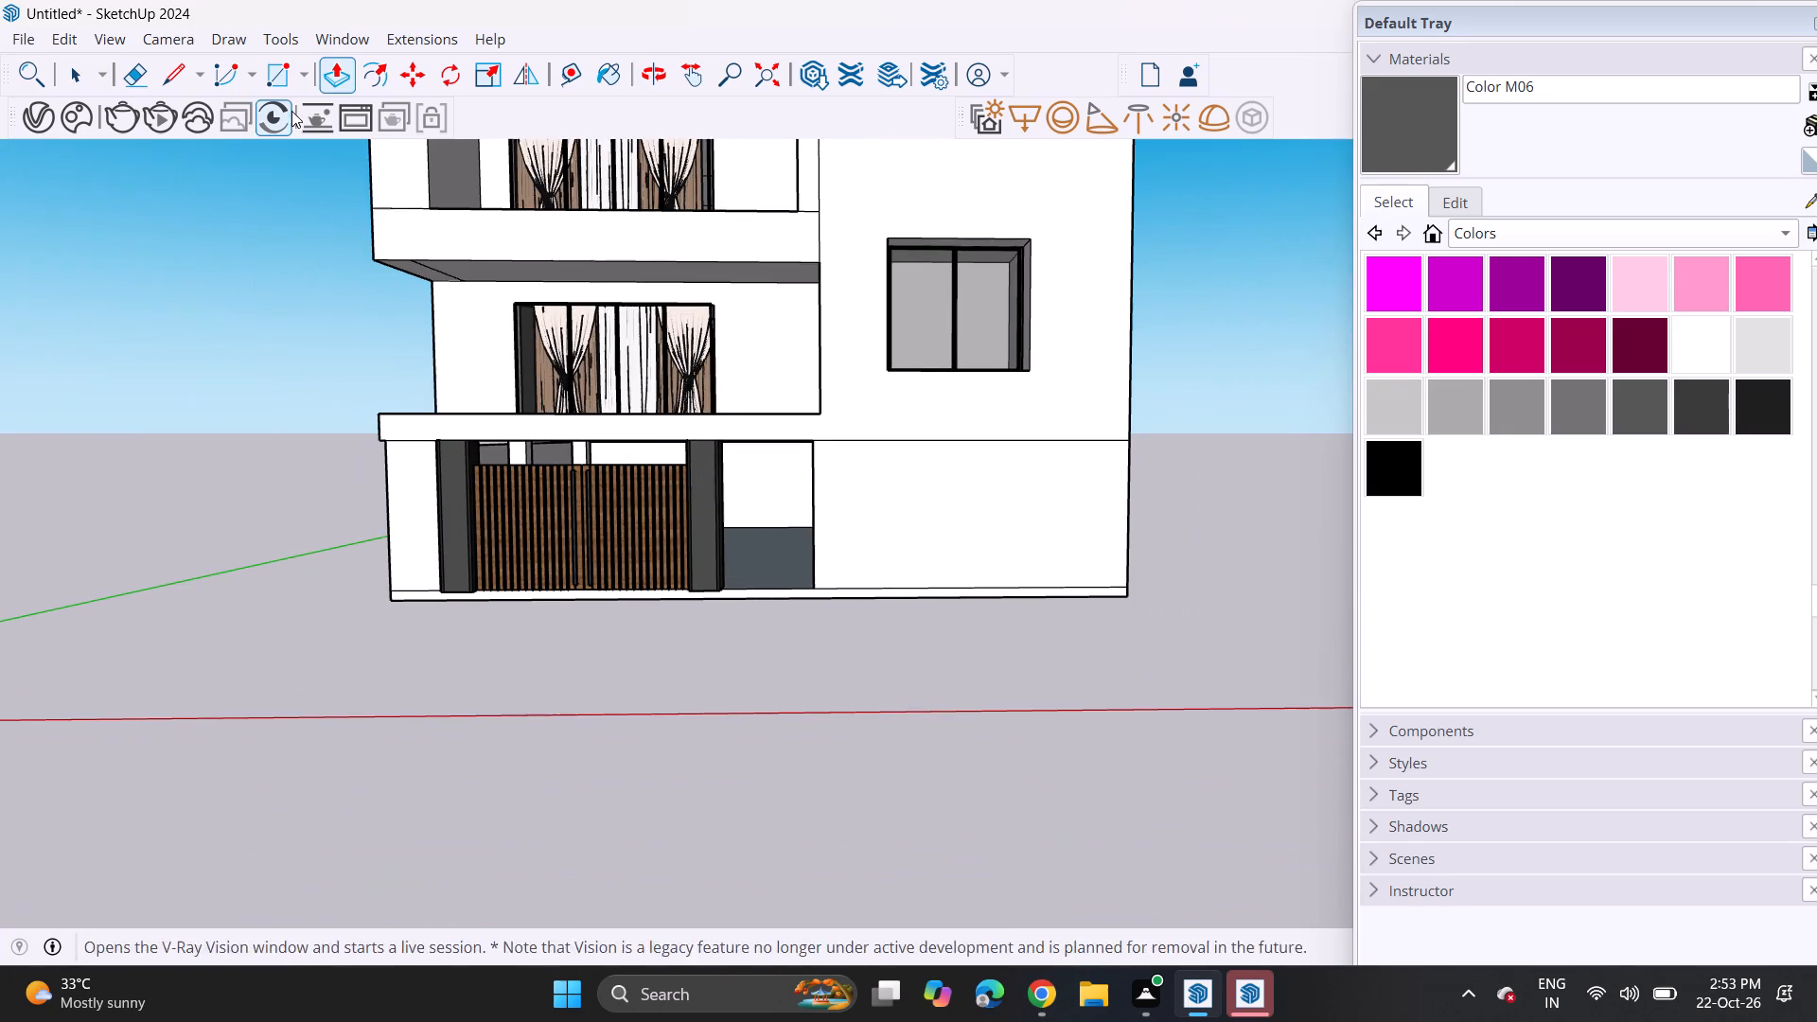
{"action": "left_click", "coordinate": [28, 28]}
{"action": "left_click", "coordinate": [84, 368]}
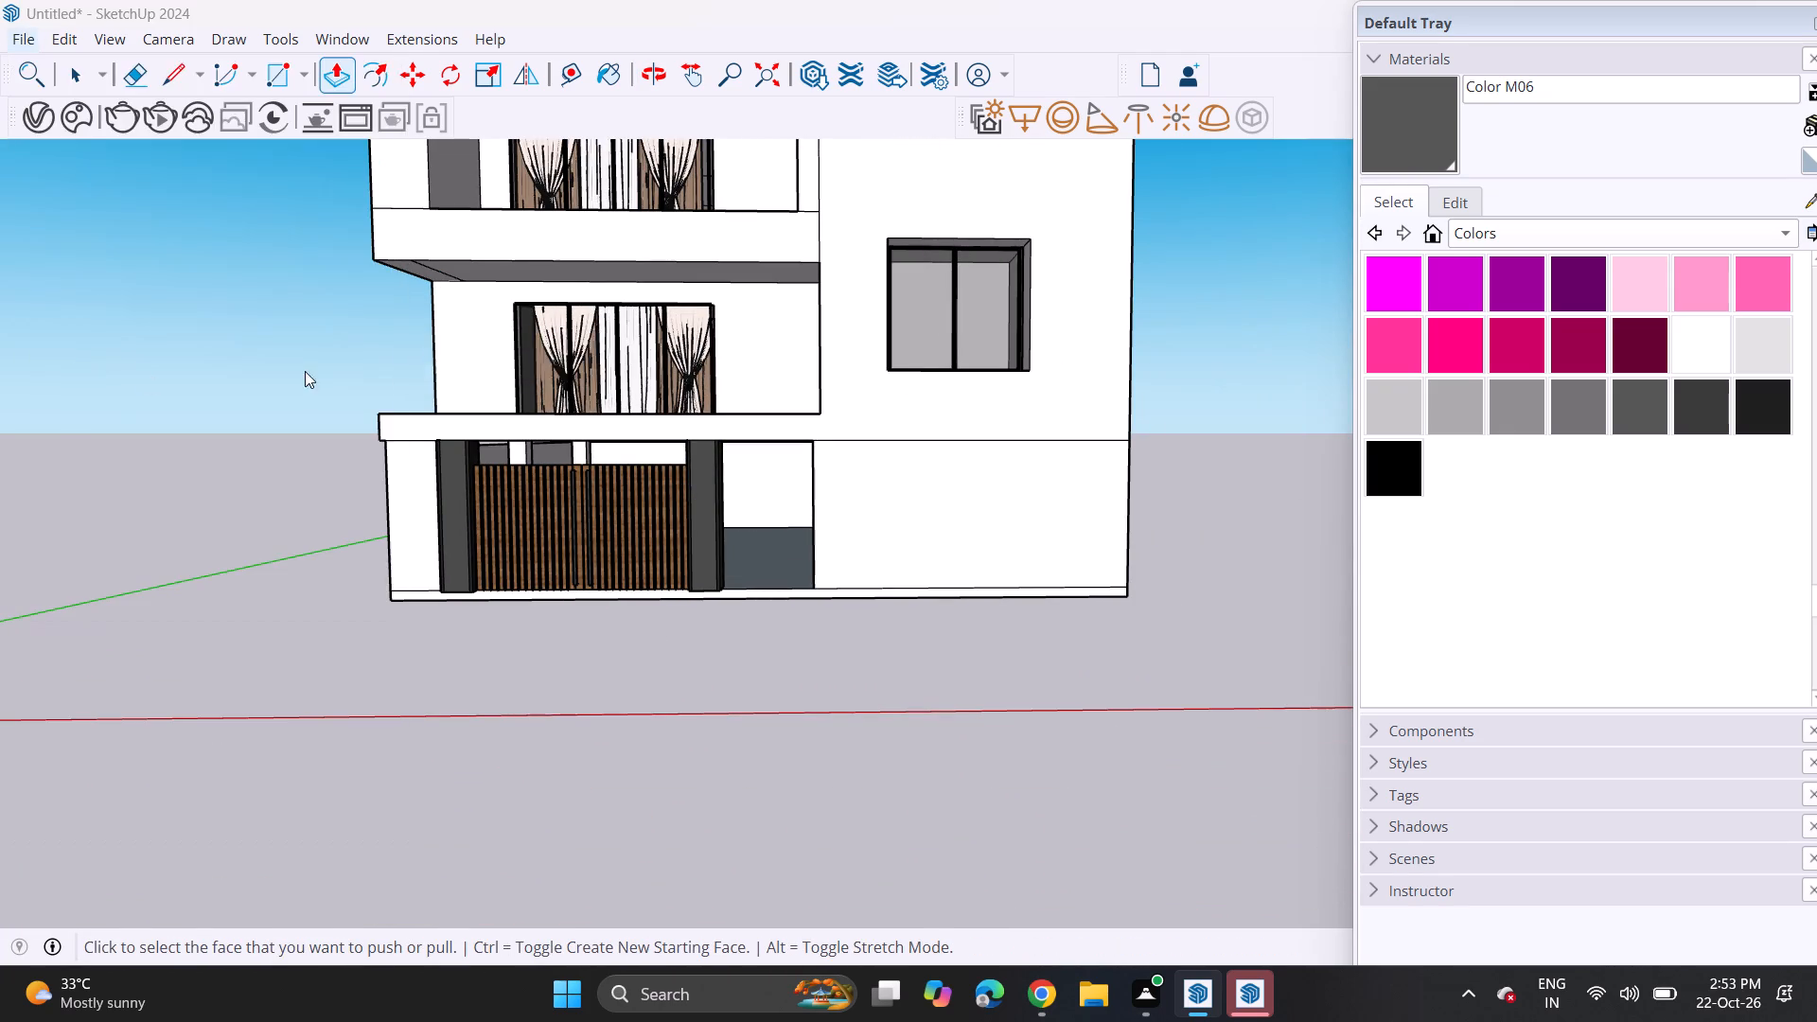
{"action": "scroll", "coordinate": [611, 361], "scroll_direction": "down", "scroll_amount": 2}
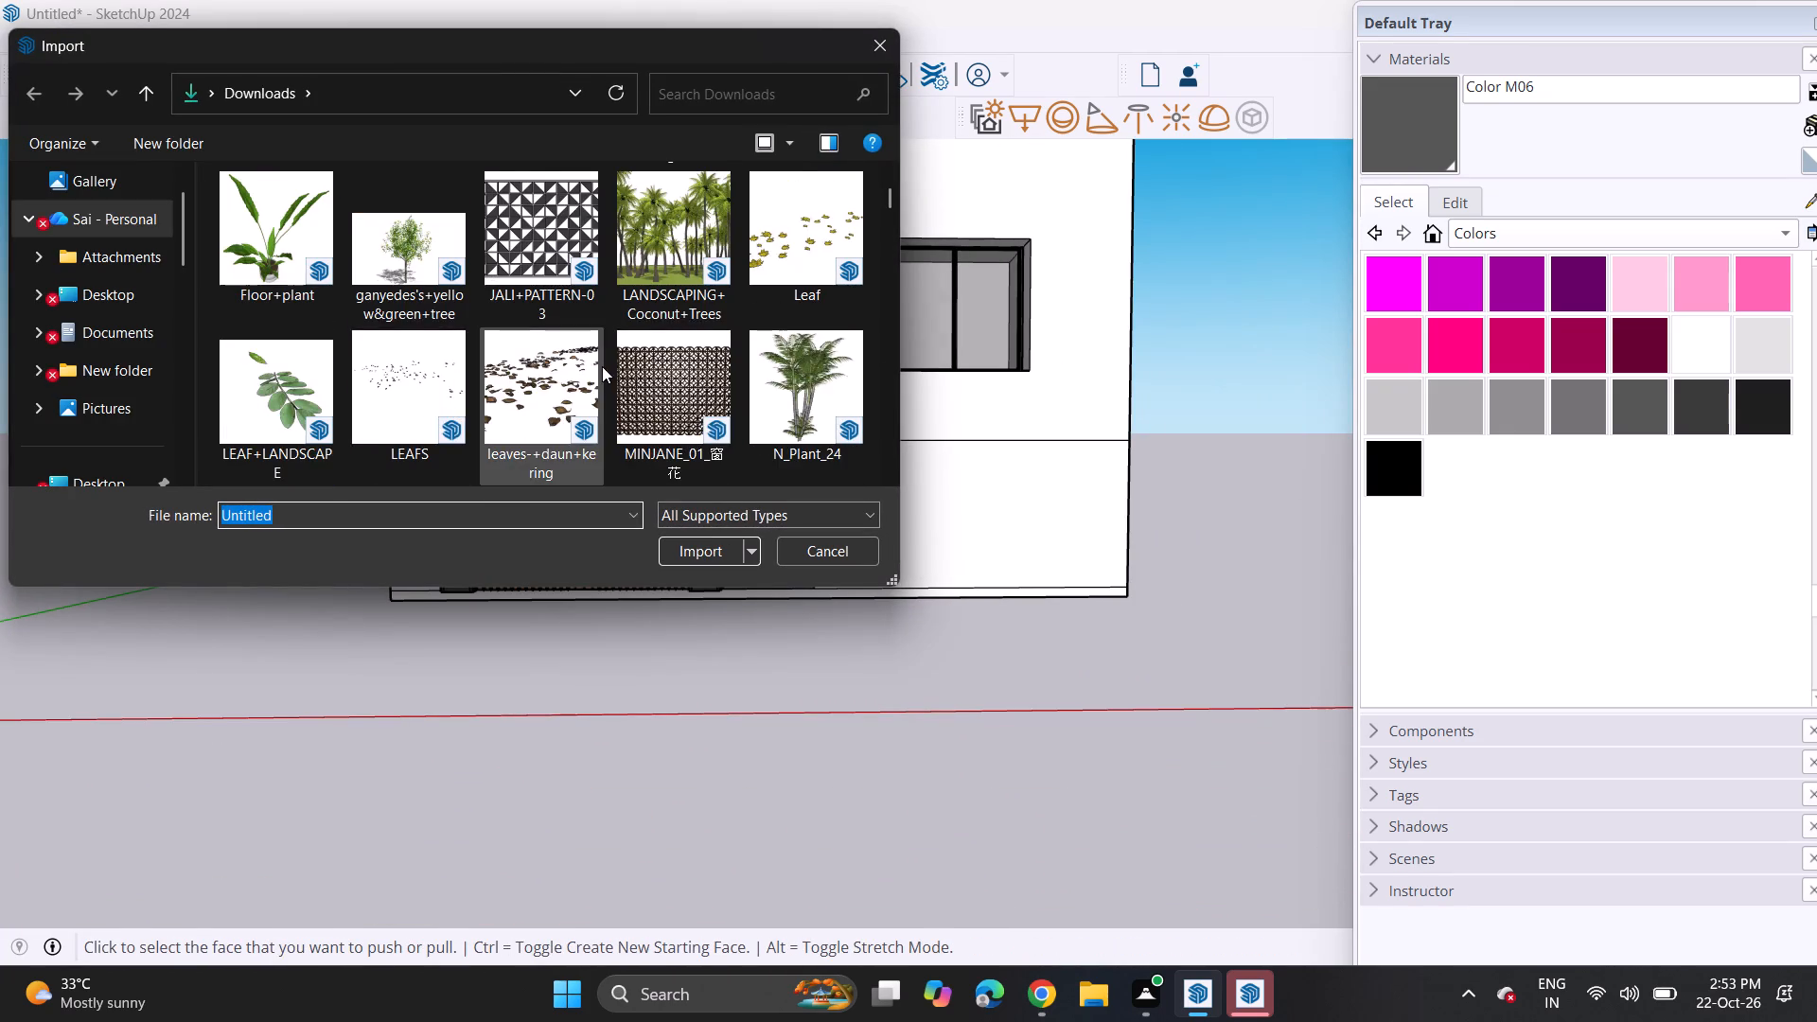
{"action": "scroll", "coordinate": [602, 366], "scroll_direction": "down", "scroll_amount": 6}
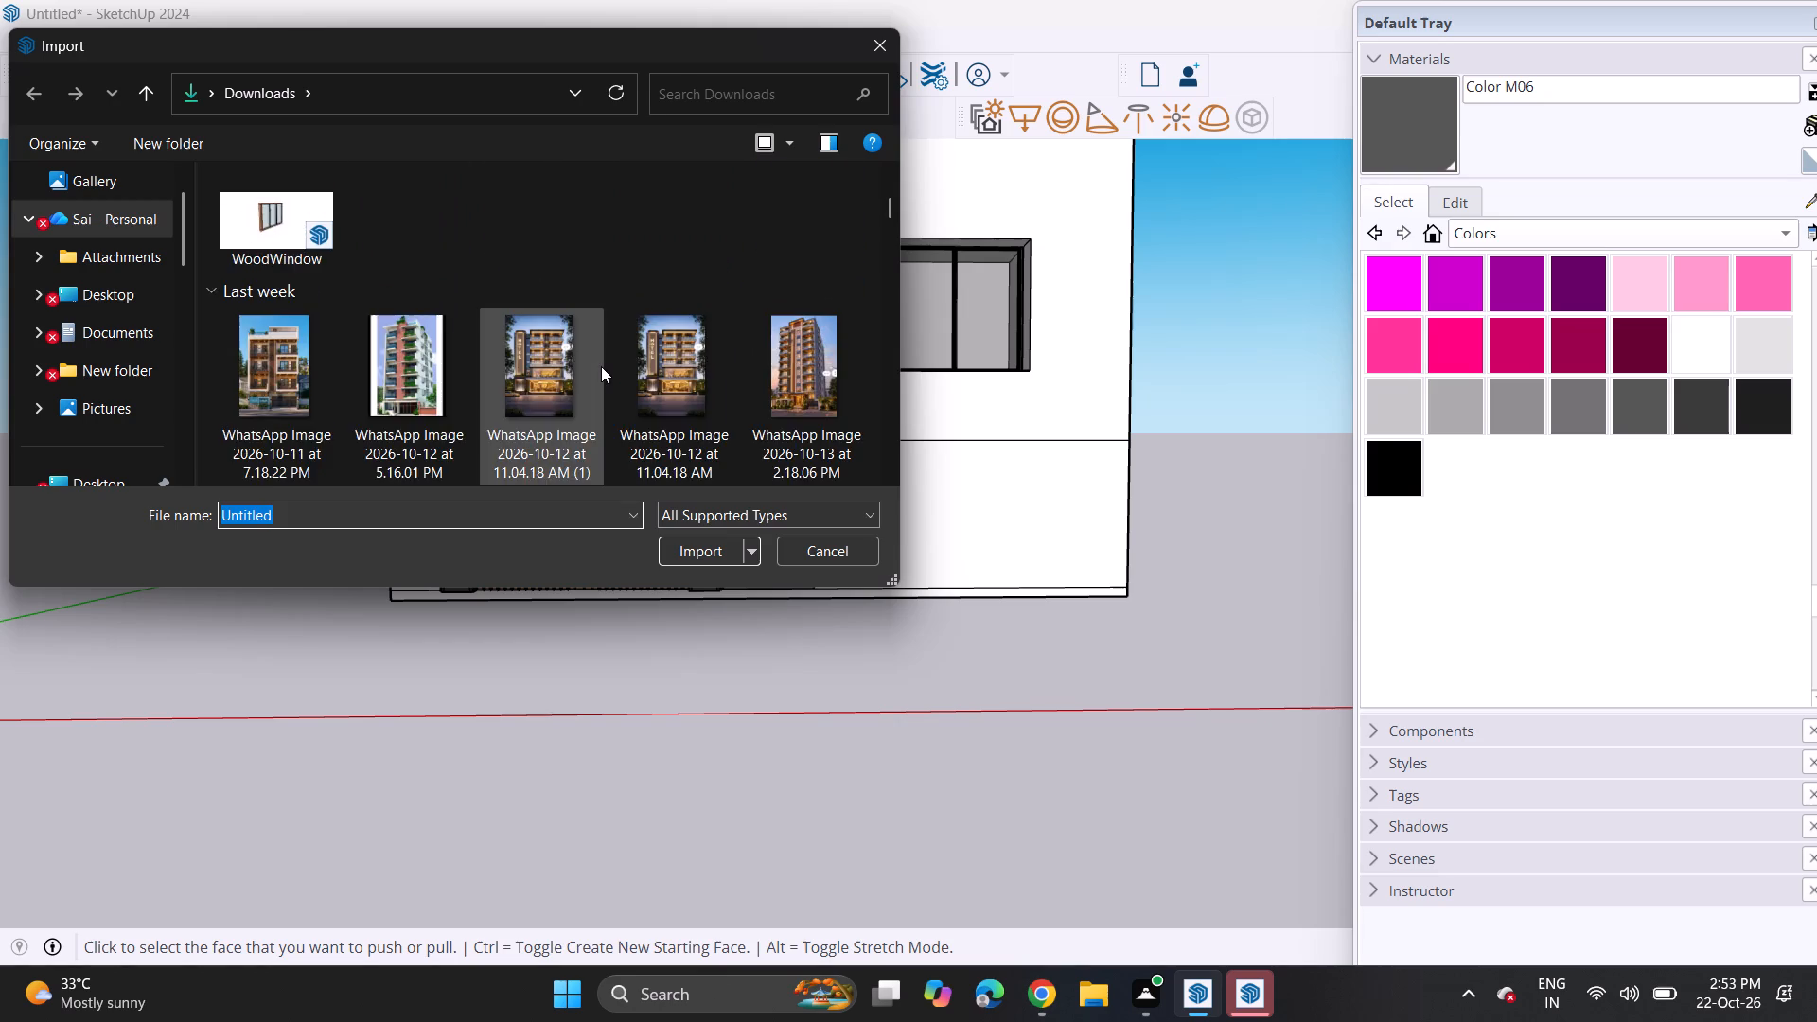
{"action": "scroll", "coordinate": [601, 366], "scroll_direction": "up", "scroll_amount": 11}
{"action": "scroll", "coordinate": [601, 366], "scroll_direction": "down", "scroll_amount": 8}
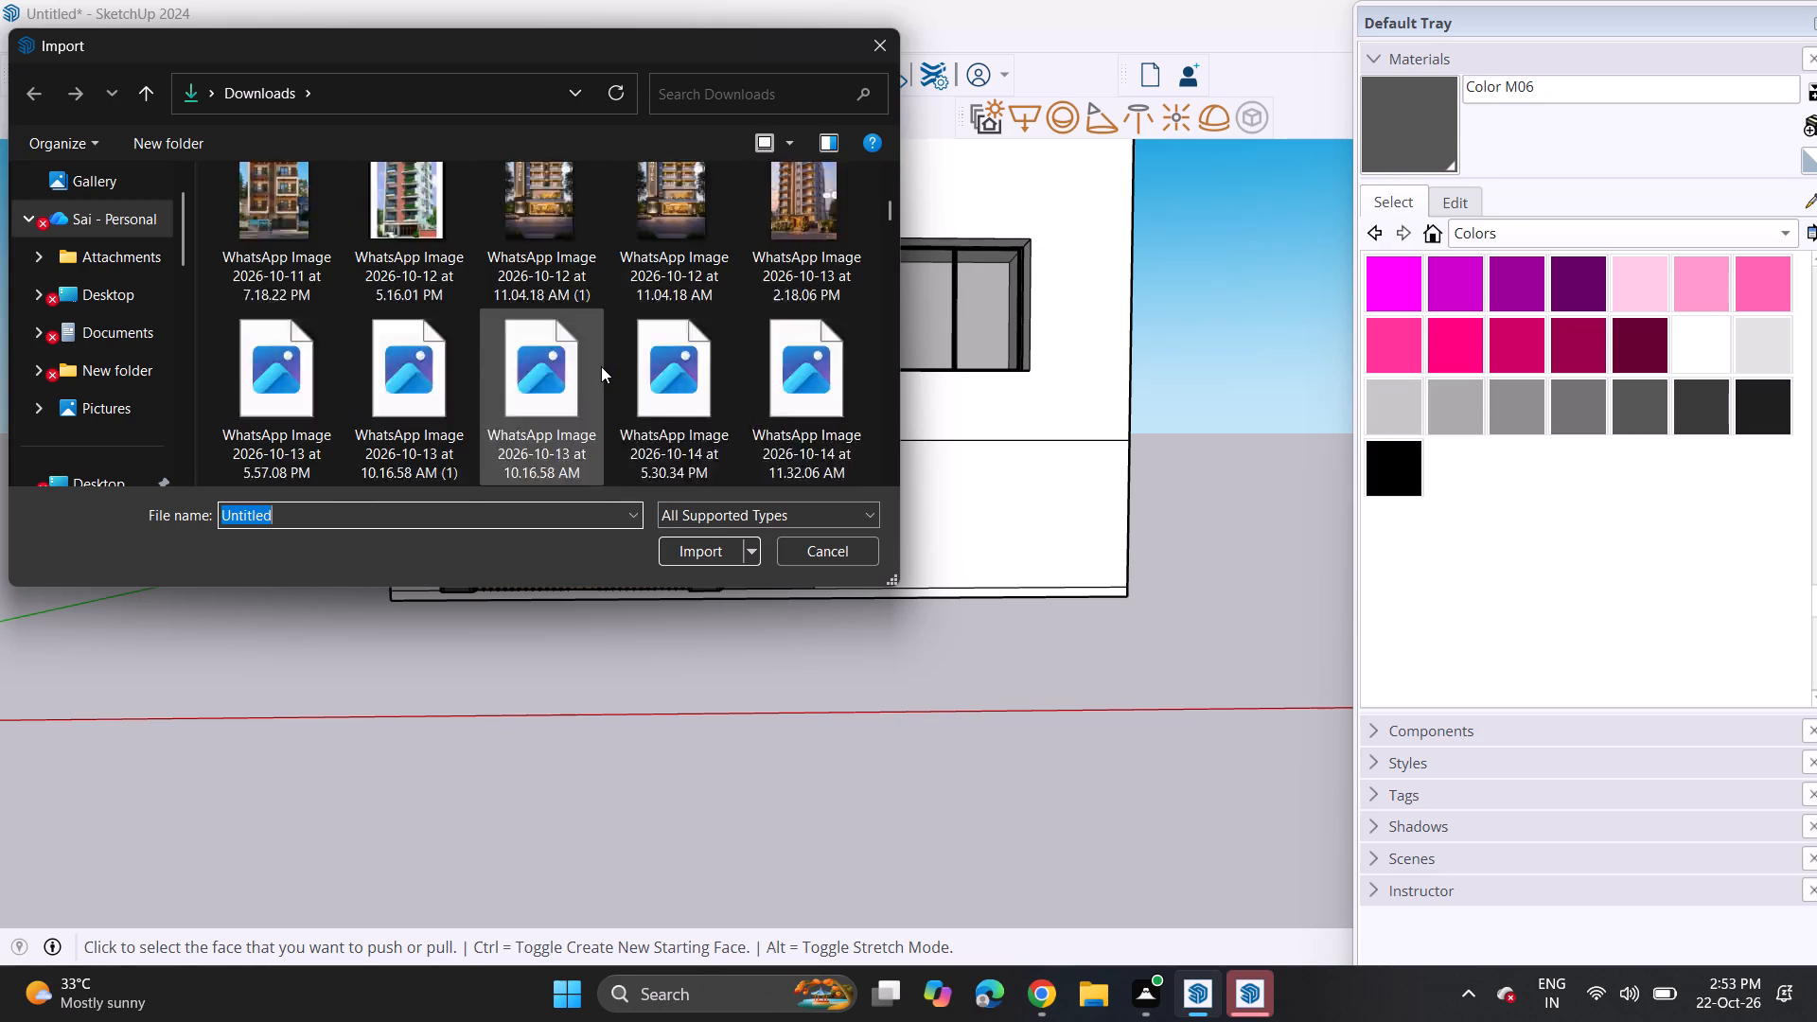
{"action": "scroll", "coordinate": [601, 366], "scroll_direction": "down", "scroll_amount": 8}
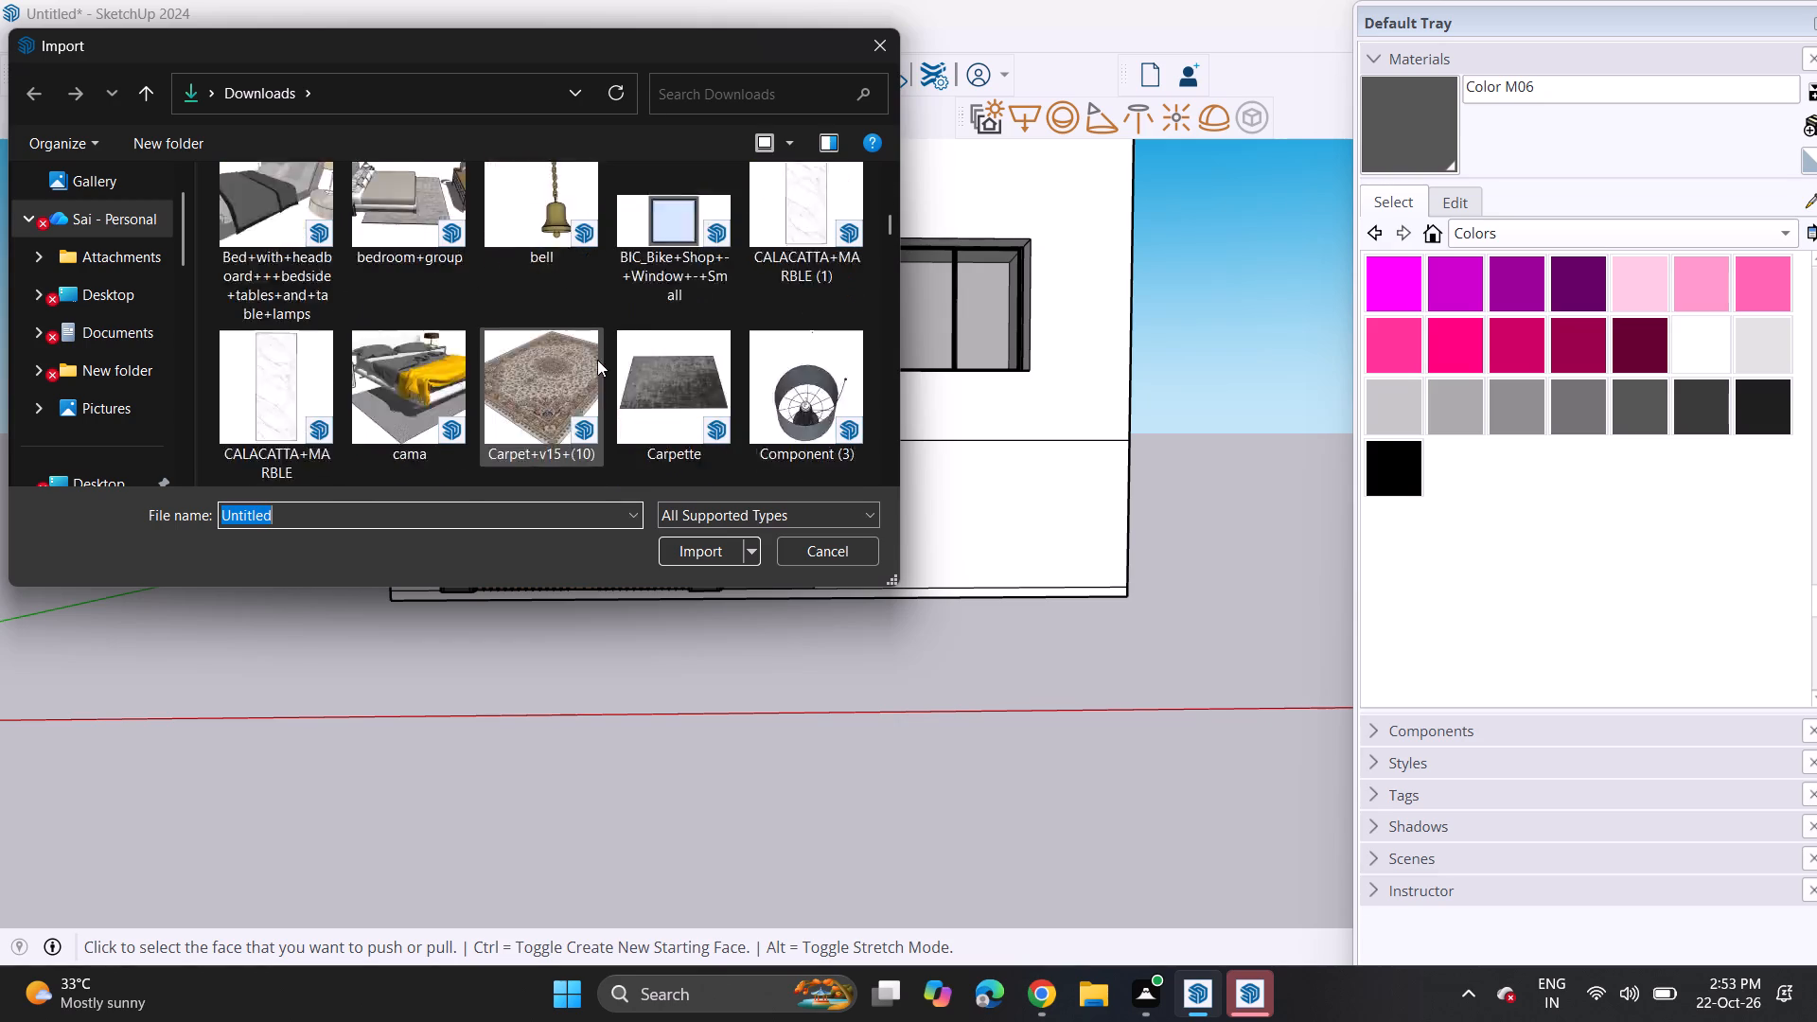
{"action": "scroll", "coordinate": [597, 360], "scroll_direction": "down", "scroll_amount": 5}
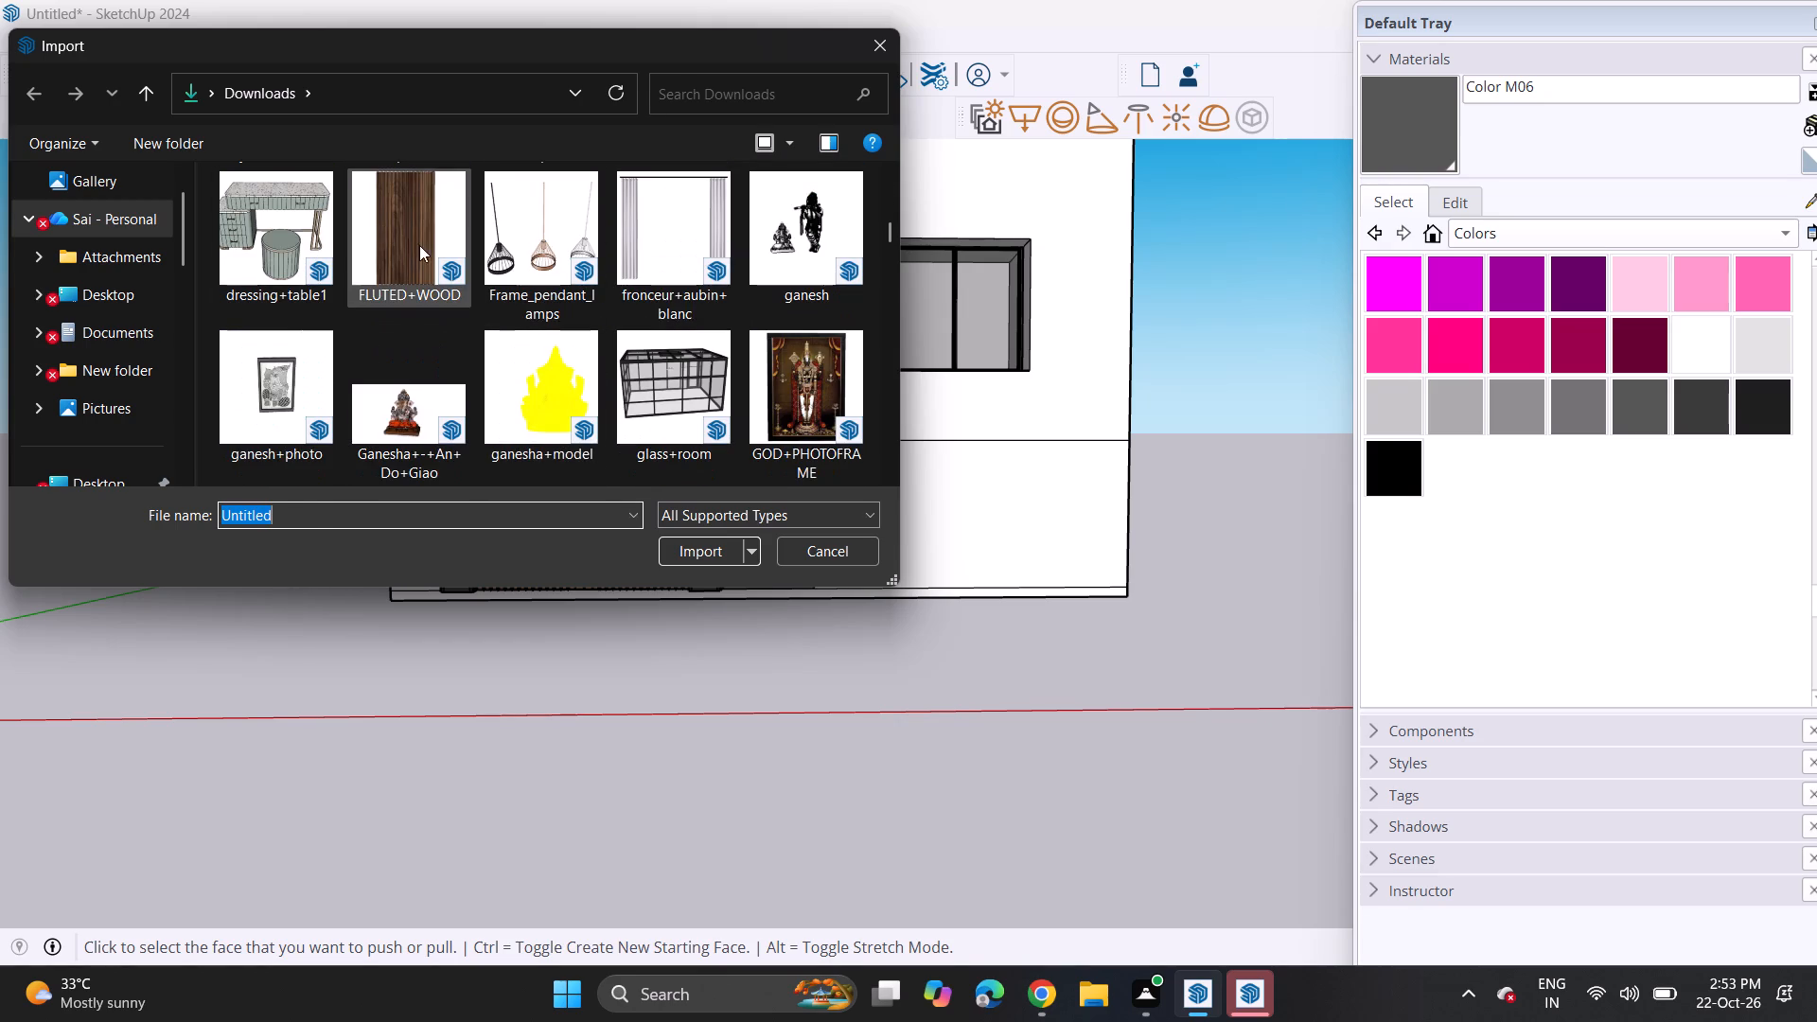
{"action": "left_click", "coordinate": [419, 243]}
{"action": "left_click", "coordinate": [697, 541]}
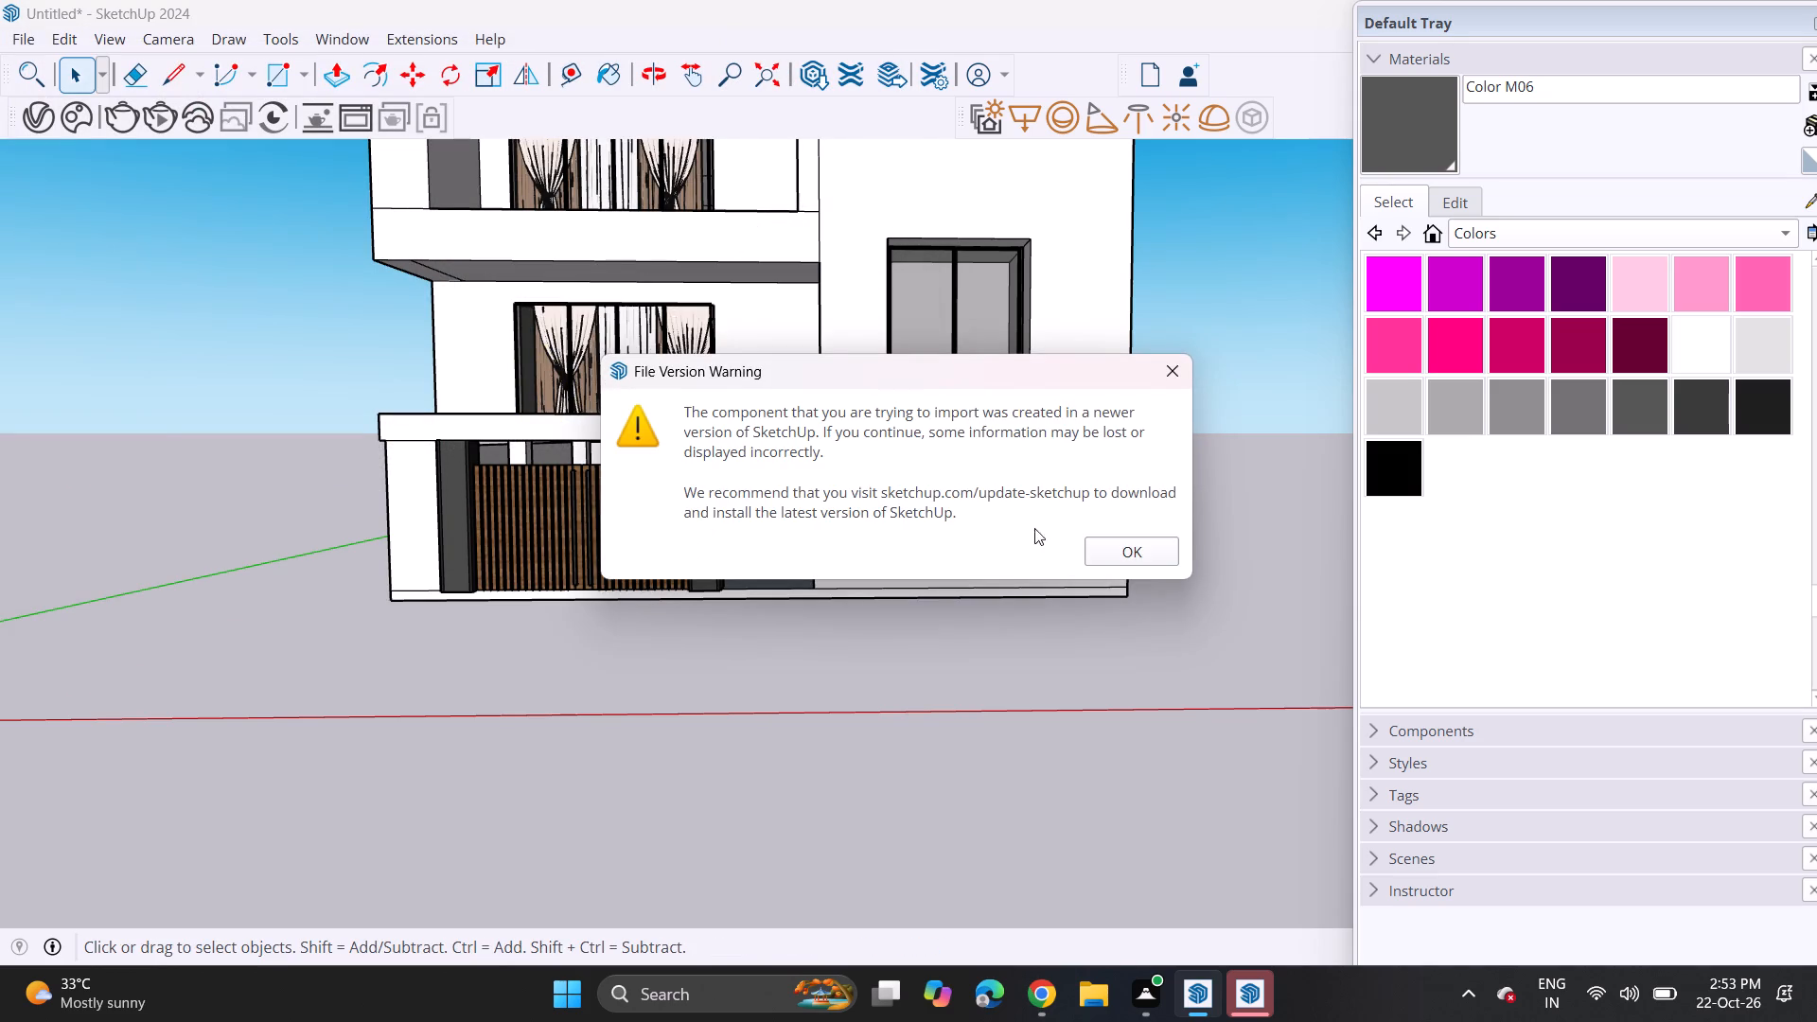
{"action": "left_click", "coordinate": [1097, 551]}
{"action": "middle_click_drag", "start_coordinate": [750, 531], "coordinate": [888, 682]}
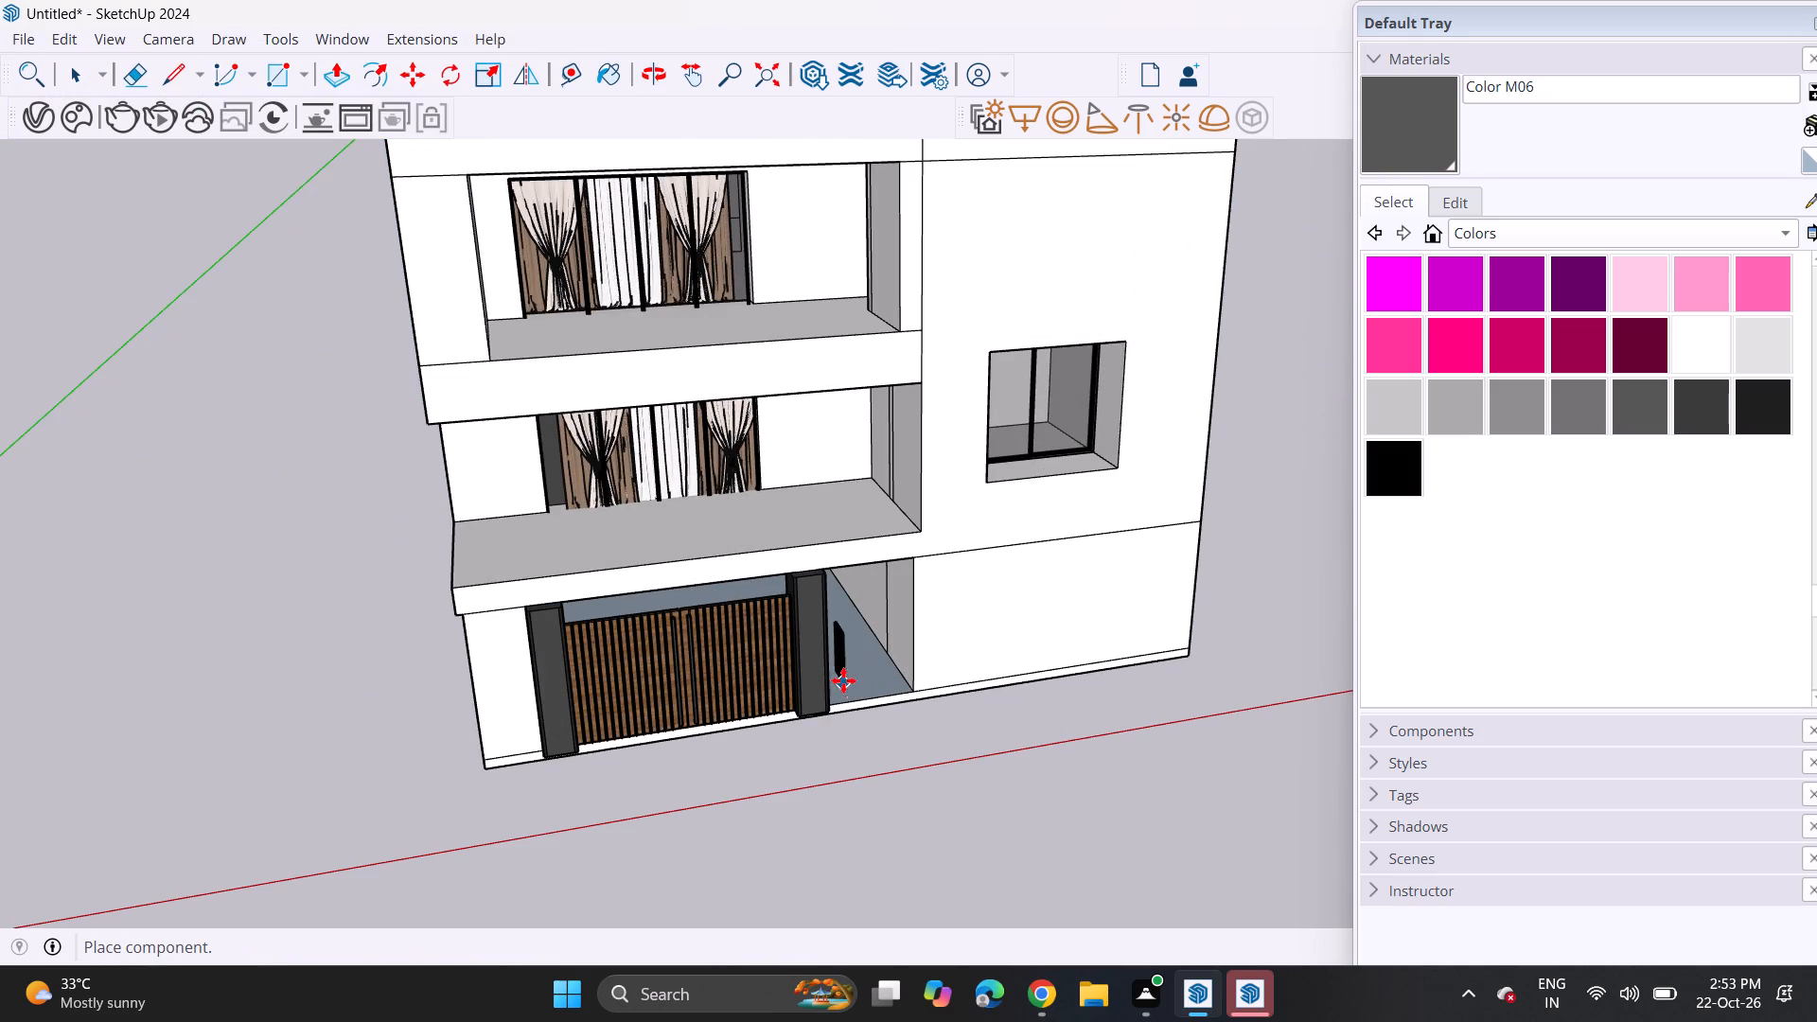
{"action": "left_click", "coordinate": [852, 684]}
Rotate the fluted wood panel about the vertical axis until it lies parallel to the building front.
{"action": "left_click", "coordinate": [458, 68]}
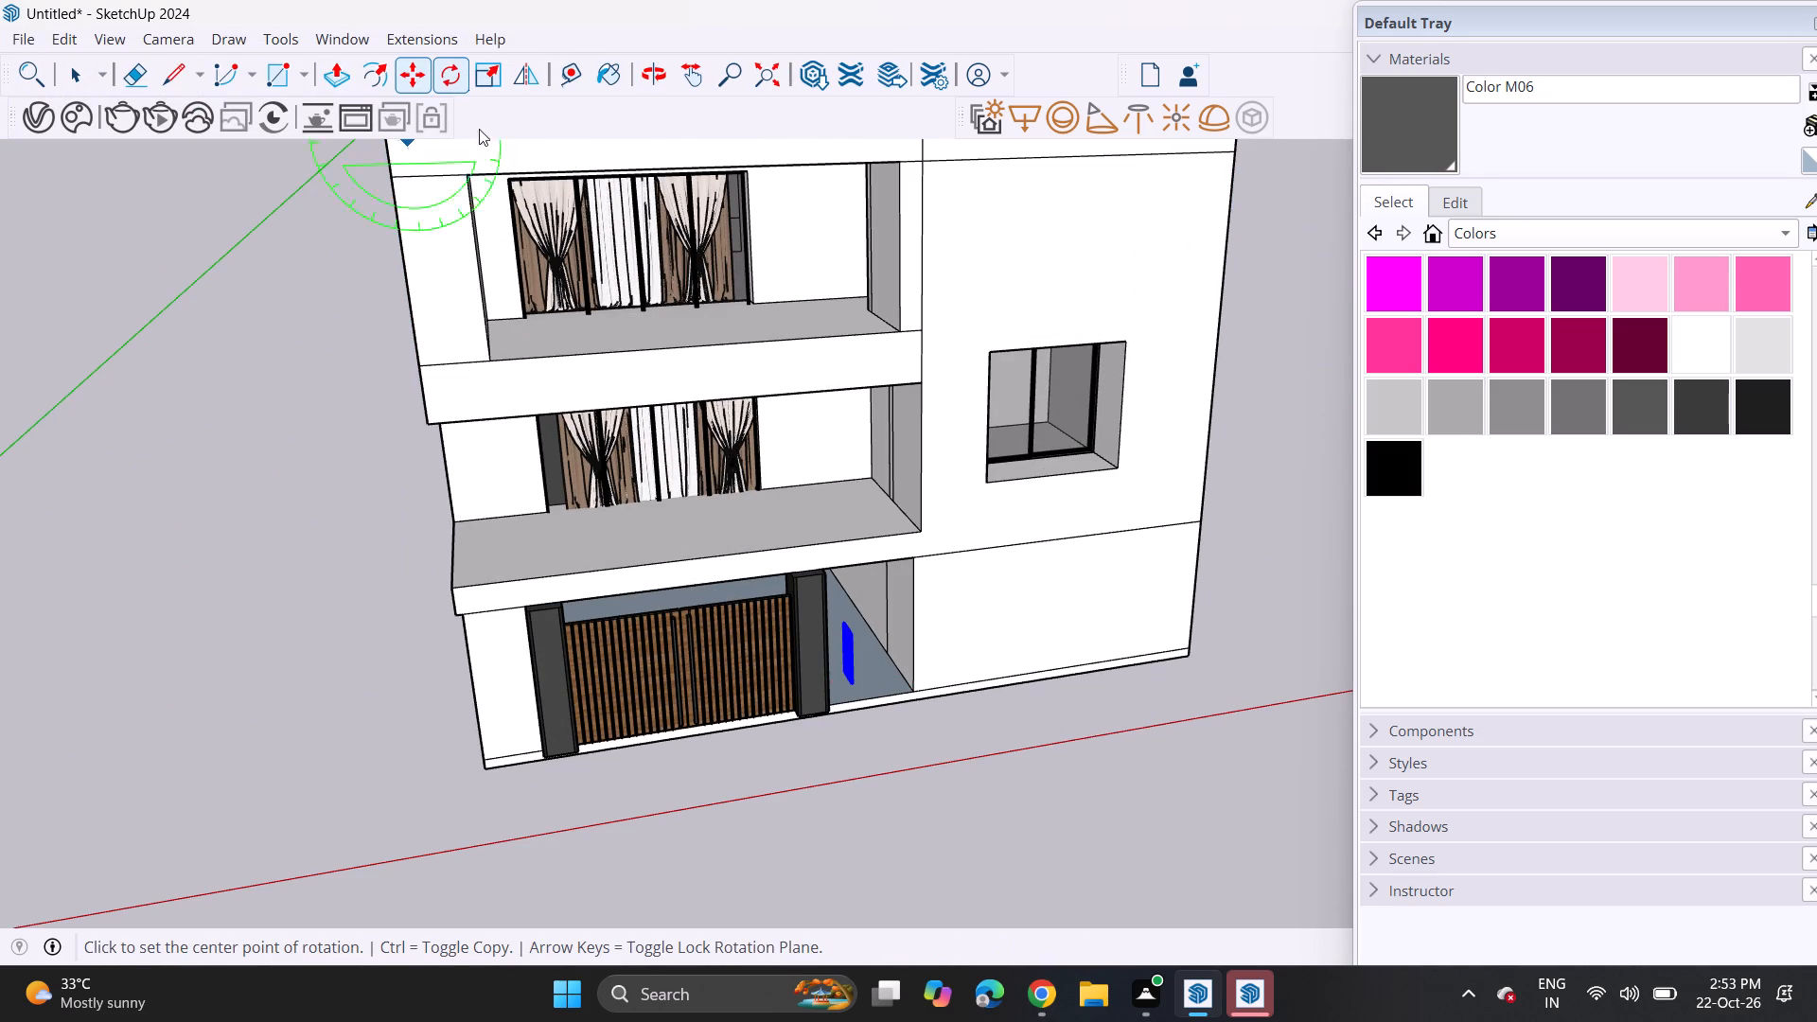
{"action": "left_click", "coordinate": [915, 809]}
{"action": "left_click", "coordinate": [968, 807]}
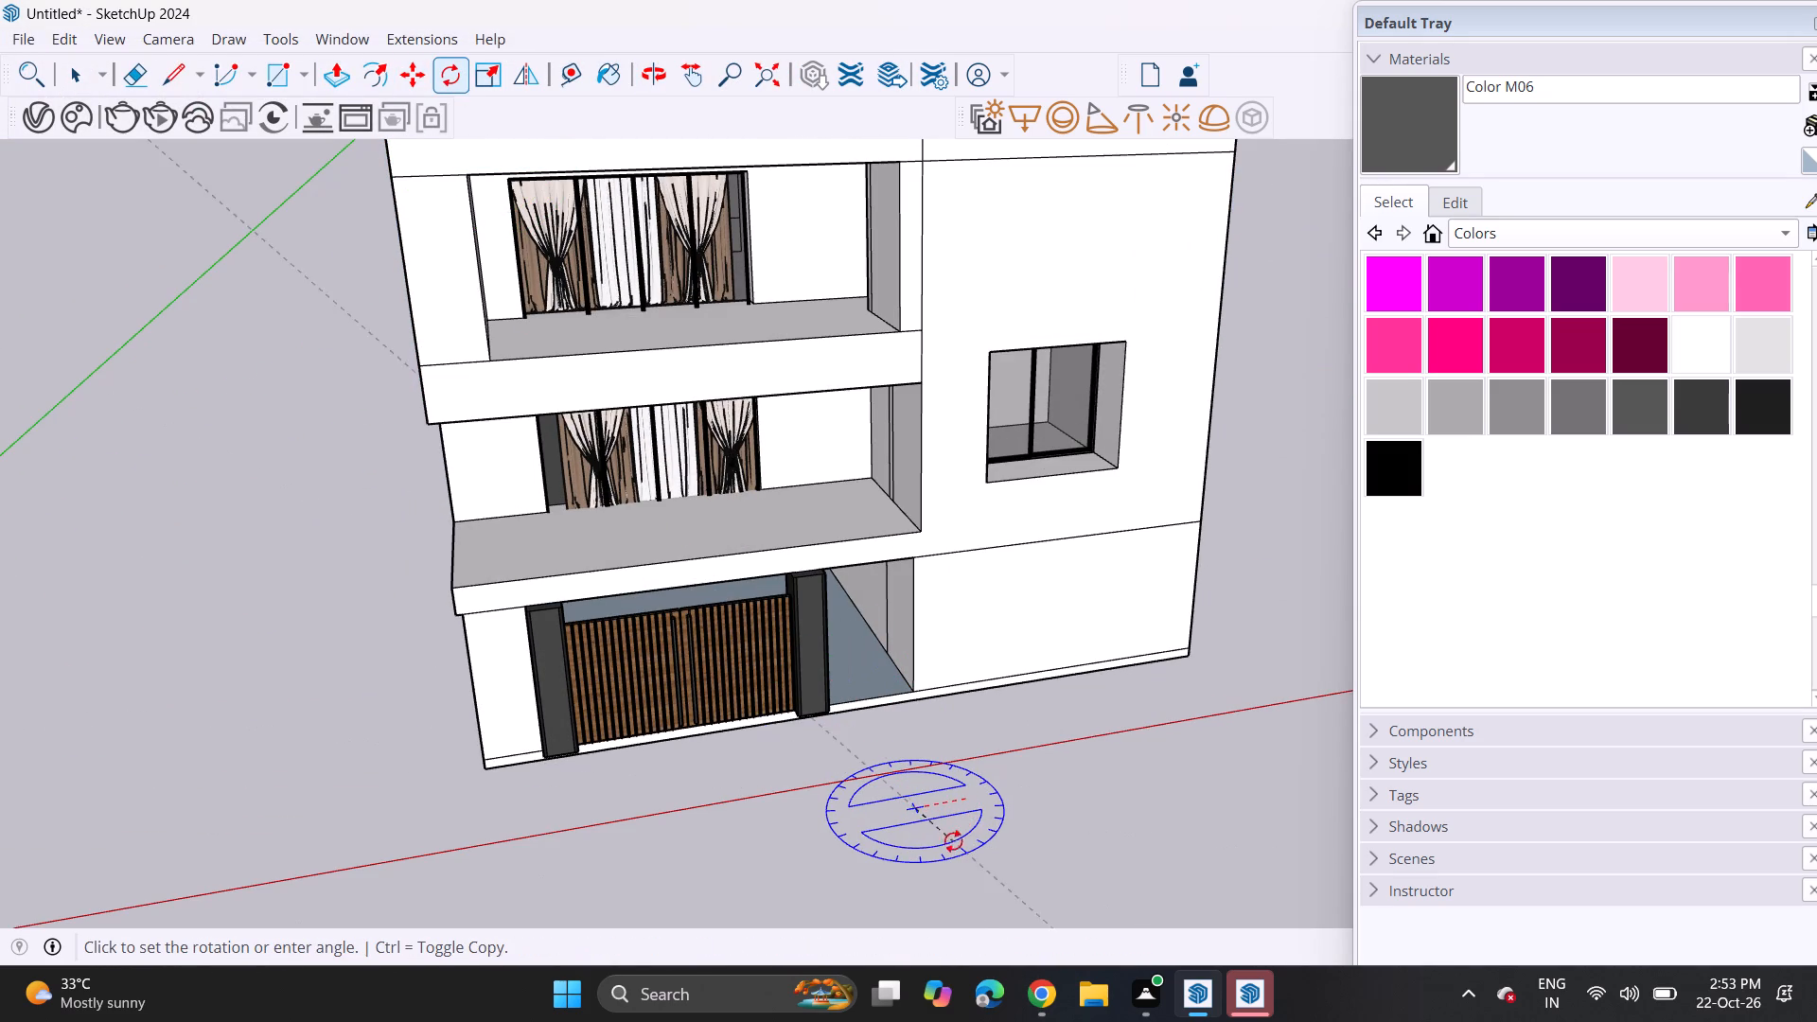
{"action": "left_click", "coordinate": [879, 772]}
{"action": "scroll", "coordinate": [926, 713], "scroll_direction": "up", "scroll_amount": 10}
{"action": "key", "text": "space"}
{"action": "left_click", "coordinate": [918, 749]}
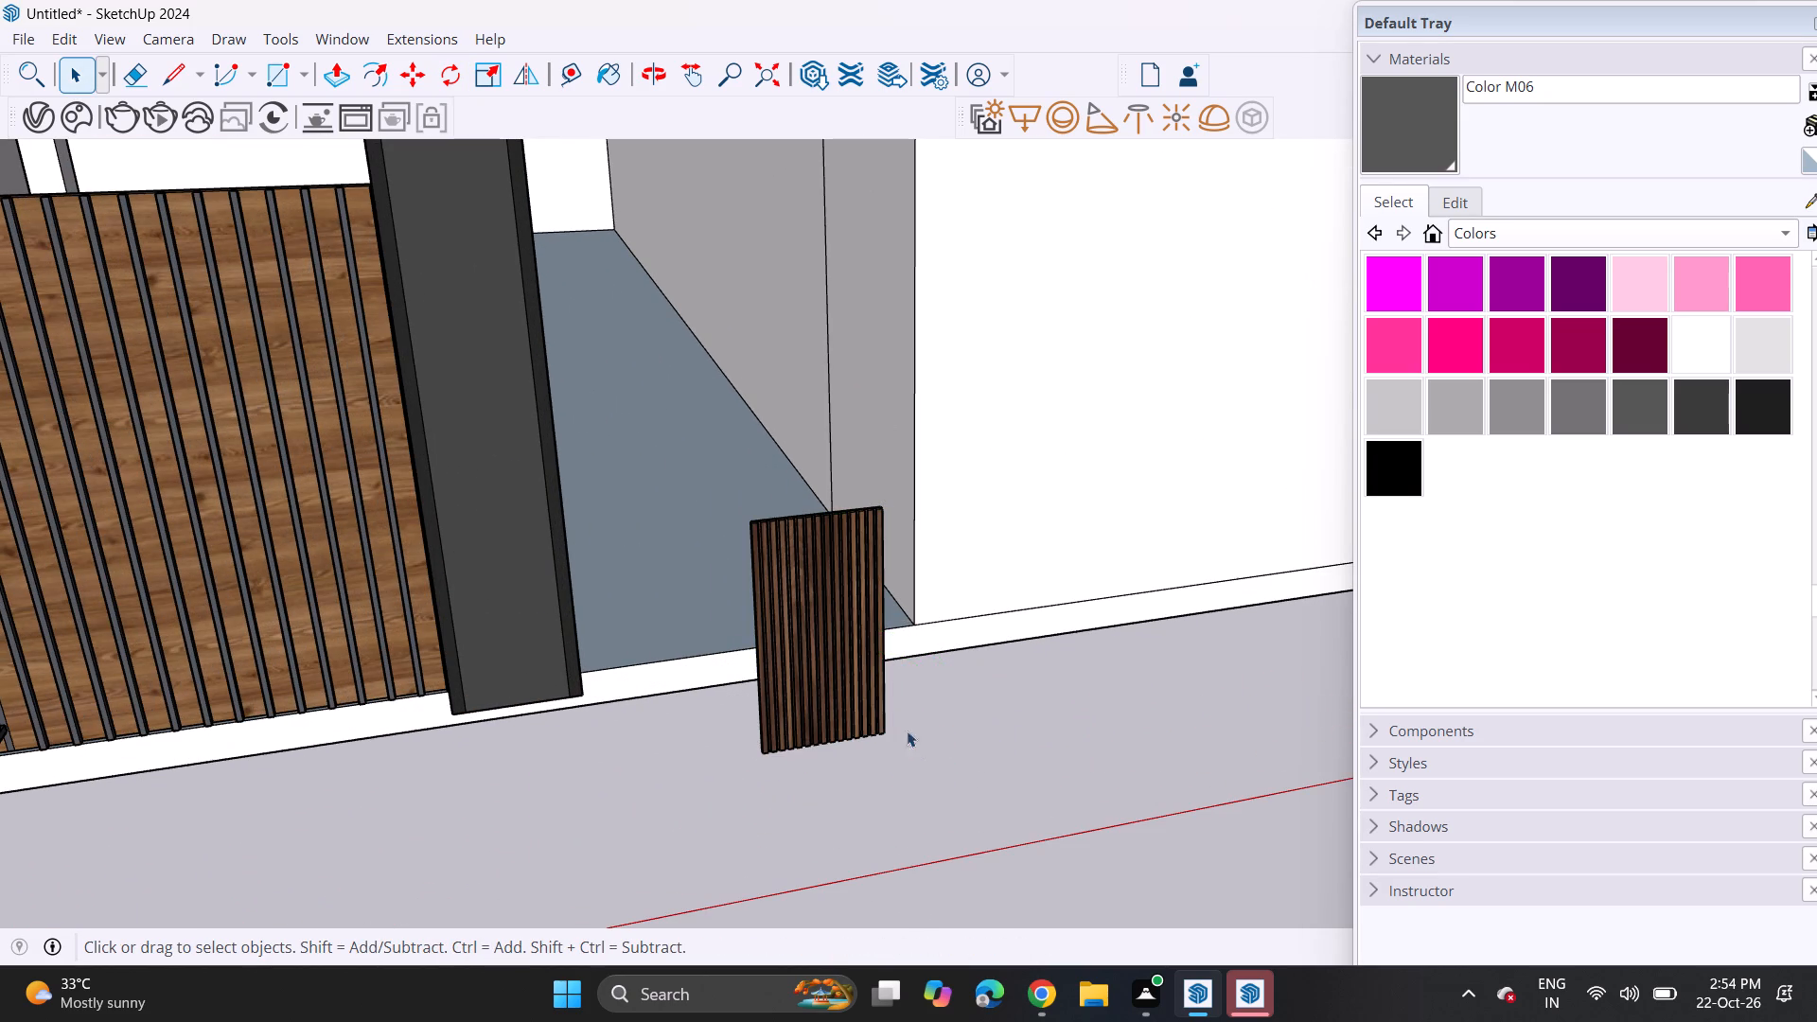
Move the fluted wood panel by its lower corner to the base of the gate post, on the opening's front edge.
{"action": "scroll", "coordinate": [789, 706], "scroll_direction": "up", "scroll_amount": 4}
{"action": "left_click", "coordinate": [784, 726]}
{"action": "scroll", "coordinate": [807, 739], "scroll_direction": "down", "scroll_amount": 7}
{"action": "key", "text": "m"}
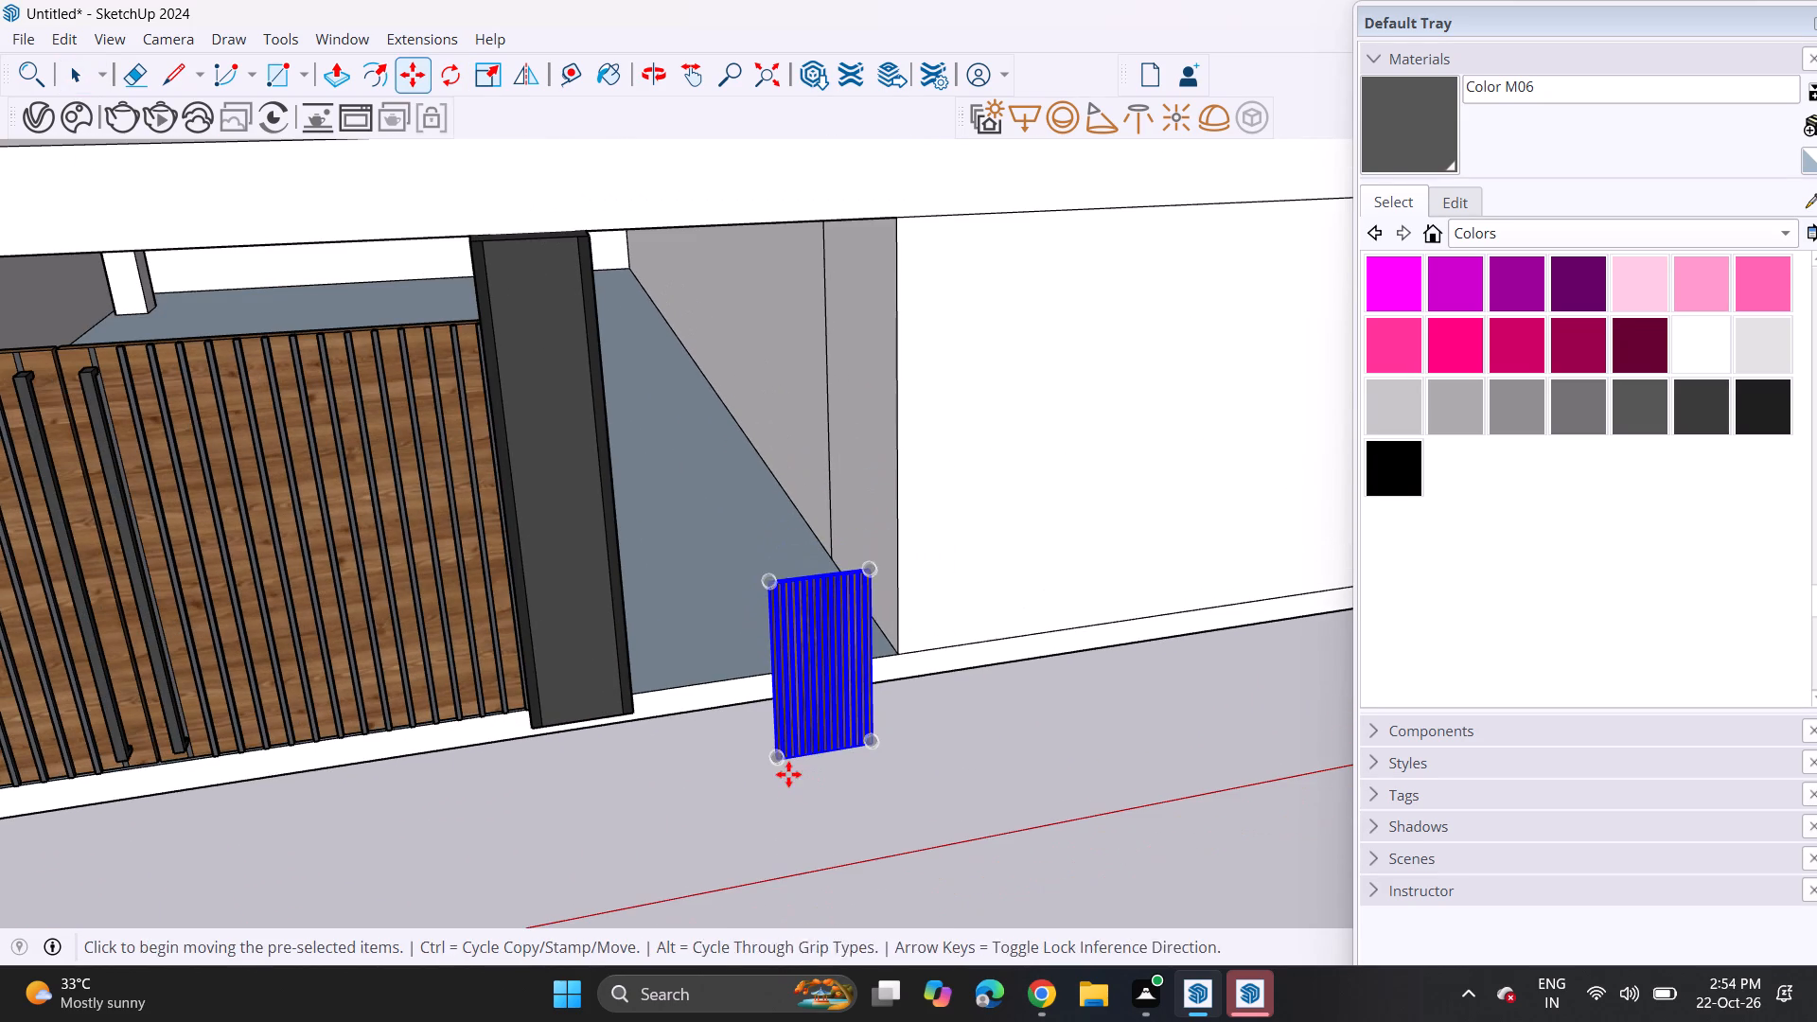
{"action": "left_click", "coordinate": [778, 766]}
{"action": "left_click", "coordinate": [636, 689]}
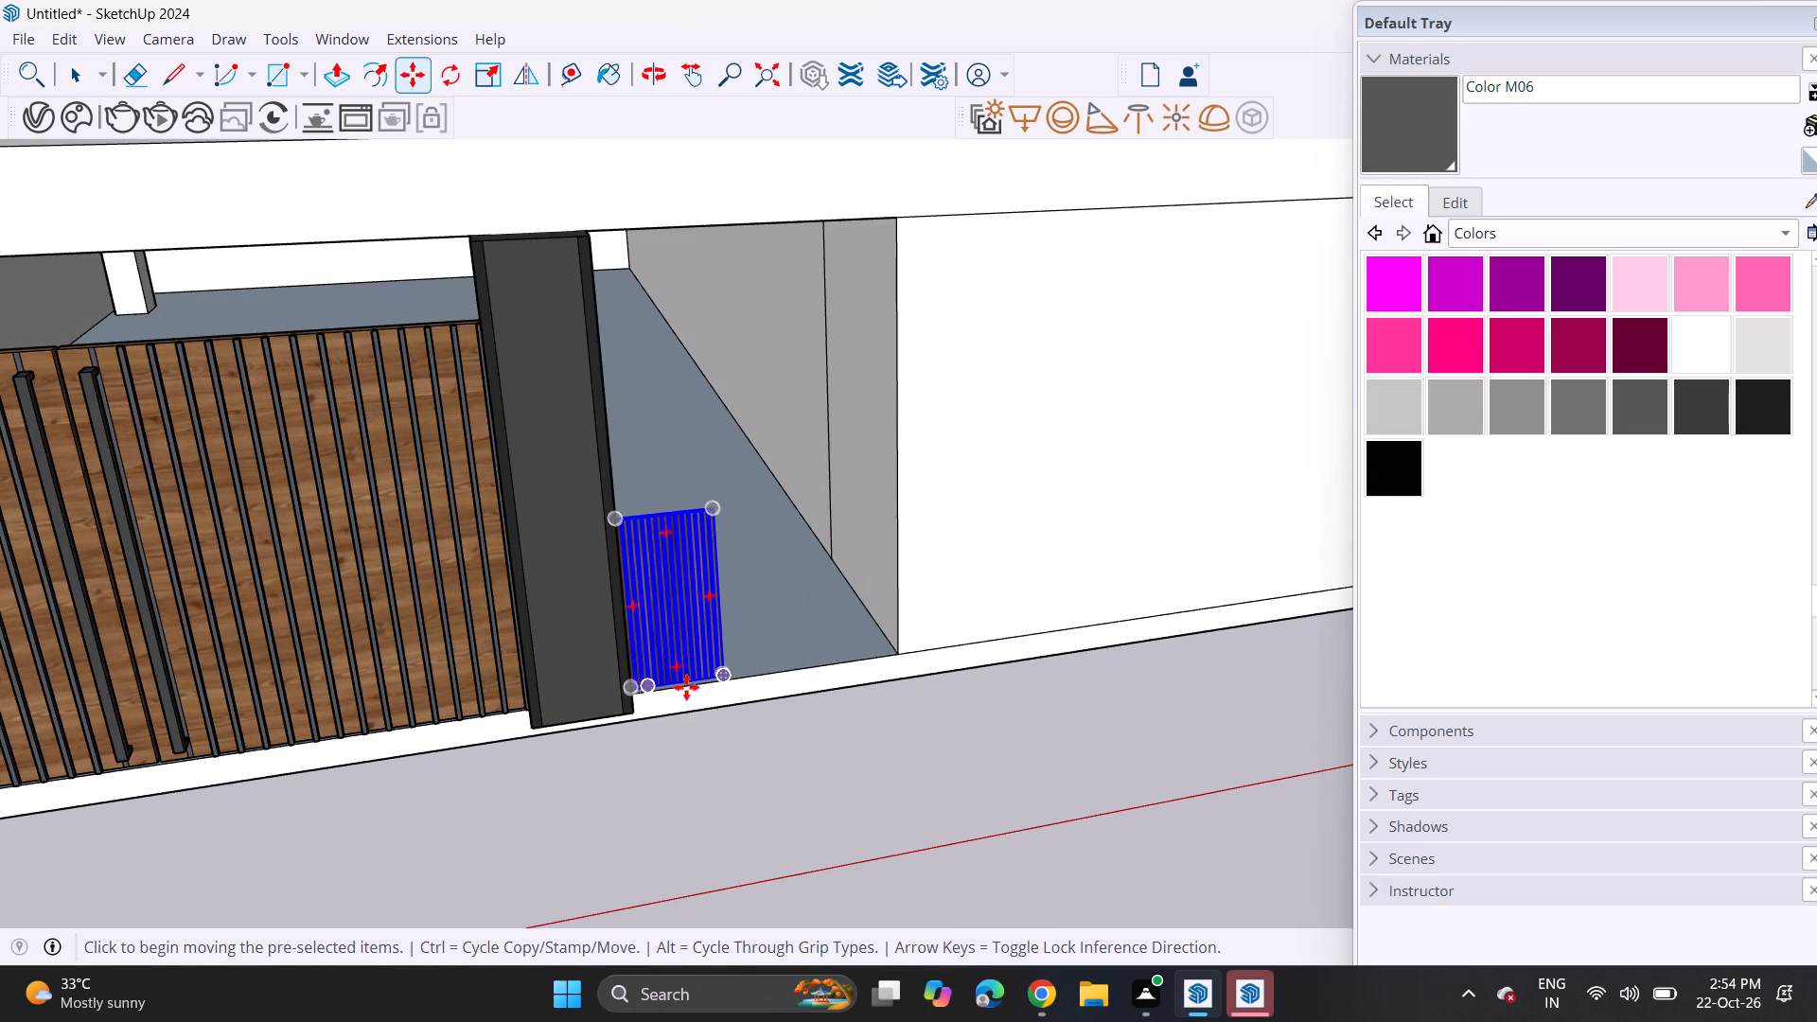
{"action": "middle_click_drag", "start_coordinate": [650, 669], "coordinate": [387, 690]}
{"action": "scroll", "coordinate": [587, 591], "scroll_direction": "up", "scroll_amount": 11}
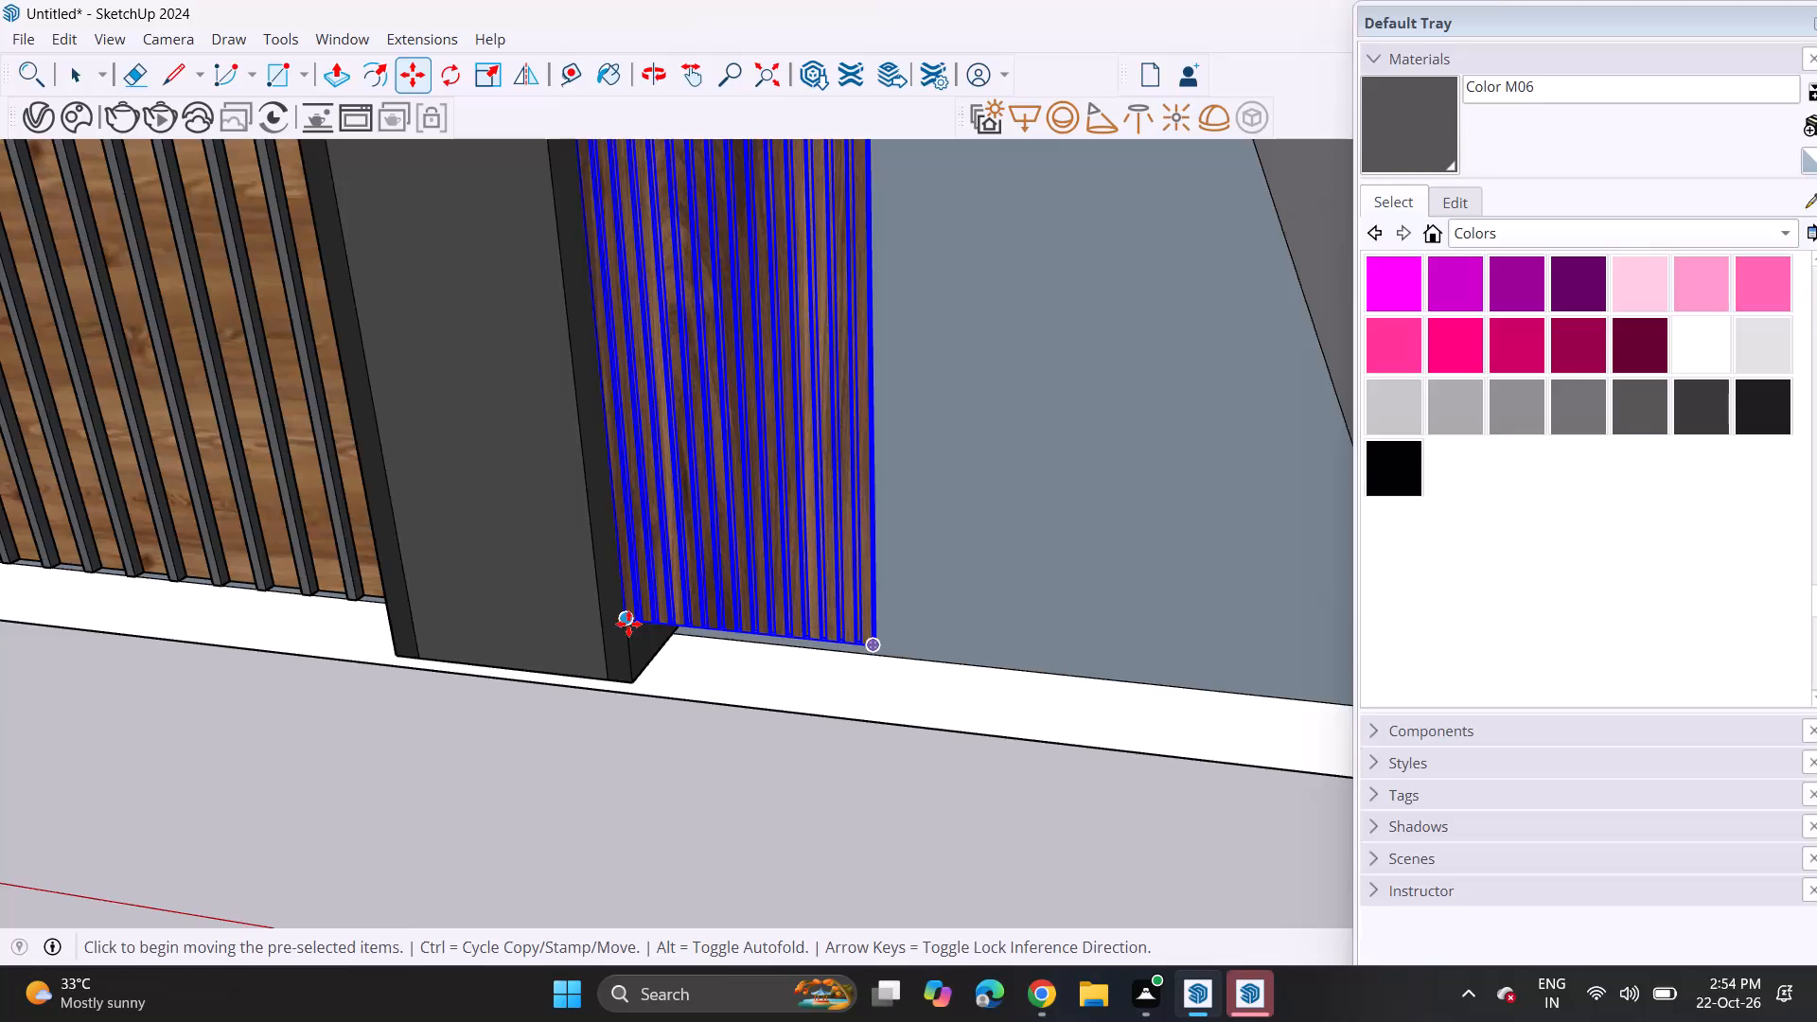
{"action": "left_click", "coordinate": [628, 624]}
{"action": "left_click", "coordinate": [675, 630]}
{"action": "scroll", "coordinate": [750, 562], "scroll_direction": "down", "scroll_amount": 5}
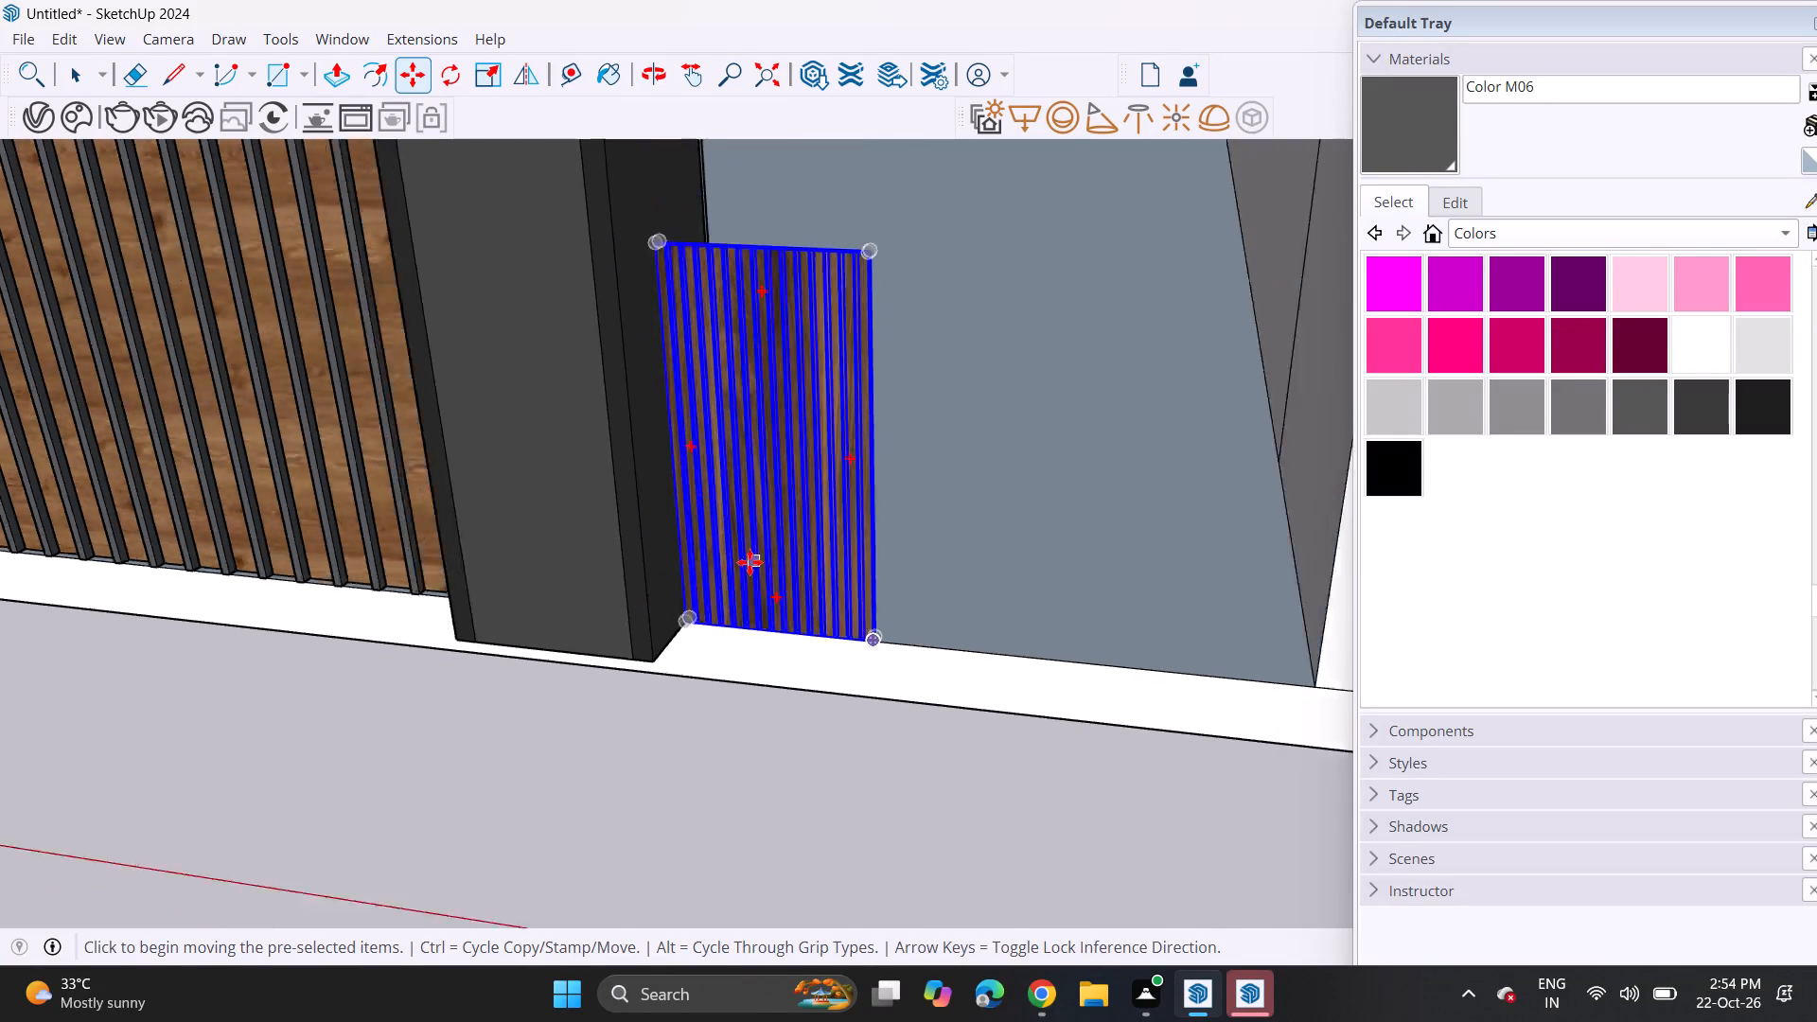
Scale the fluted wood panel up uniformly from its upper outer corner until it nearly reaches the top of the ground-floor opening.
{"action": "scroll", "coordinate": [750, 562], "scroll_direction": "down", "scroll_amount": 3}
{"action": "scroll", "coordinate": [687, 390], "scroll_direction": "down", "scroll_amount": 7}
{"action": "left_click", "coordinate": [487, 61]}
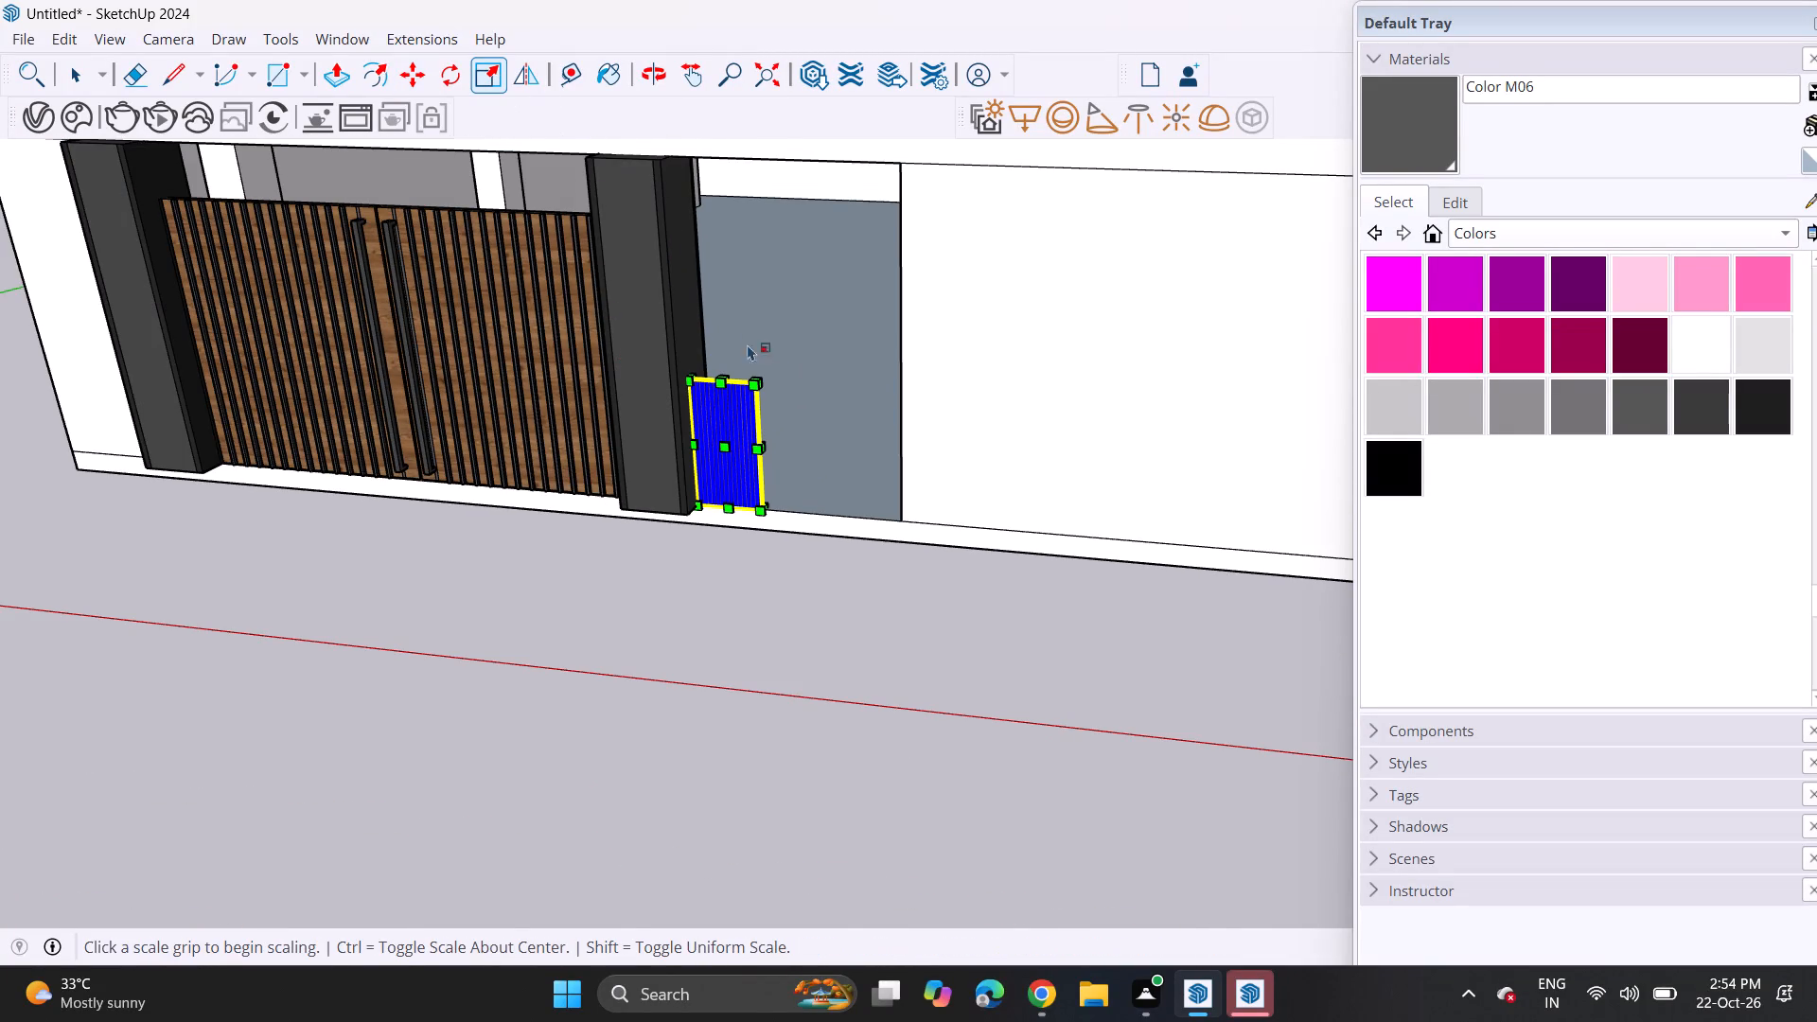
{"action": "left_click", "coordinate": [754, 383]}
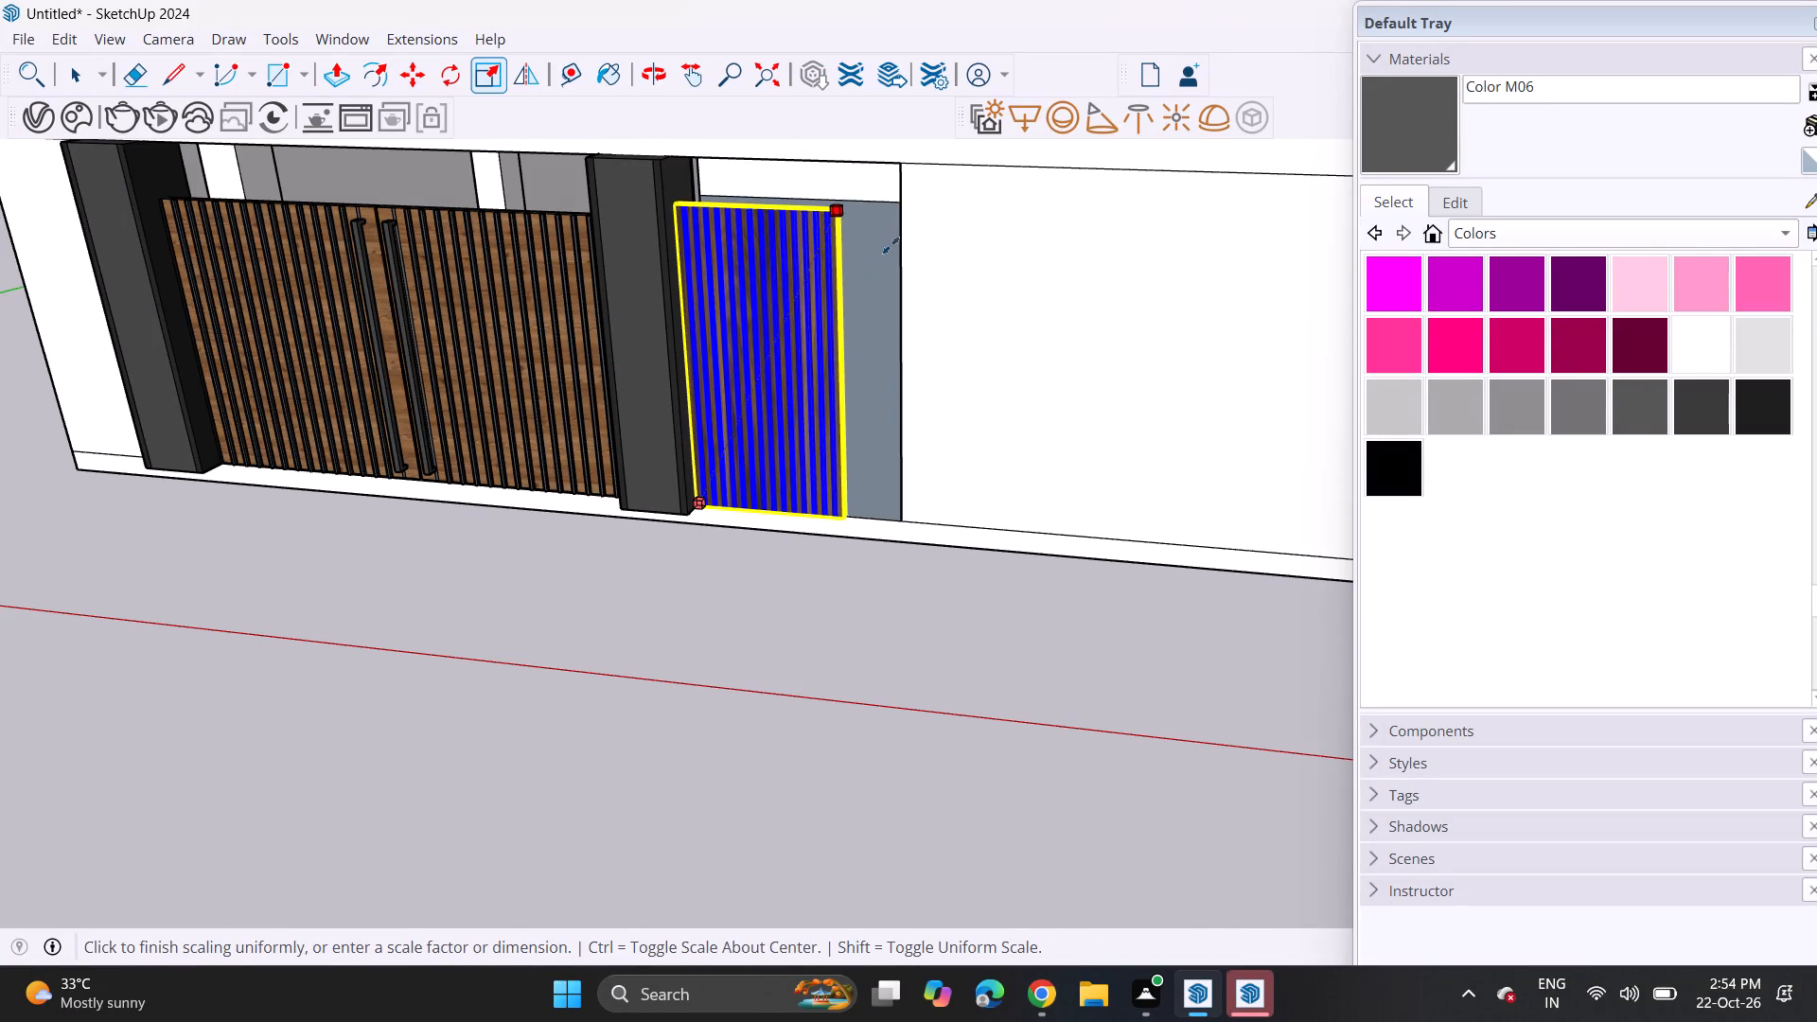
{"action": "left_click", "coordinate": [883, 255]}
Stretch the fluted wood panel's width from its outer side to the wall edge, closing the ground-floor opening.
{"action": "middle_click_drag", "start_coordinate": [877, 311], "coordinate": [753, 388]}
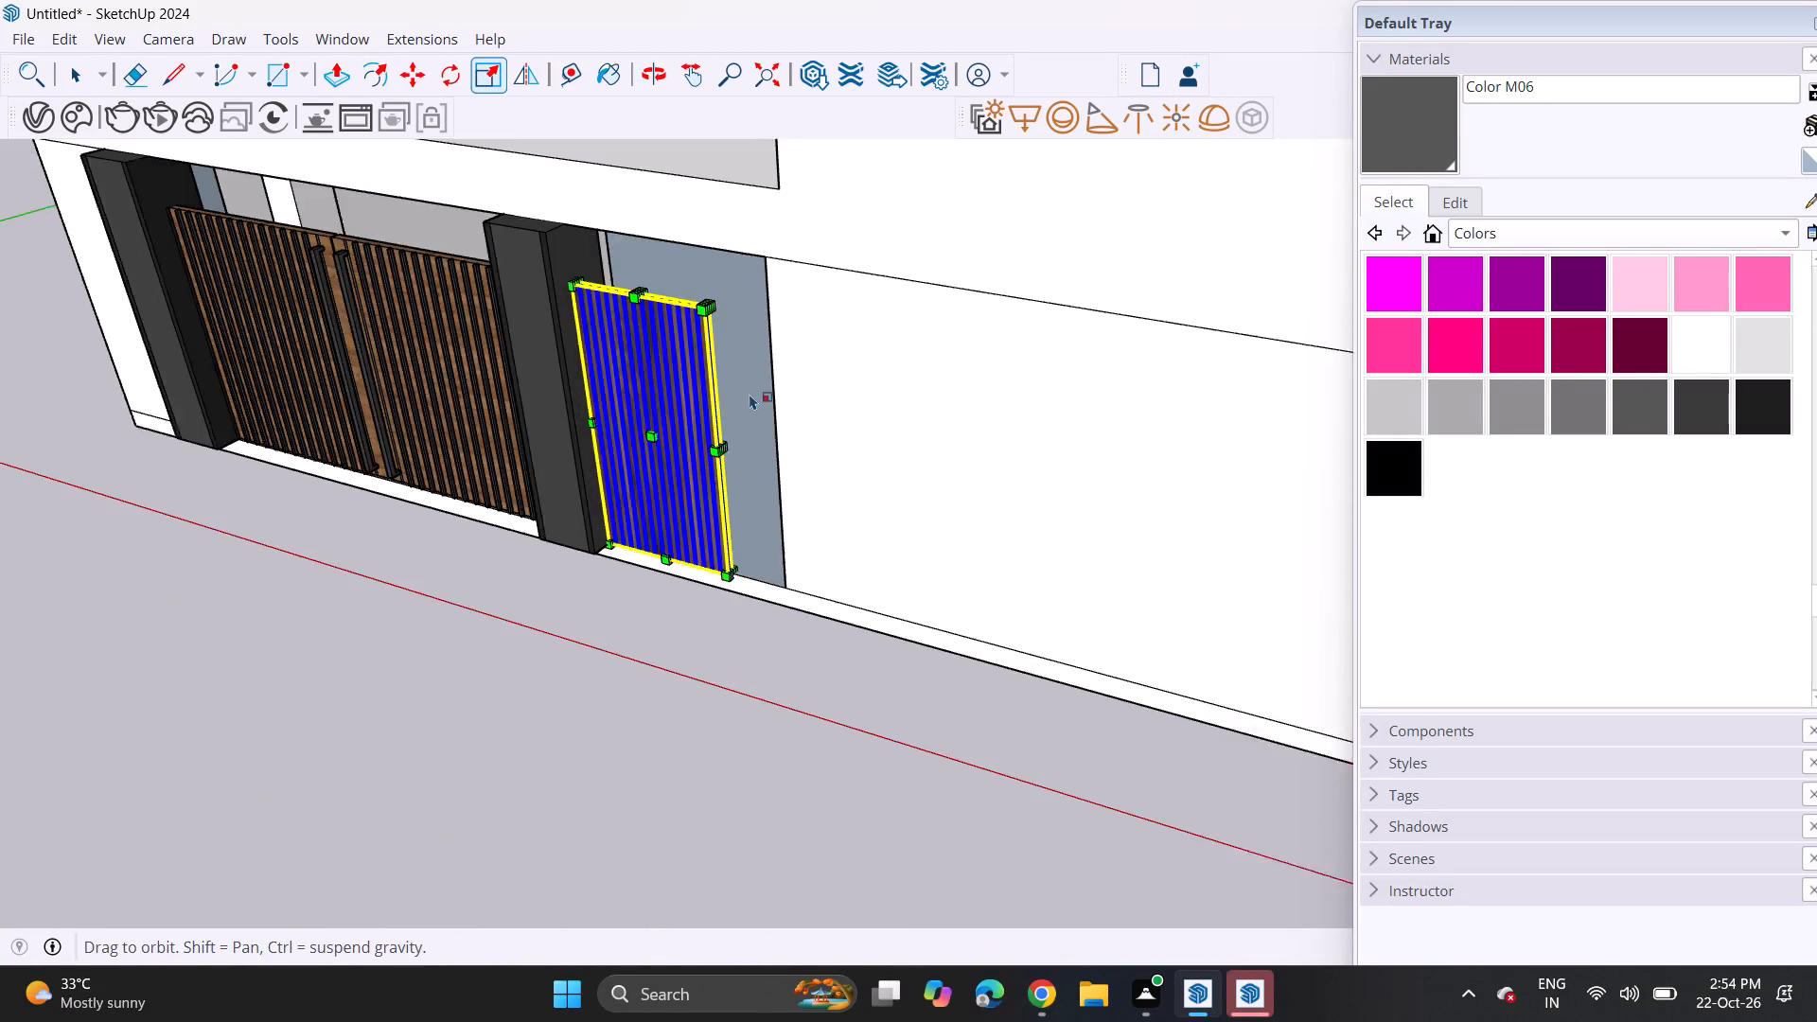
{"action": "scroll", "coordinate": [744, 449], "scroll_direction": "up", "scroll_amount": 6}
{"action": "left_click", "coordinate": [675, 454]}
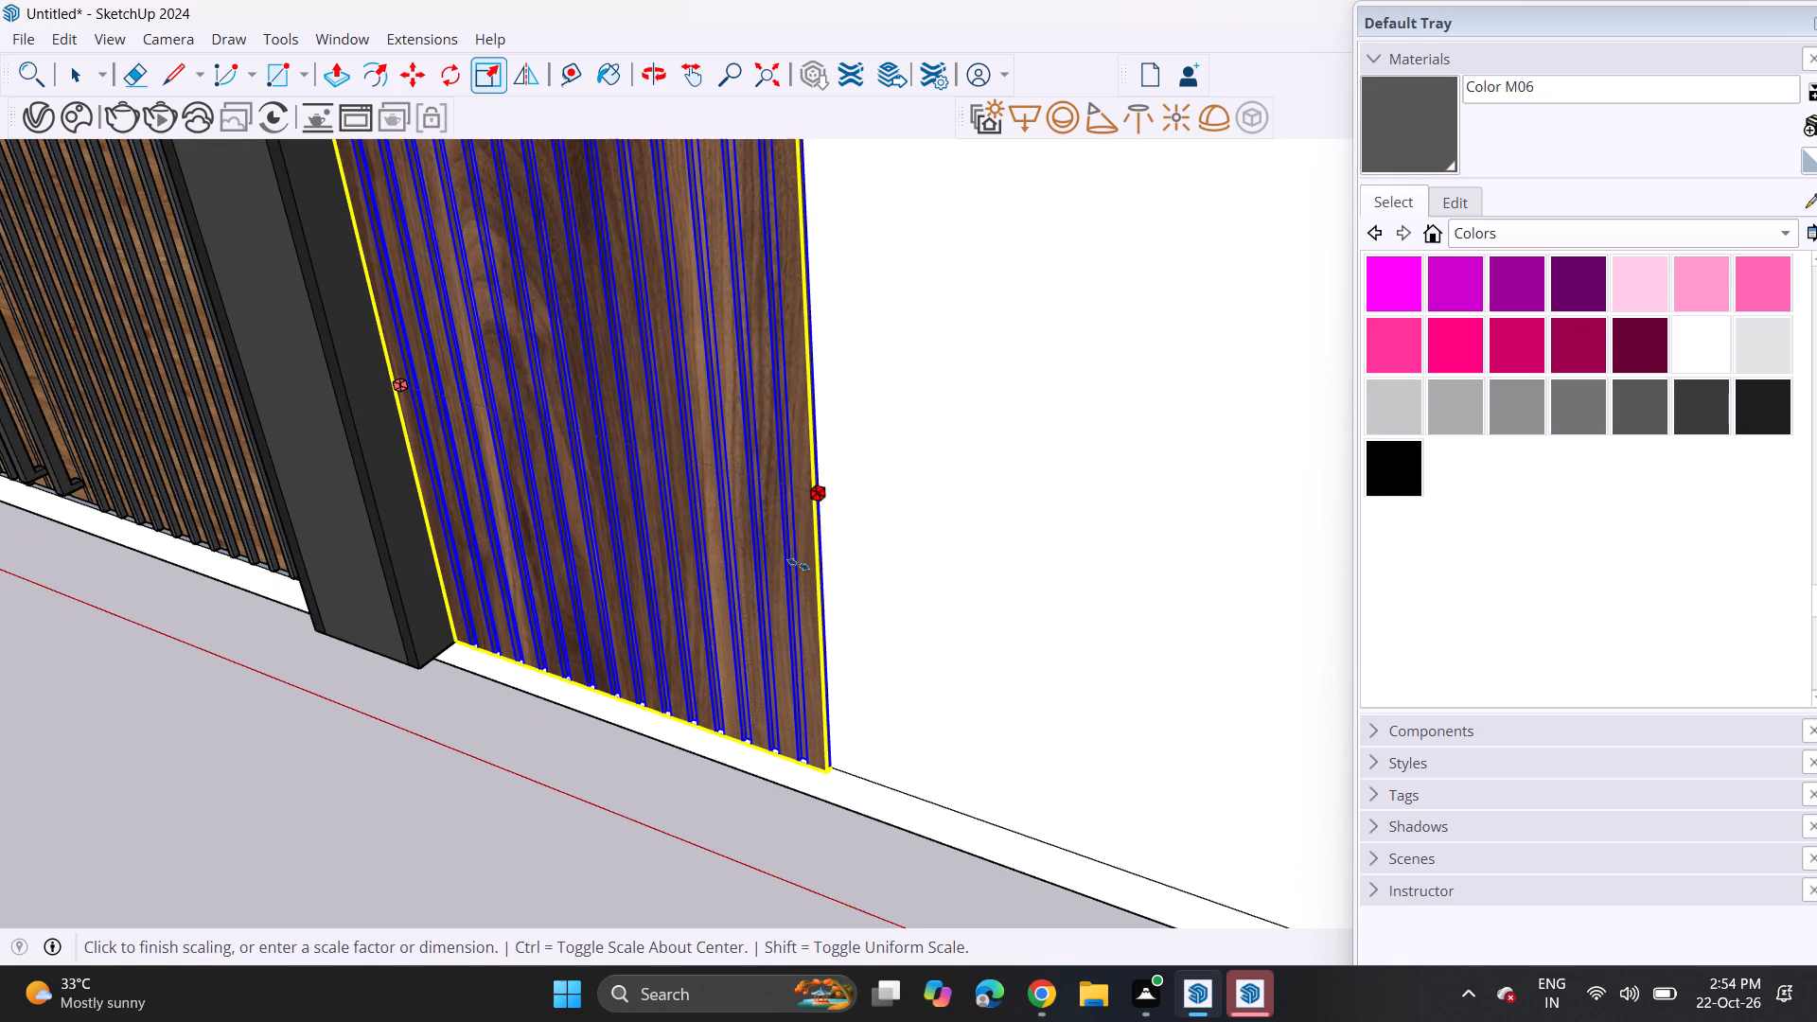
{"action": "left_click", "coordinate": [818, 441]}
{"action": "key", "text": "space"}
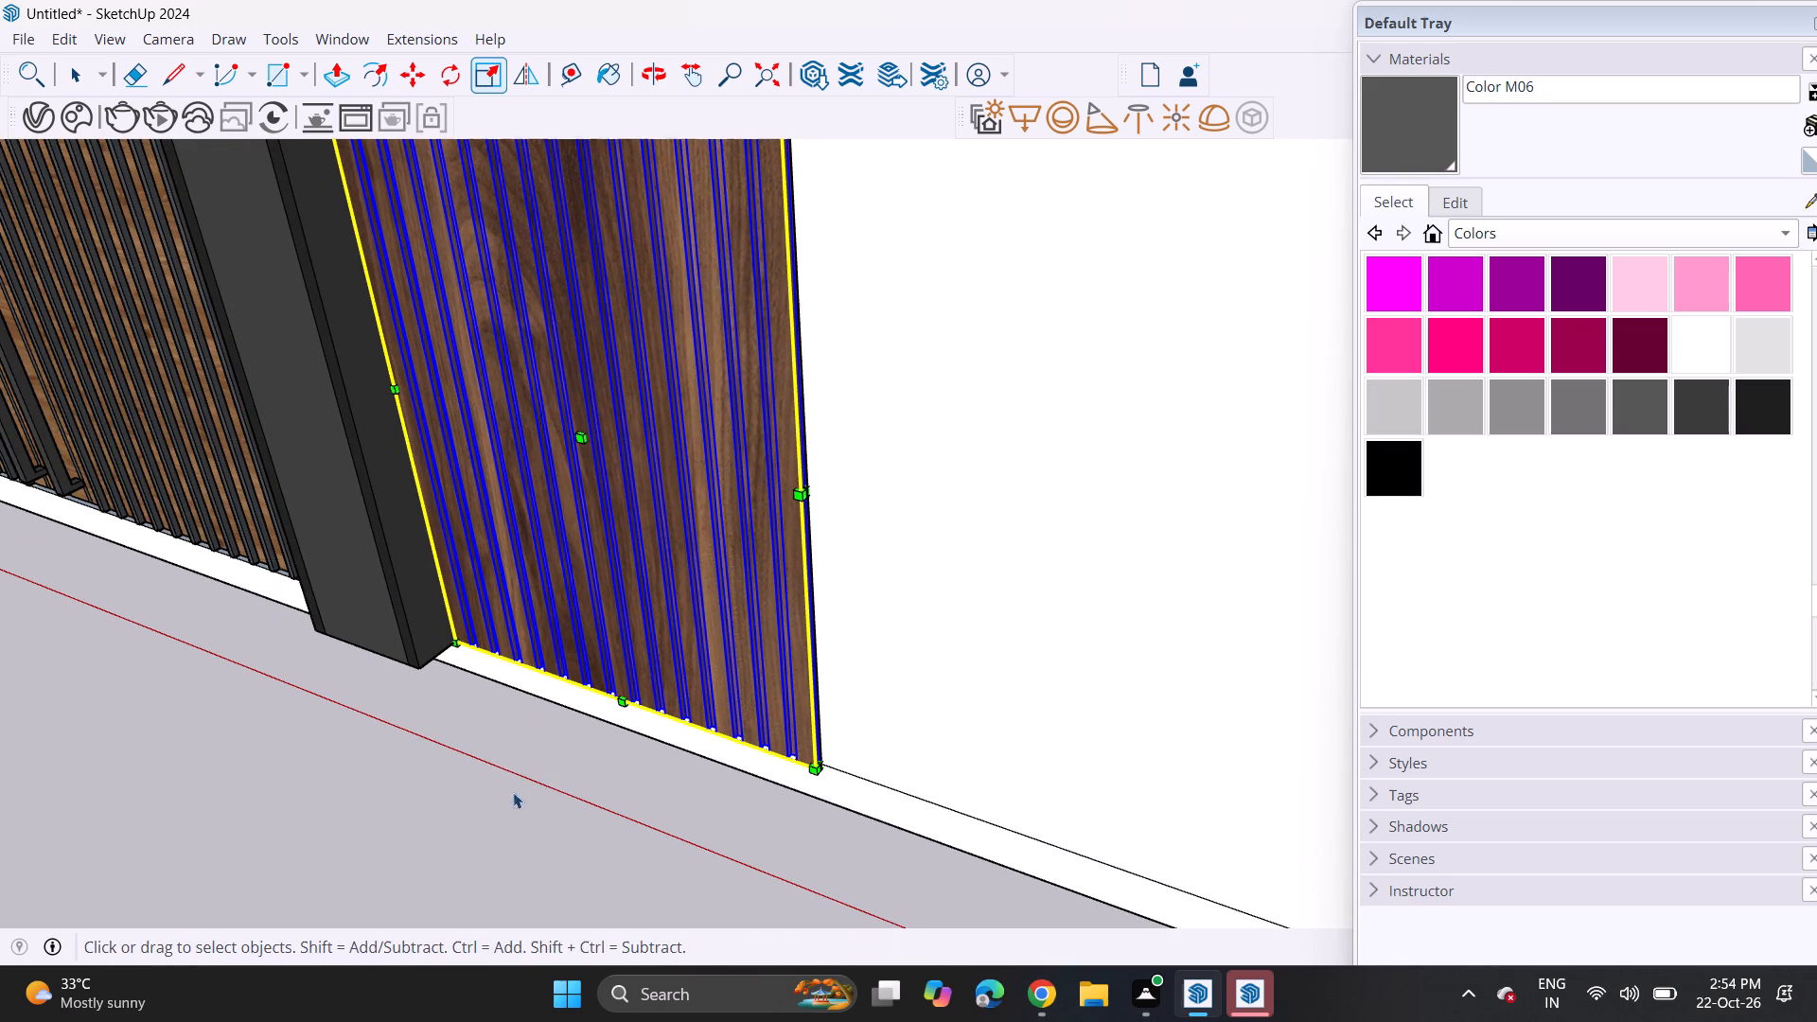
{"action": "left_click", "coordinate": [501, 803]}
Examine the whole building front from above and below, including the gate, fluted panel, balconies and window wall.
{"action": "middle_click_drag", "start_coordinate": [516, 826], "coordinate": [821, 634]}
{"action": "scroll", "coordinate": [531, 810], "scroll_direction": "up", "scroll_amount": 1}
{"action": "scroll", "coordinate": [812, 596], "scroll_direction": "down", "scroll_amount": 18}
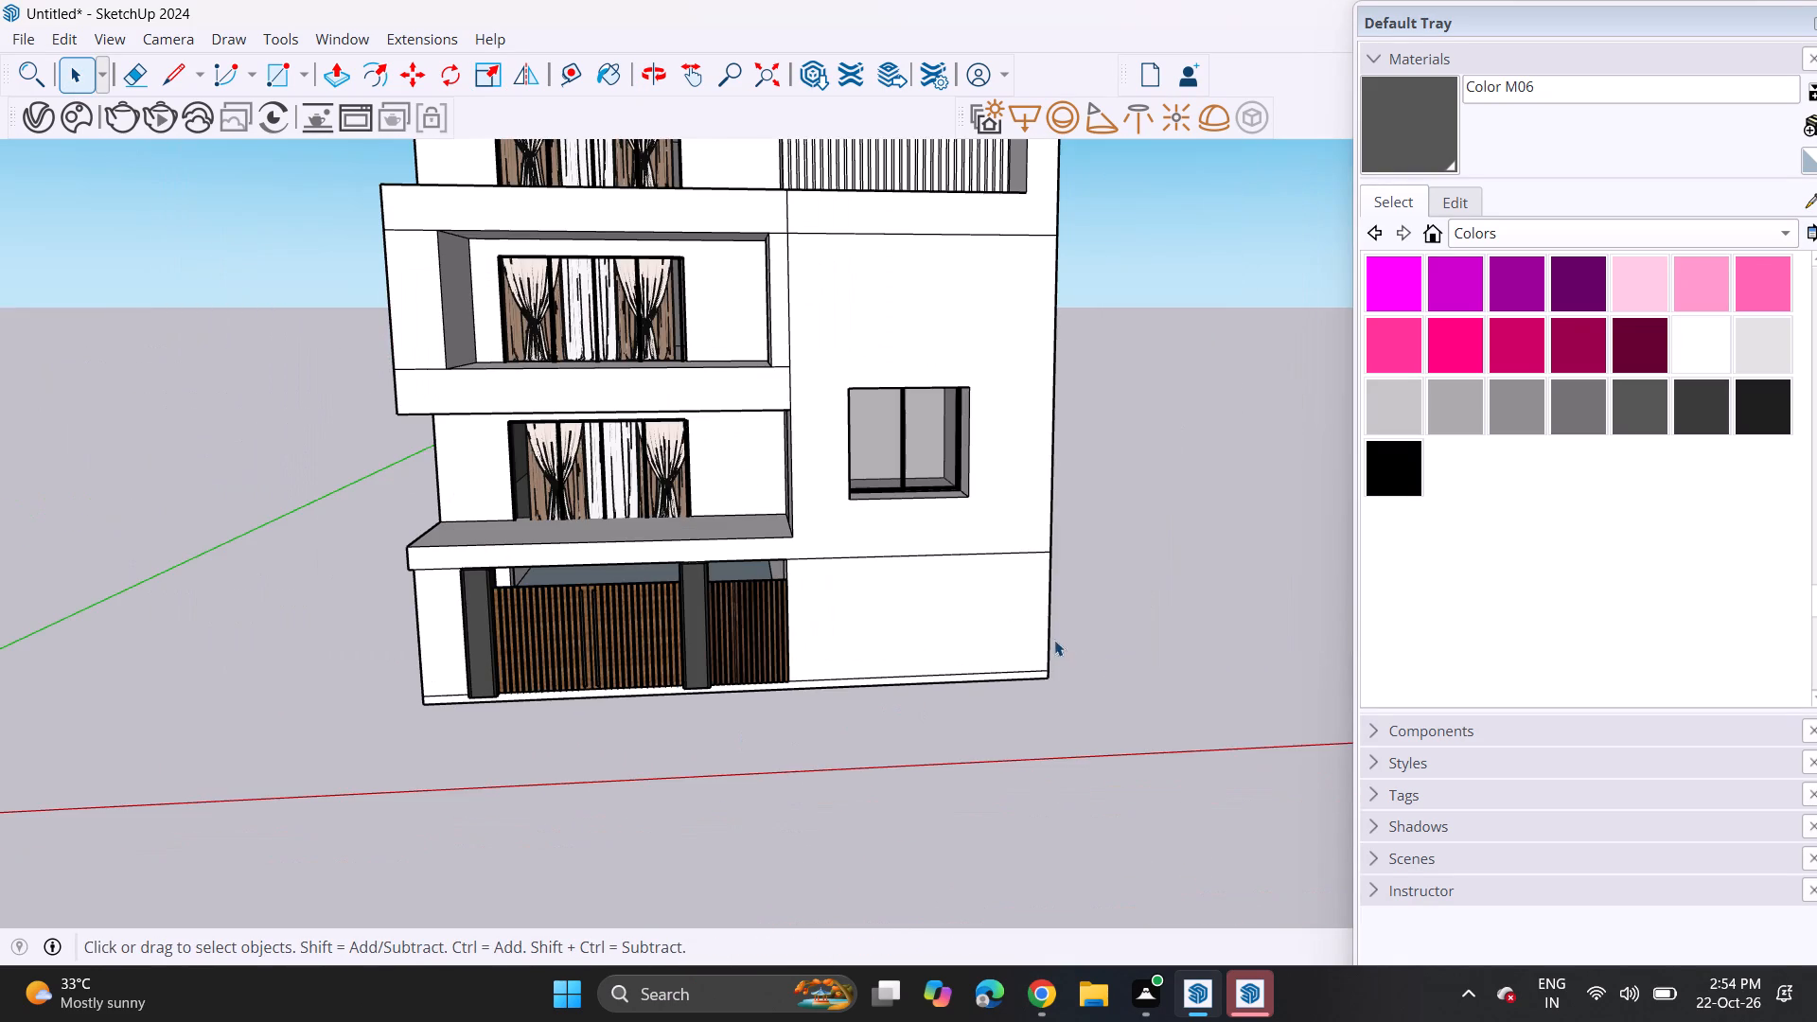
{"action": "left_click", "coordinate": [1054, 639]}
{"action": "middle_click_drag", "start_coordinate": [1050, 663], "coordinate": [1038, 600]}
{"action": "scroll", "coordinate": [1043, 649], "scroll_direction": "up", "scroll_amount": 1}
{"action": "middle_click_drag", "start_coordinate": [1005, 578], "coordinate": [983, 738], "text": "shift"}
{"action": "scroll", "coordinate": [994, 627], "scroll_direction": "up", "scroll_amount": 1}
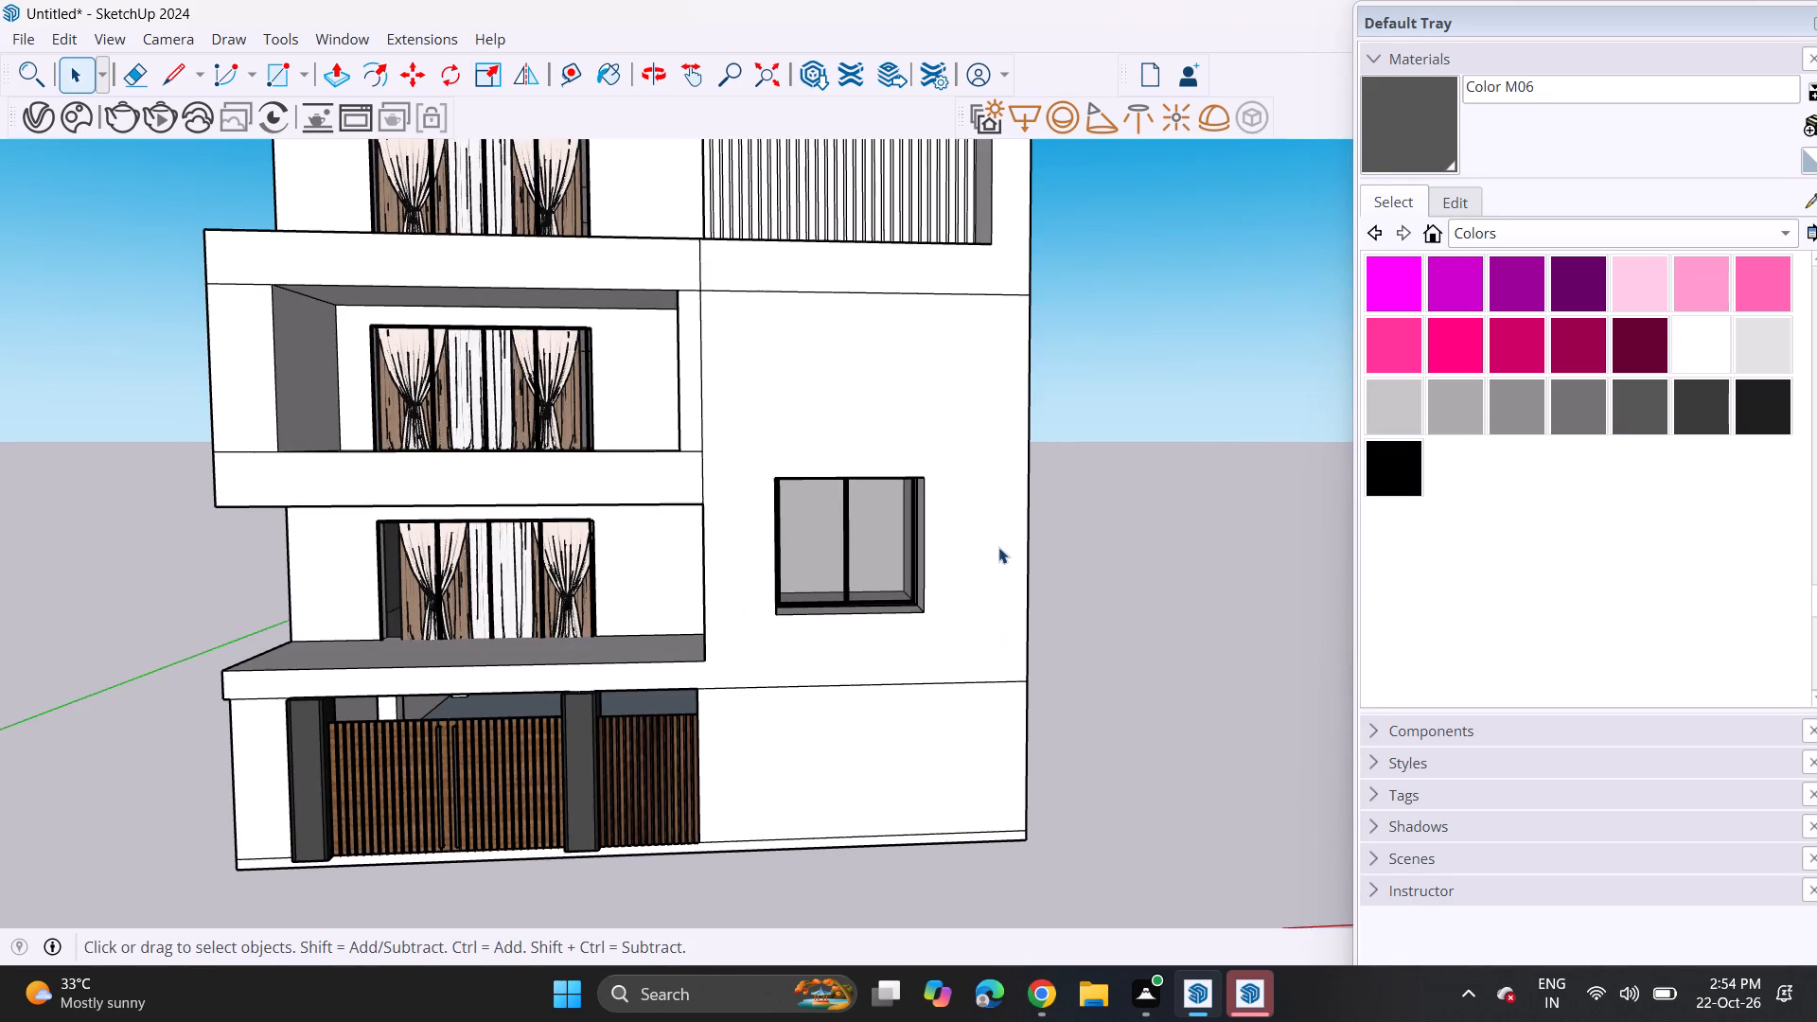
{"action": "scroll", "coordinate": [1006, 650], "scroll_direction": "up", "scroll_amount": 1}
{"action": "middle_click_drag", "start_coordinate": [1006, 635], "coordinate": [1006, 588]}
{"action": "scroll", "coordinate": [994, 594], "scroll_direction": "down", "scroll_amount": 5}
{"action": "middle_click_drag", "start_coordinate": [931, 639], "coordinate": [994, 735]}
{"action": "key", "text": "space"}
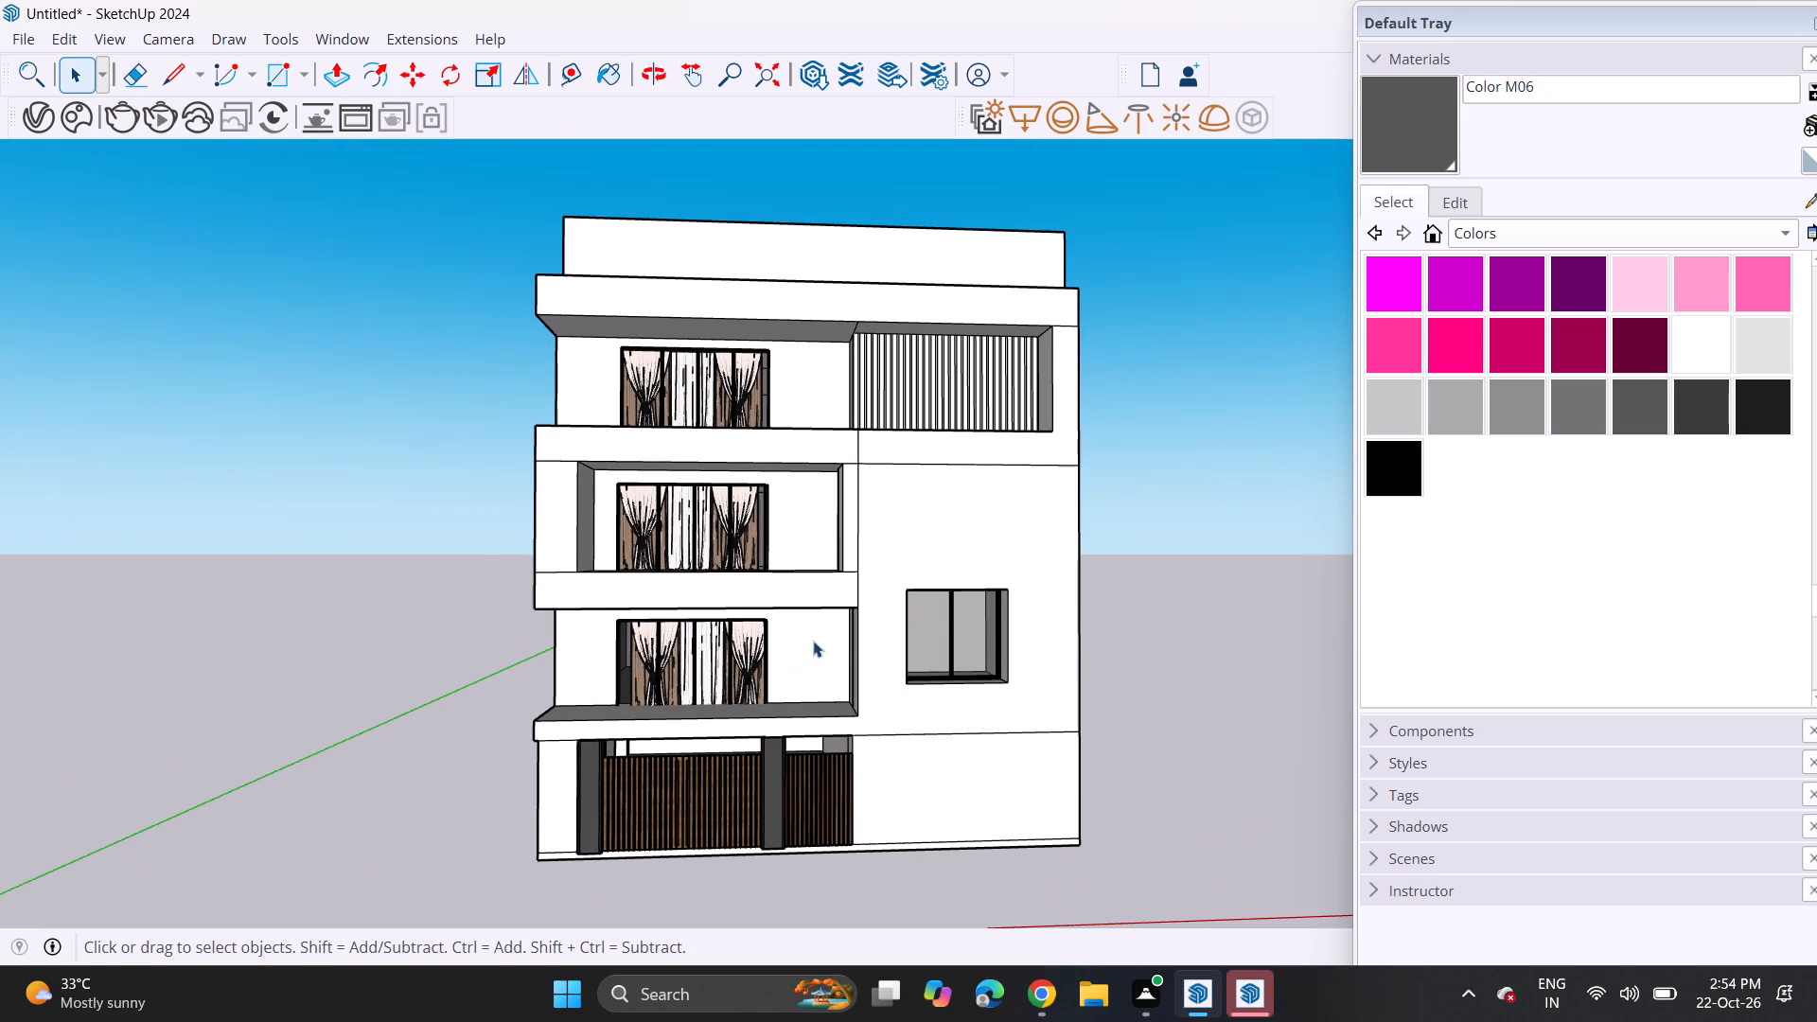
{"action": "middle_click_drag", "start_coordinate": [889, 709], "coordinate": [1001, 478]}
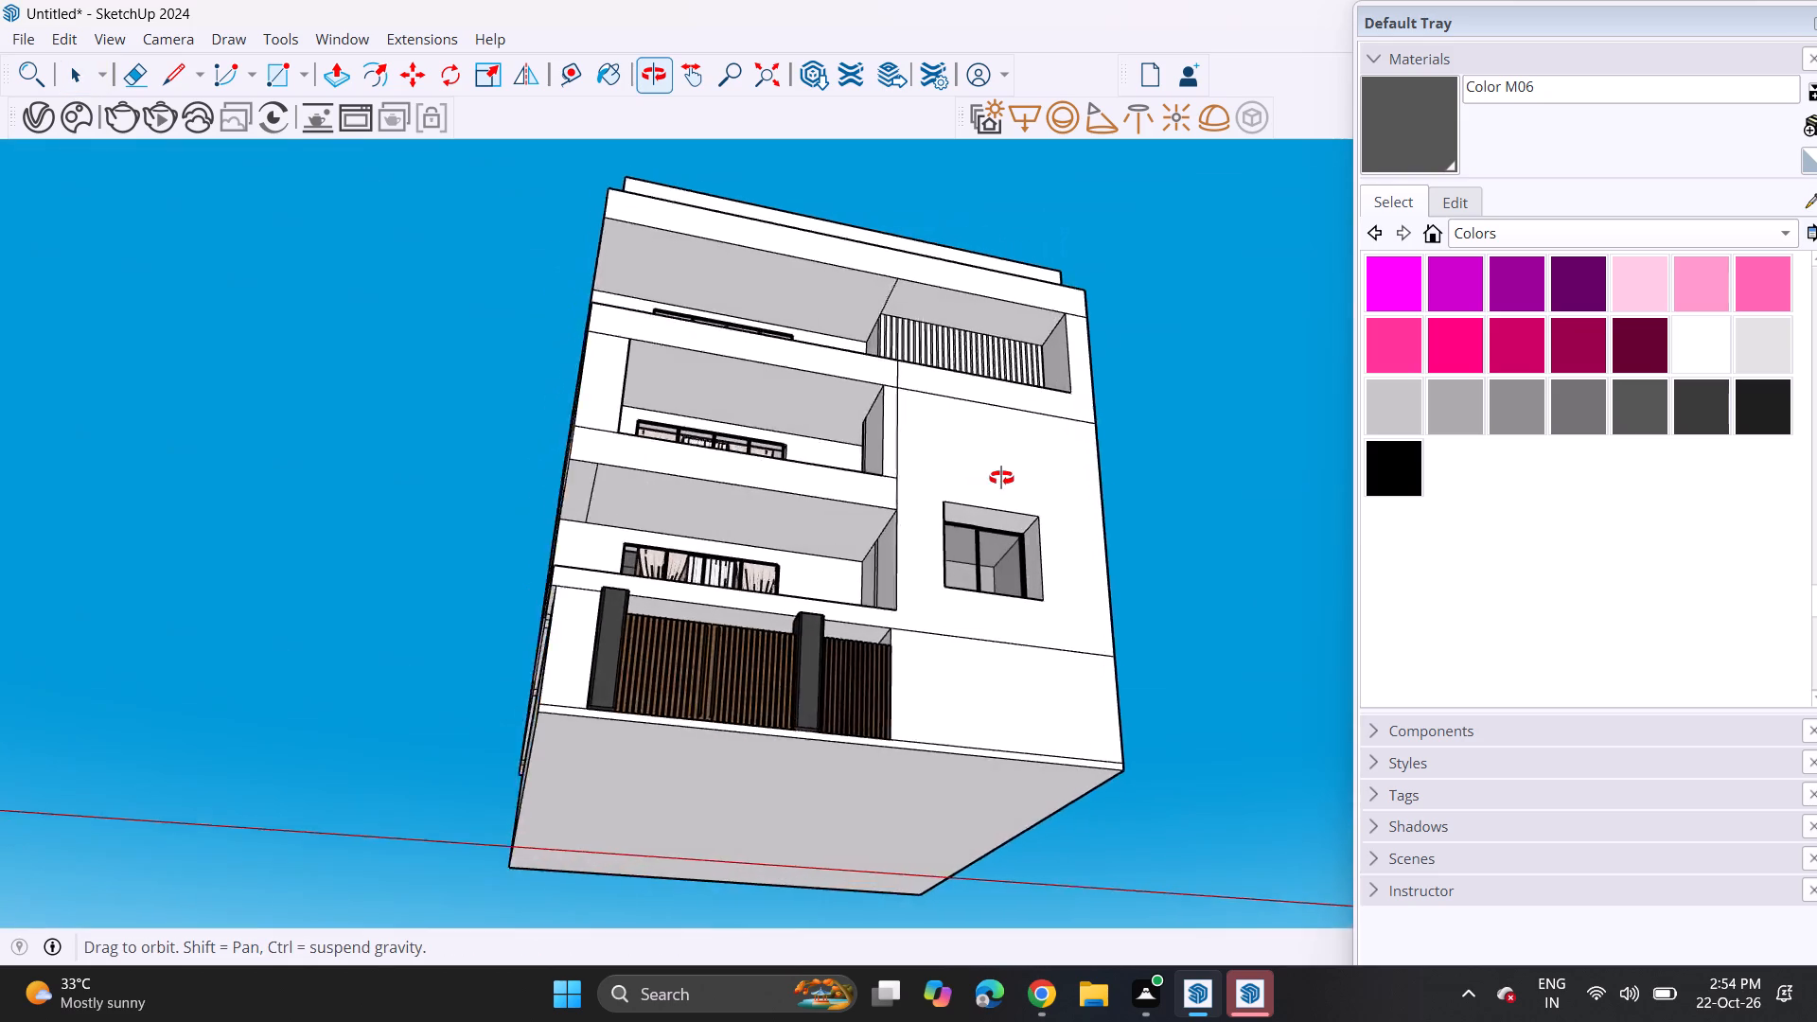
{"action": "middle_click_drag", "start_coordinate": [1001, 478], "coordinate": [987, 685]}
Push/pull the ground-floor wall below the window slightly inward, behind the wall above it.
{"action": "scroll", "coordinate": [922, 747], "scroll_direction": "up", "scroll_amount": 5}
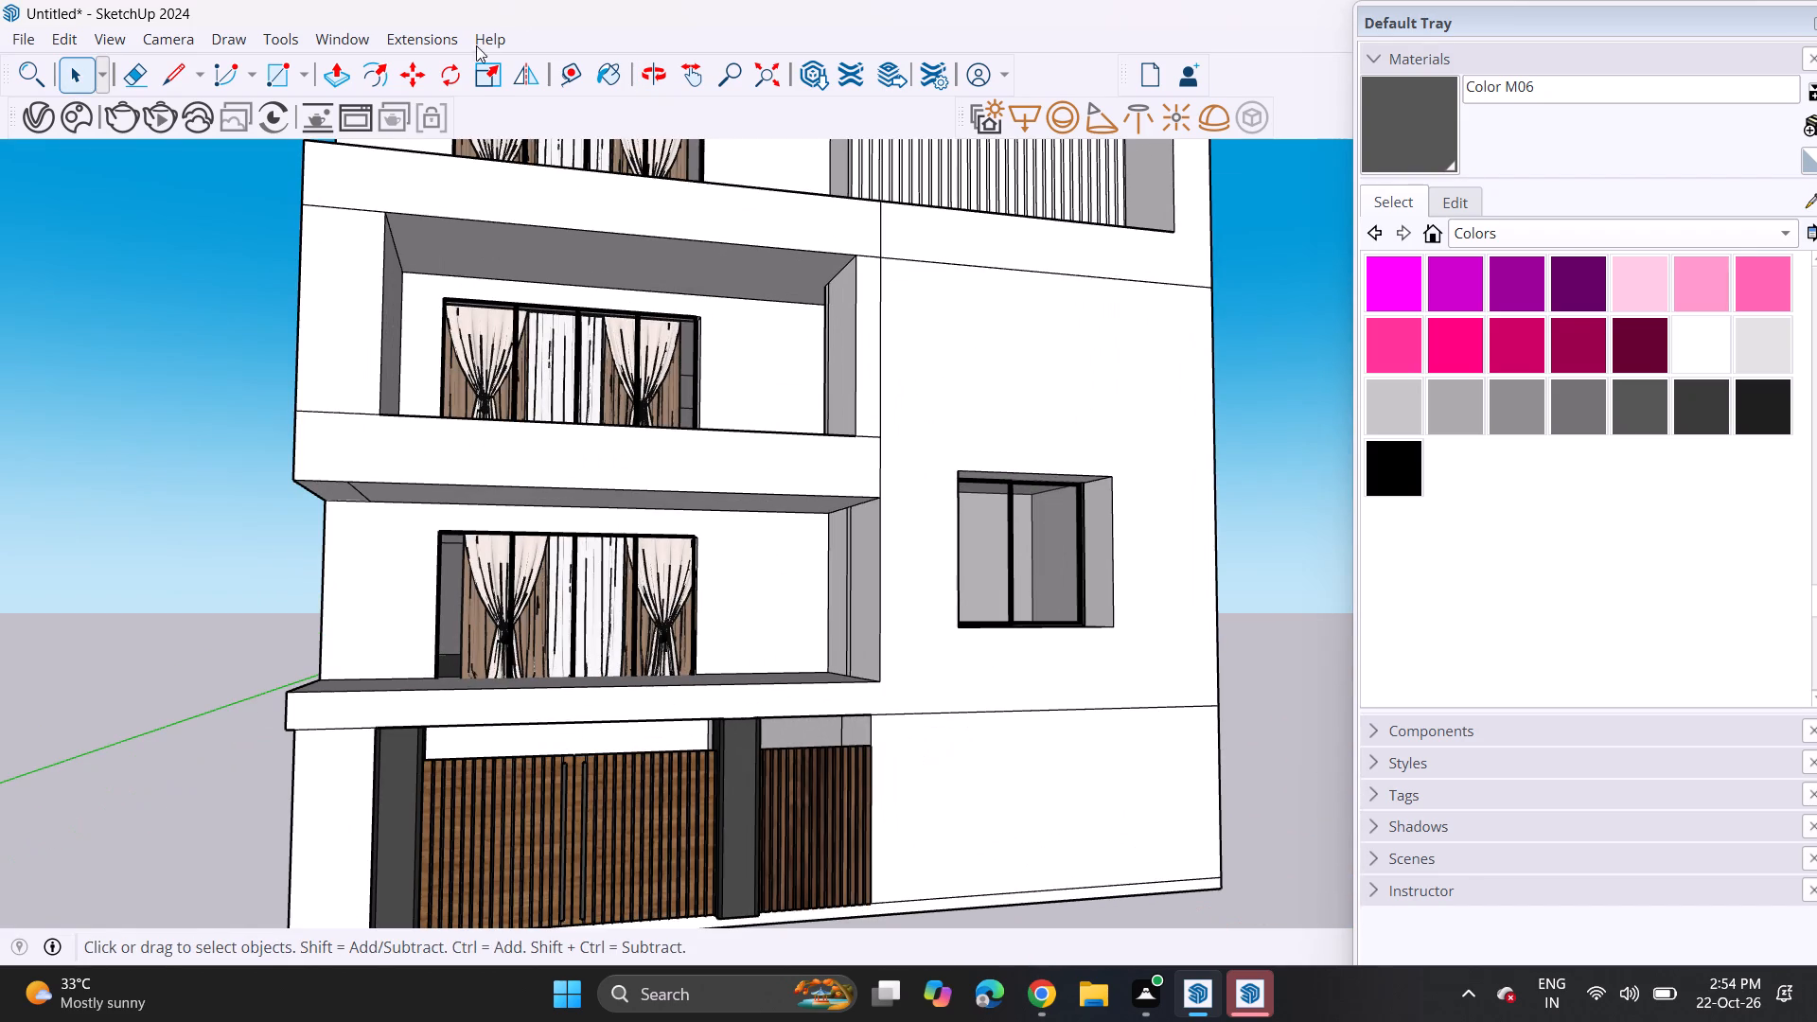
{"action": "left_click", "coordinate": [339, 82]}
{"action": "left_click", "coordinate": [1016, 862]}
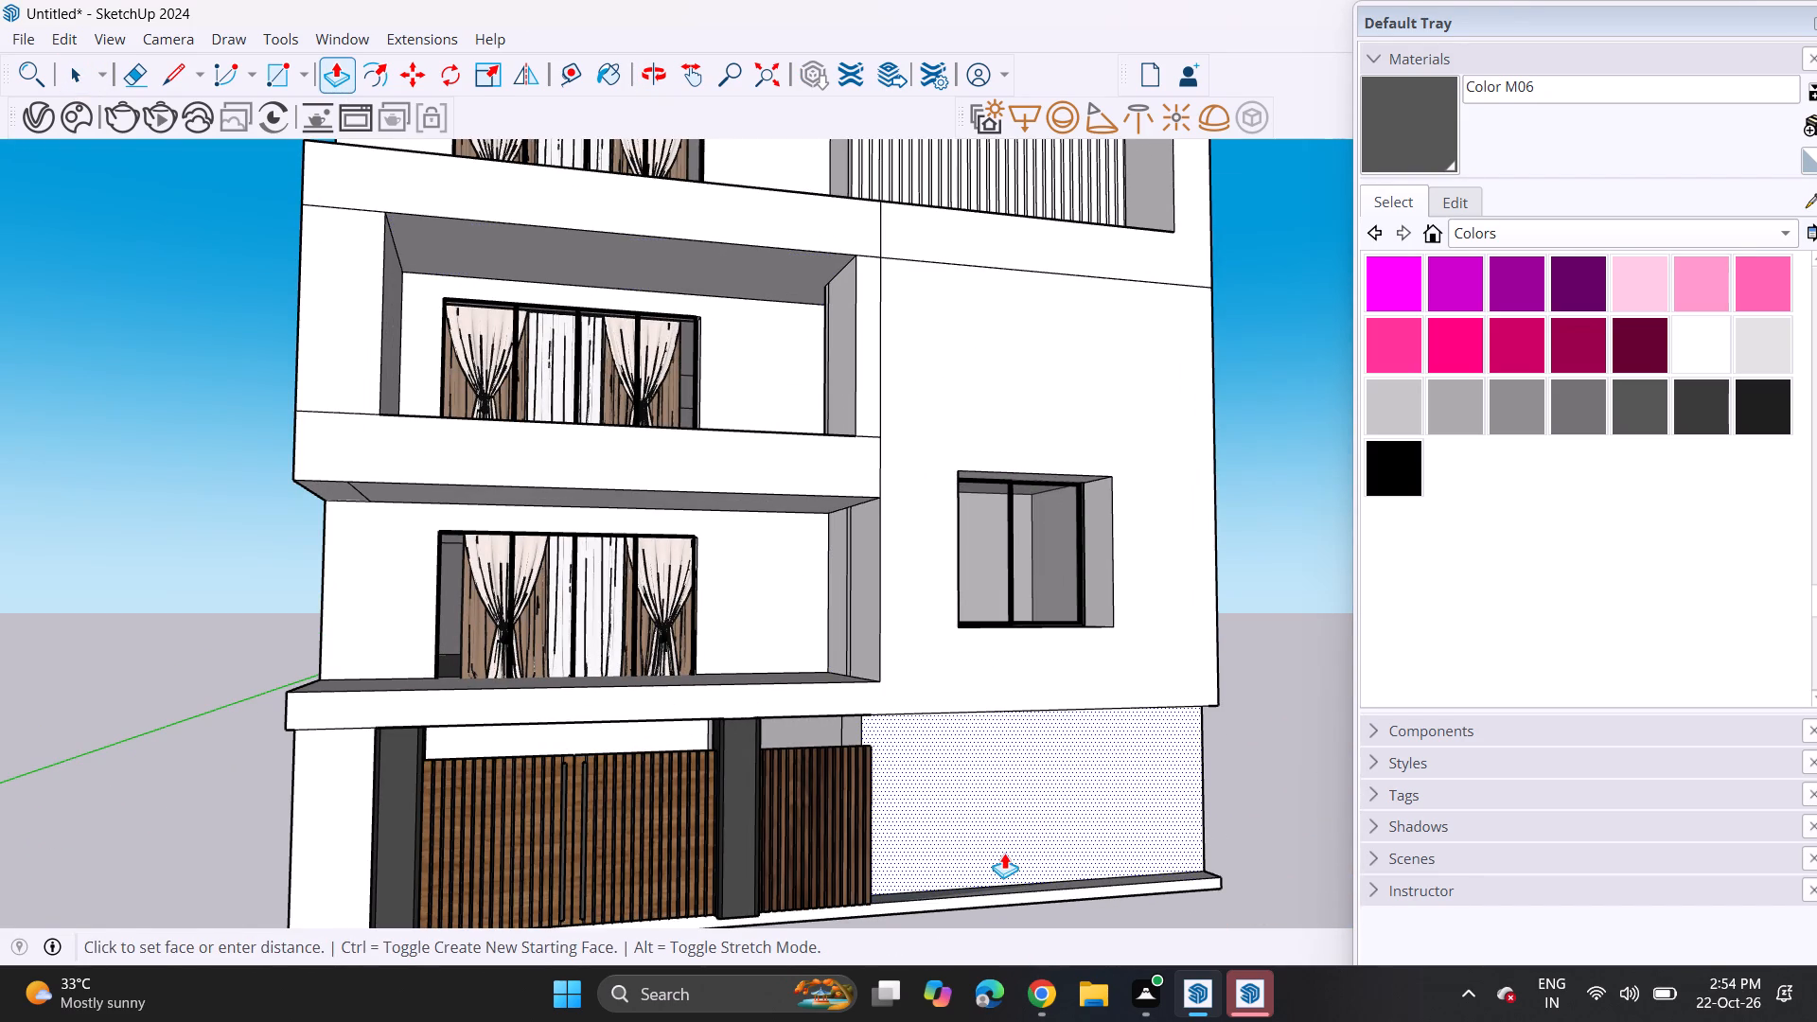
{"action": "left_click", "coordinate": [1009, 853]}
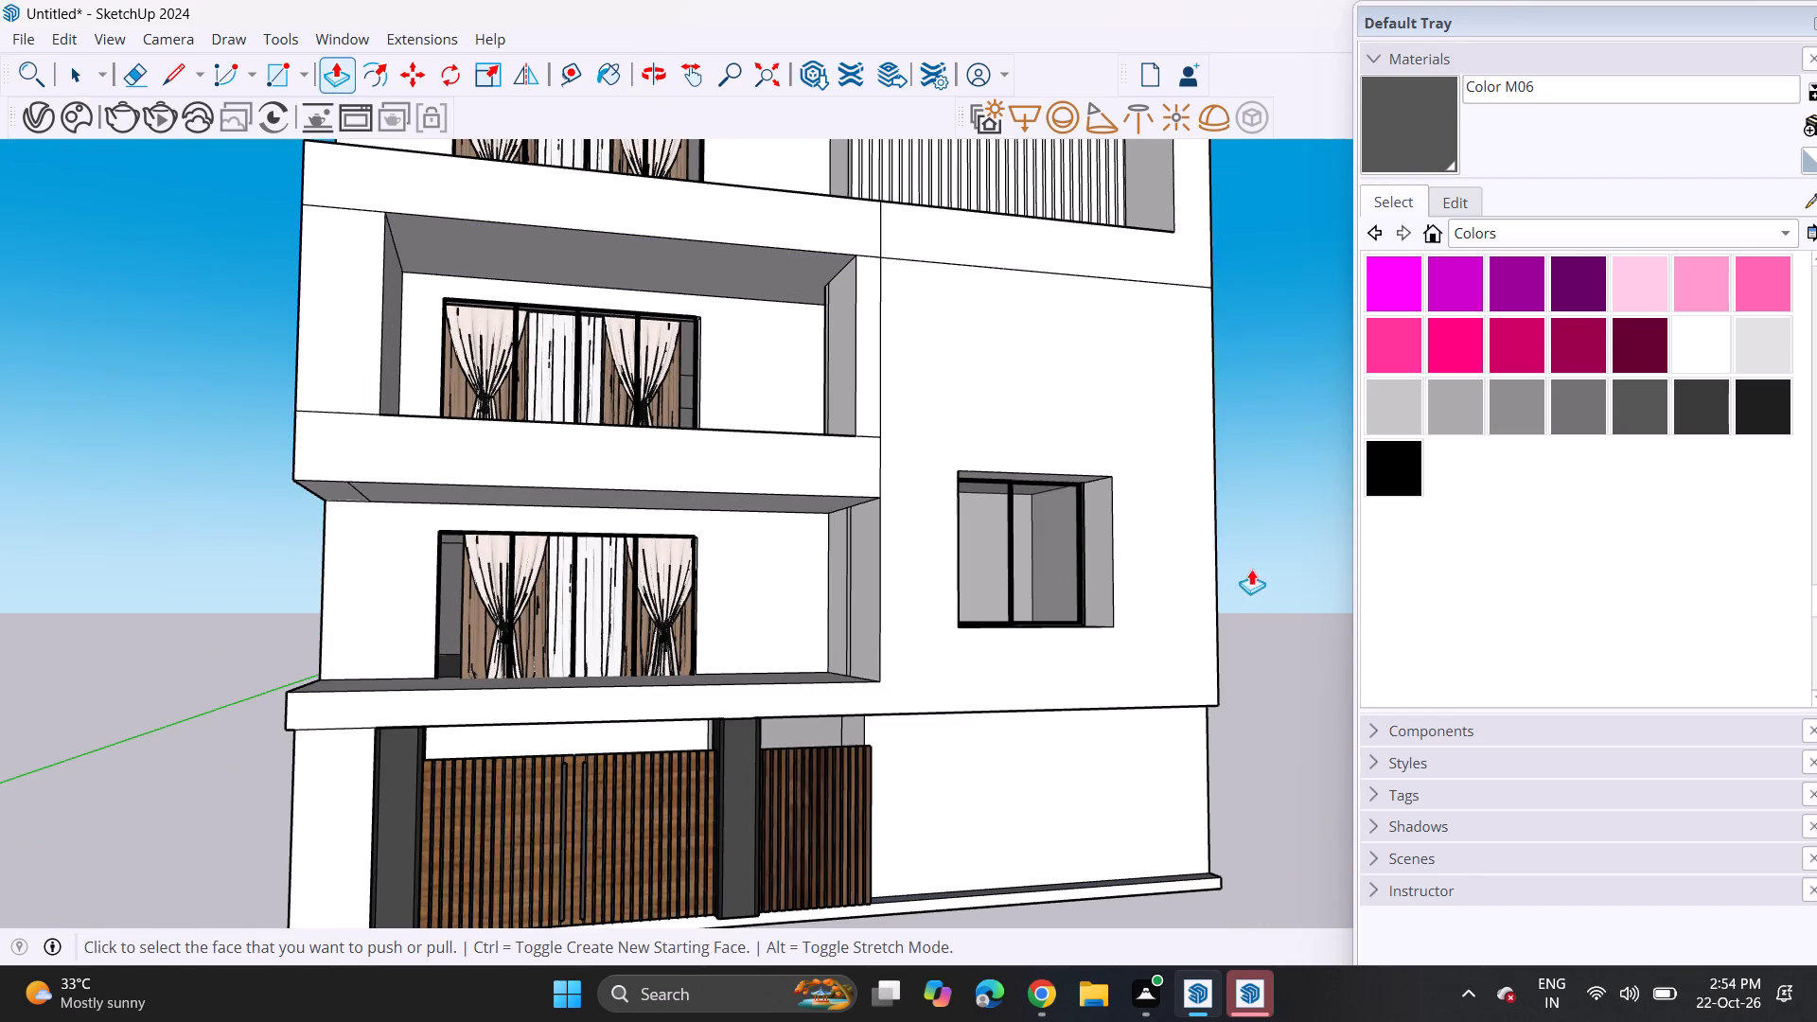
{"action": "key", "text": "space"}
{"action": "left_click", "coordinate": [1276, 543]}
Import the korkuluk railing component from Downloads and place it at the outer corner of the top-floor balcony.
{"action": "middle_click_drag", "start_coordinate": [813, 449], "coordinate": [838, 783], "text": "shift"}
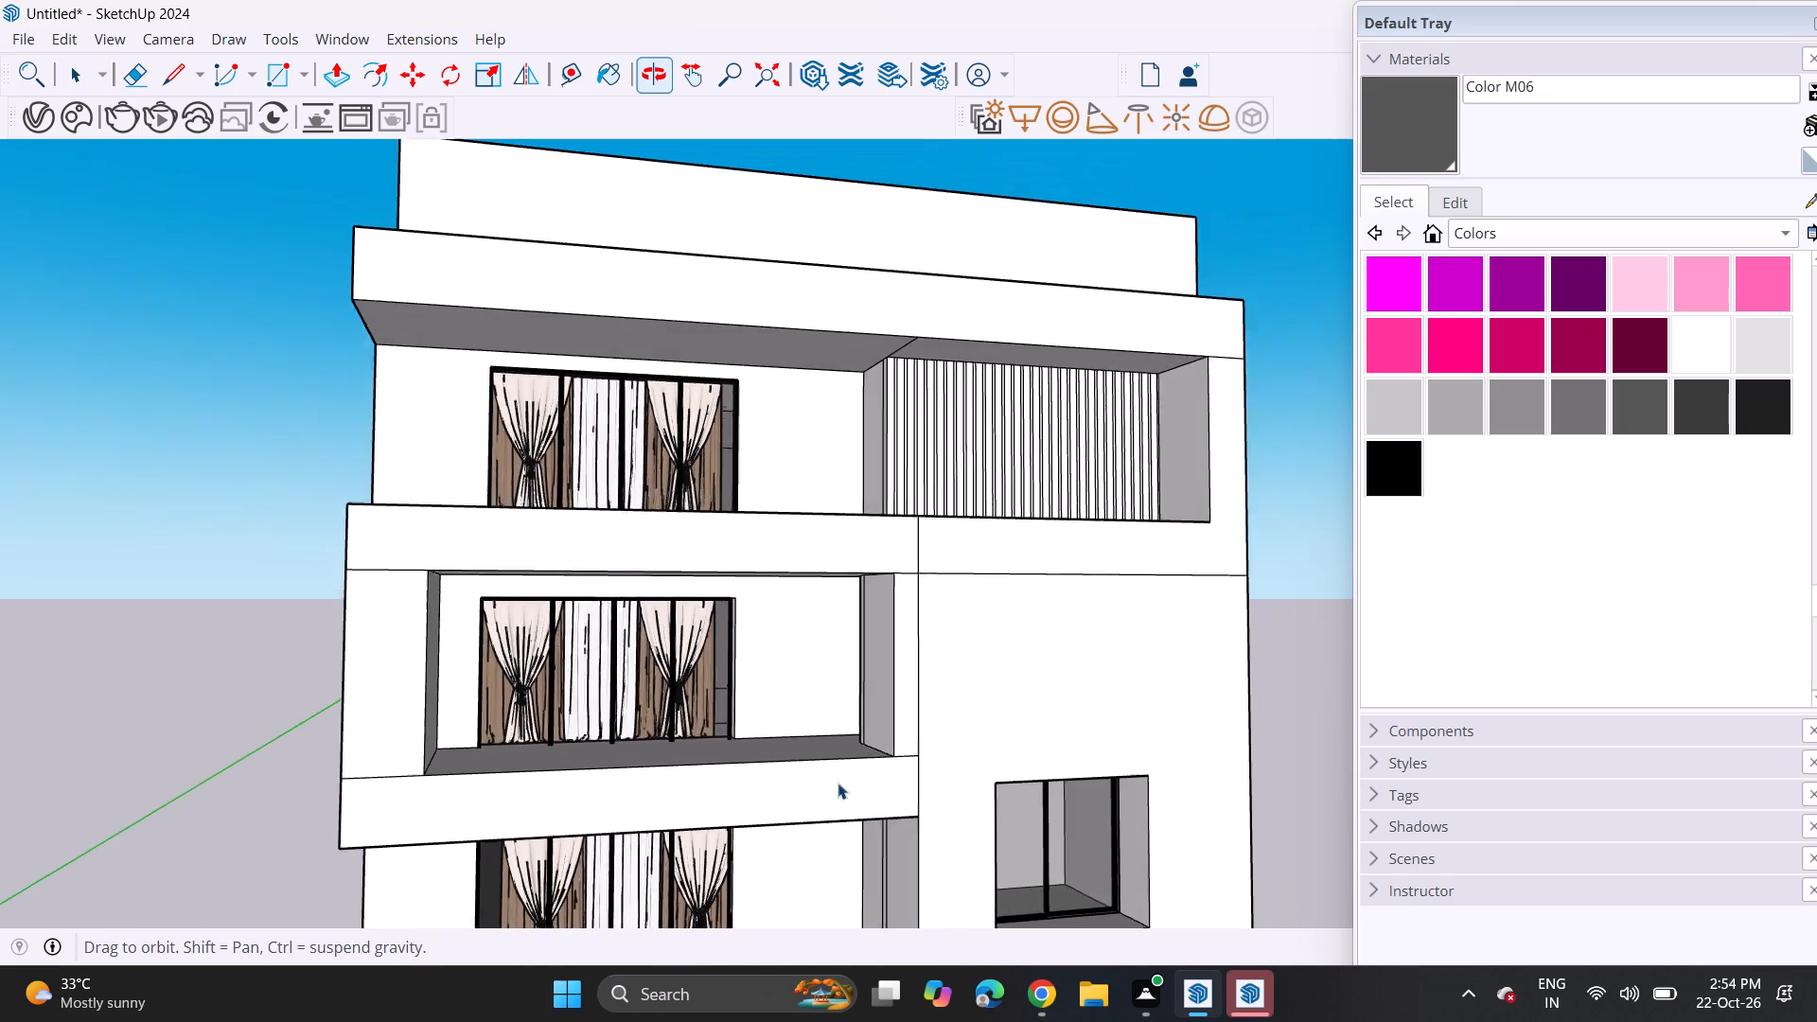
{"action": "middle_click_drag", "start_coordinate": [838, 783], "coordinate": [846, 782], "text": "shift"}
{"action": "middle_click_drag", "start_coordinate": [698, 594], "coordinate": [708, 718]}
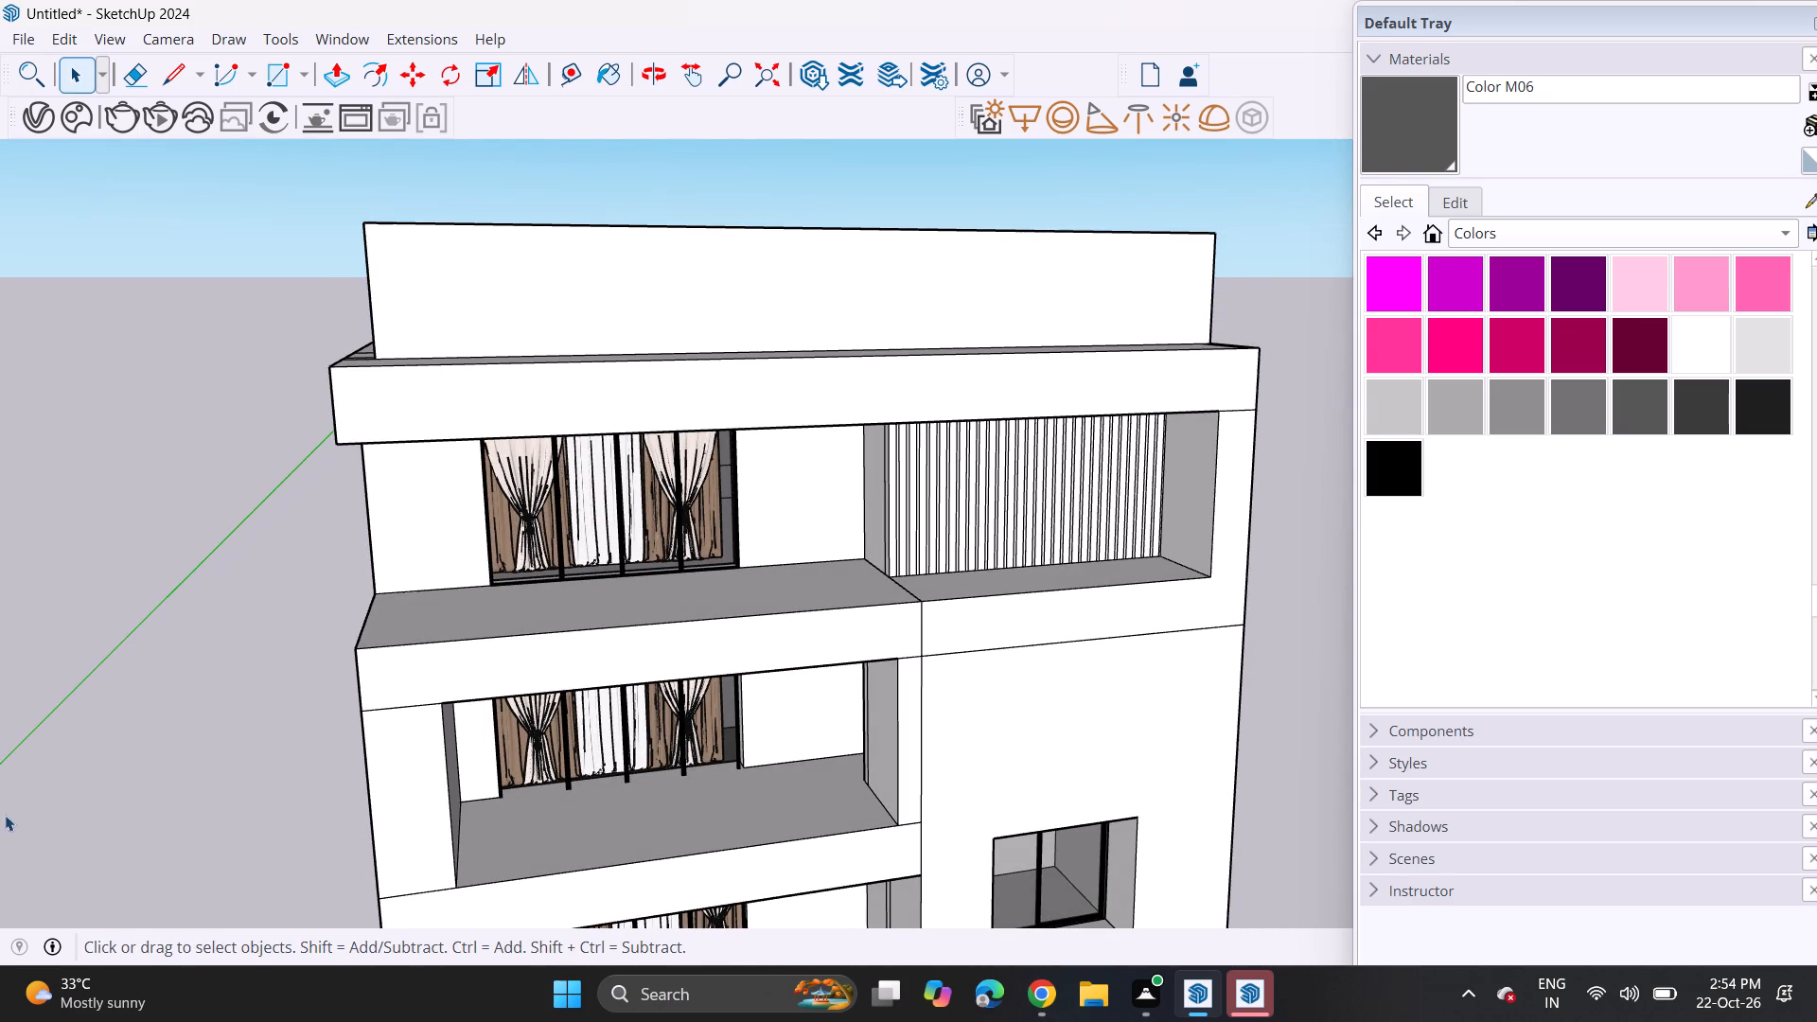
{"action": "left_click", "coordinate": [19, 37]}
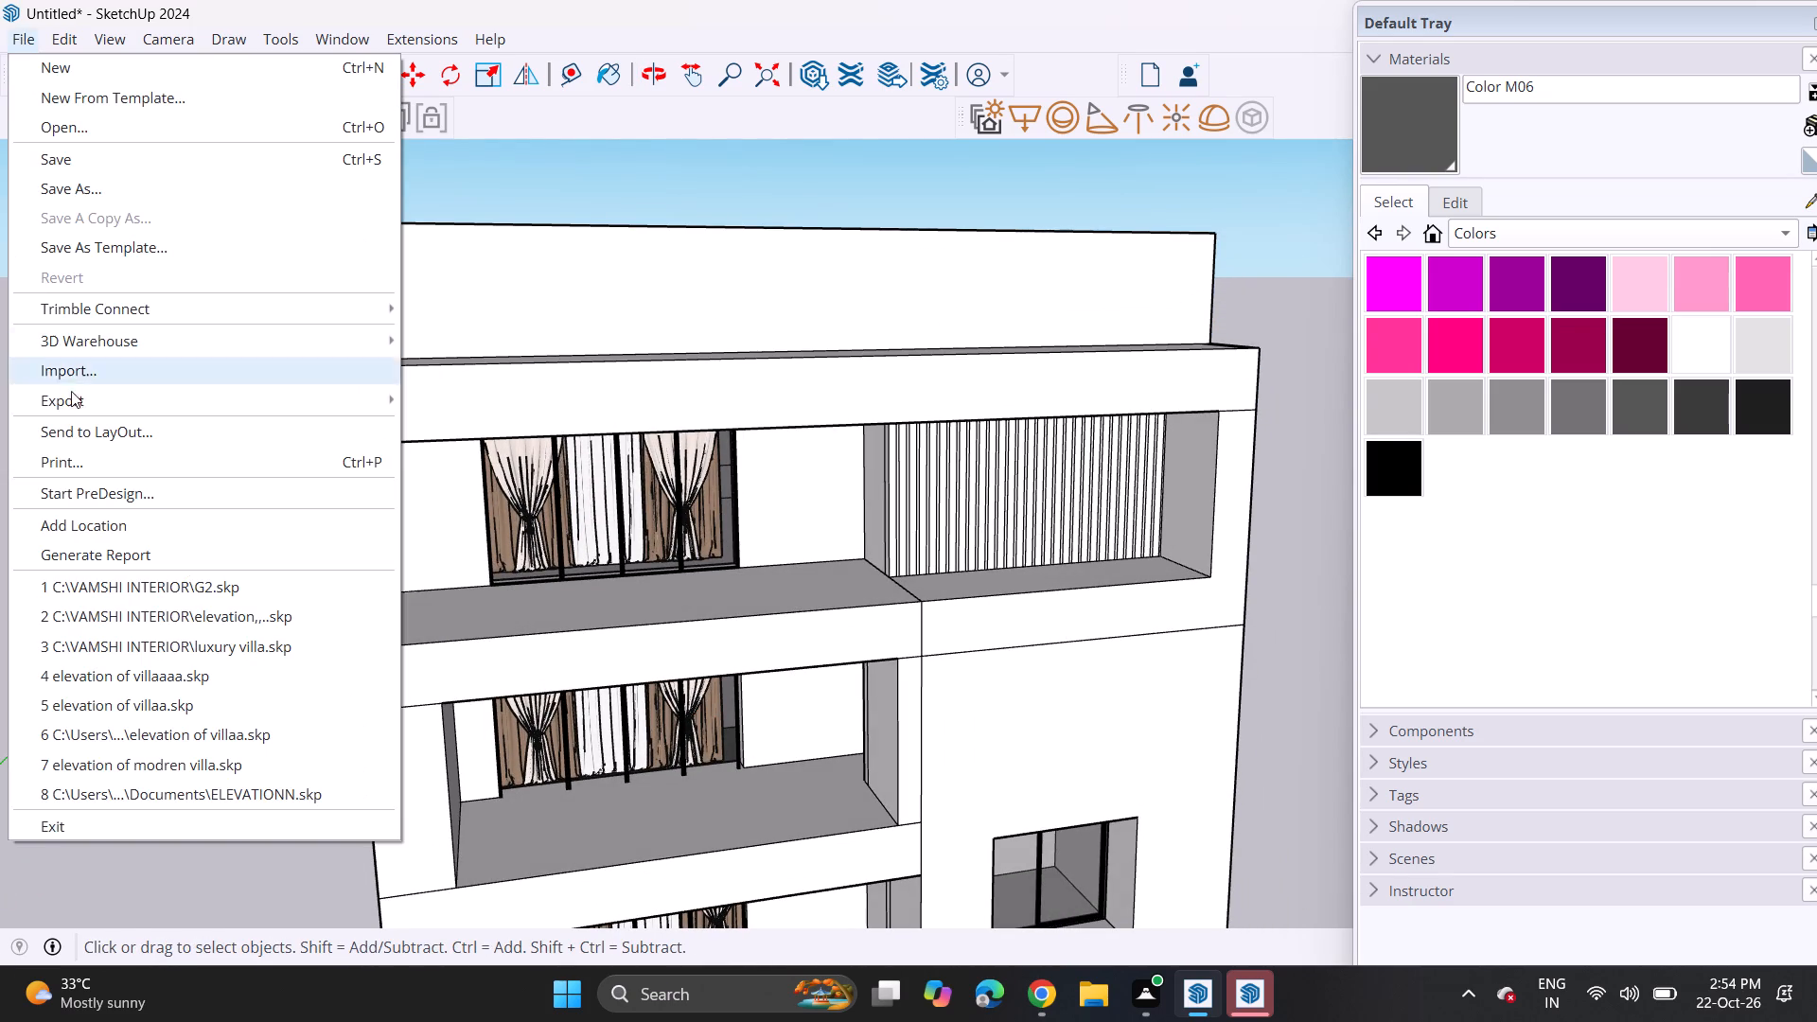
{"action": "left_click", "coordinate": [79, 361]}
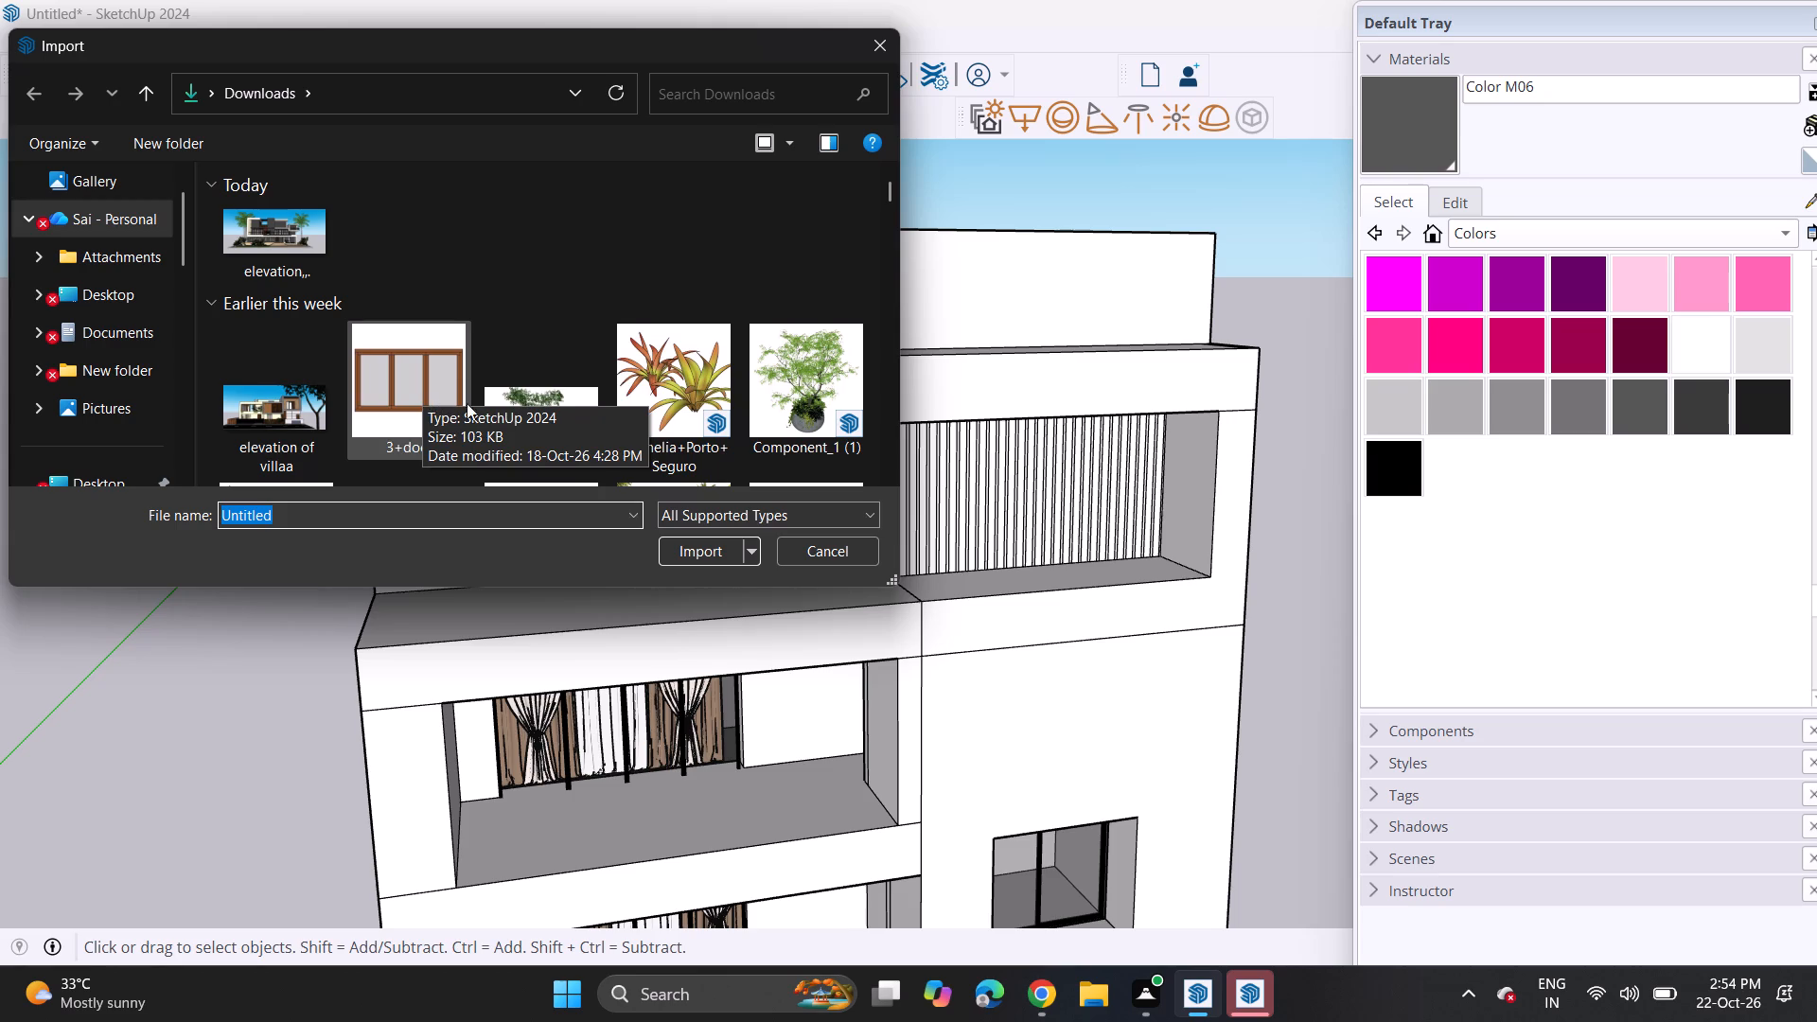
{"action": "scroll", "coordinate": [496, 371], "scroll_direction": "down", "scroll_amount": 3}
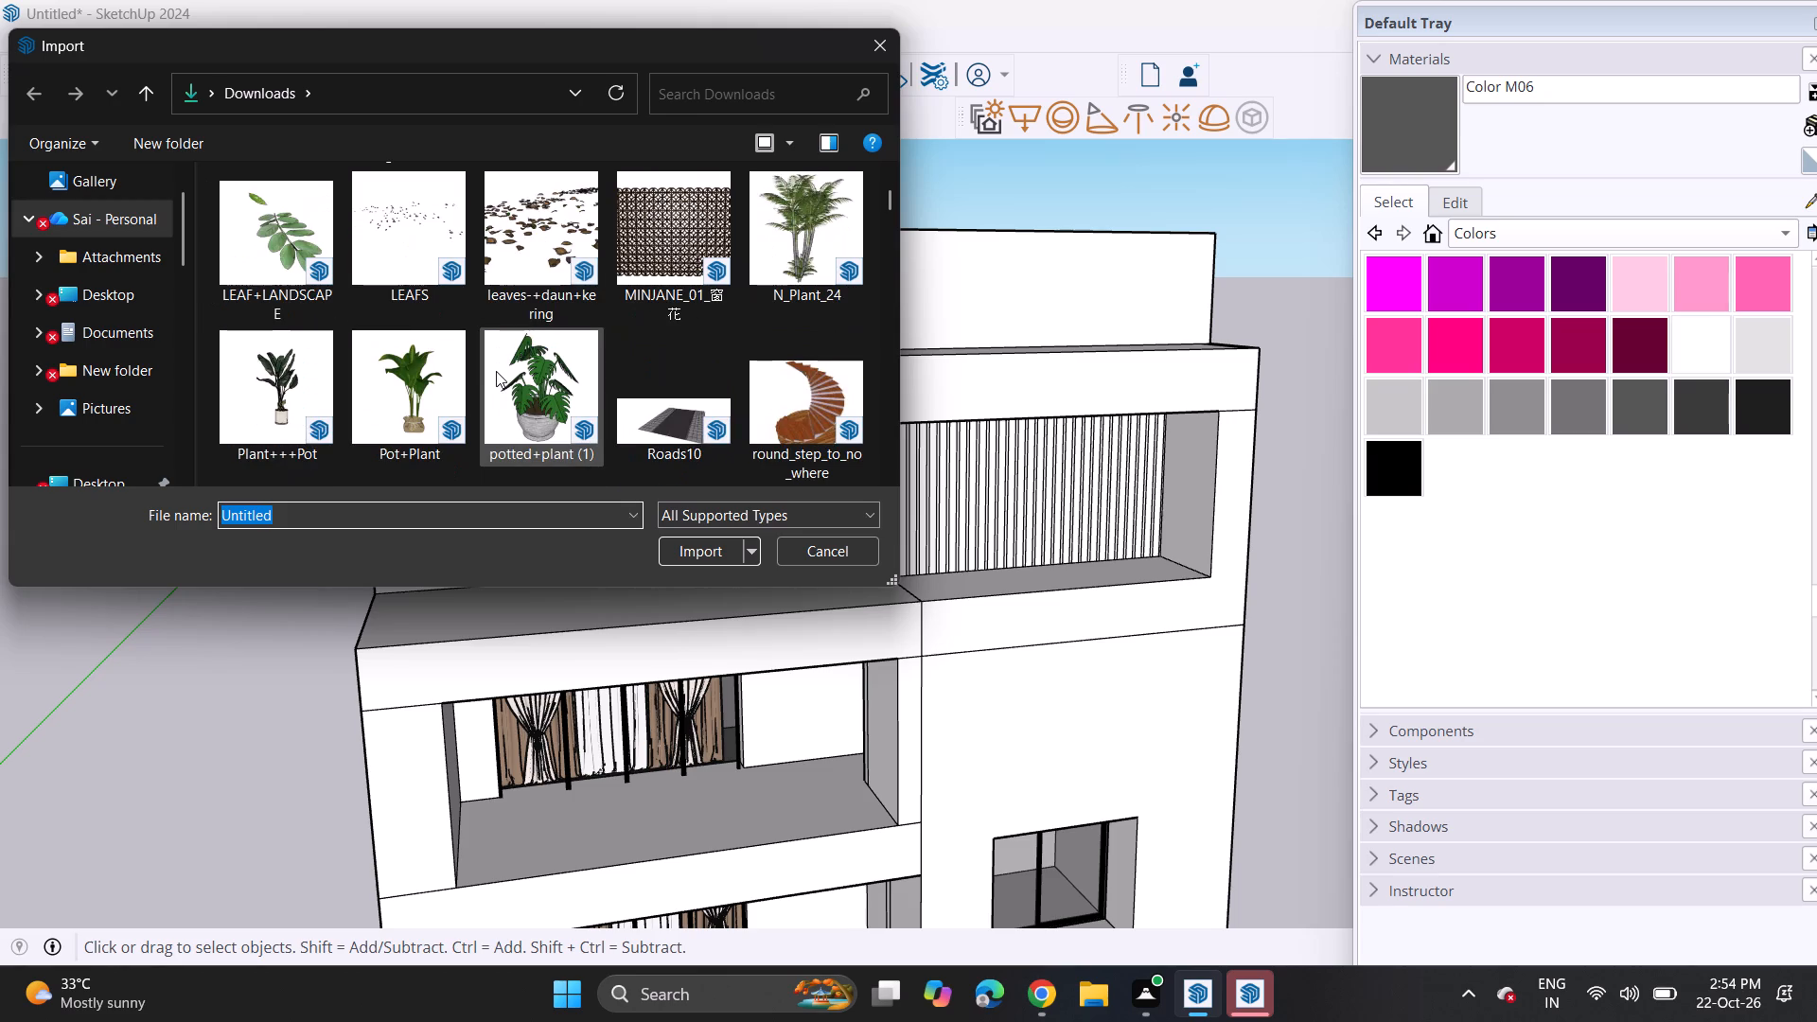
{"action": "scroll", "coordinate": [496, 371], "scroll_direction": "down", "scroll_amount": 17}
{"action": "scroll", "coordinate": [496, 371], "scroll_direction": "down", "scroll_amount": 5}
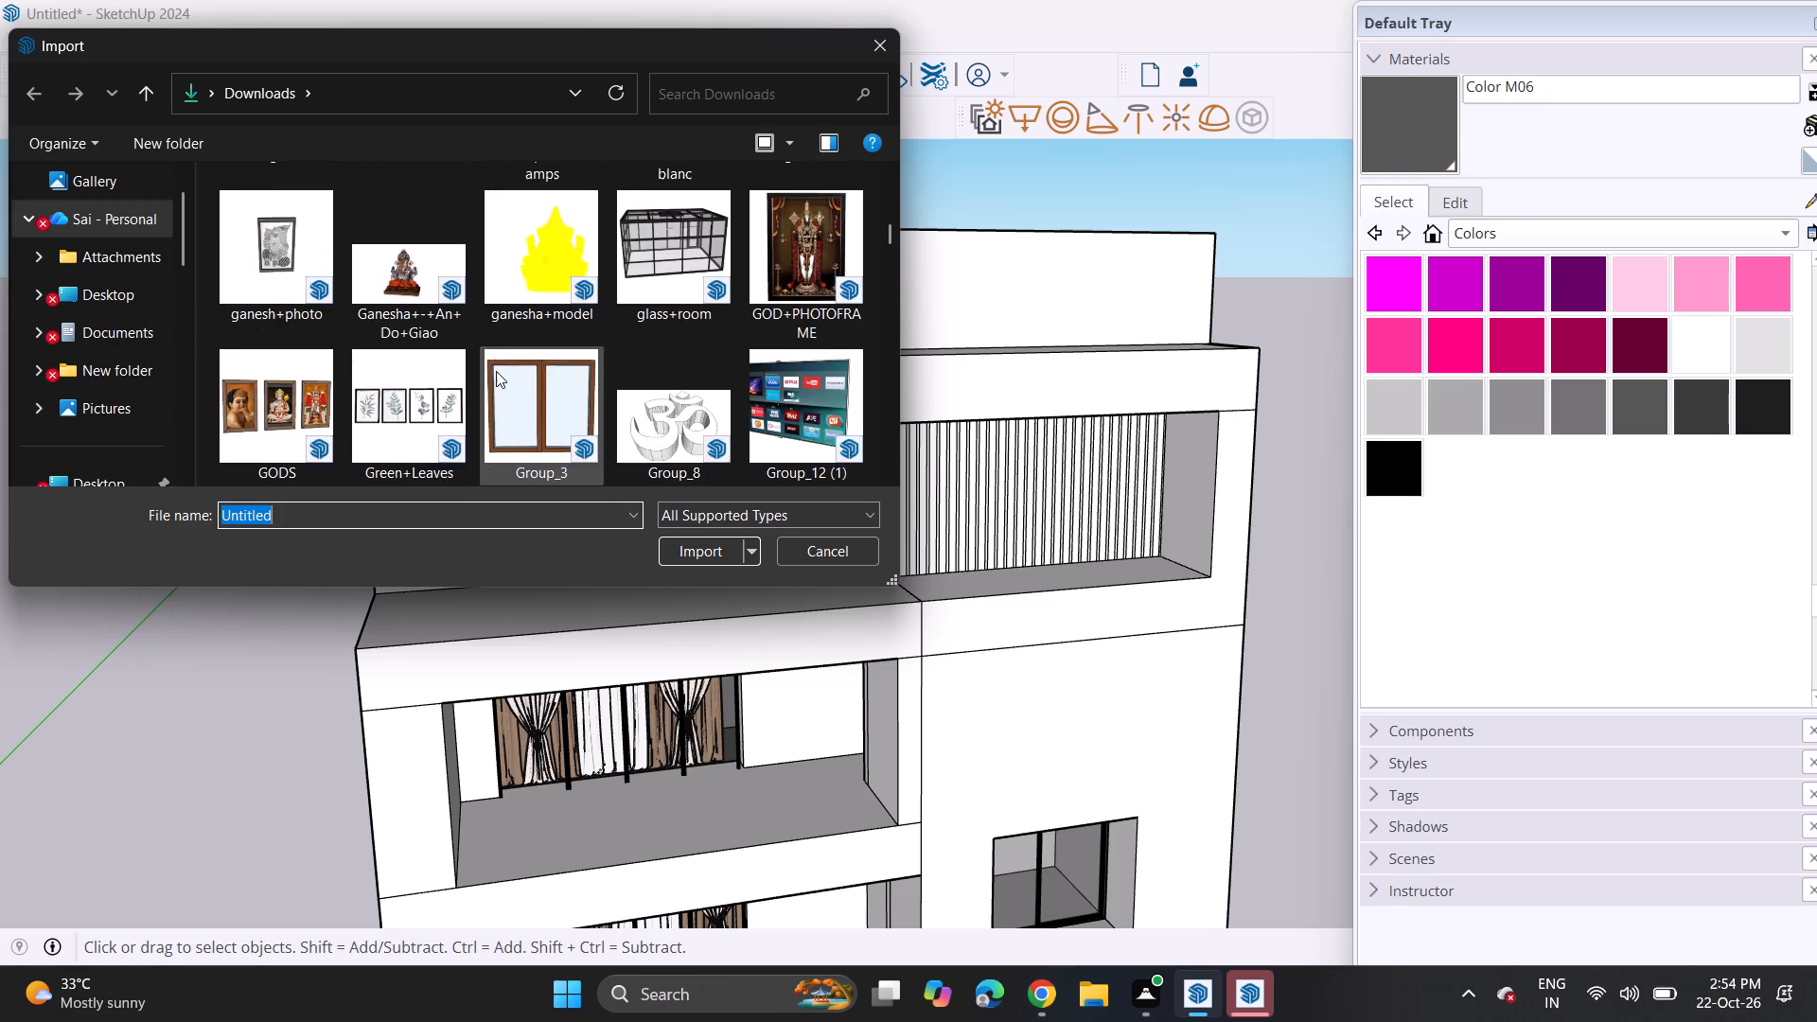
{"action": "scroll", "coordinate": [496, 371], "scroll_direction": "down", "scroll_amount": 15}
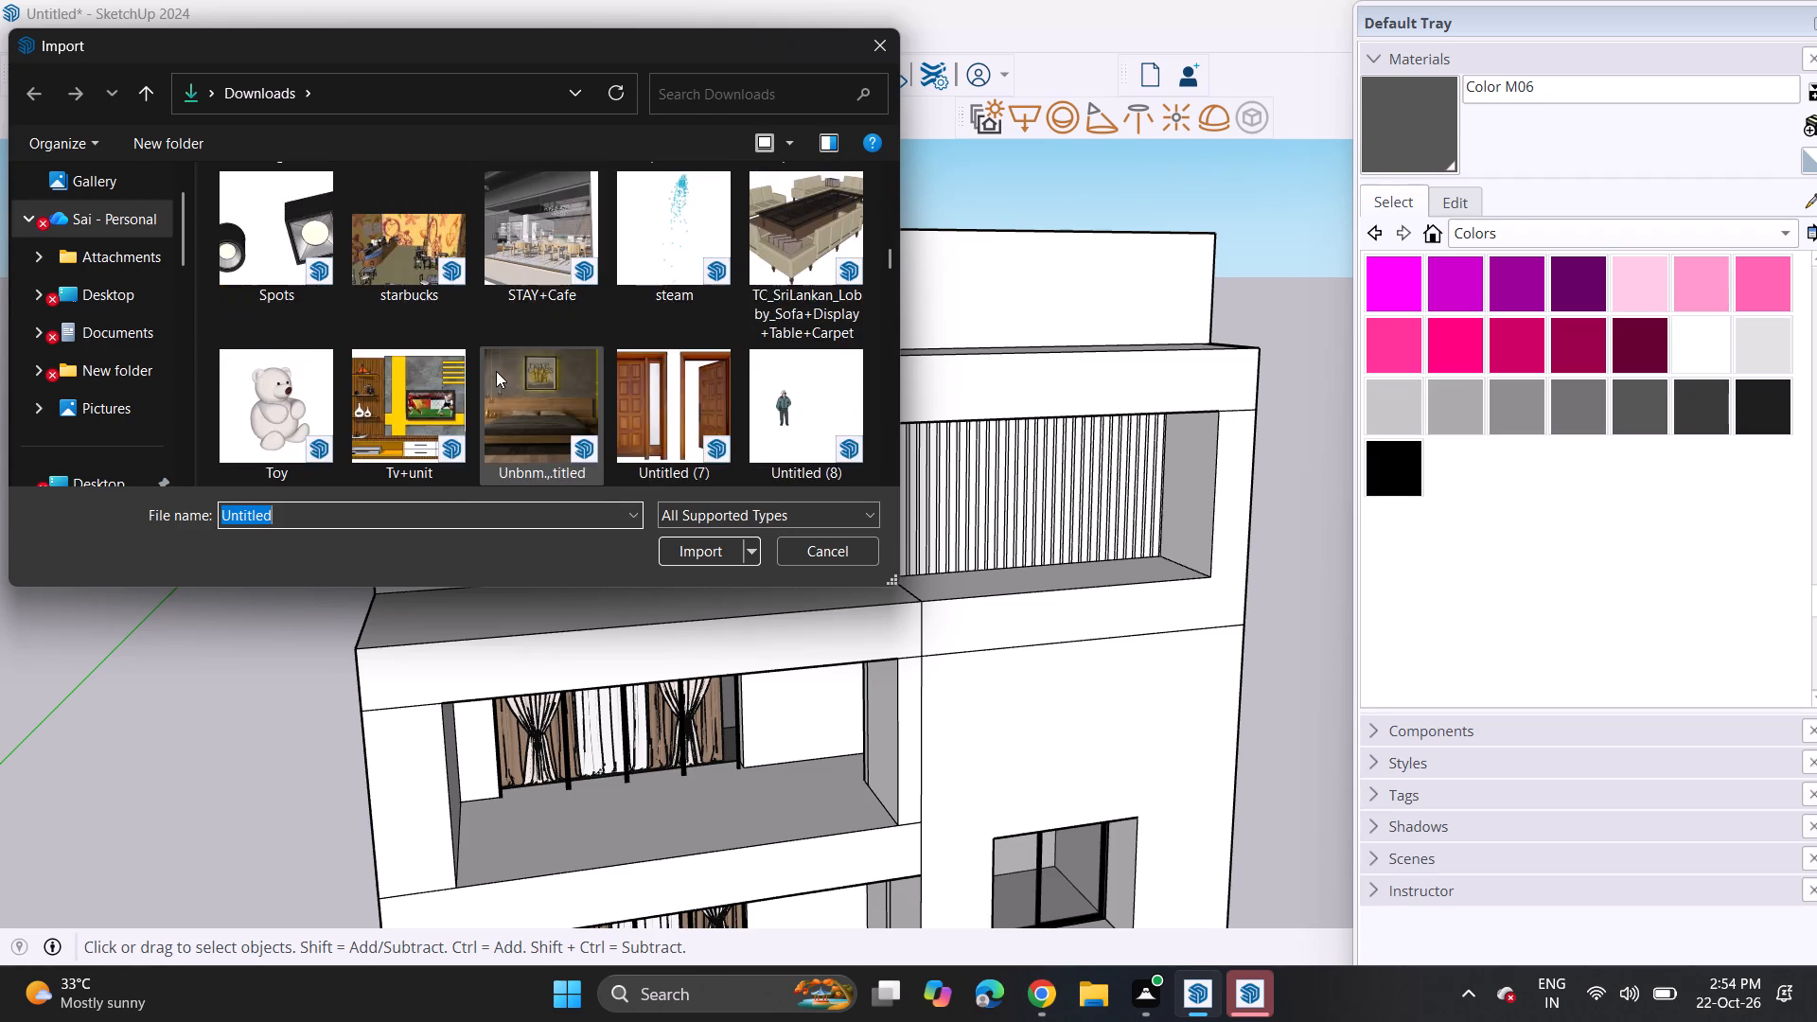
{"action": "scroll", "coordinate": [496, 371], "scroll_direction": "down", "scroll_amount": 12}
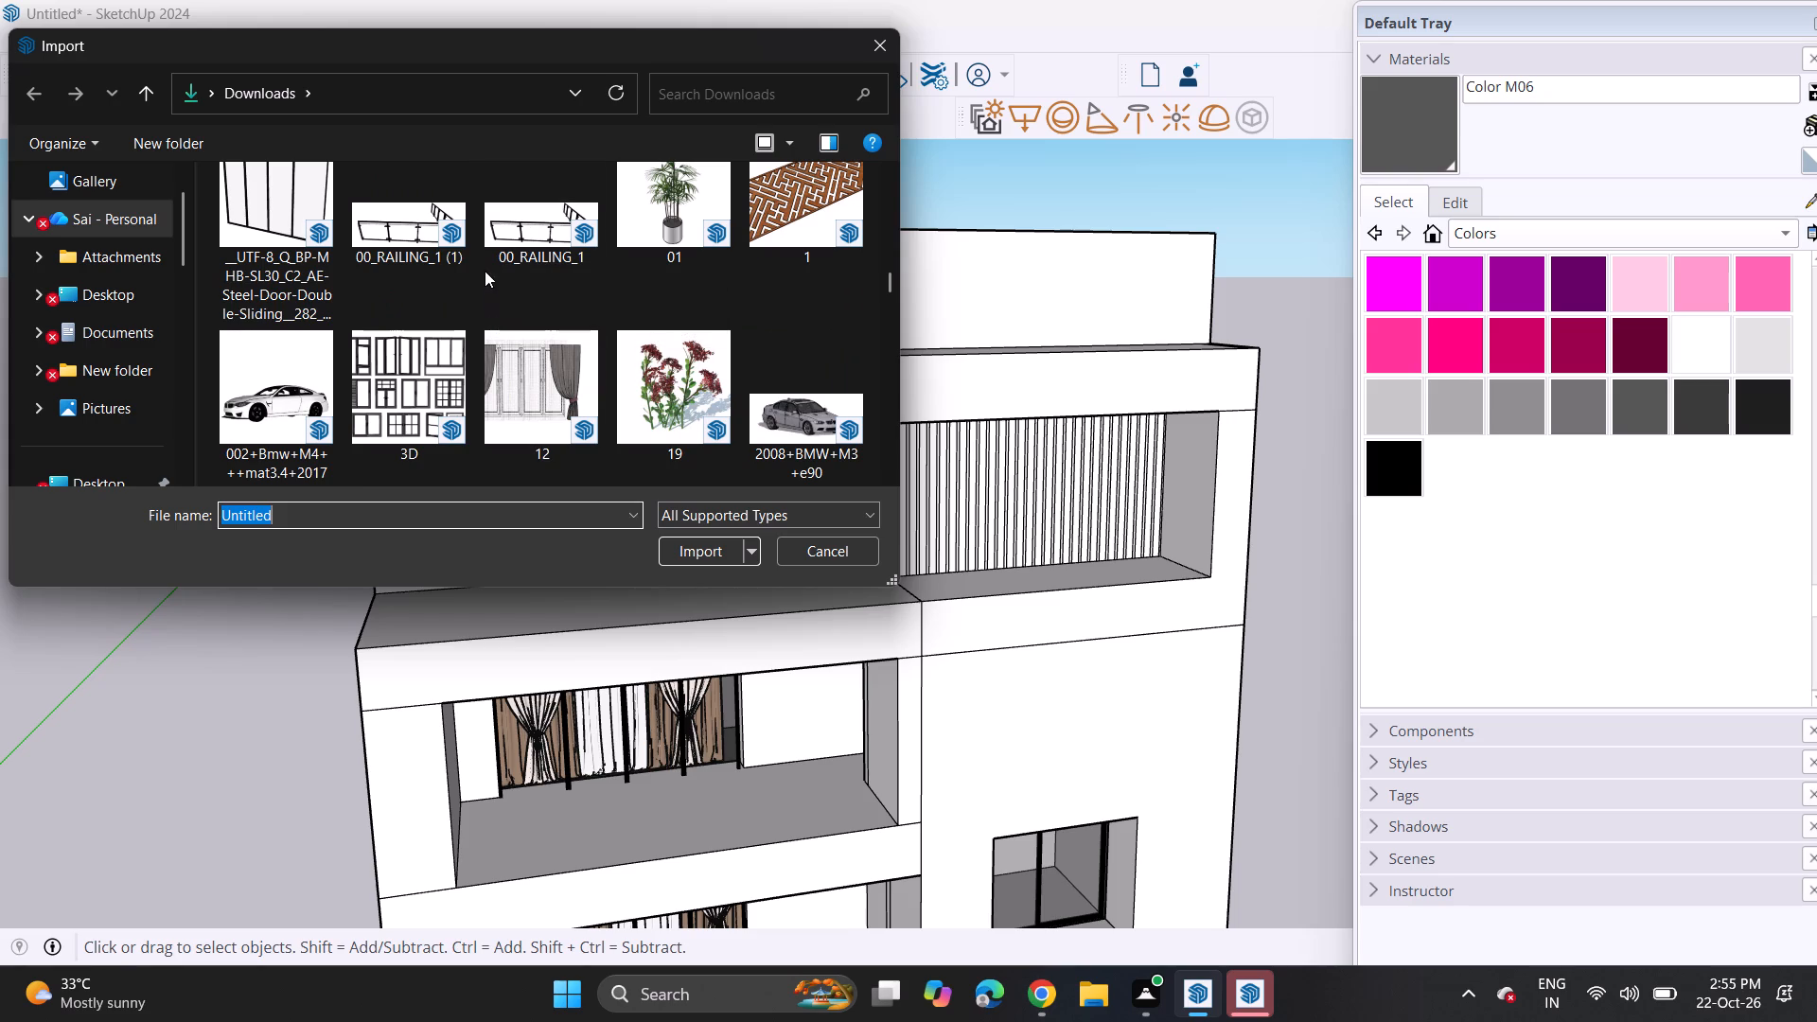
{"action": "scroll", "coordinate": [520, 371], "scroll_direction": "down", "scroll_amount": 9}
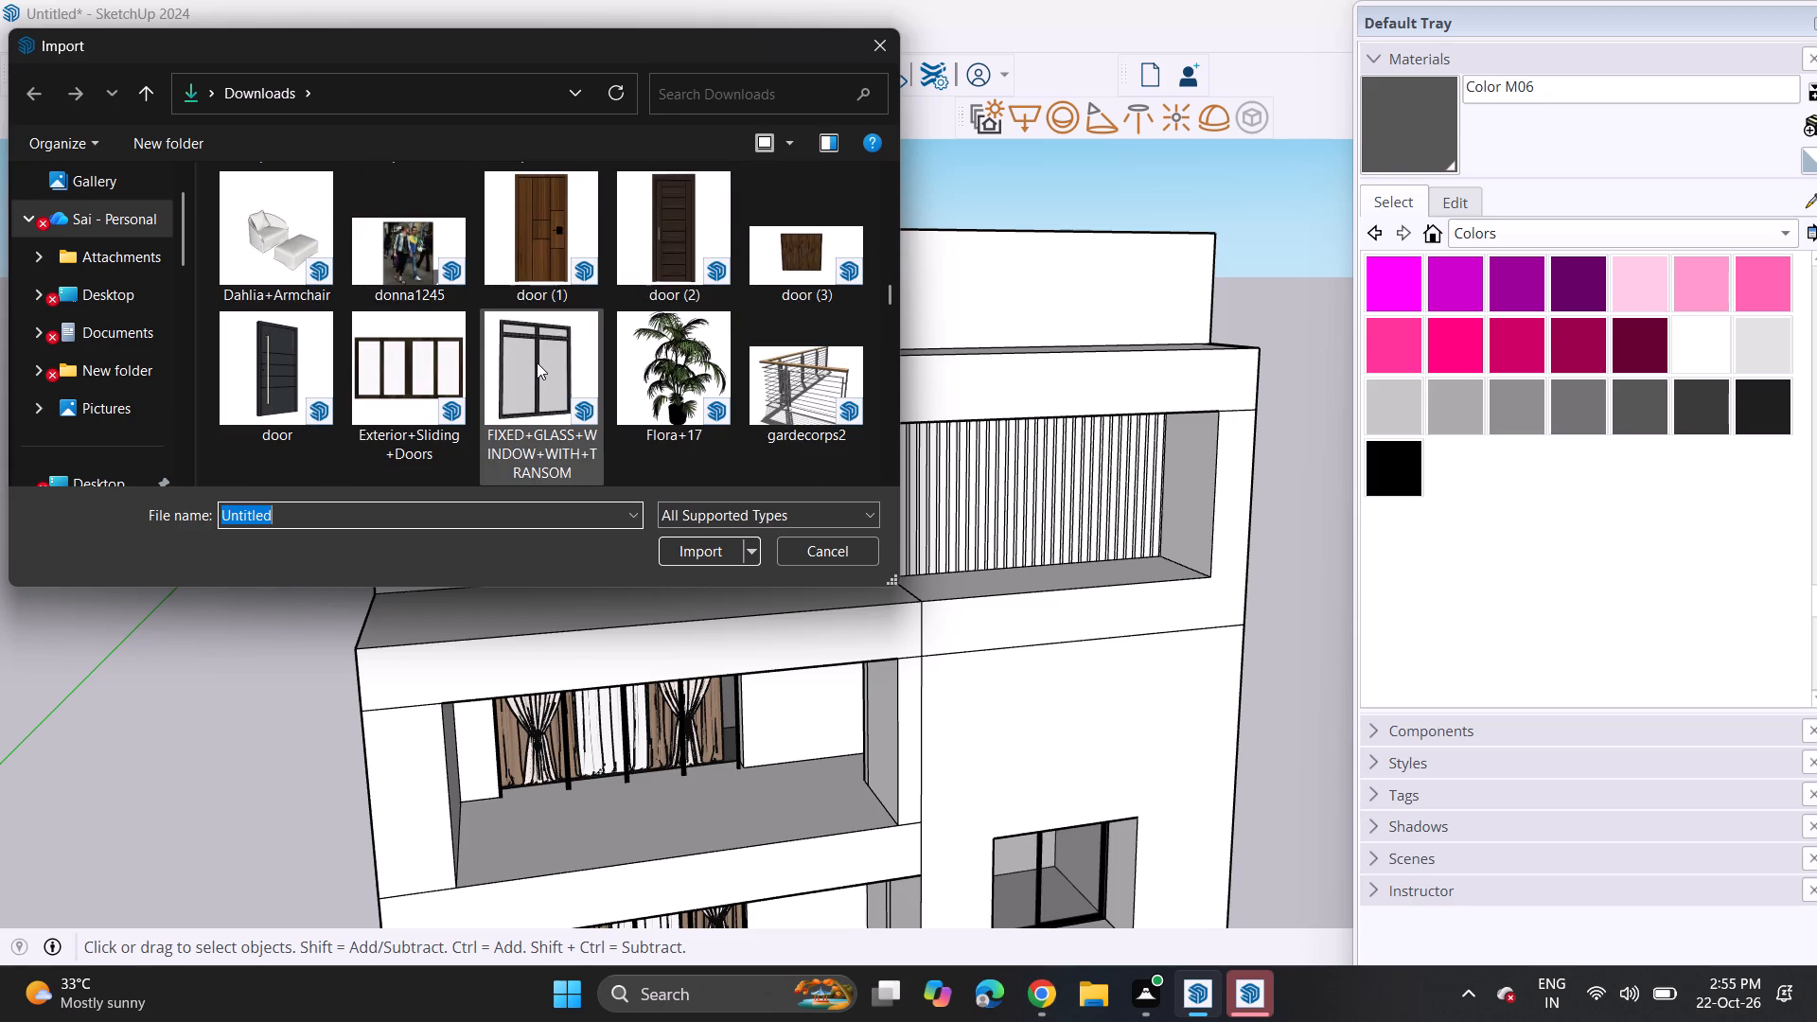
{"action": "scroll", "coordinate": [537, 362], "scroll_direction": "down", "scroll_amount": 3}
{"action": "scroll", "coordinate": [538, 358], "scroll_direction": "up", "scroll_amount": 2}
{"action": "scroll", "coordinate": [538, 358], "scroll_direction": "down", "scroll_amount": 2}
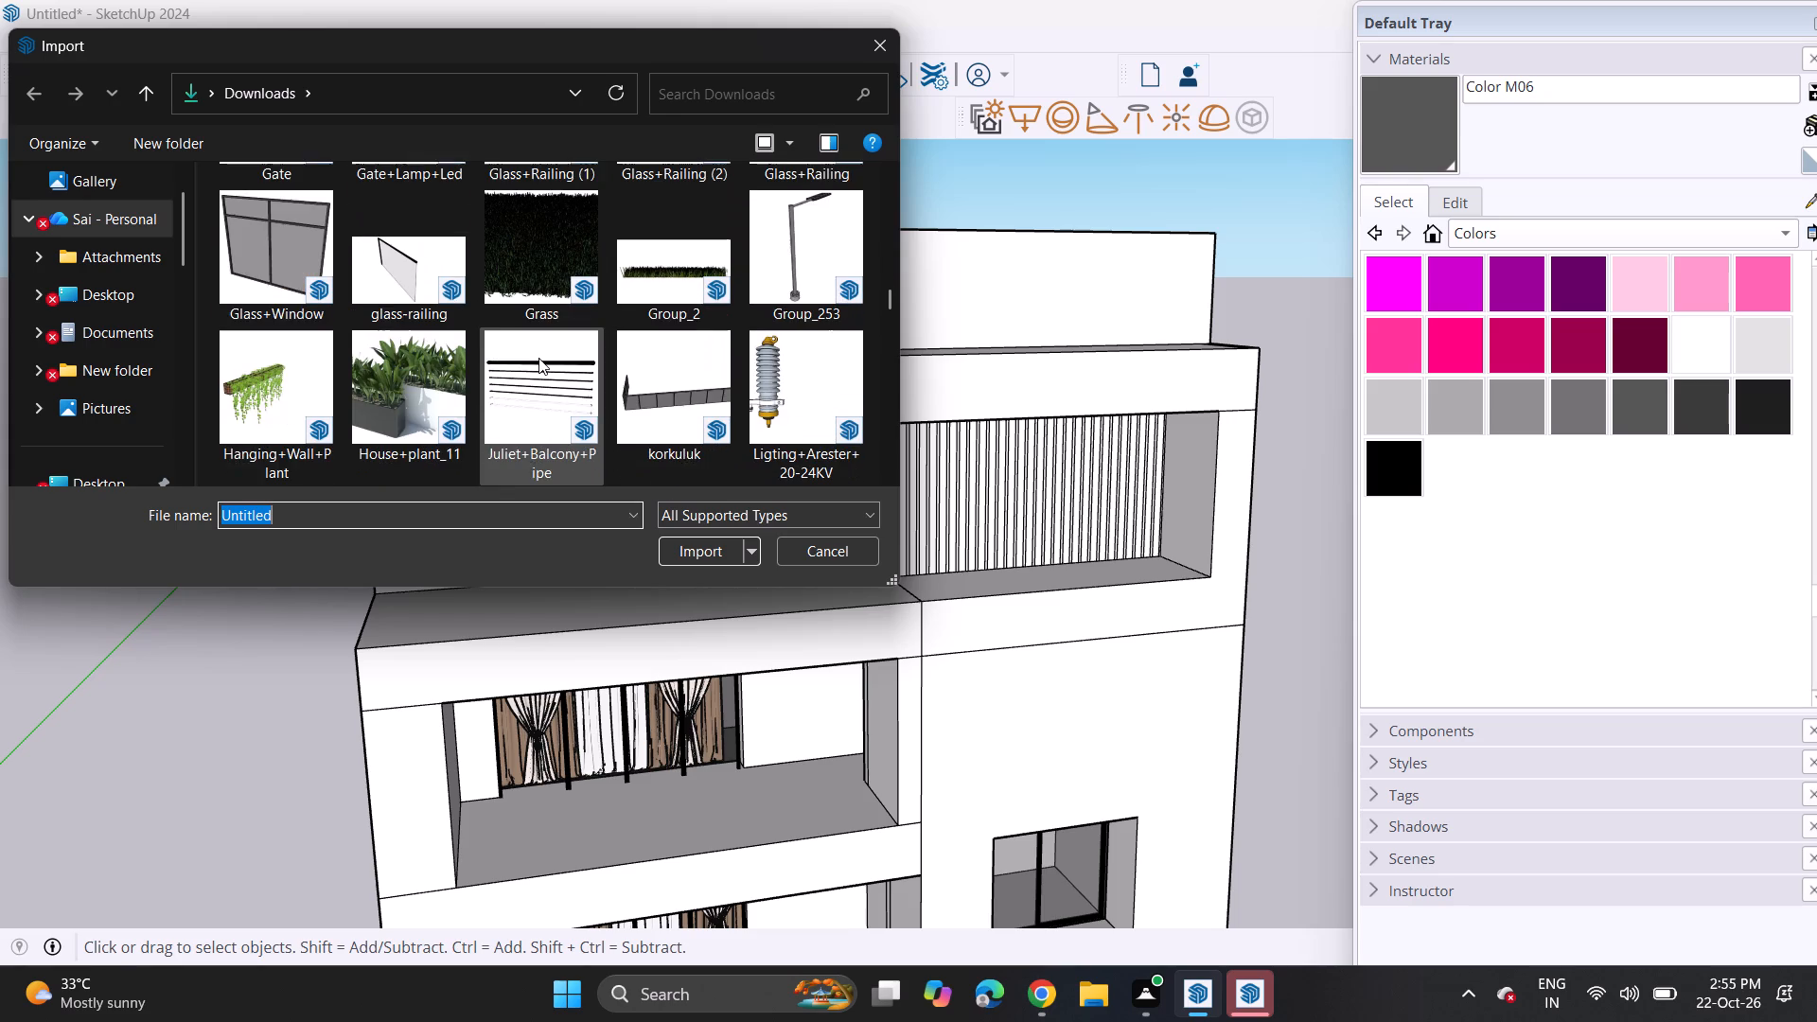
{"action": "left_click", "coordinate": [648, 393]}
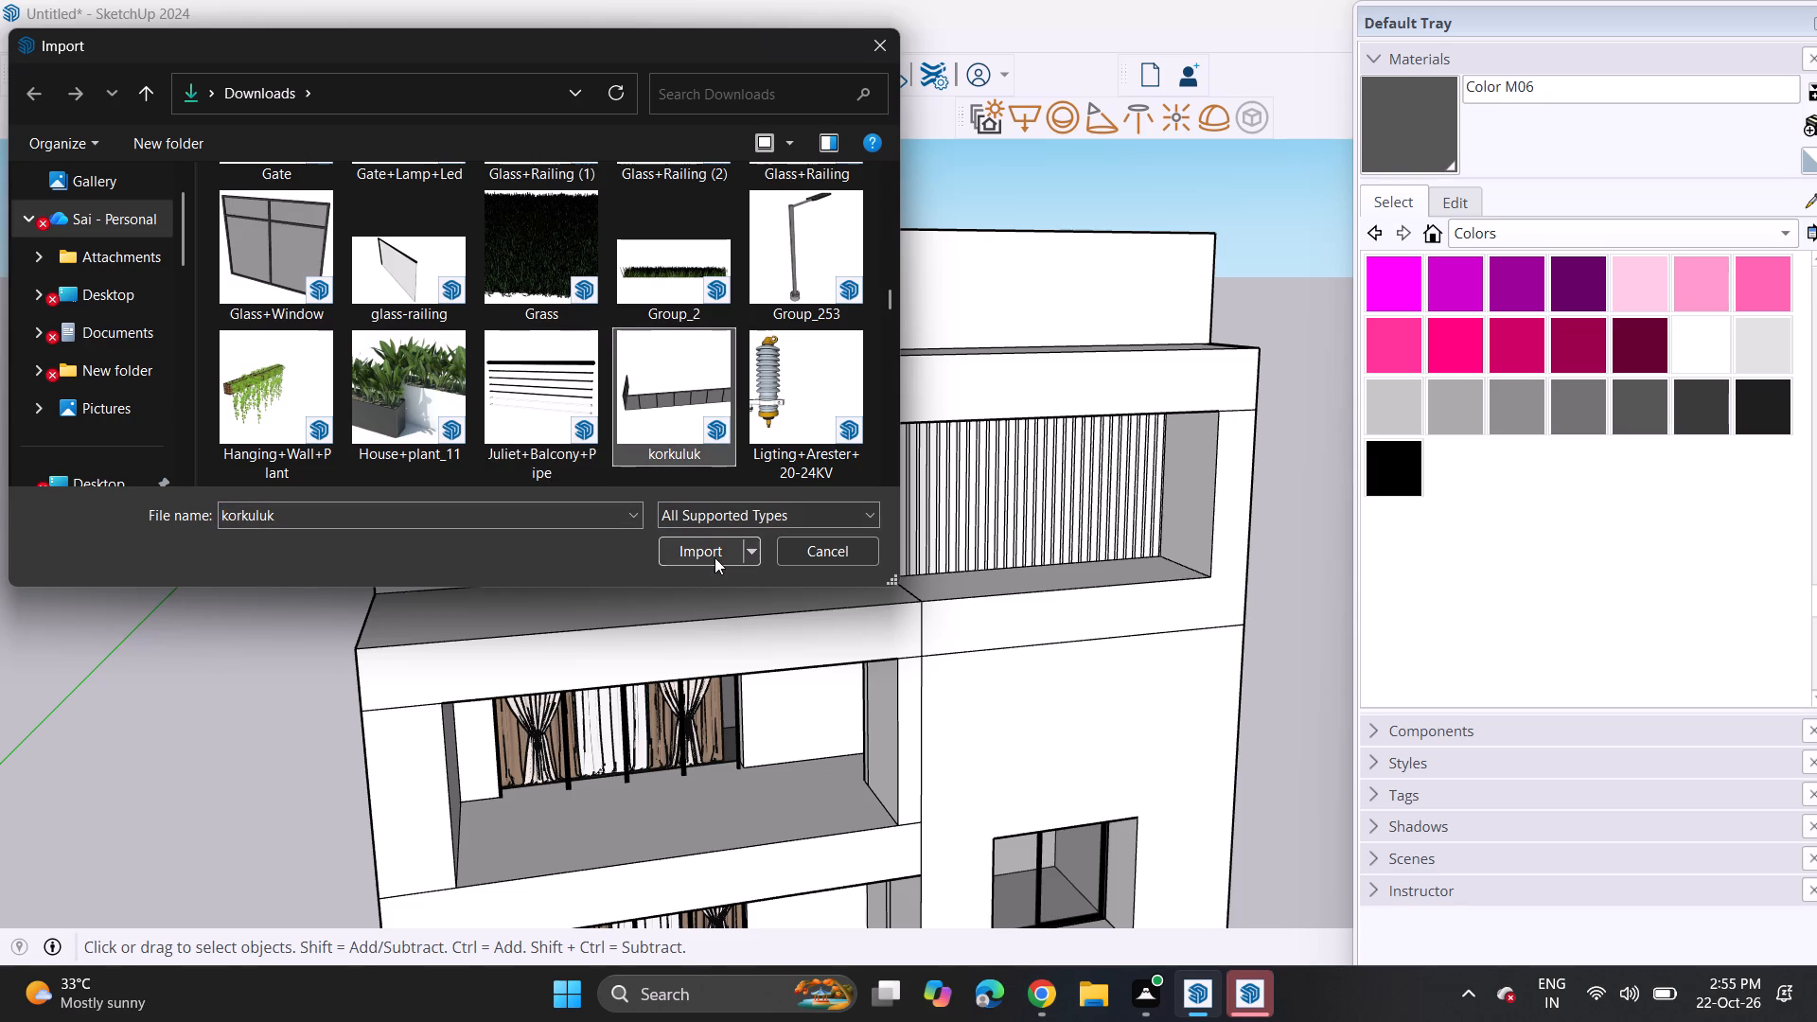
{"action": "left_click", "coordinate": [714, 557]}
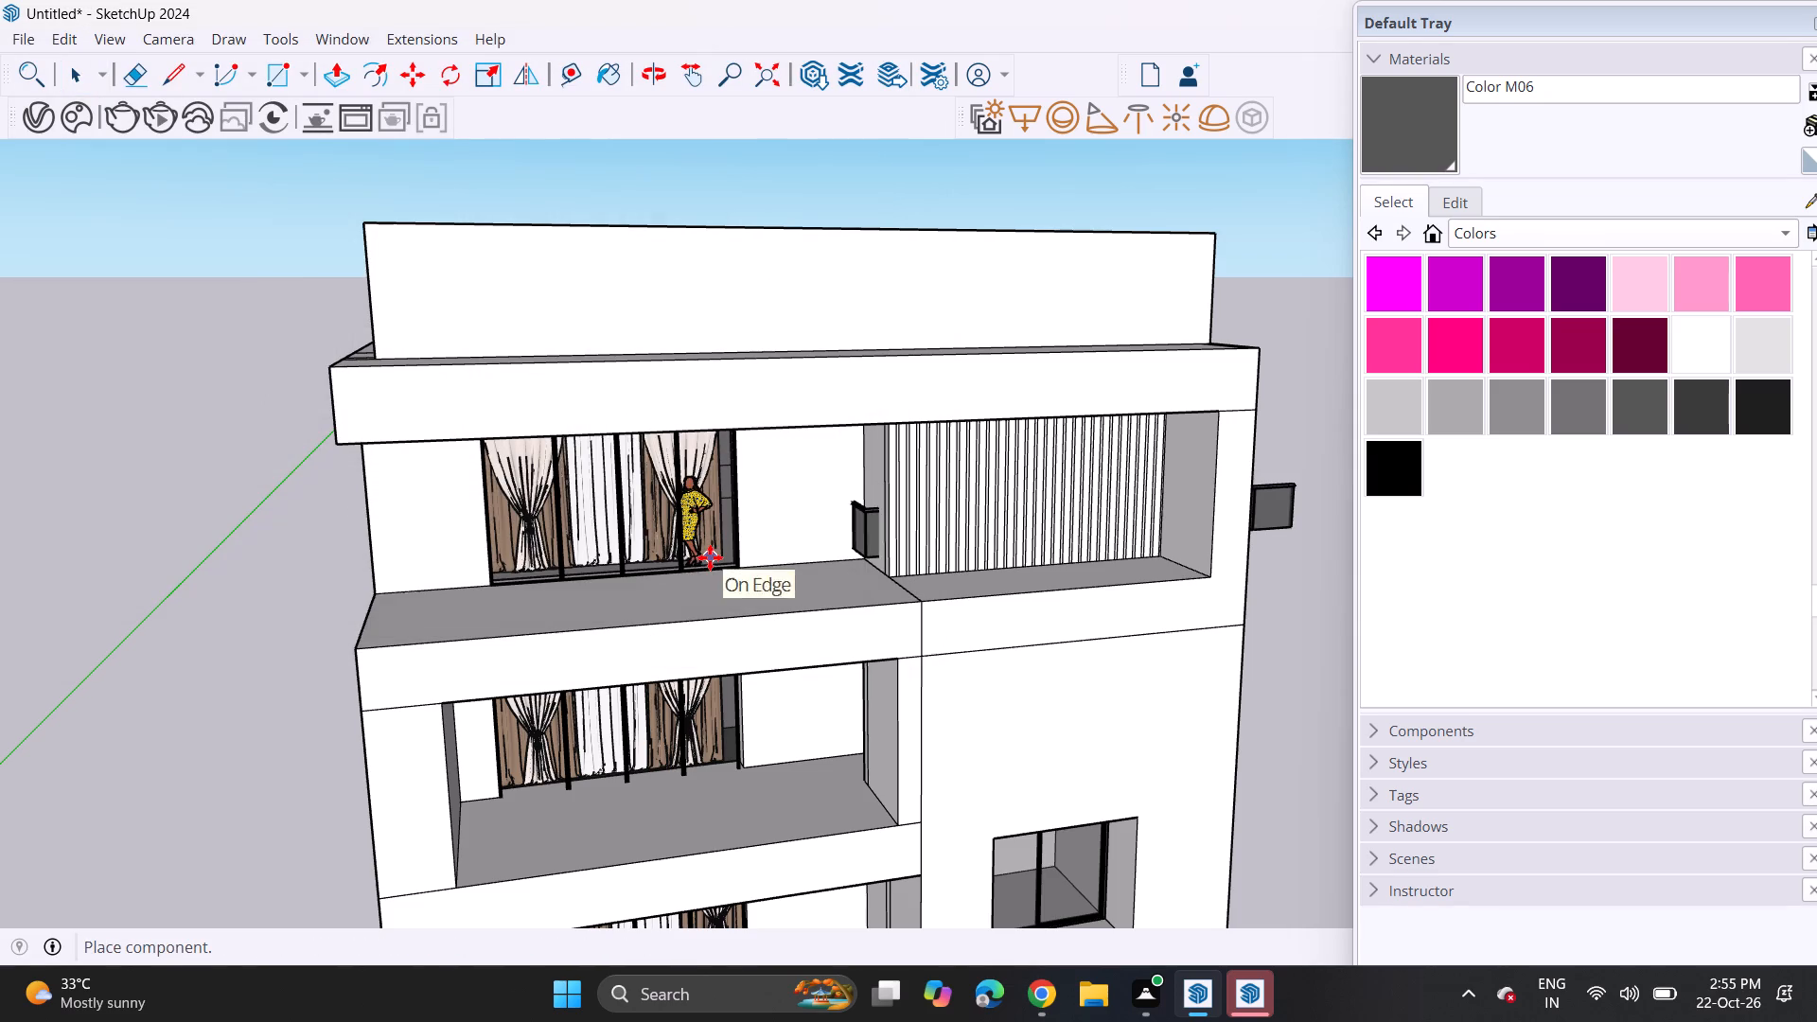
{"action": "left_click", "coordinate": [369, 599]}
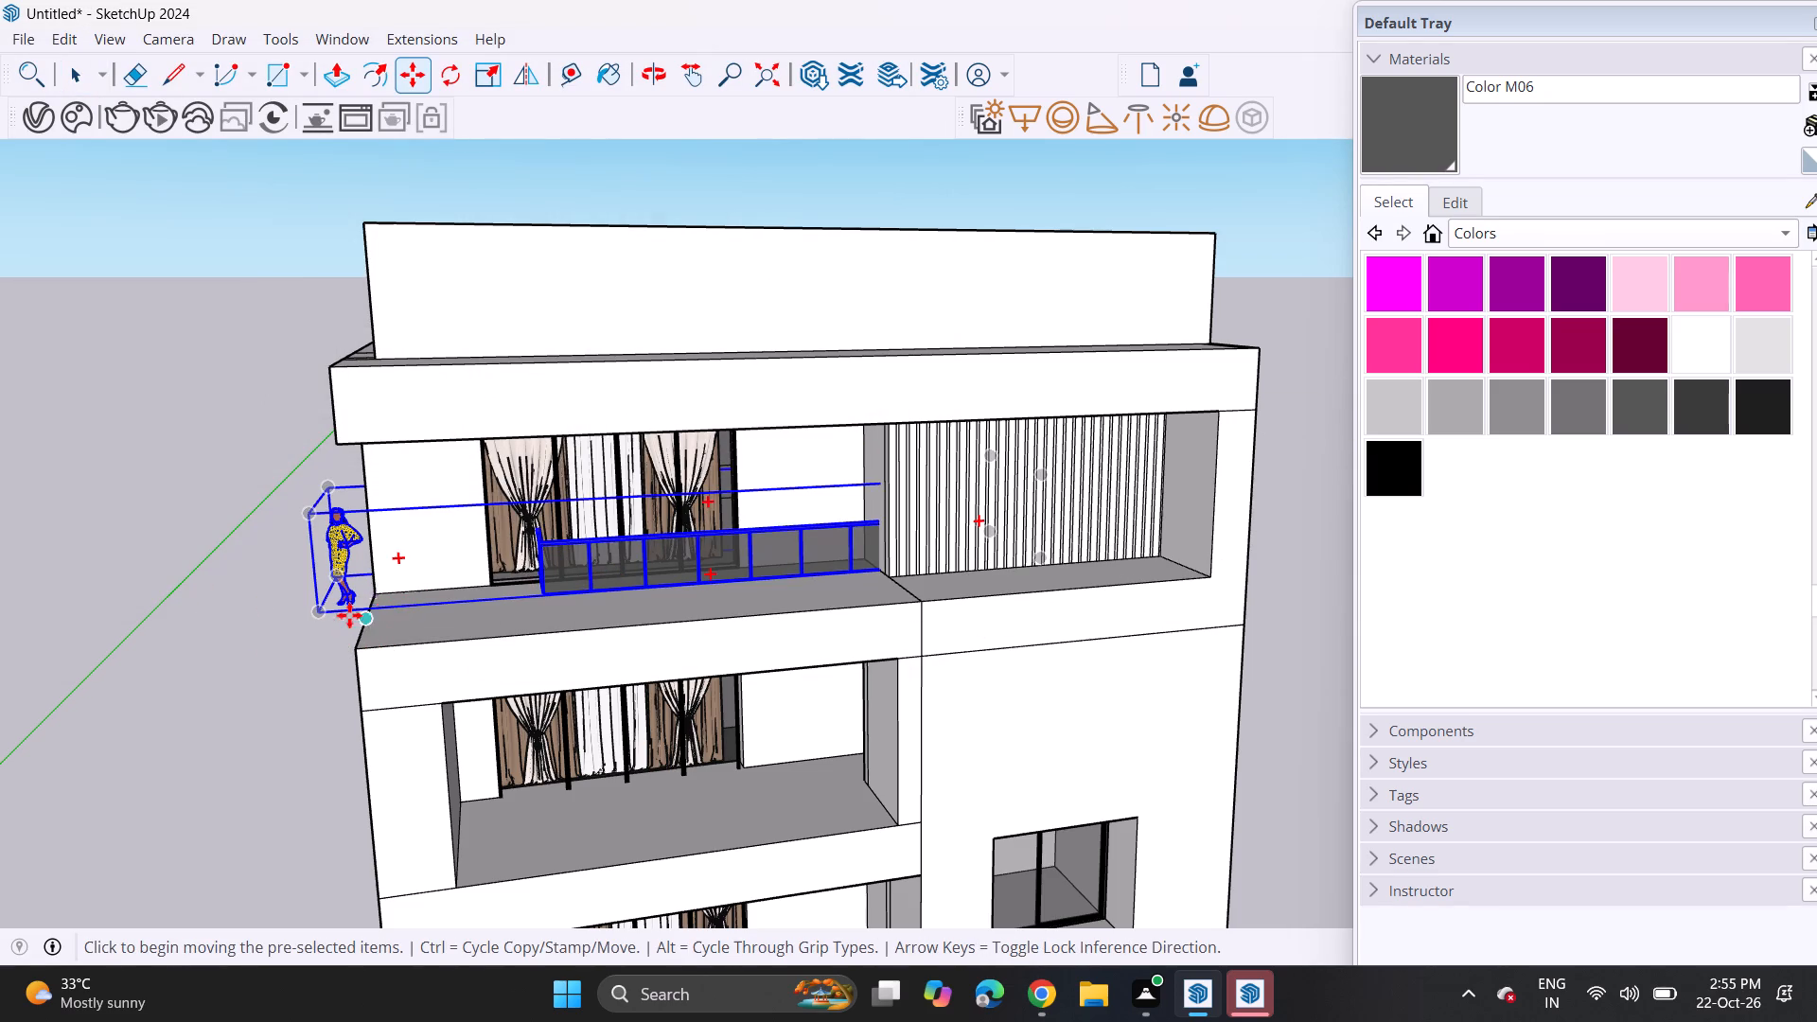
Move the railing component by its lower corner until the railing runs along the top-floor balcony's front edge.
{"action": "left_click", "coordinate": [316, 613]}
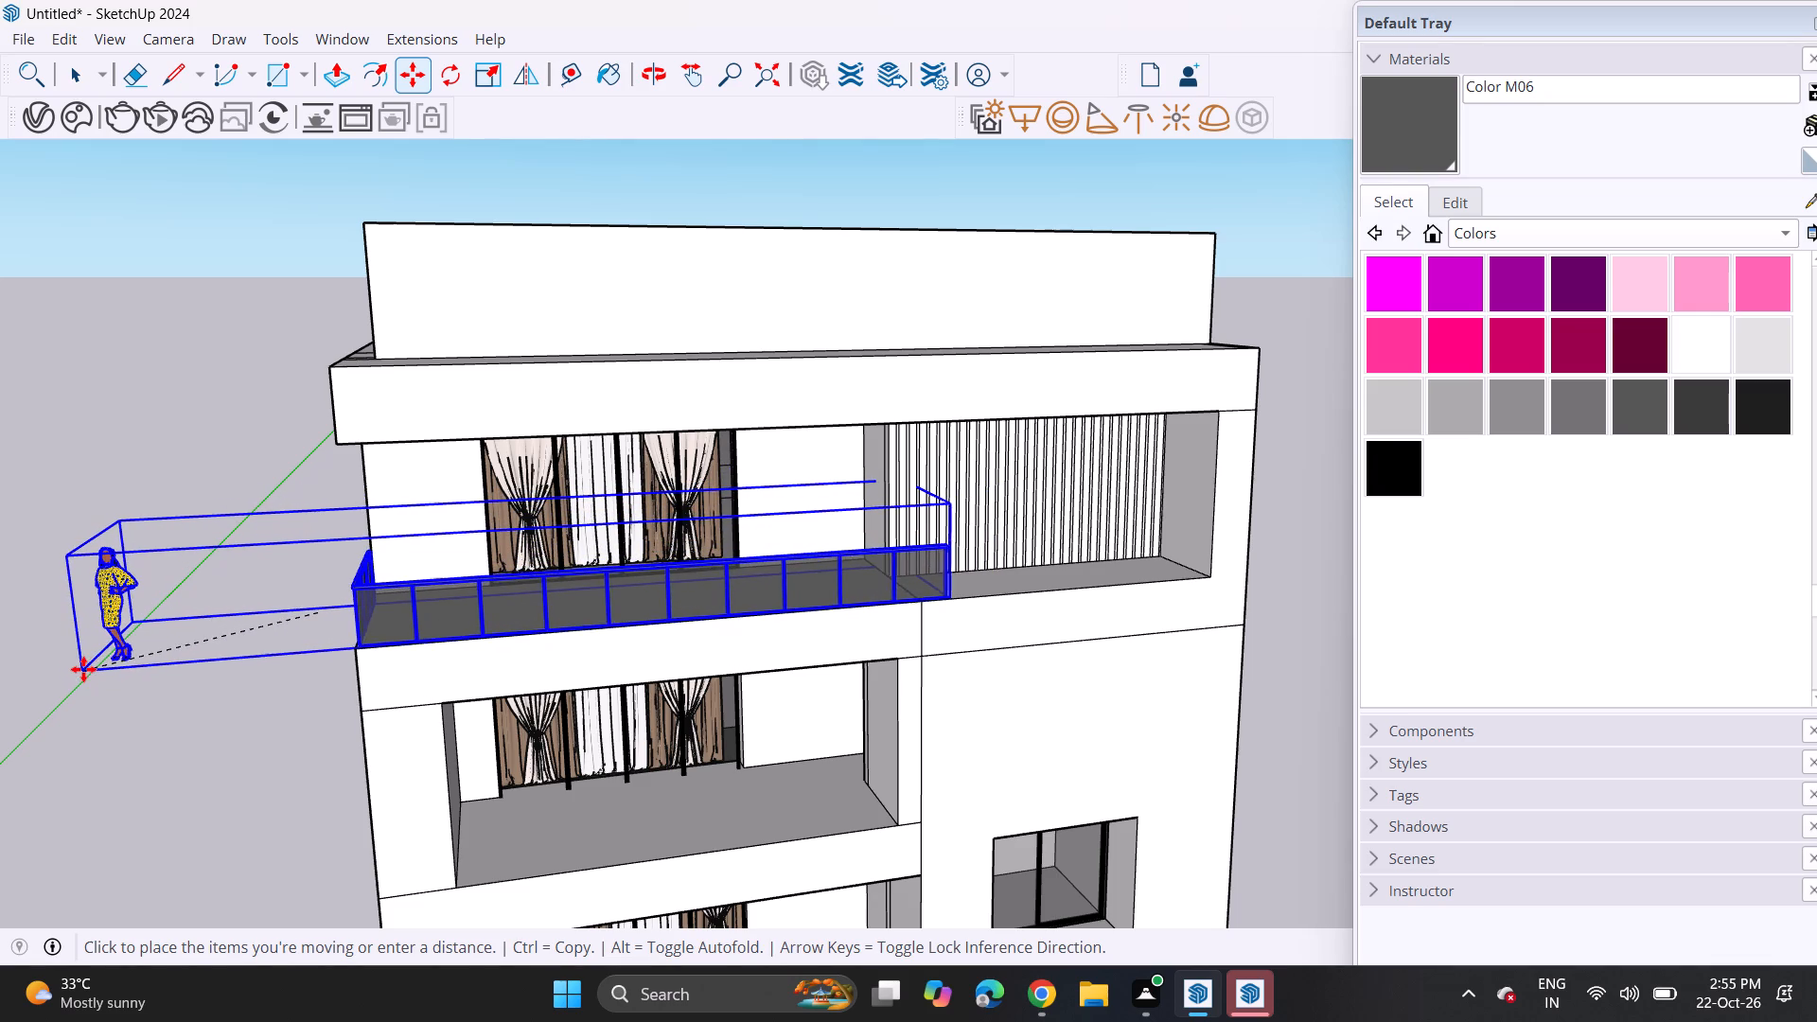
{"action": "left_click", "coordinate": [83, 669]}
{"action": "key", "text": "space"}
{"action": "left_click", "coordinate": [270, 476]}
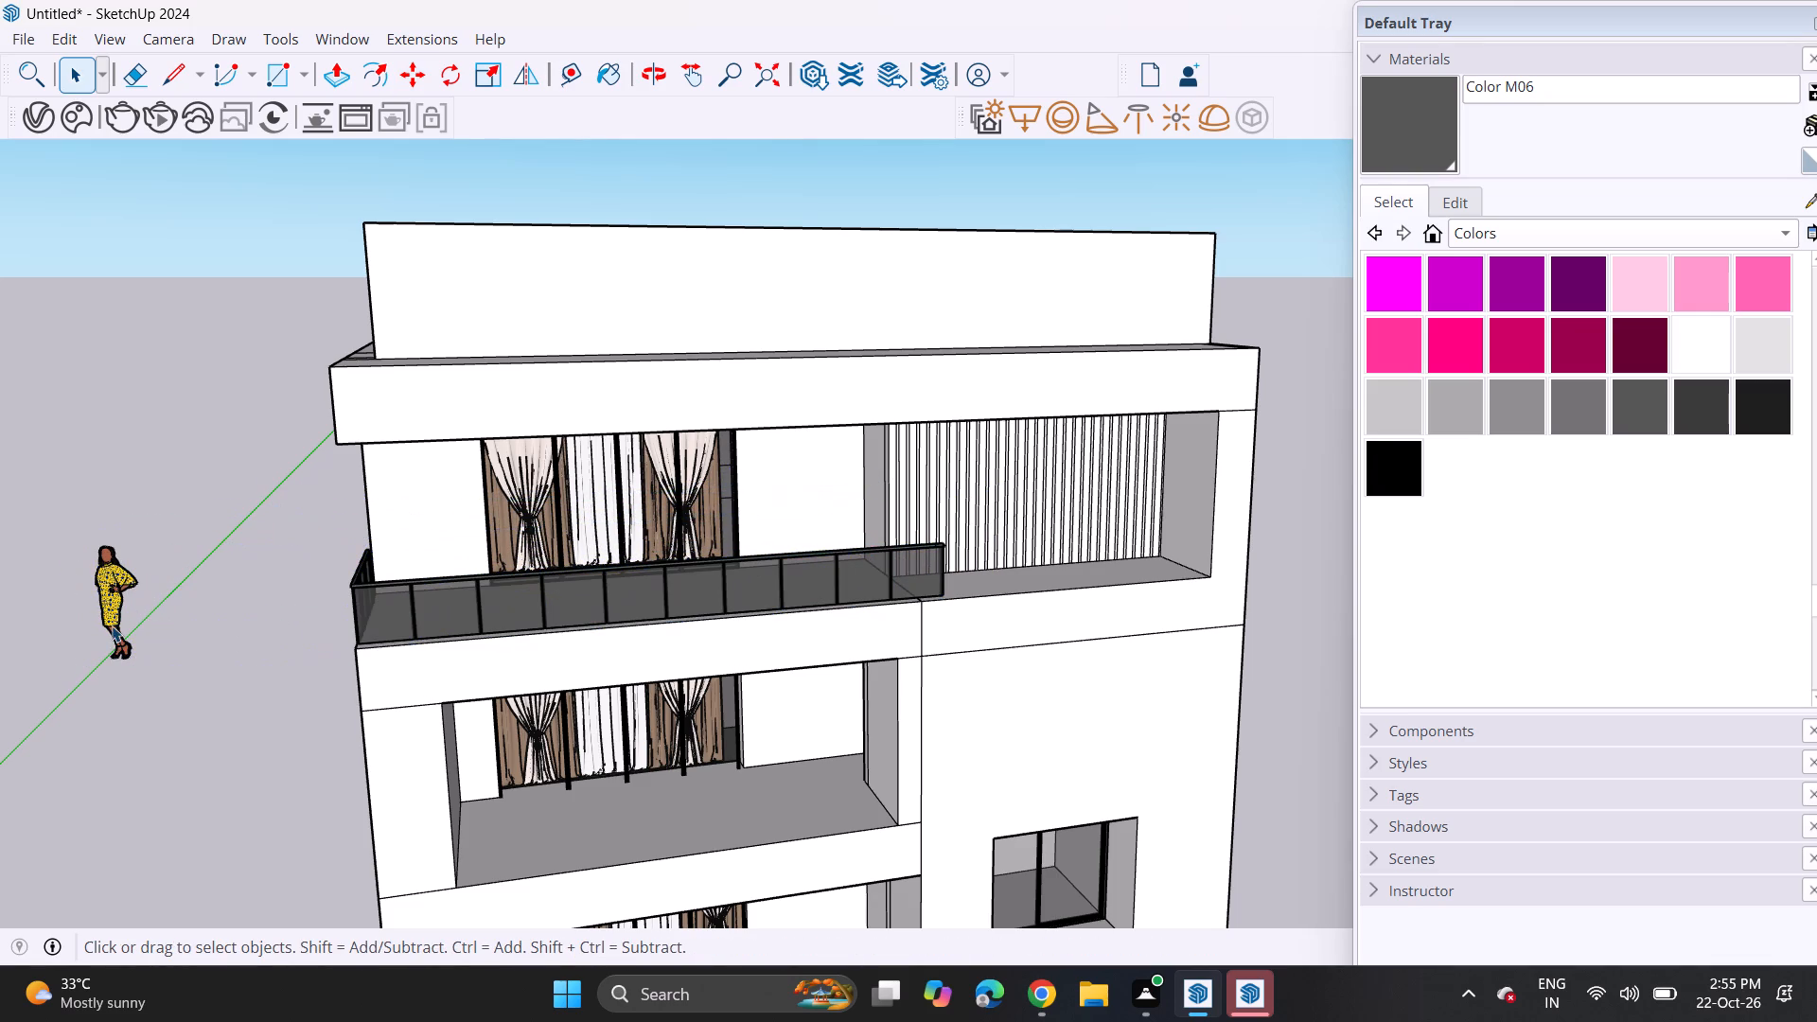
Explode the railing component and delete the human figure that came with it.
{"action": "left_click", "coordinate": [102, 617]}
{"action": "right_click", "coordinate": [103, 617]}
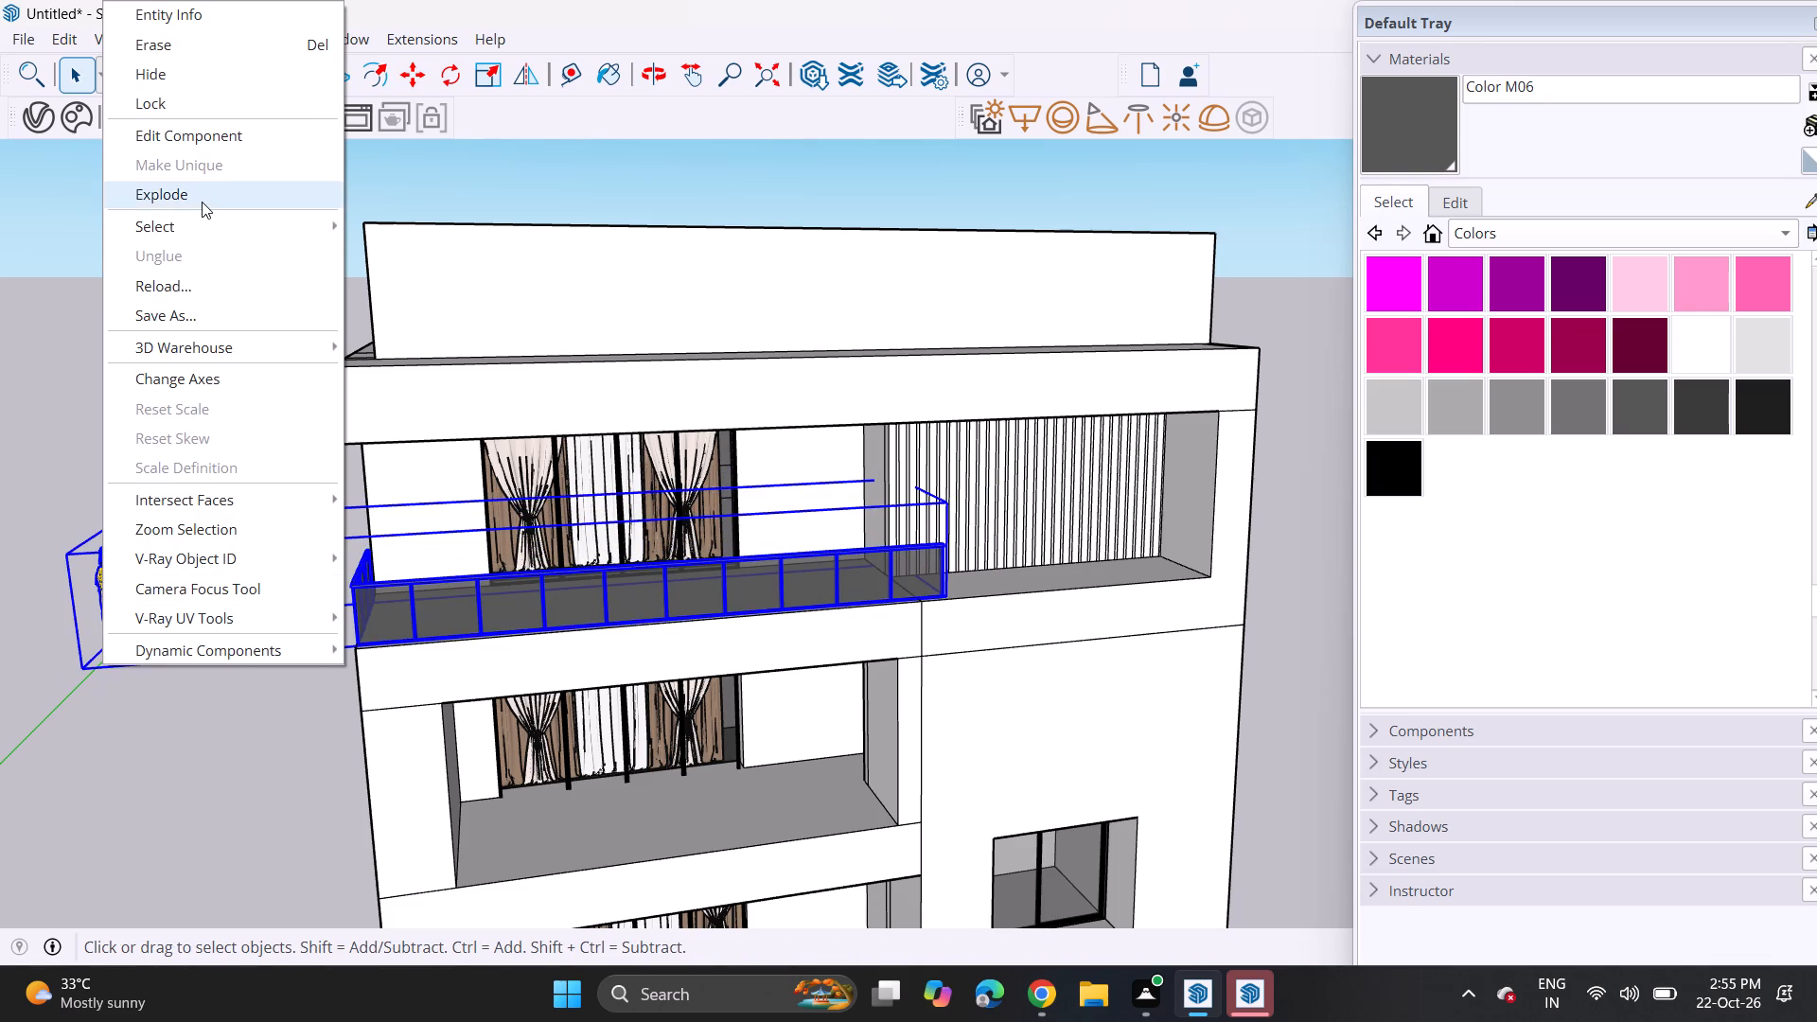
{"action": "left_click", "coordinate": [202, 202]}
{"action": "left_click", "coordinate": [116, 591]}
{"action": "key", "text": "Delete"}
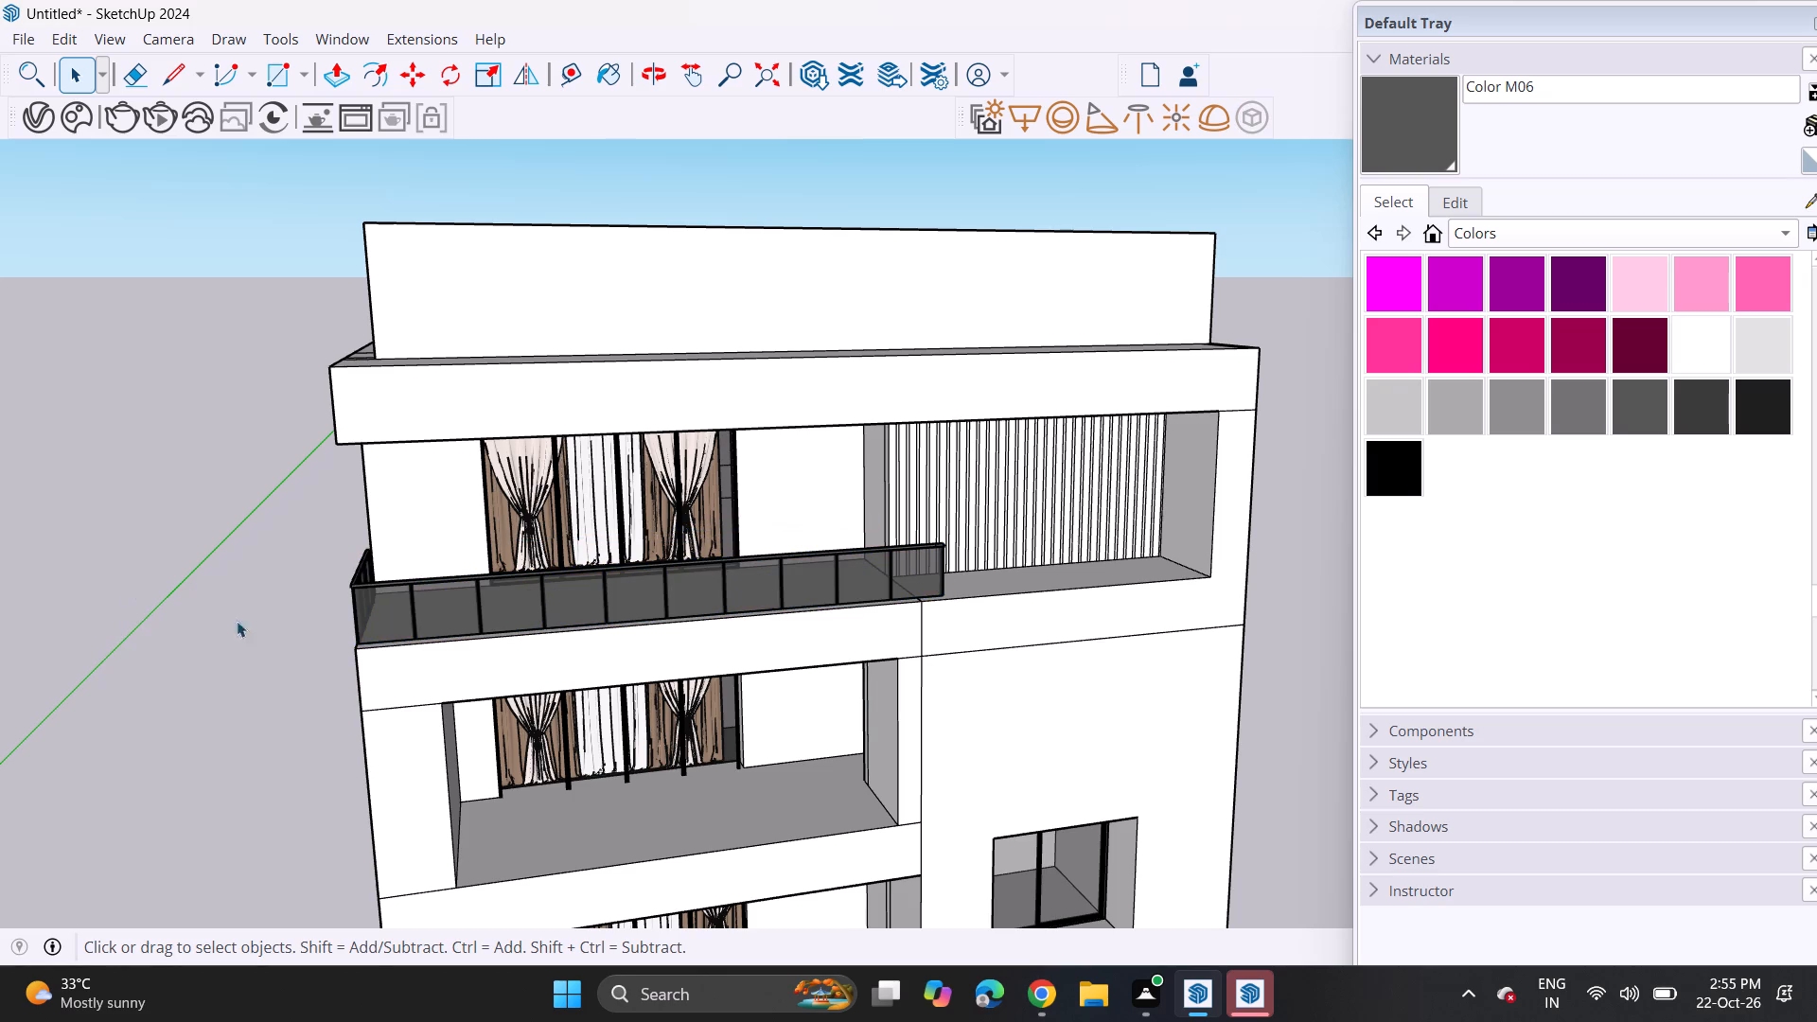
Examine how the railing fits the top-floor balcony at both ends and beside the slatted panel.
{"action": "scroll", "coordinate": [551, 601], "scroll_direction": "down", "scroll_amount": 5}
{"action": "middle_click_drag", "start_coordinate": [602, 622], "coordinate": [372, 611]}
{"action": "middle_click_drag", "start_coordinate": [680, 572], "coordinate": [488, 611]}
{"action": "scroll", "coordinate": [628, 553], "scroll_direction": "up", "scroll_amount": 5}
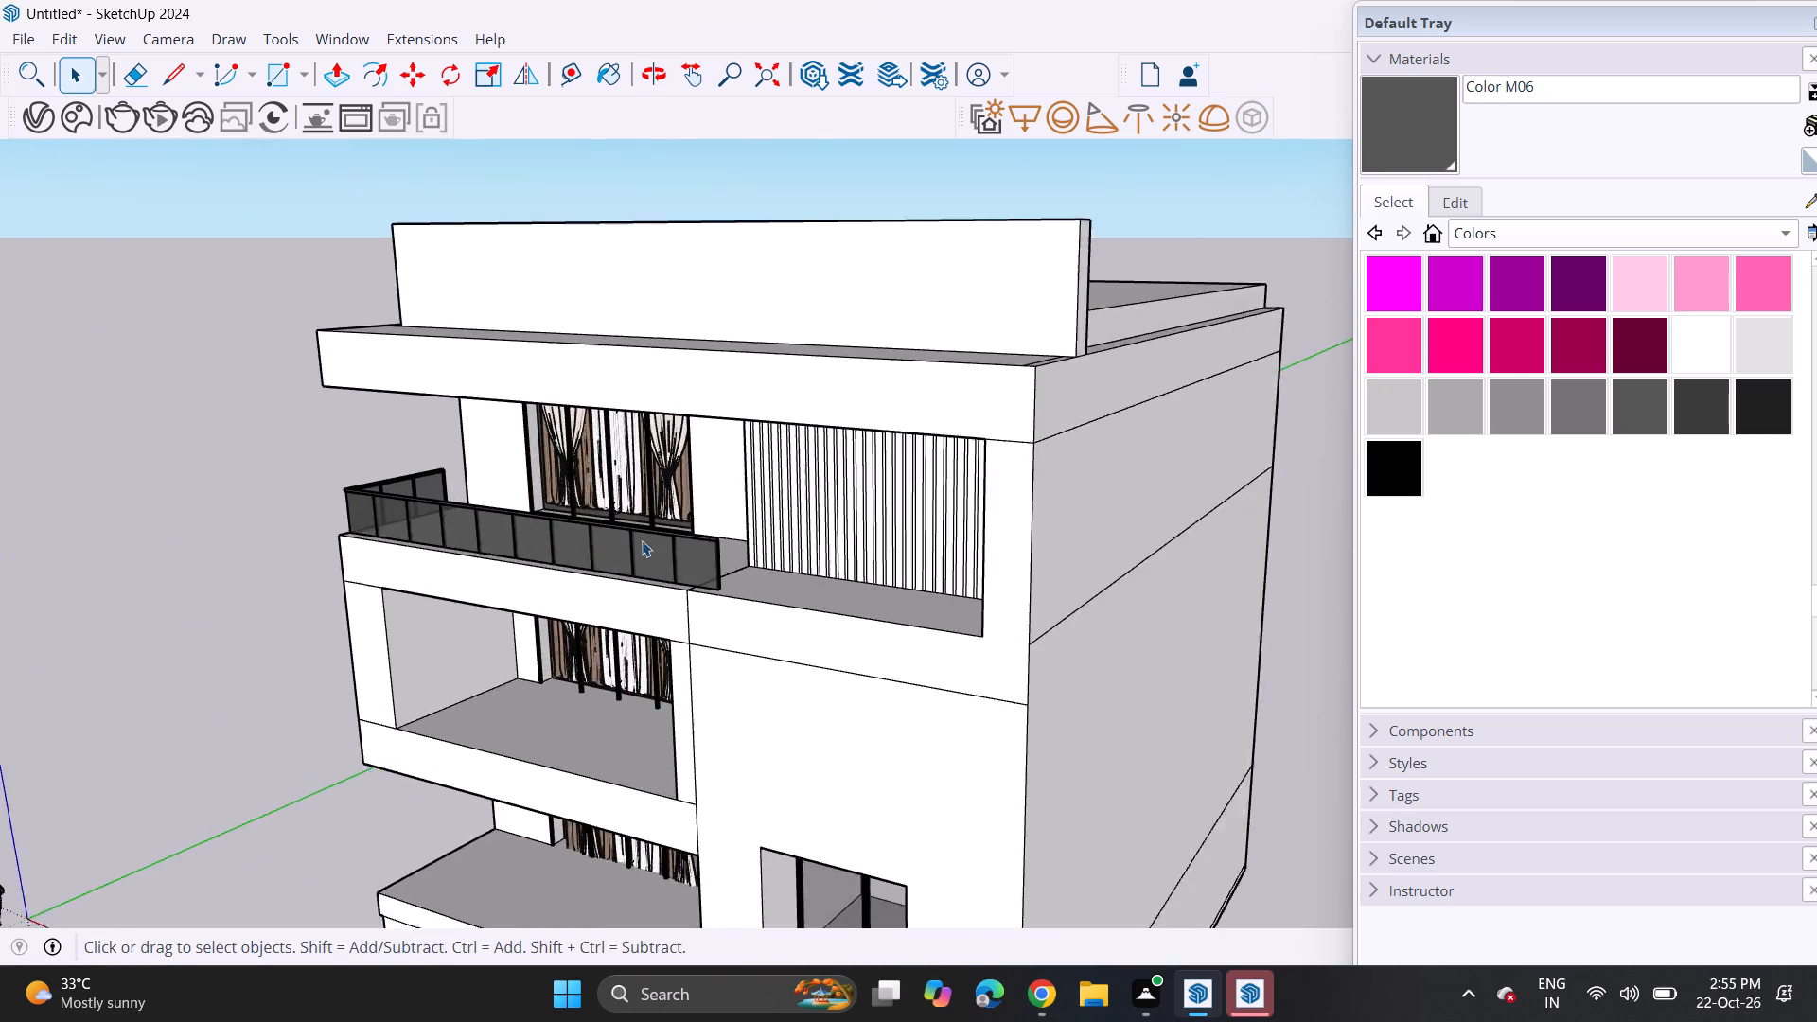
{"action": "scroll", "coordinate": [642, 540], "scroll_direction": "up", "scroll_amount": 5}
{"action": "scroll", "coordinate": [734, 543], "scroll_direction": "up", "scroll_amount": 1}
{"action": "middle_click_drag", "start_coordinate": [739, 543], "coordinate": [759, 549]}
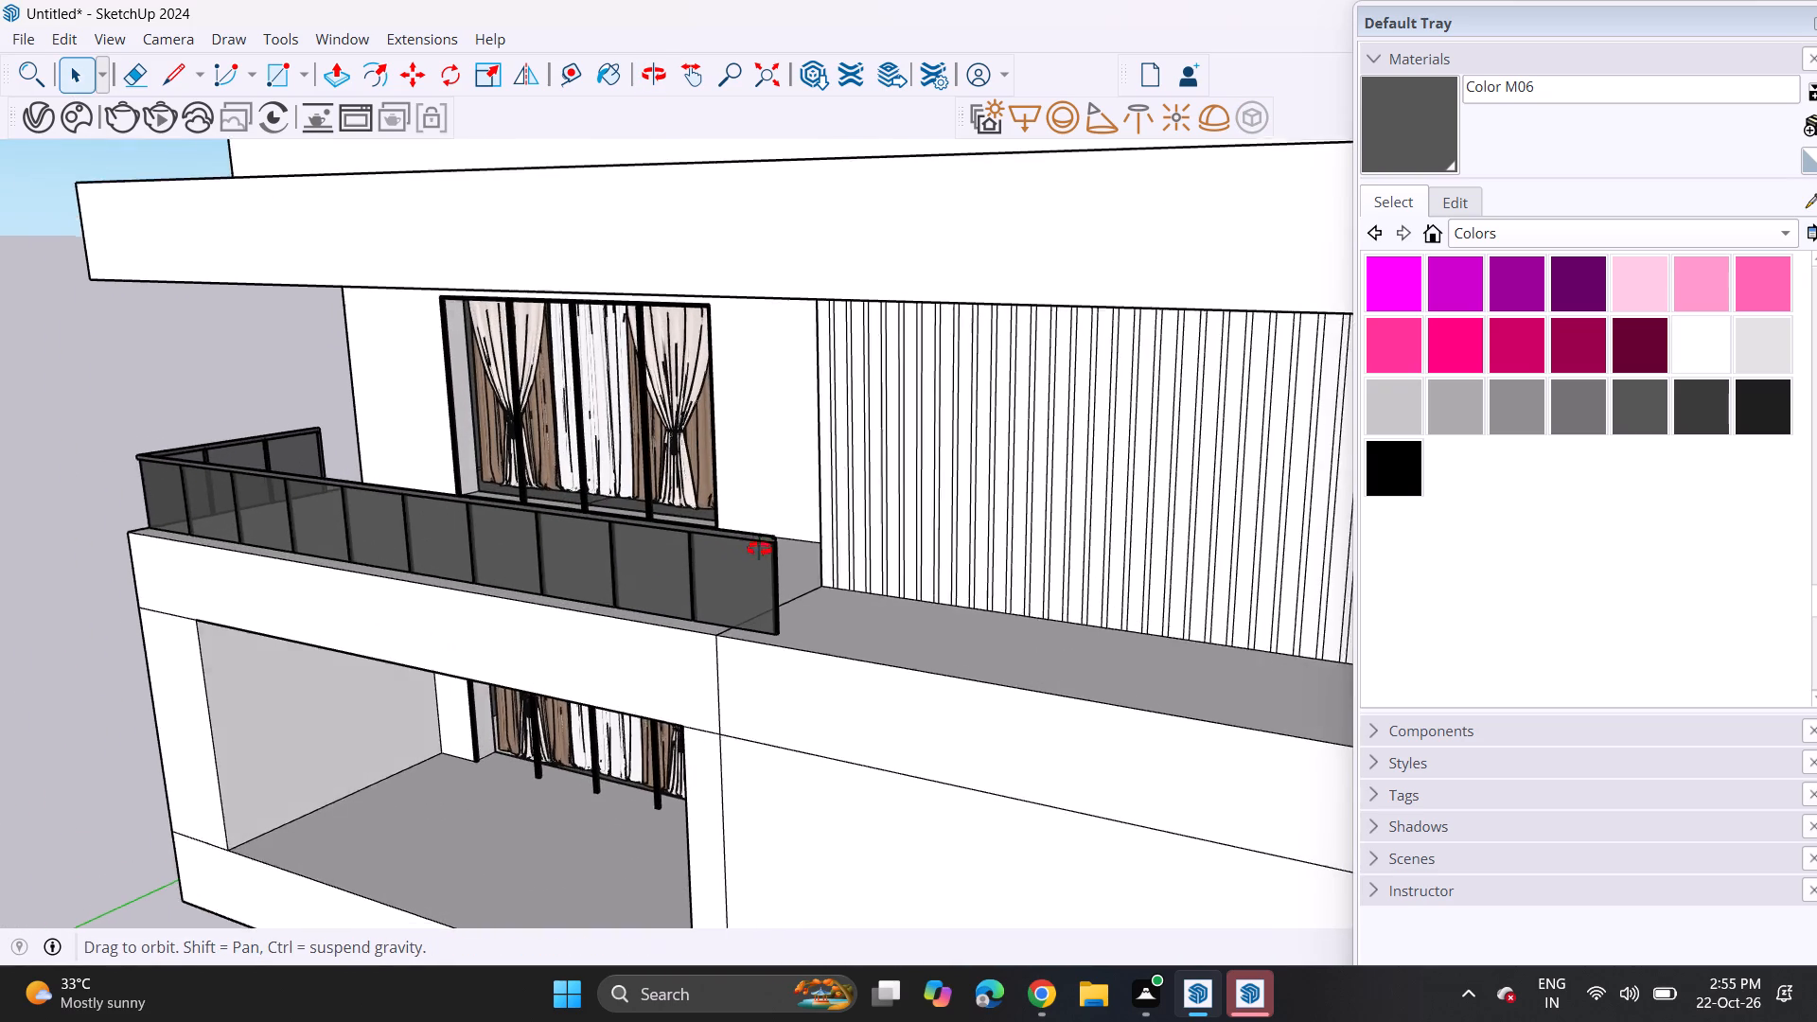
{"action": "middle_click_drag", "start_coordinate": [759, 549], "coordinate": [1029, 573]}
{"action": "middle_click_drag", "start_coordinate": [807, 571], "coordinate": [1145, 508]}
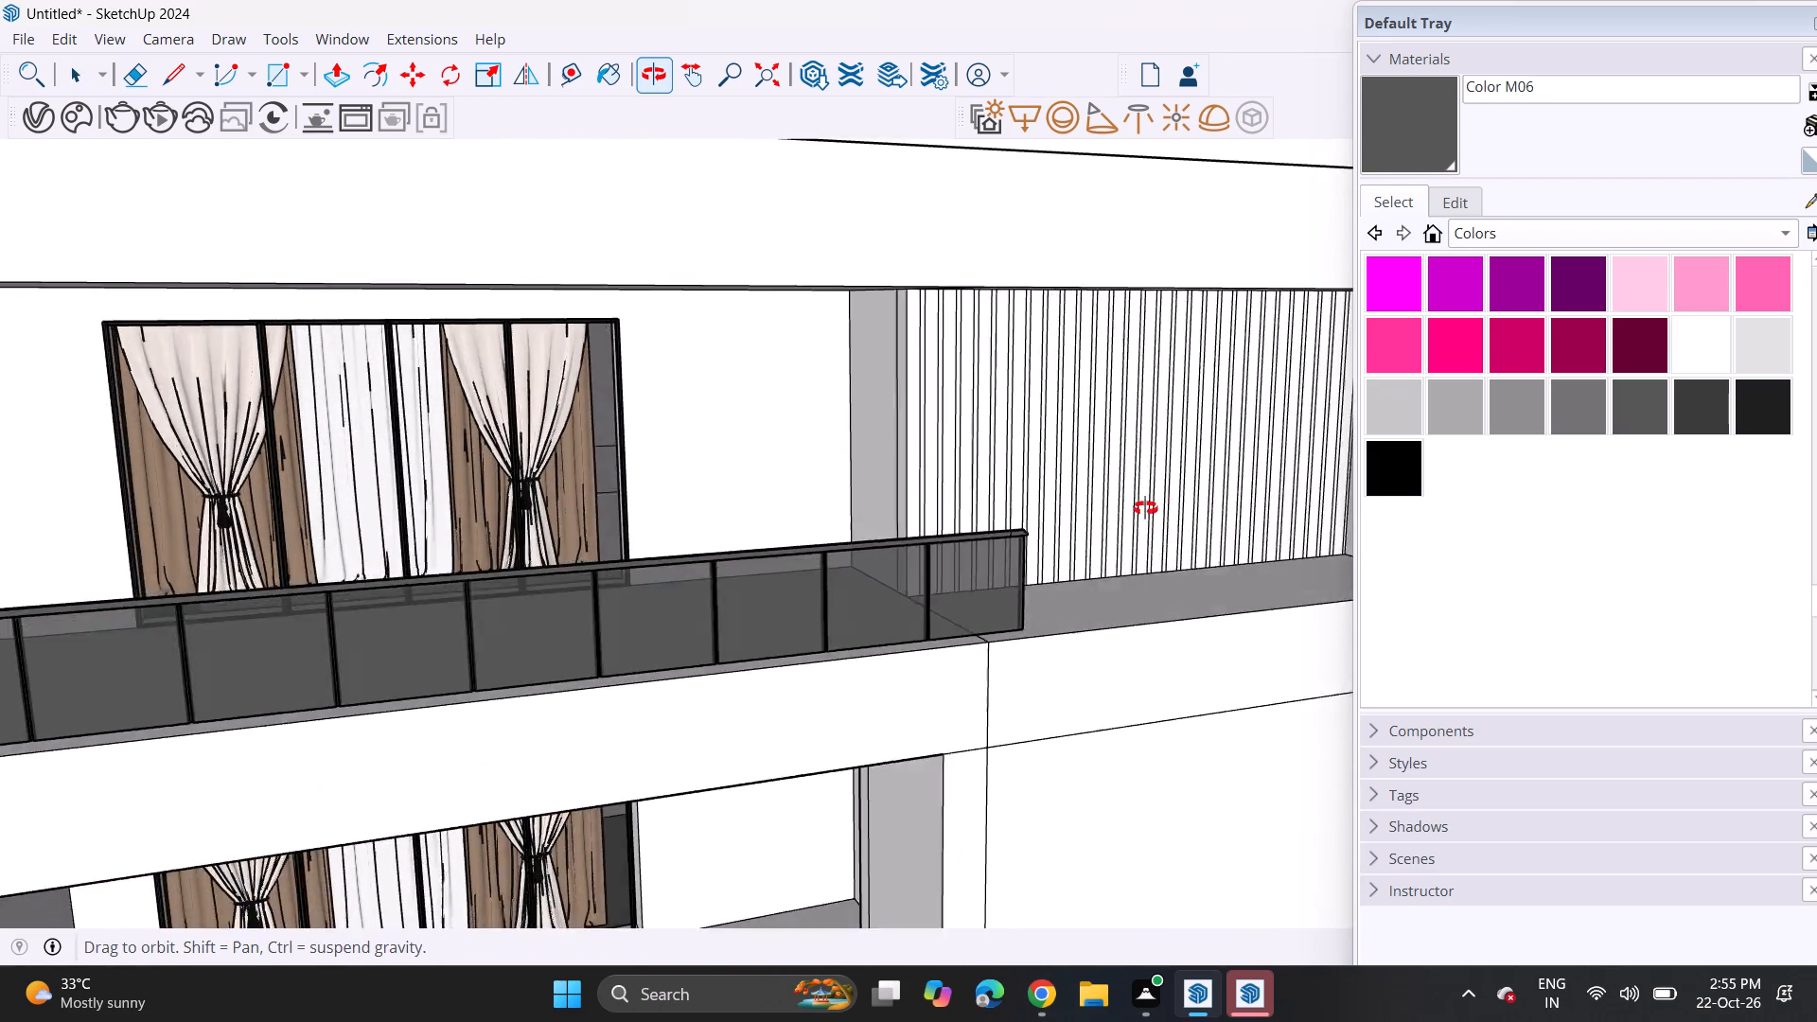
{"action": "middle_click_drag", "start_coordinate": [1145, 508], "coordinate": [459, 567]}
{"action": "scroll", "coordinate": [470, 581], "scroll_direction": "down", "scroll_amount": 6}
{"action": "middle_click_drag", "start_coordinate": [572, 663], "coordinate": [888, 642]}
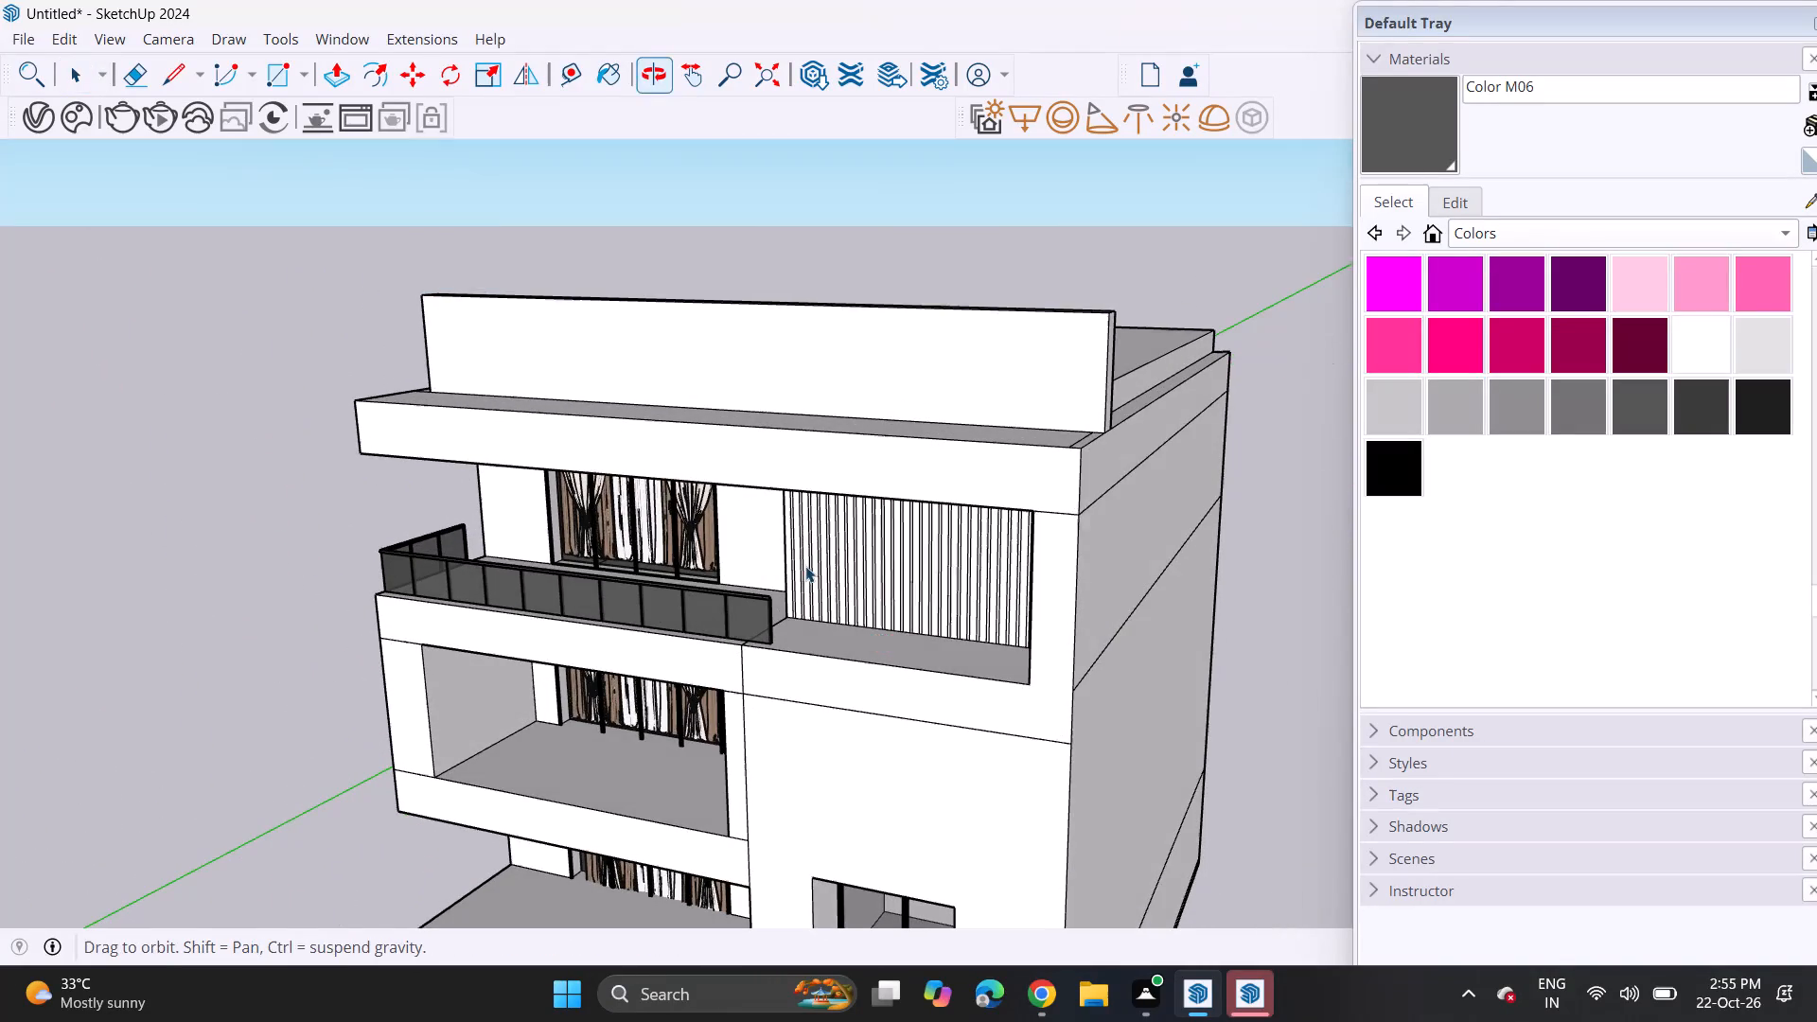
Push/pull the narrow wall face between the balcony window and the slatted panel forward to the balcony's front edge.
{"action": "left_click", "coordinate": [346, 90]}
{"action": "scroll", "coordinate": [806, 450], "scroll_direction": "up", "scroll_amount": 8}
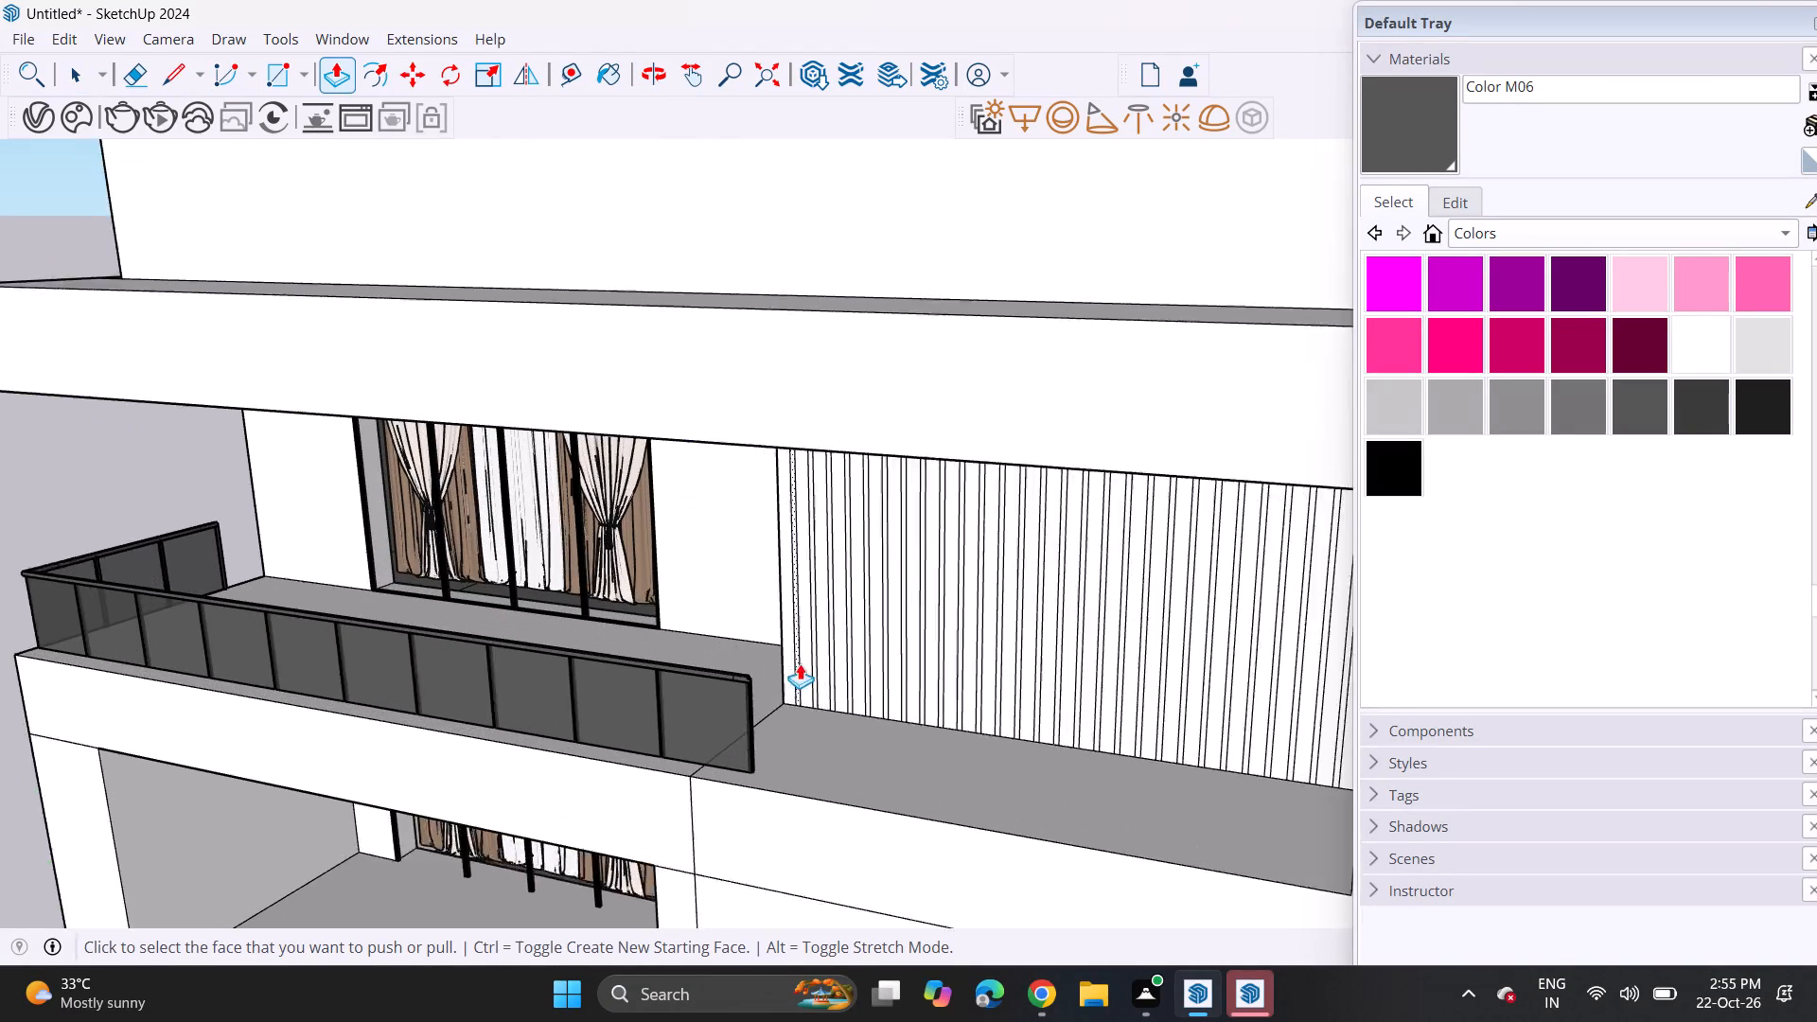
{"action": "scroll", "coordinate": [800, 663], "scroll_direction": "up", "scroll_amount": 1}
{"action": "left_click", "coordinate": [789, 706]}
{"action": "left_click", "coordinate": [712, 826]}
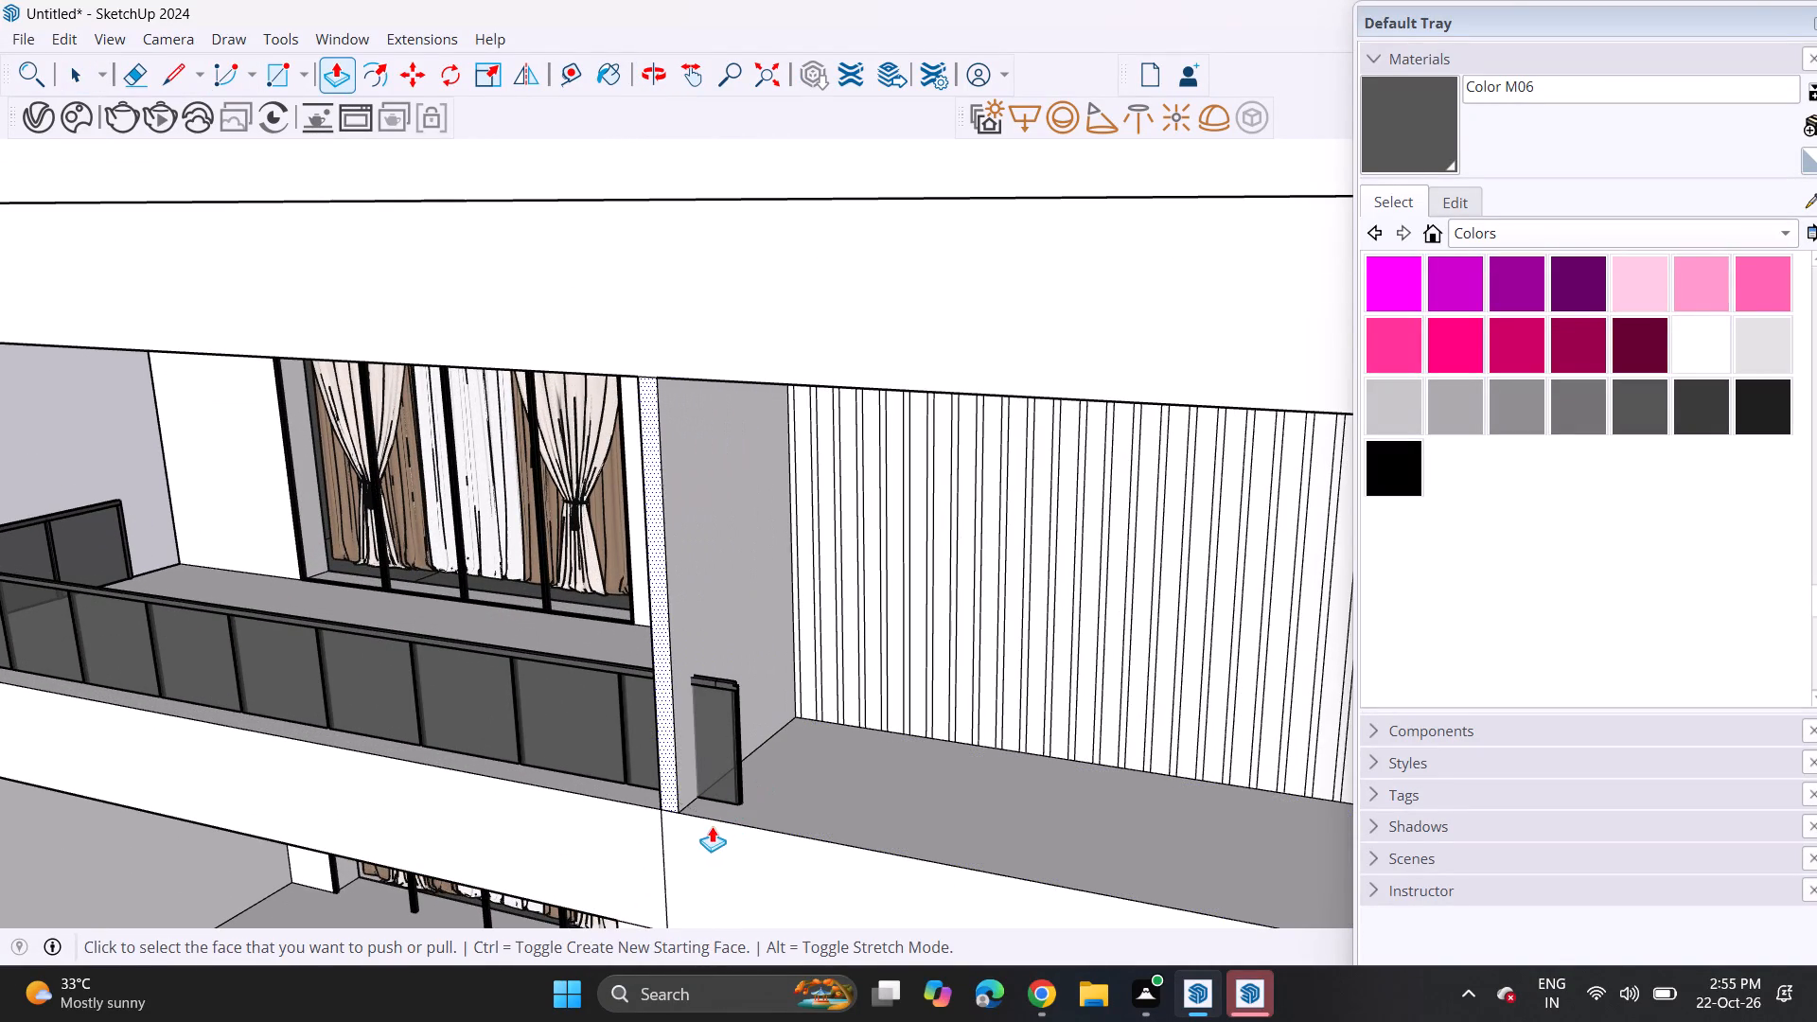
Repeat the same push/pull on successive slat faces of the top-floor panel, from the balcony window across to about two-thirds of its width.
{"action": "double_click", "coordinate": [810, 689]}
{"action": "double_click", "coordinate": [832, 682]}
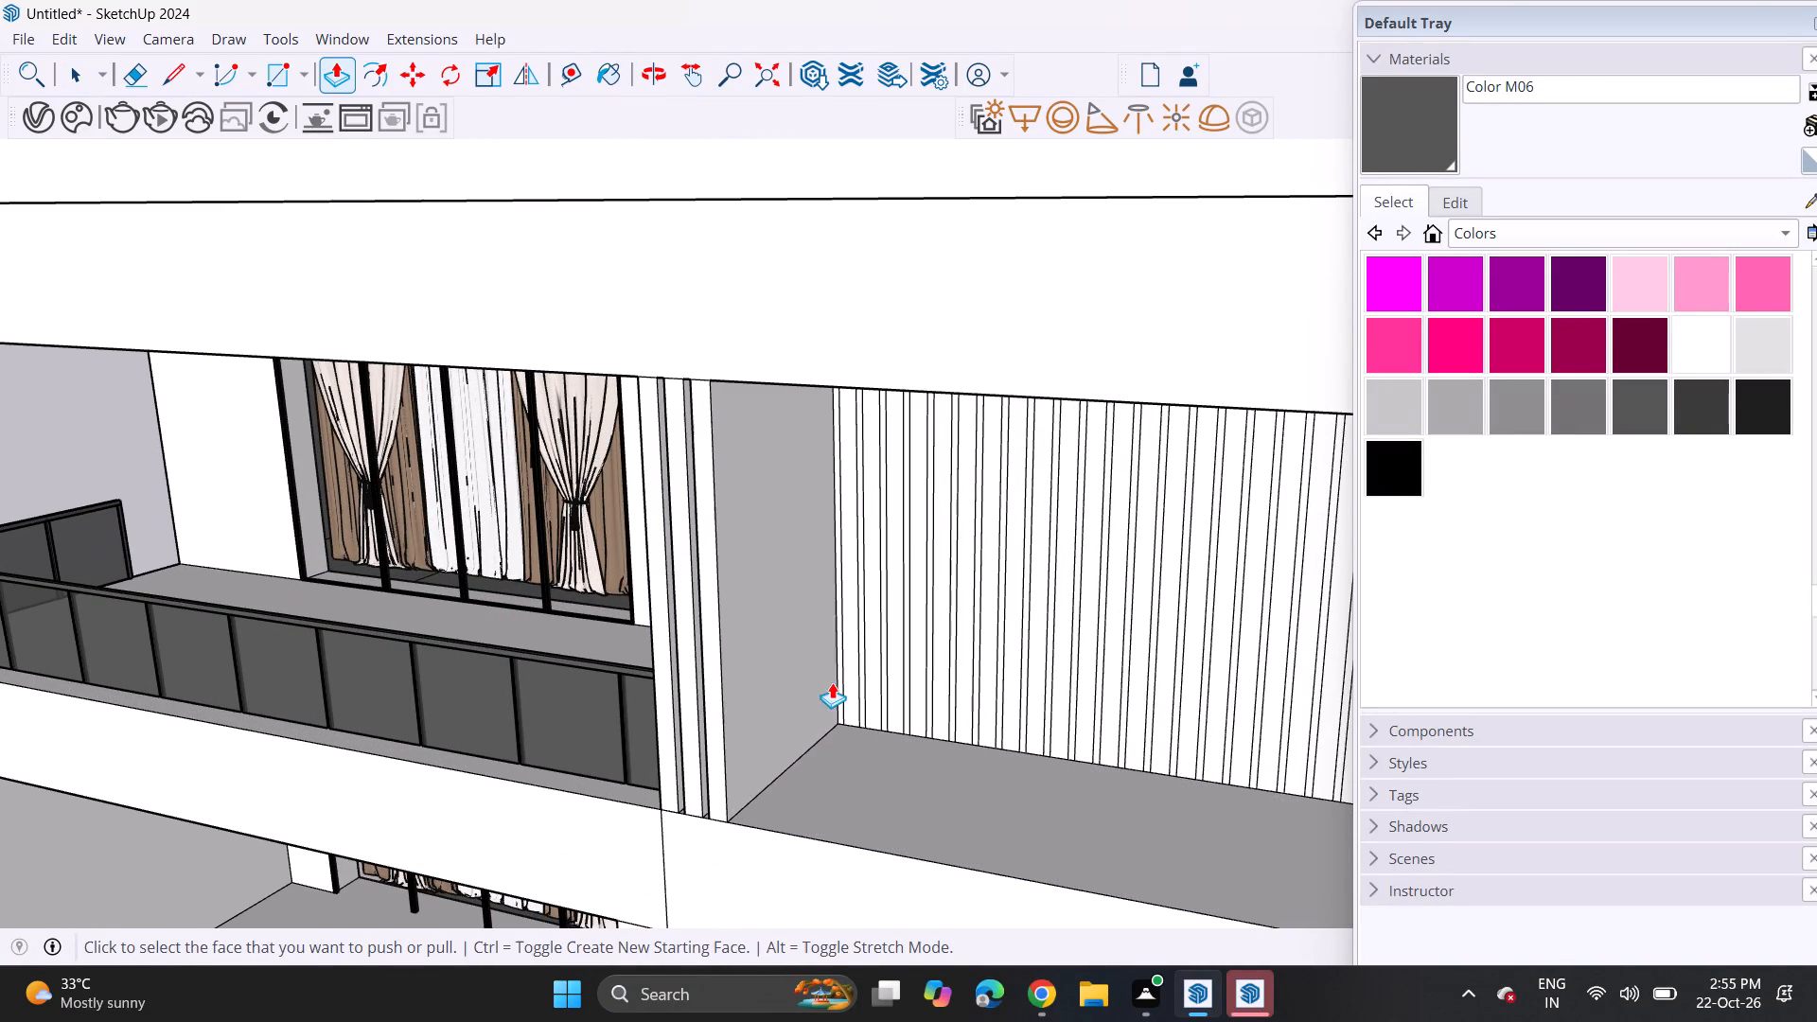
{"action": "double_click", "coordinate": [855, 693]}
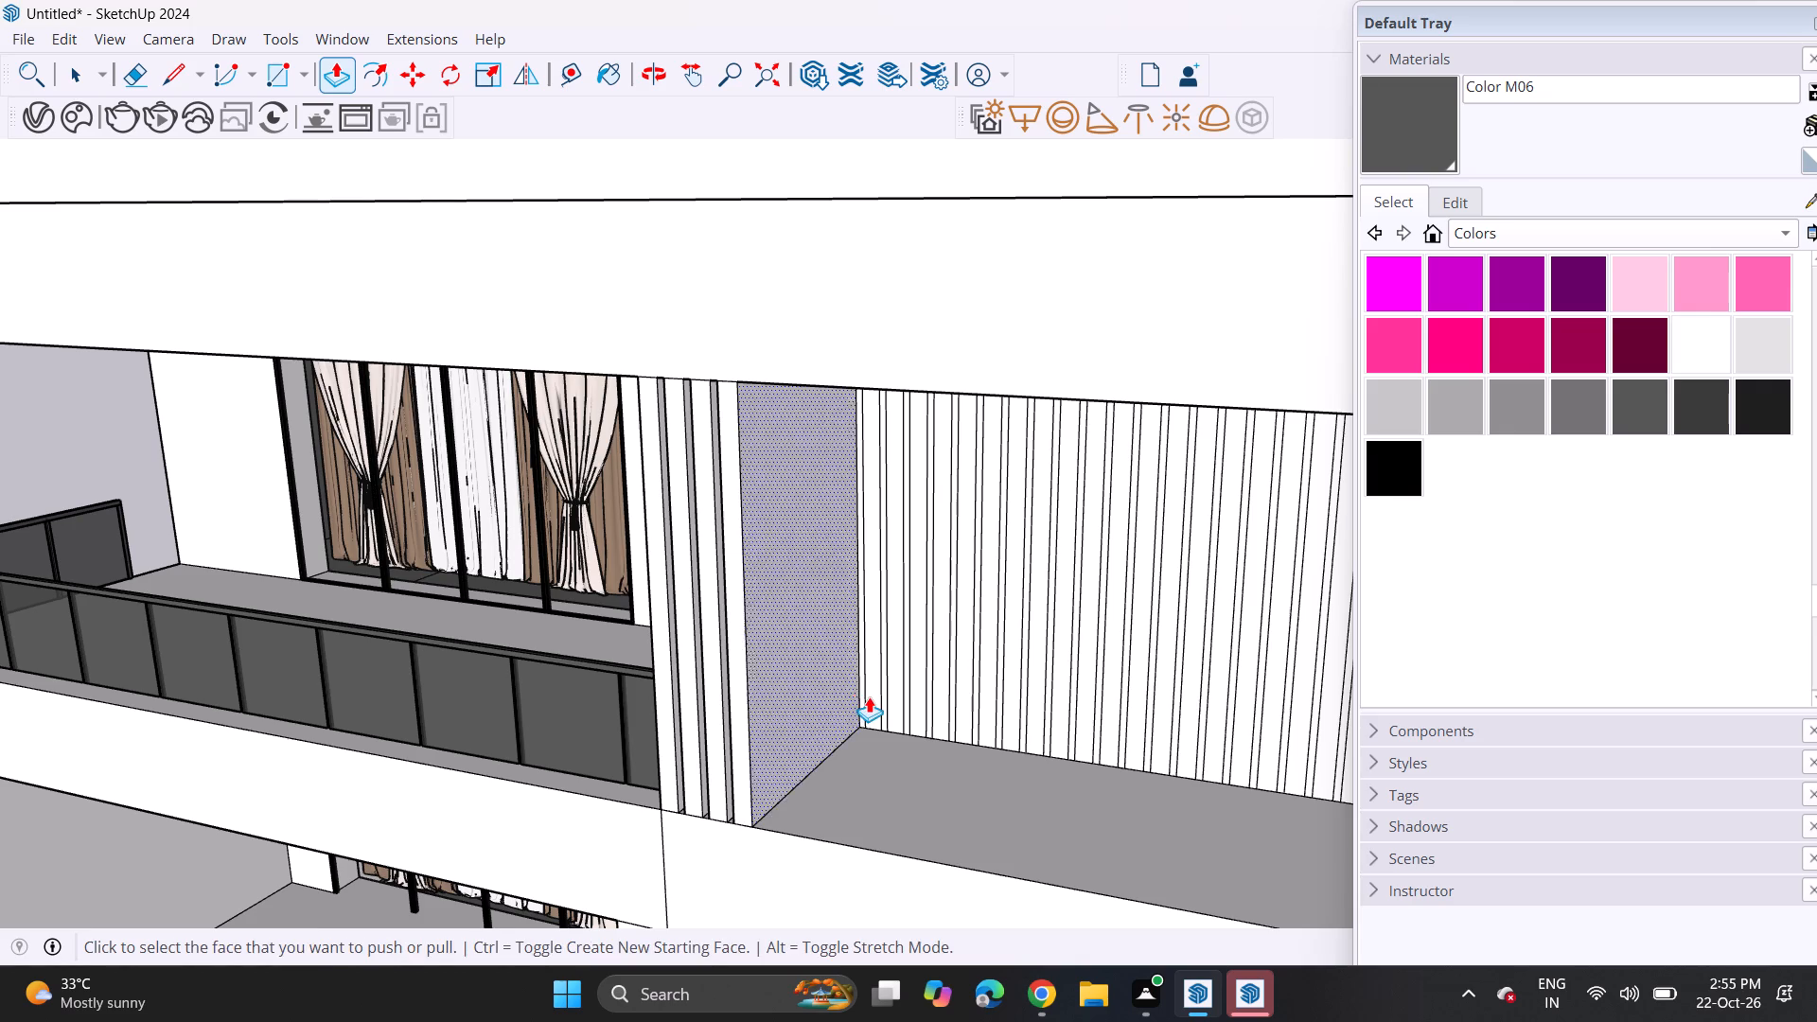
{"action": "double_click", "coordinate": [872, 696]}
{"action": "double_click", "coordinate": [891, 696]}
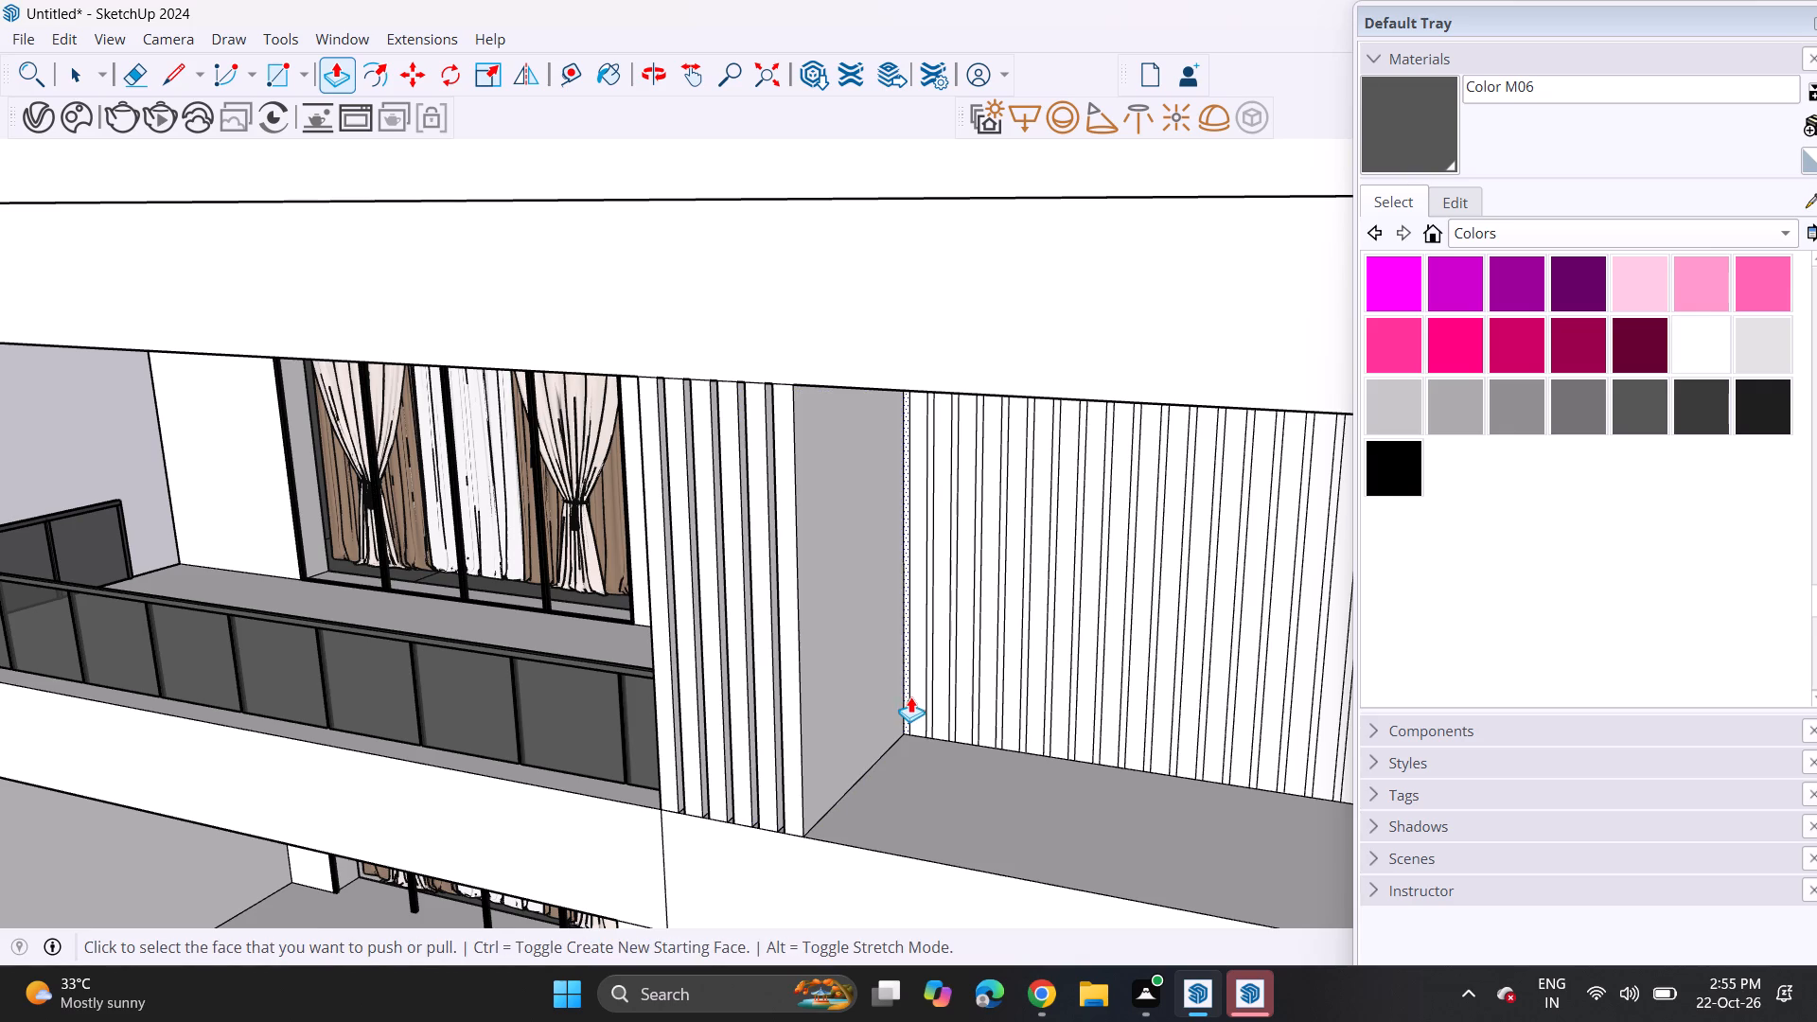
{"action": "double_click", "coordinate": [910, 696]}
{"action": "double_click", "coordinate": [938, 697]}
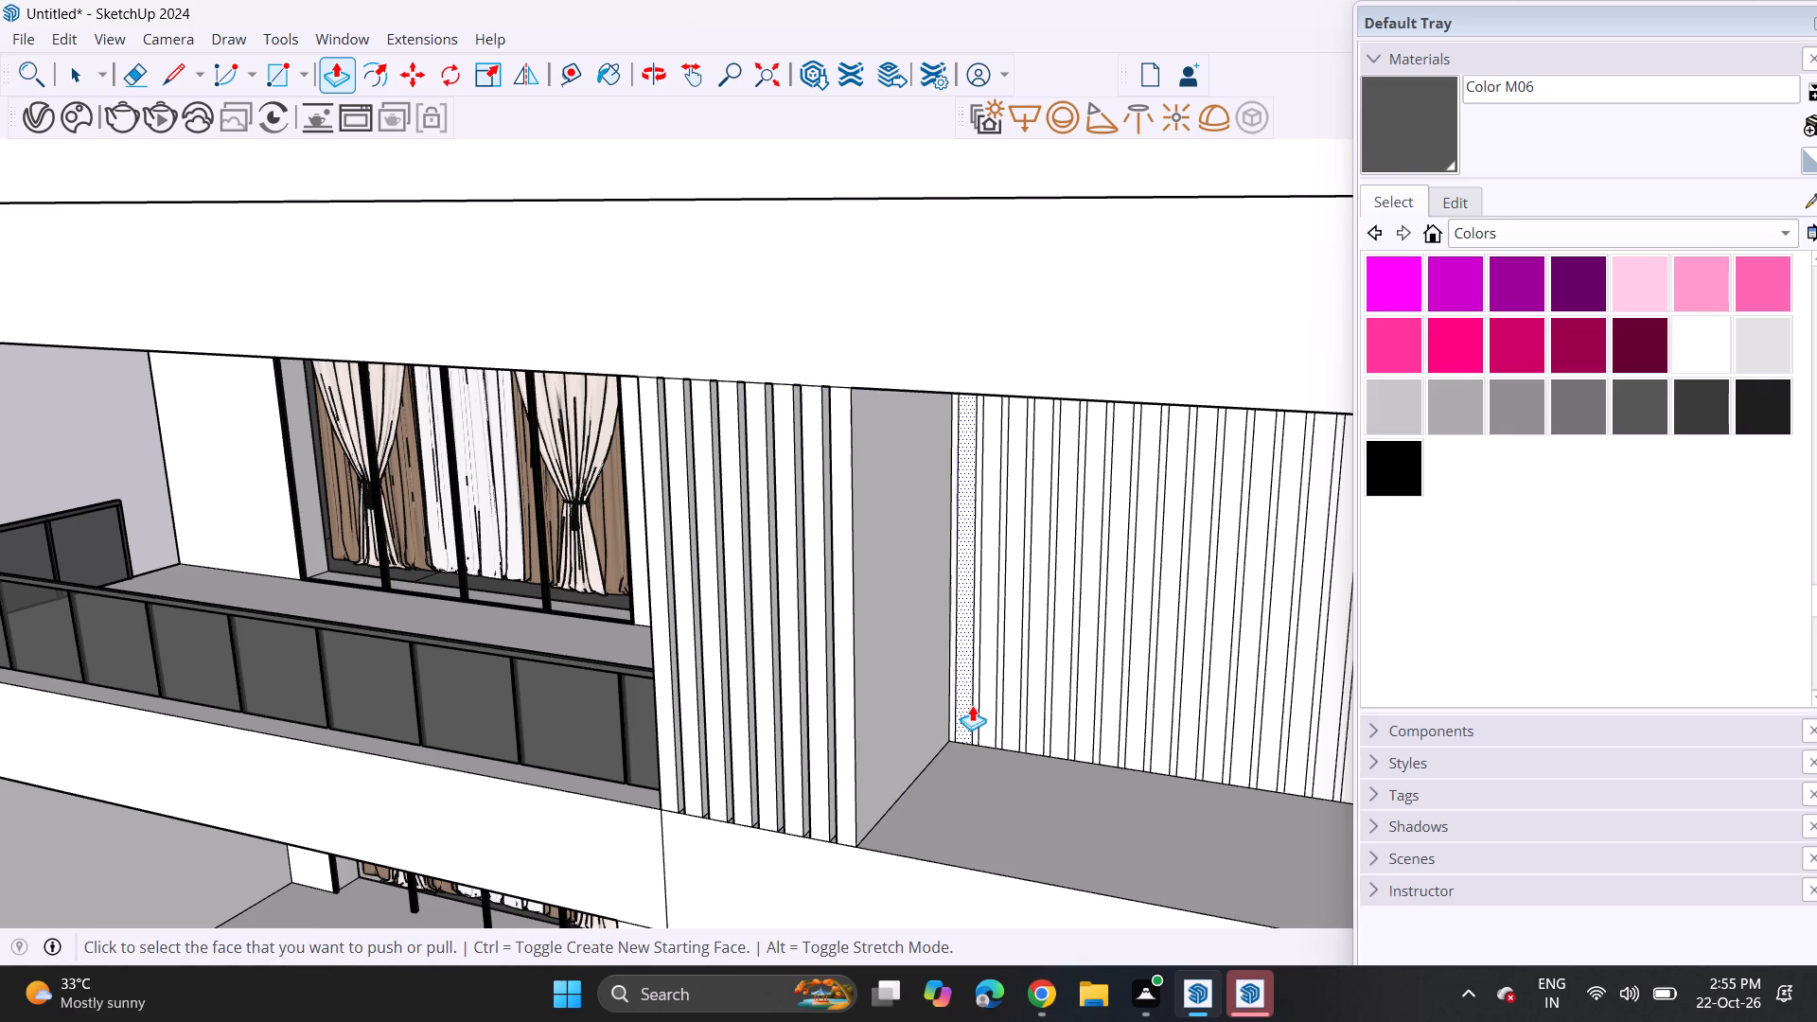
{"action": "double_click", "coordinate": [964, 712]}
{"action": "double_click", "coordinate": [986, 722]}
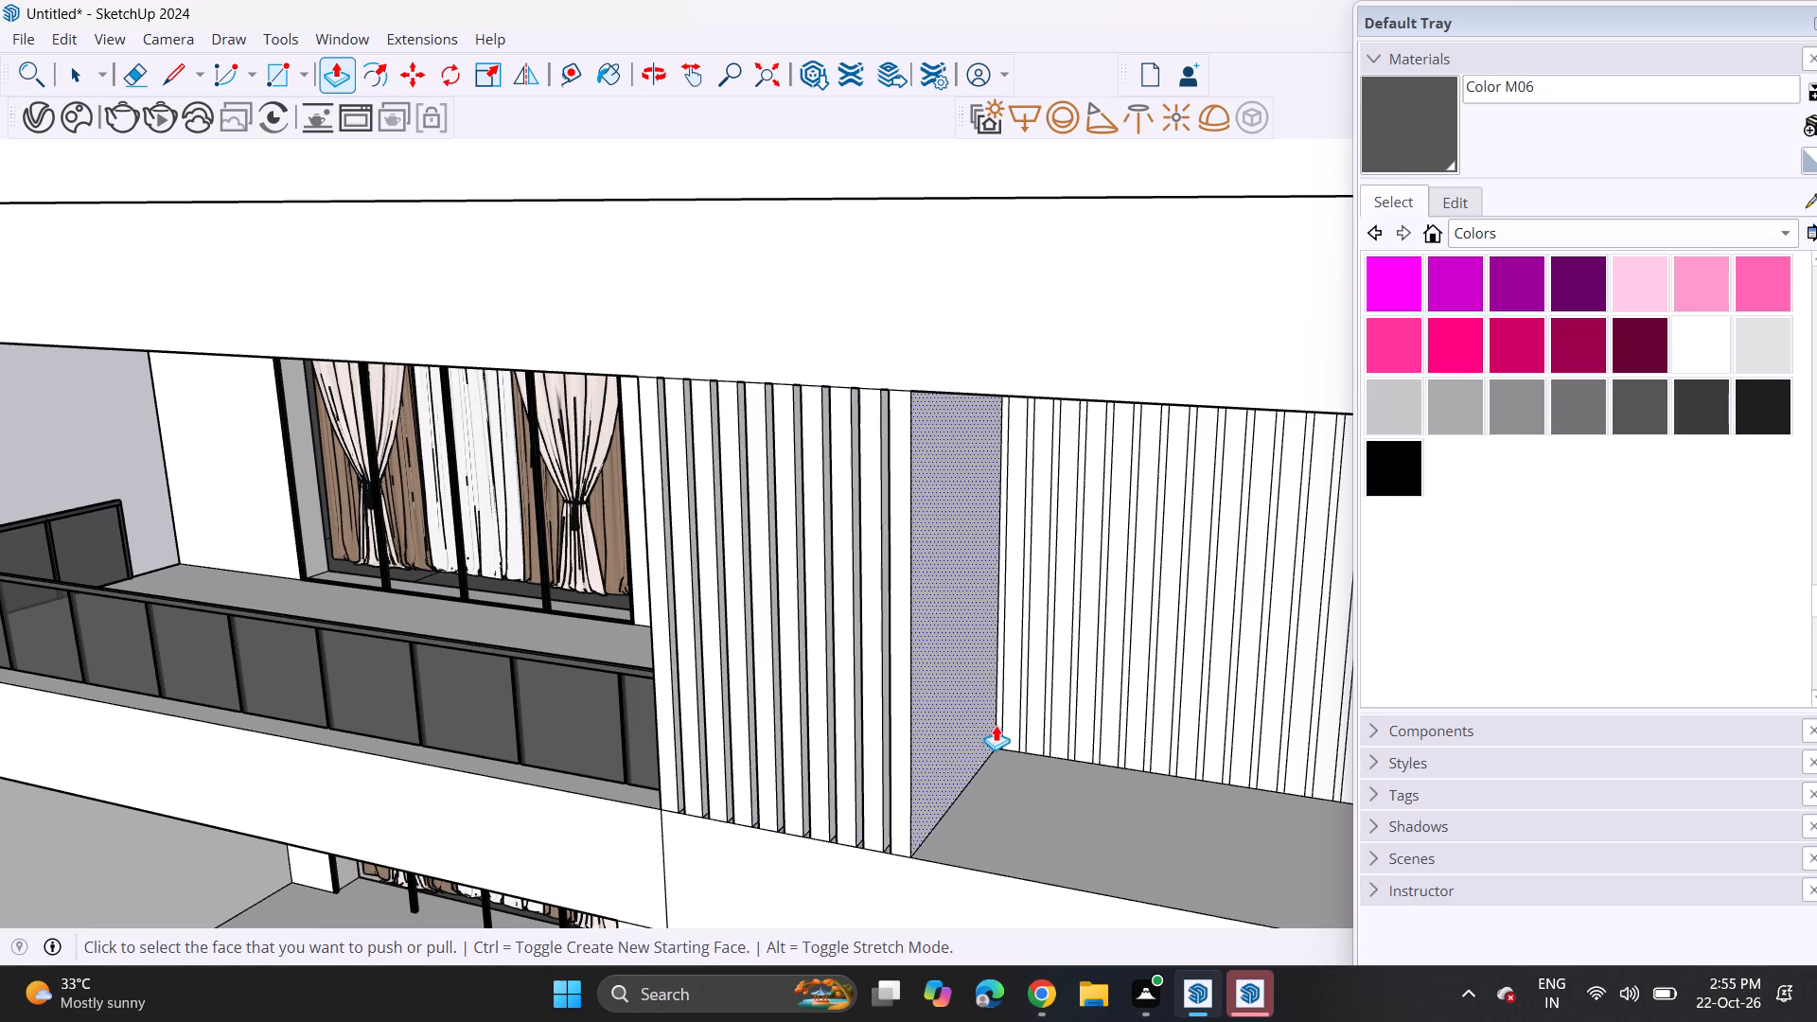
{"action": "double_click", "coordinate": [1010, 718]}
{"action": "double_click", "coordinate": [1036, 721]}
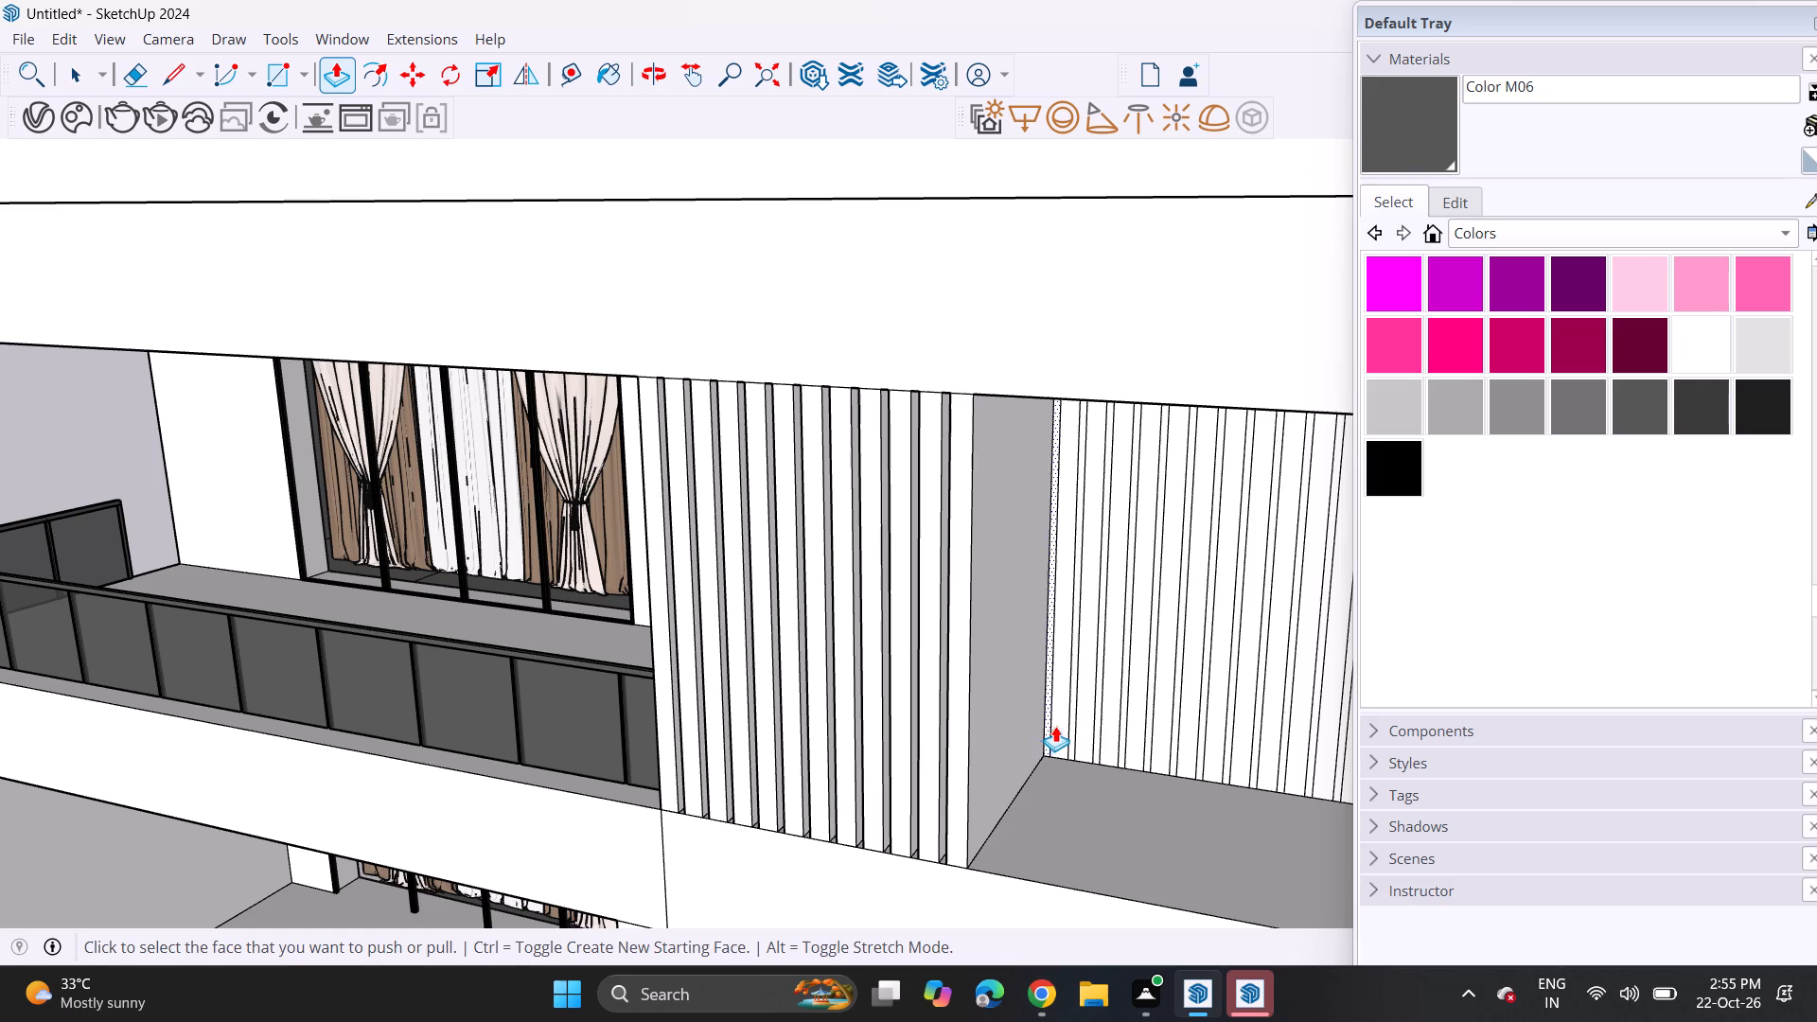
{"action": "double_click", "coordinate": [1055, 726]}
{"action": "double_click", "coordinate": [1085, 729]}
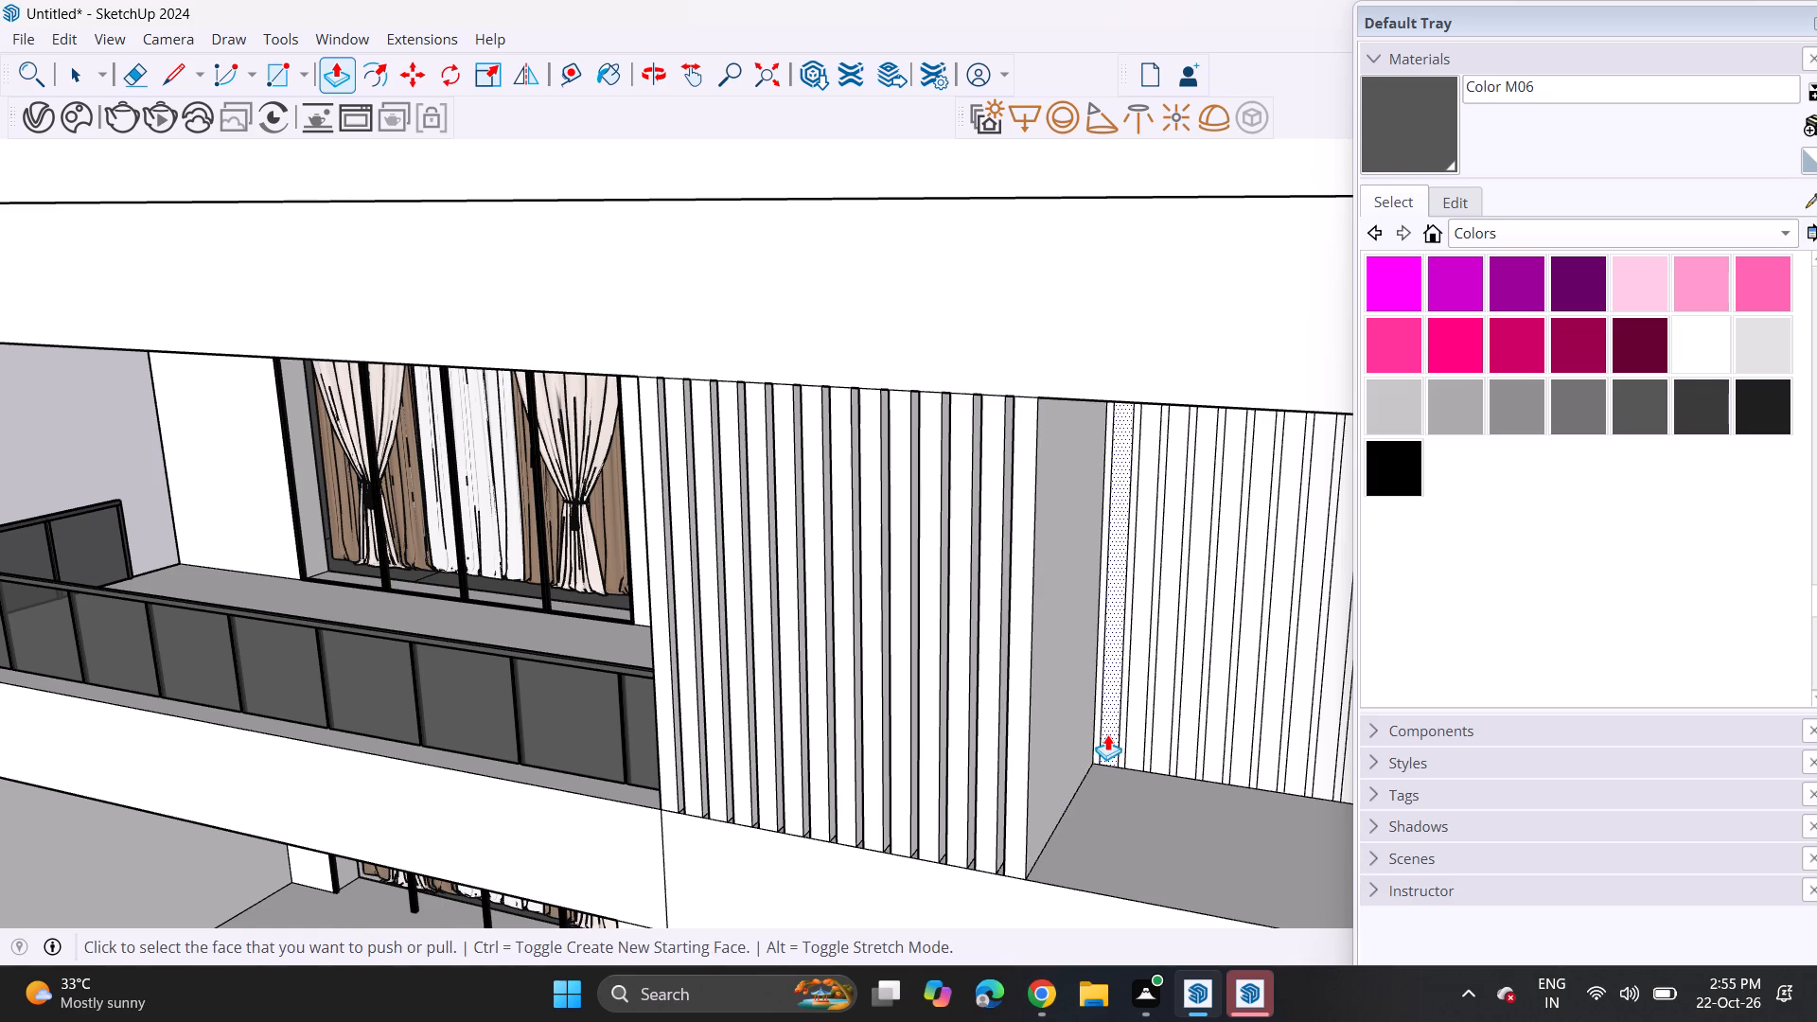
{"action": "double_click", "coordinate": [1107, 734]}
{"action": "double_click", "coordinate": [1137, 746]}
{"action": "double_click", "coordinate": [1159, 744]}
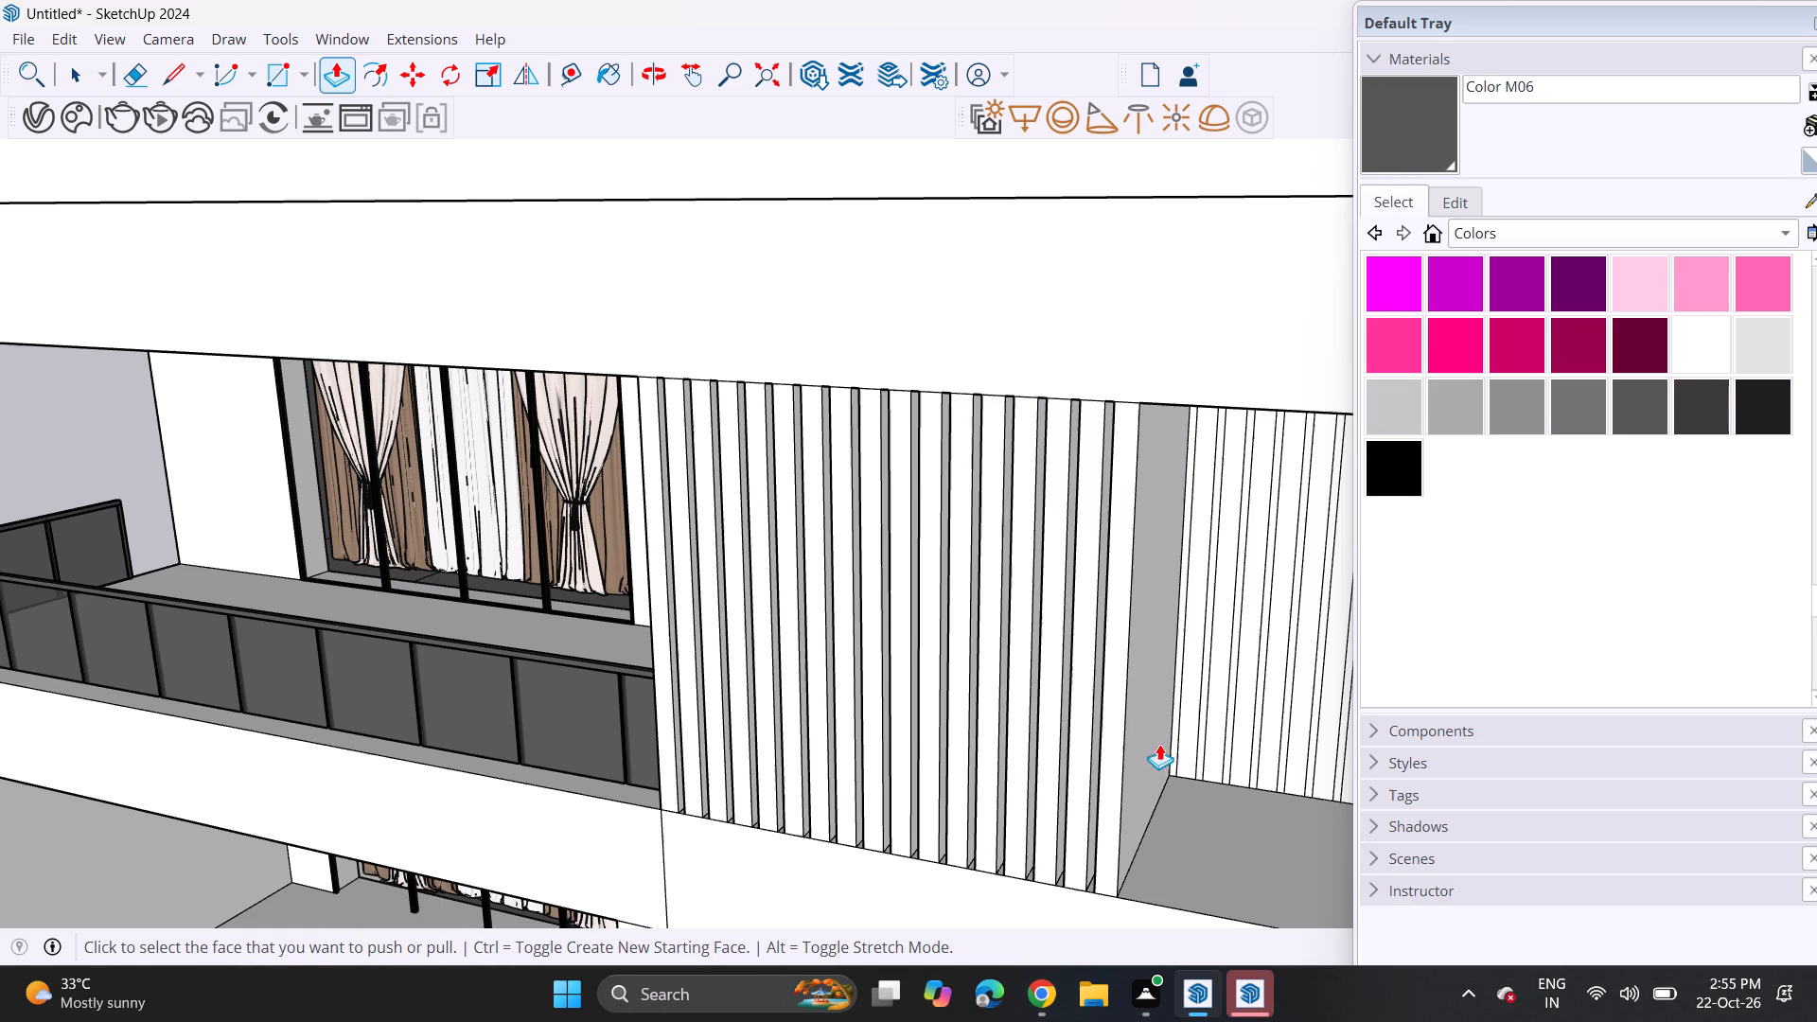
Push/pull the panel's remaining slat faces forward to the same front plane, ending at the solid wall by the building's corner.
{"action": "scroll", "coordinate": [1157, 756], "scroll_direction": "down", "scroll_amount": 3}
{"action": "middle_click_drag", "start_coordinate": [1108, 765], "coordinate": [765, 758], "text": "shift"}
{"action": "double_click", "coordinate": [892, 747]}
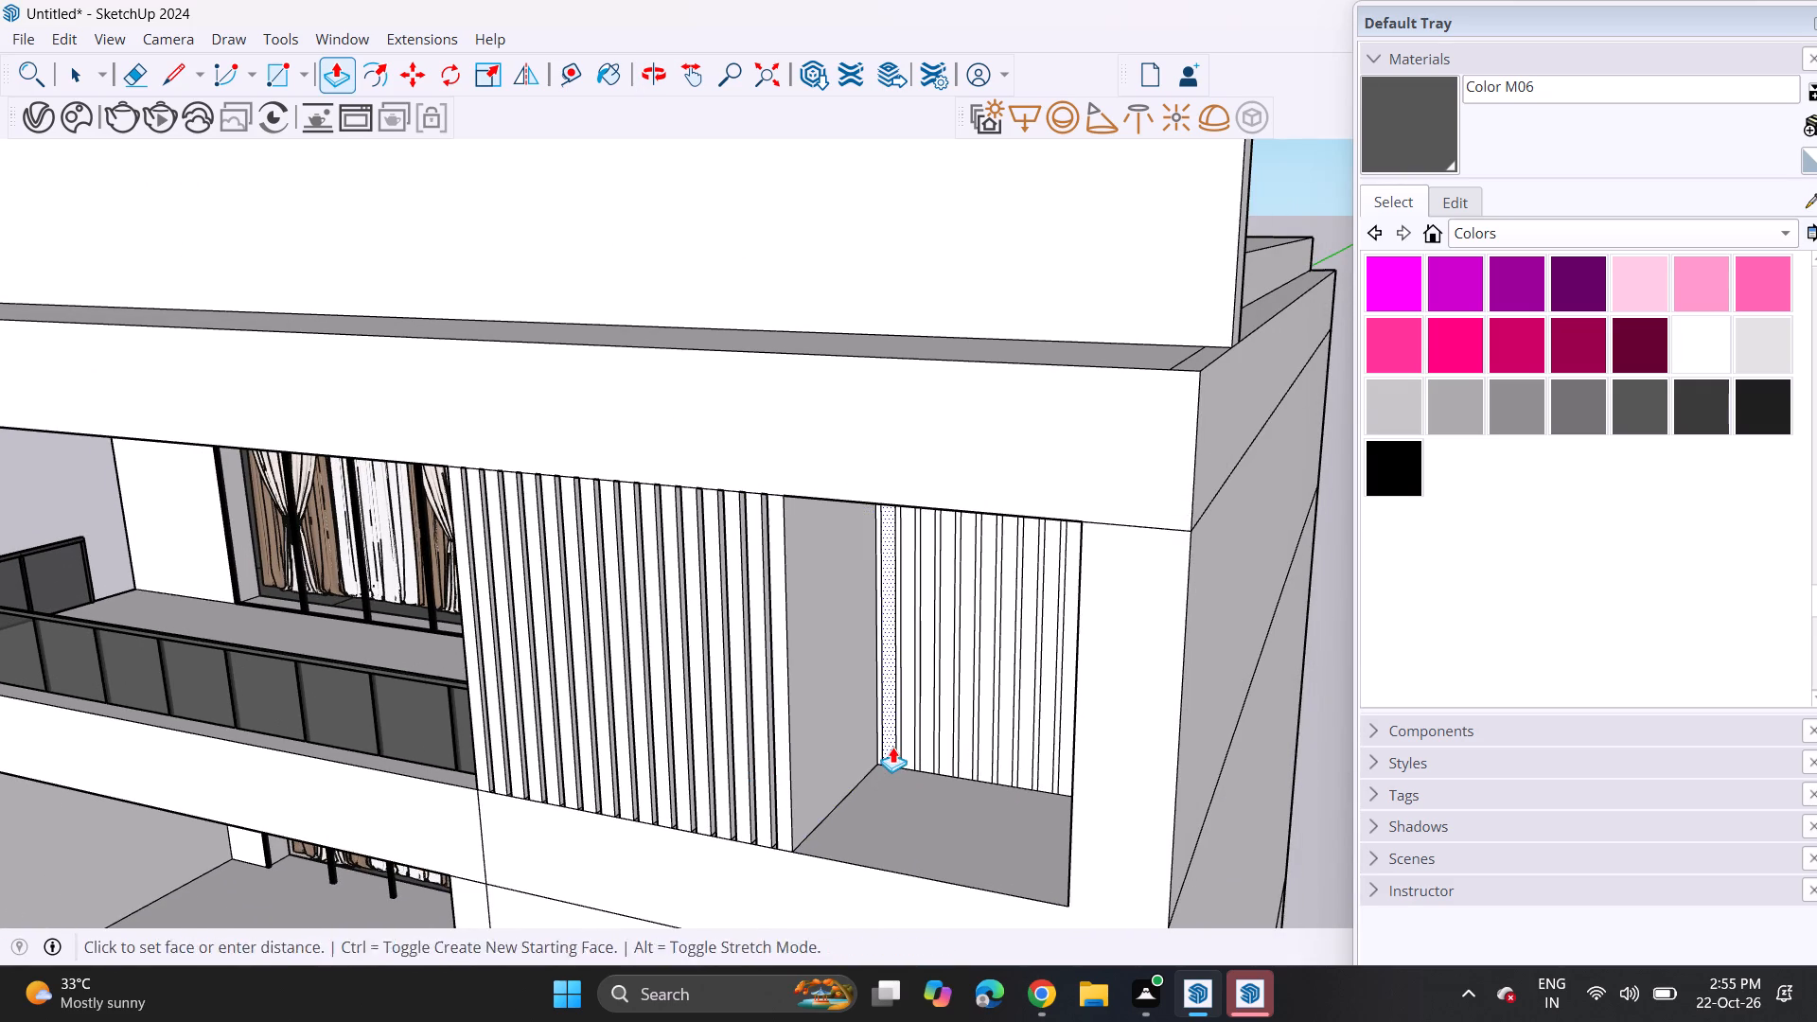
{"action": "middle_click_drag", "start_coordinate": [914, 758], "coordinate": [987, 773]}
{"action": "double_click", "coordinate": [928, 742]}
{"action": "double_click", "coordinate": [951, 739]}
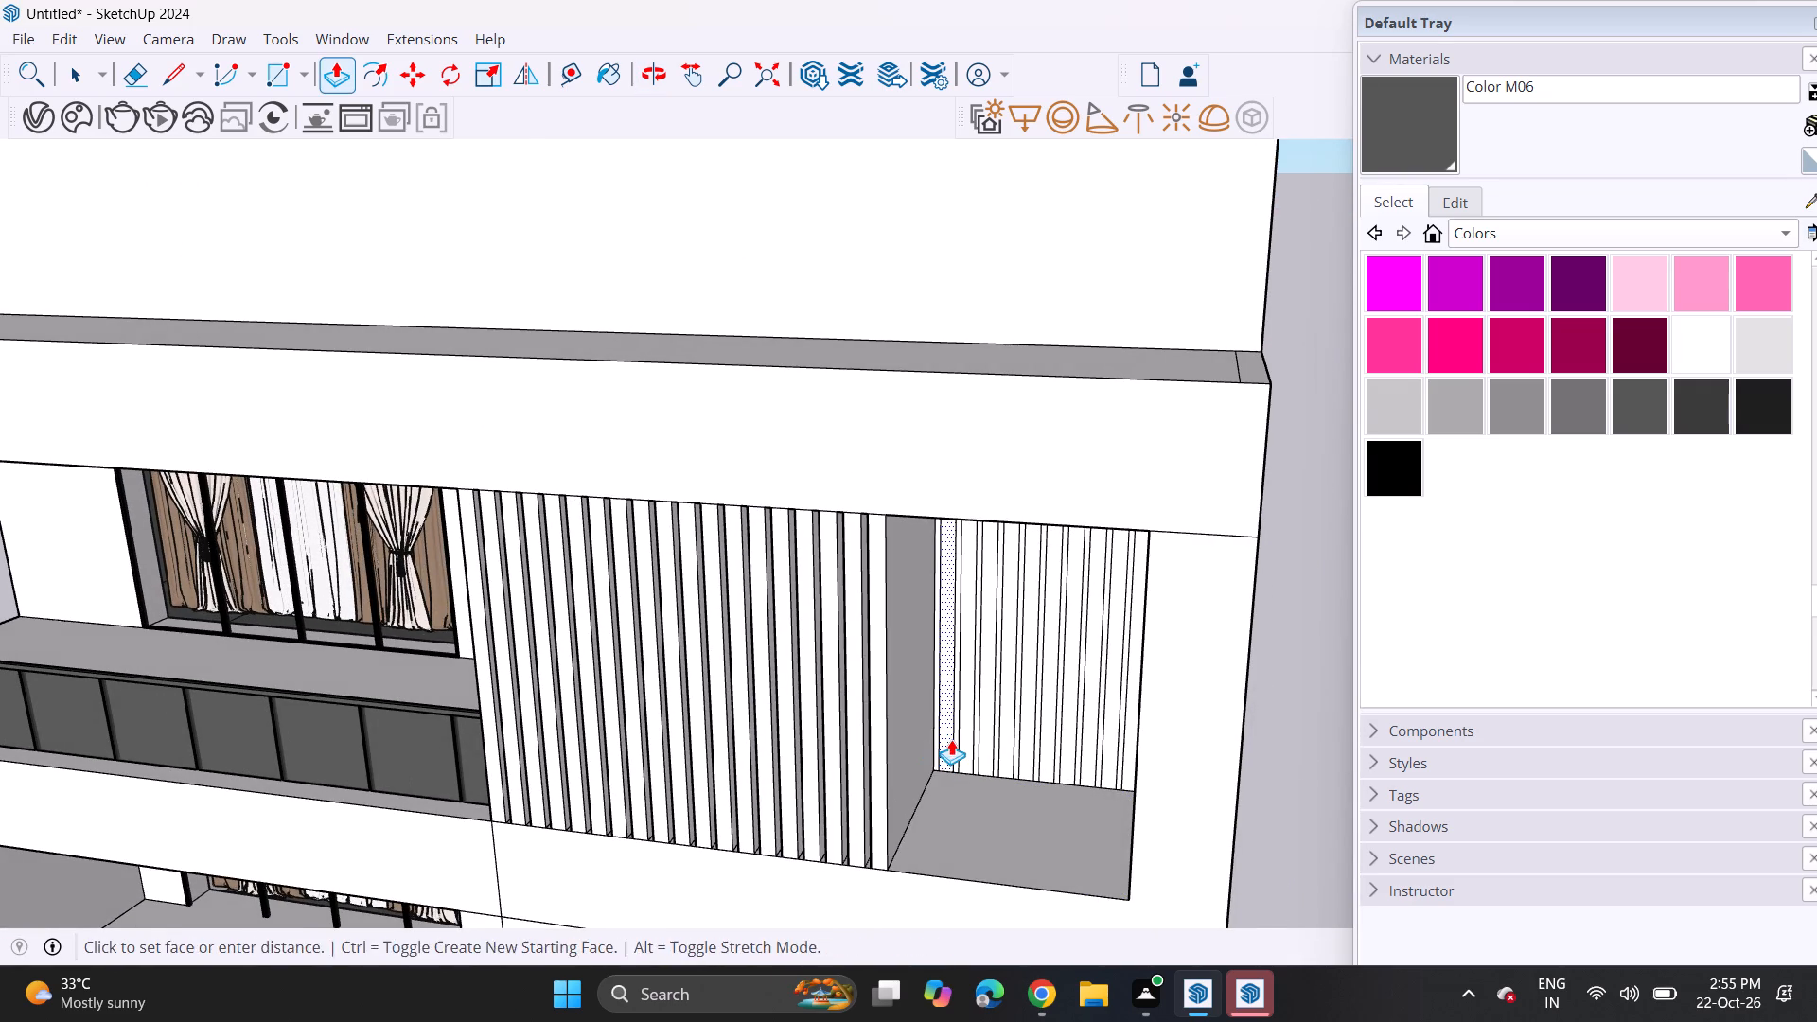
{"action": "double_click", "coordinate": [961, 739]}
{"action": "double_click", "coordinate": [989, 741]}
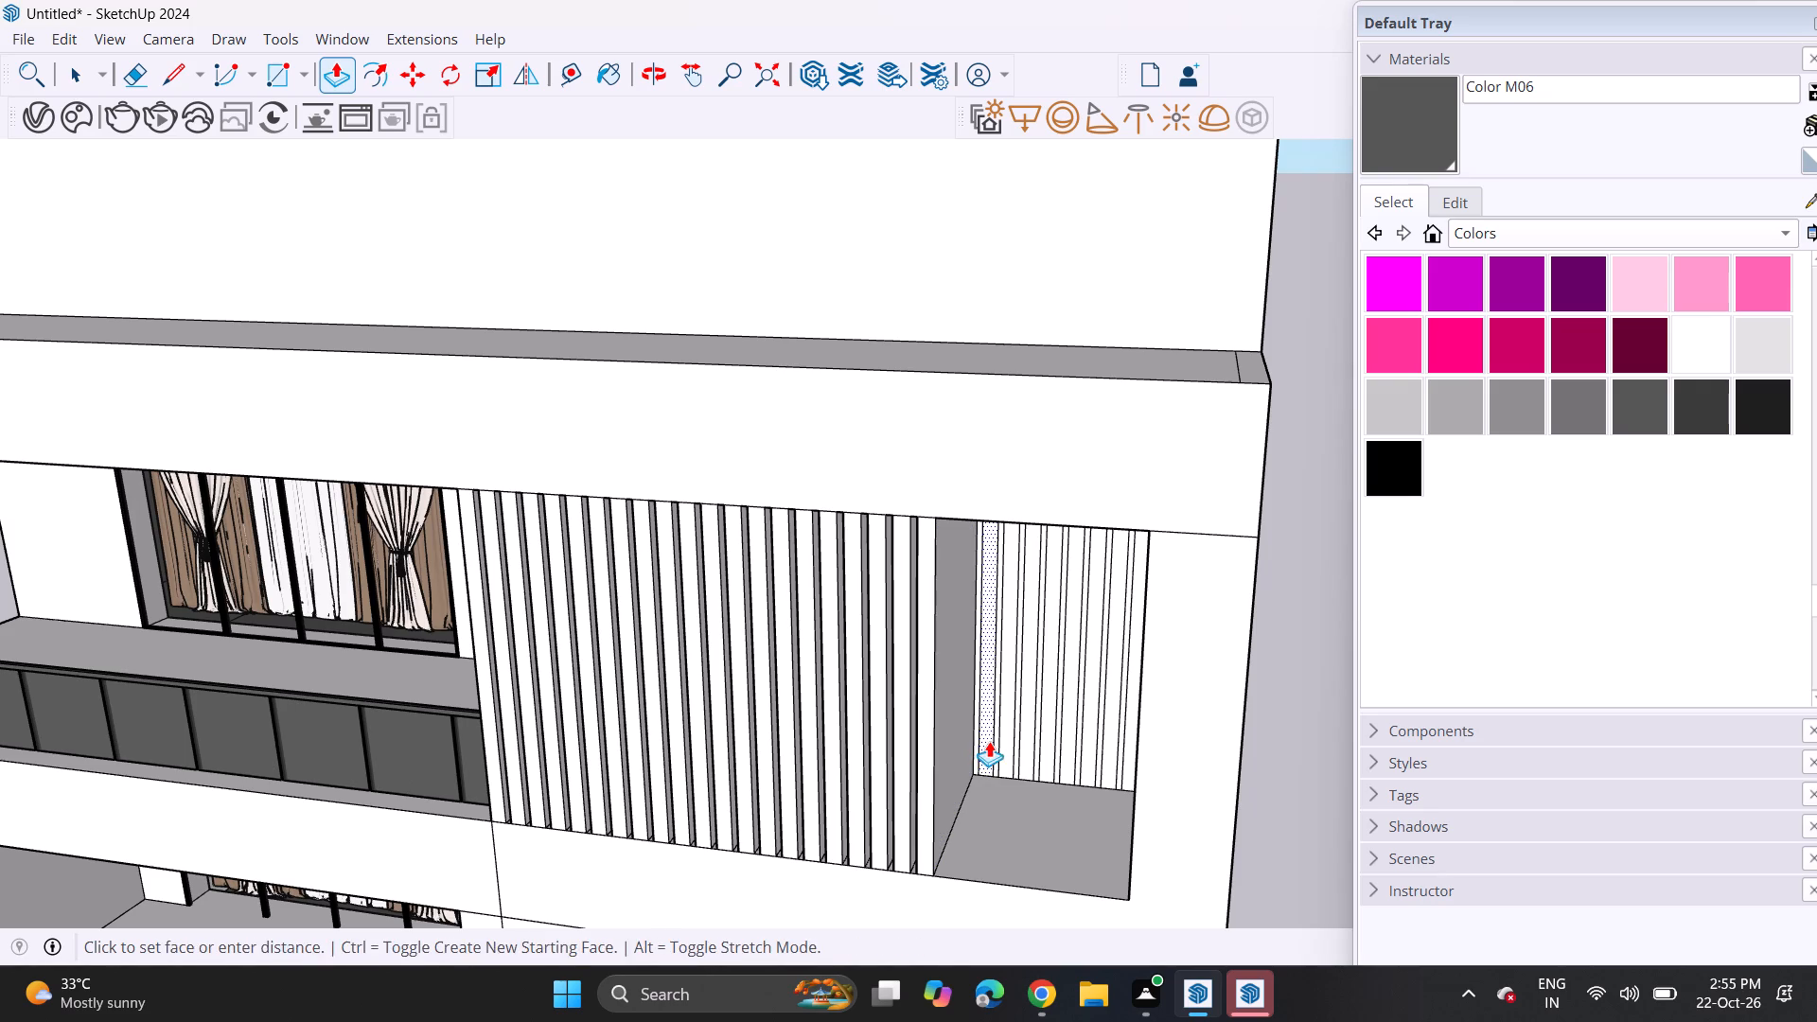
{"action": "left_click", "coordinate": [1003, 745]}
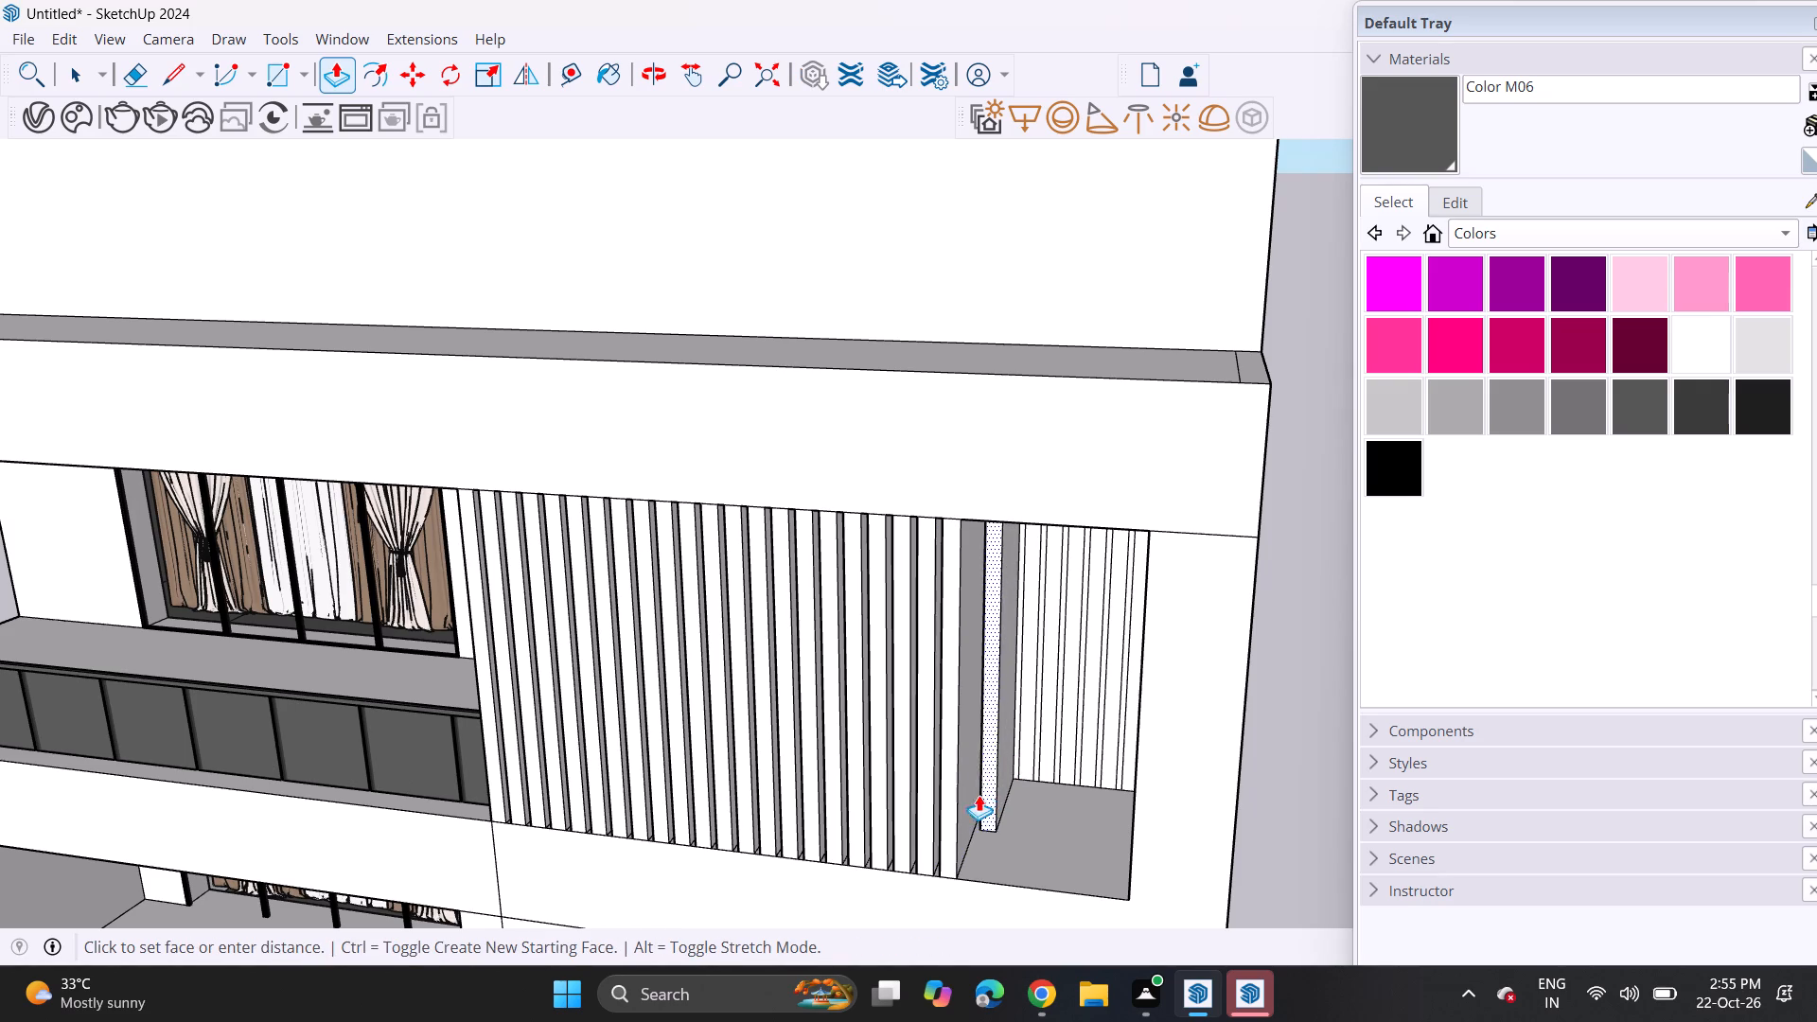
{"action": "left_click", "coordinate": [959, 812]}
{"action": "double_click", "coordinate": [1023, 756]}
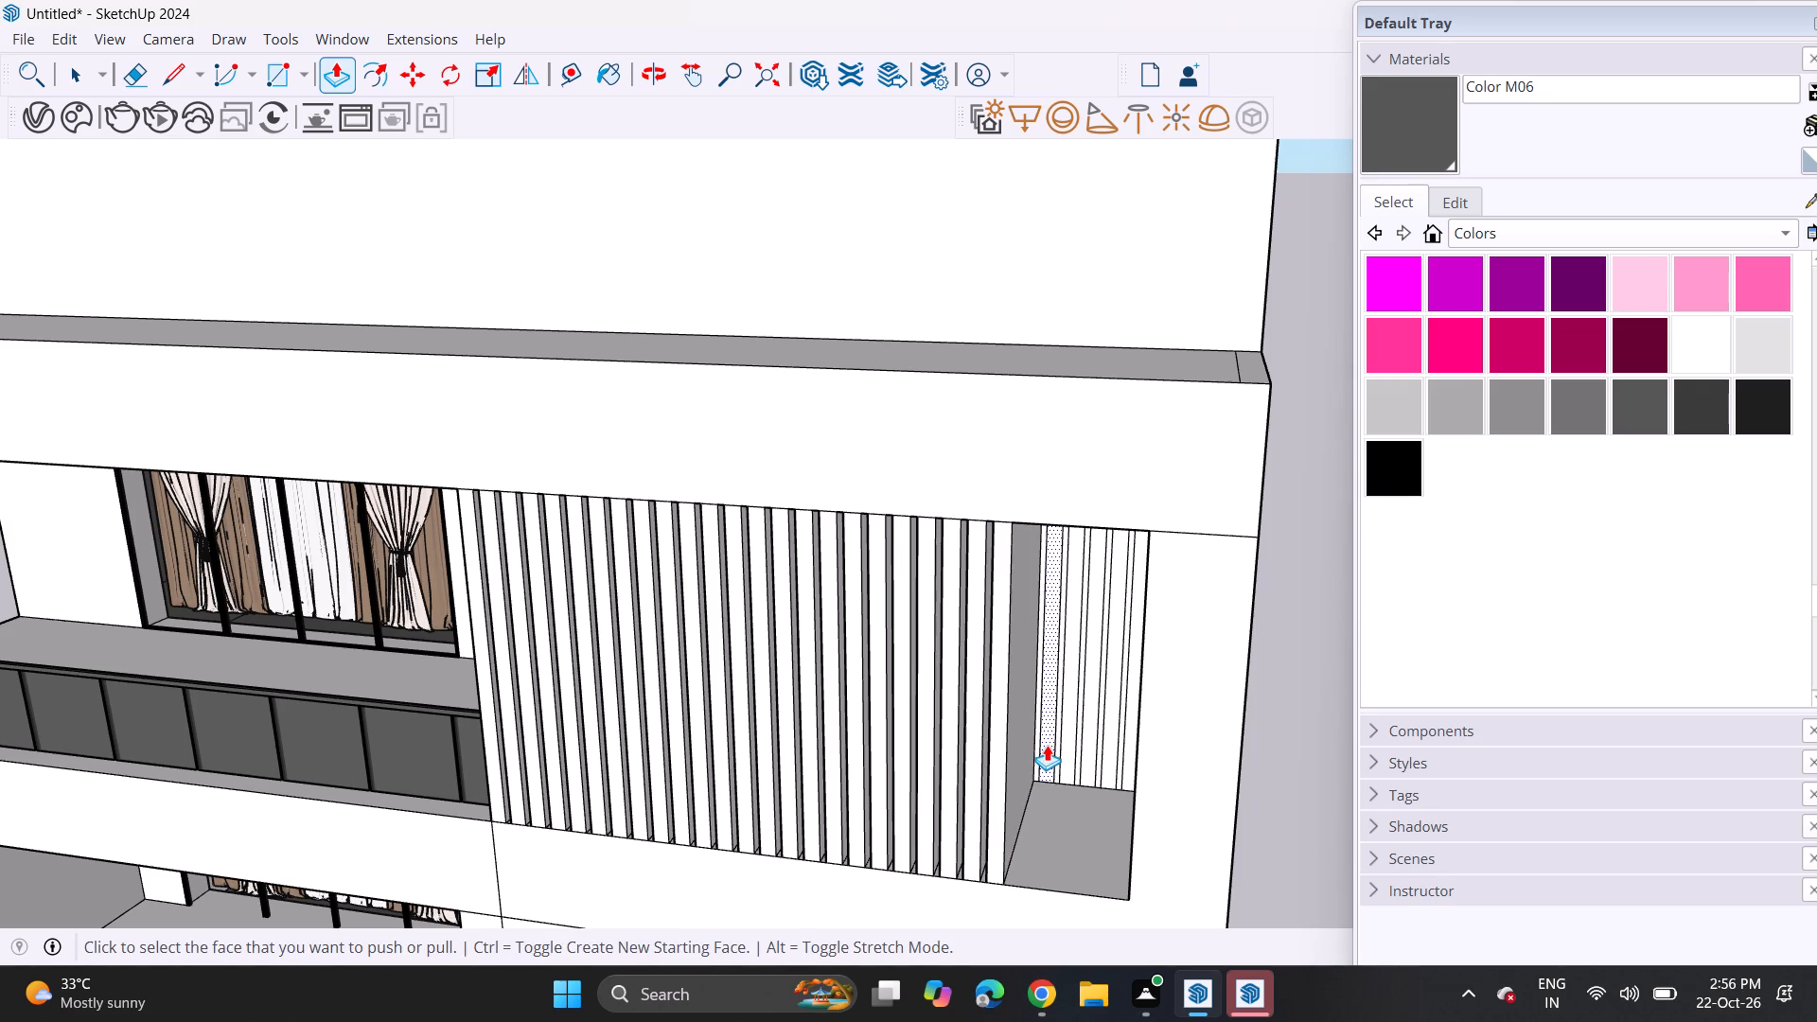
{"action": "double_click", "coordinate": [1047, 745]}
{"action": "double_click", "coordinate": [1069, 731]}
{"action": "double_click", "coordinate": [1088, 724]}
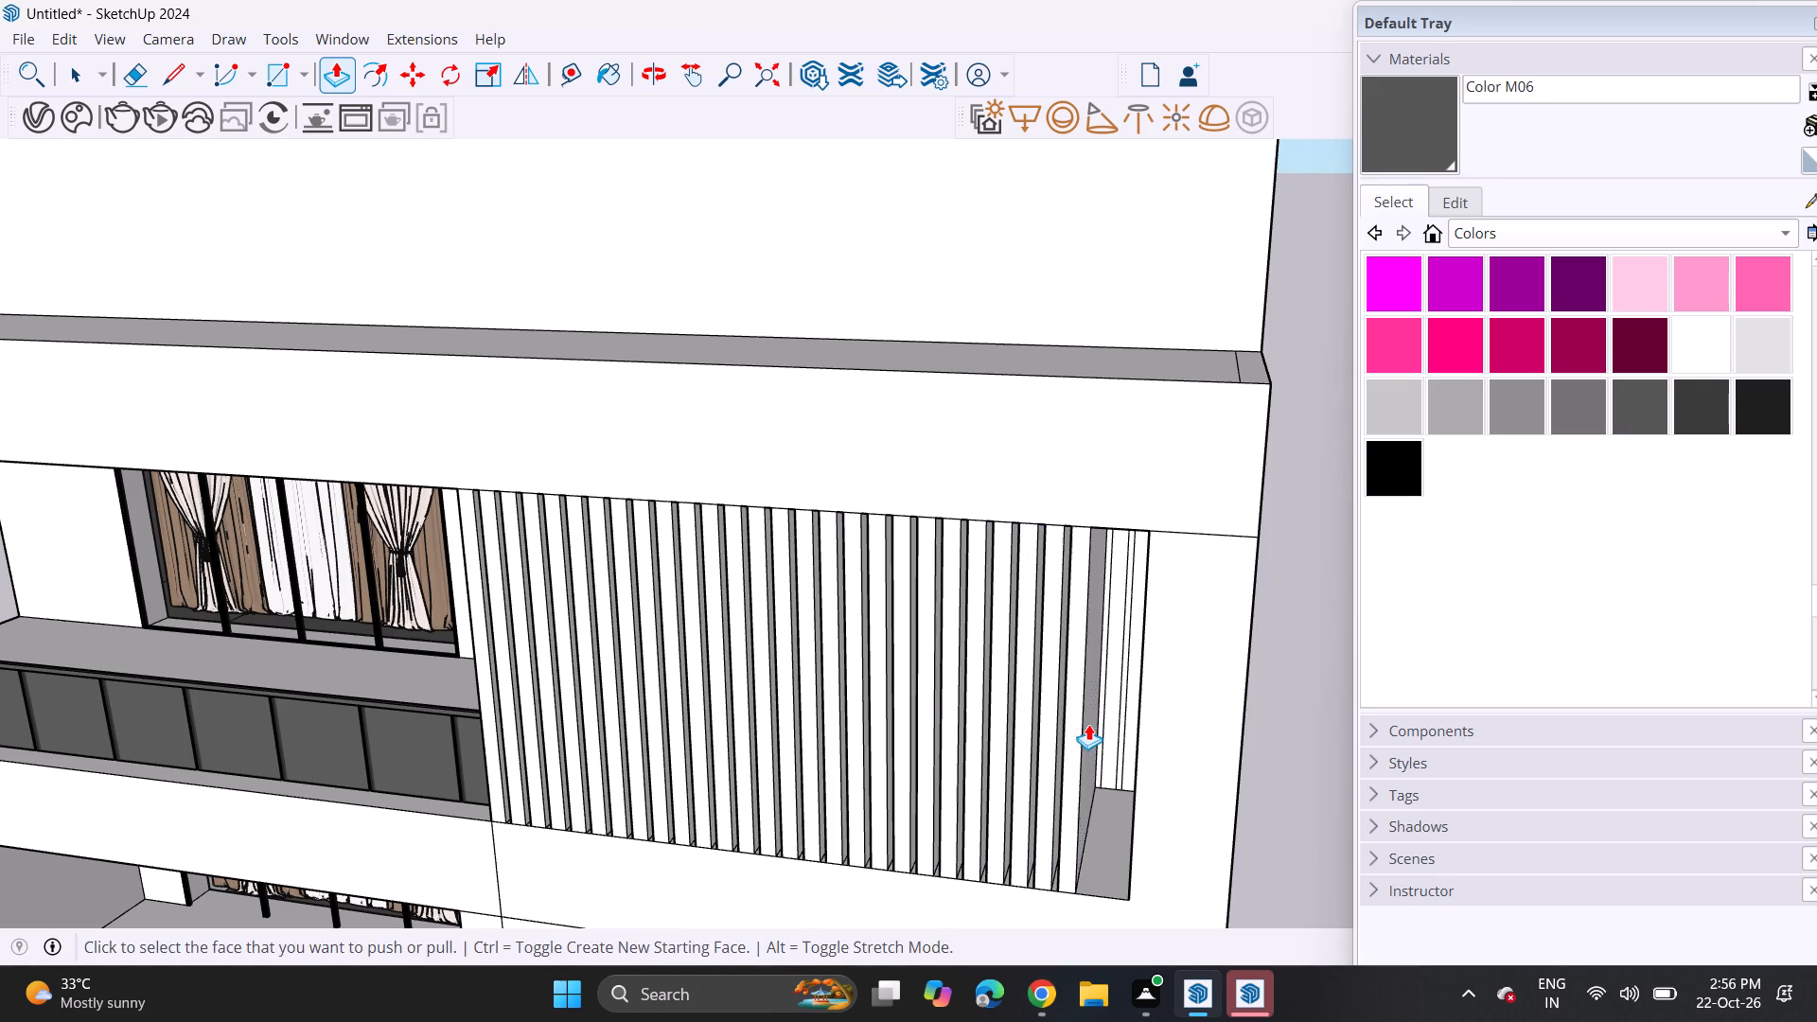
{"action": "double_click", "coordinate": [1106, 718]}
{"action": "double_click", "coordinate": [1127, 721]}
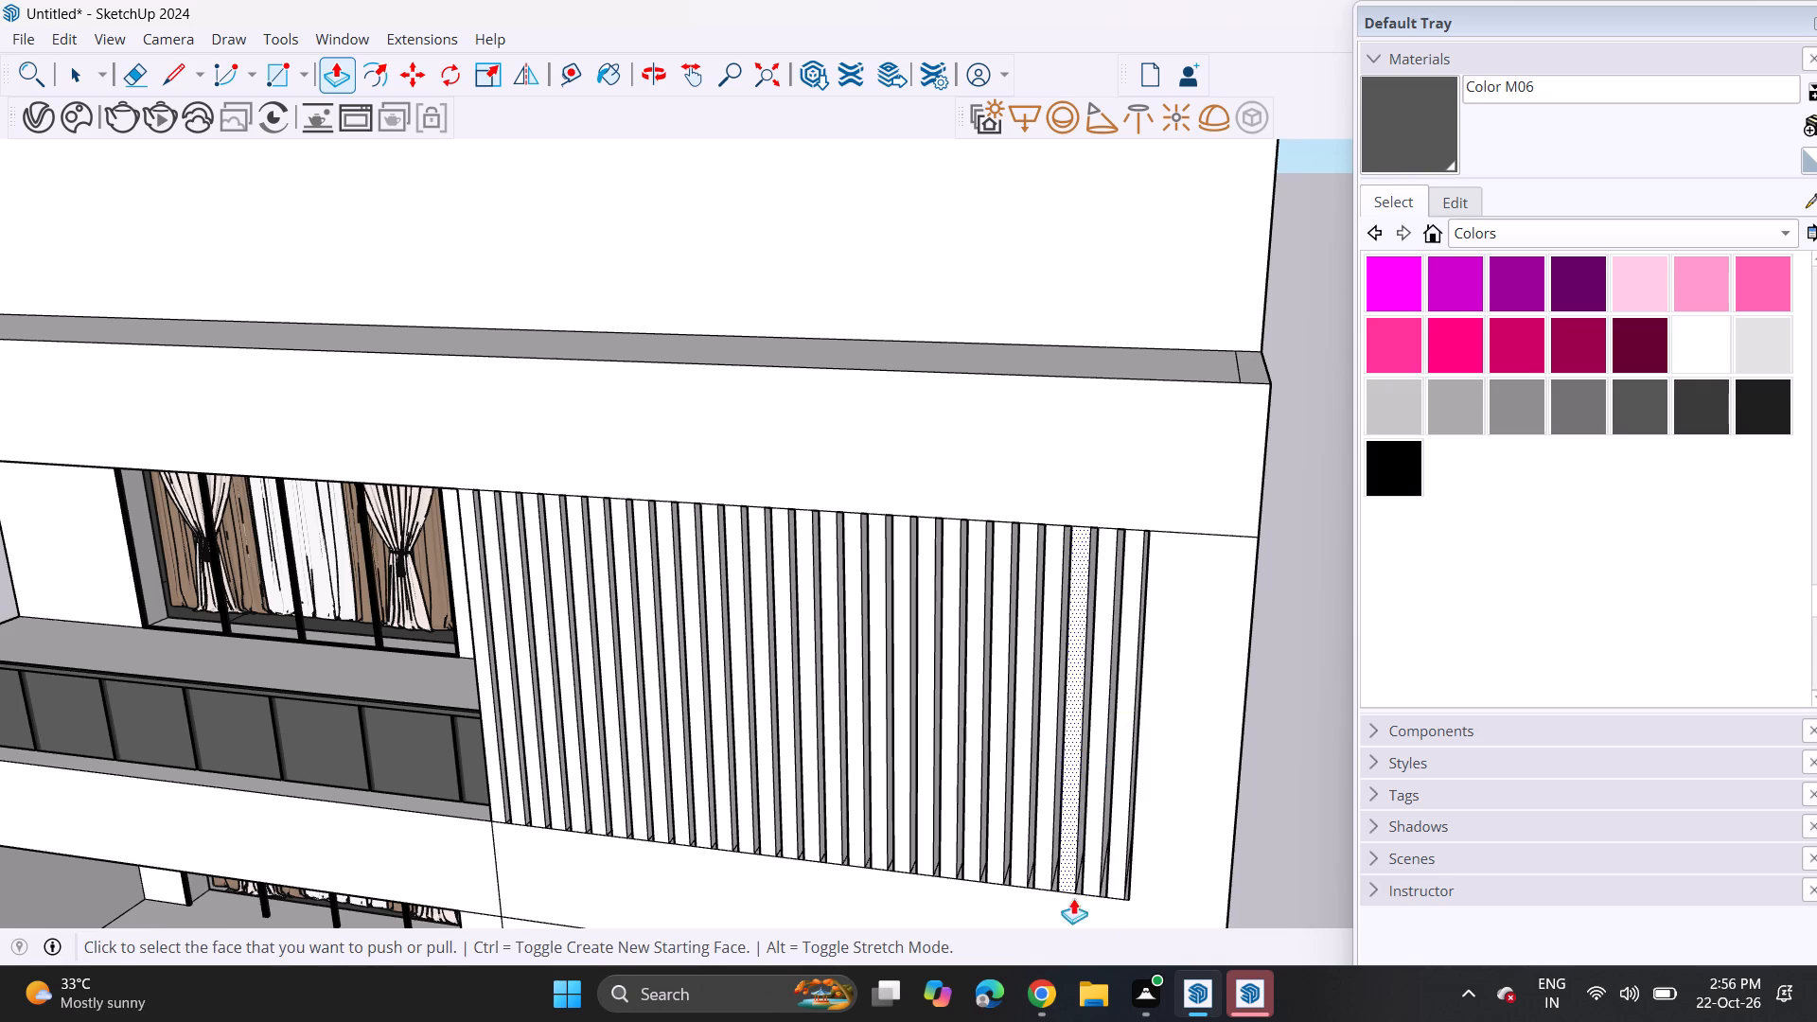
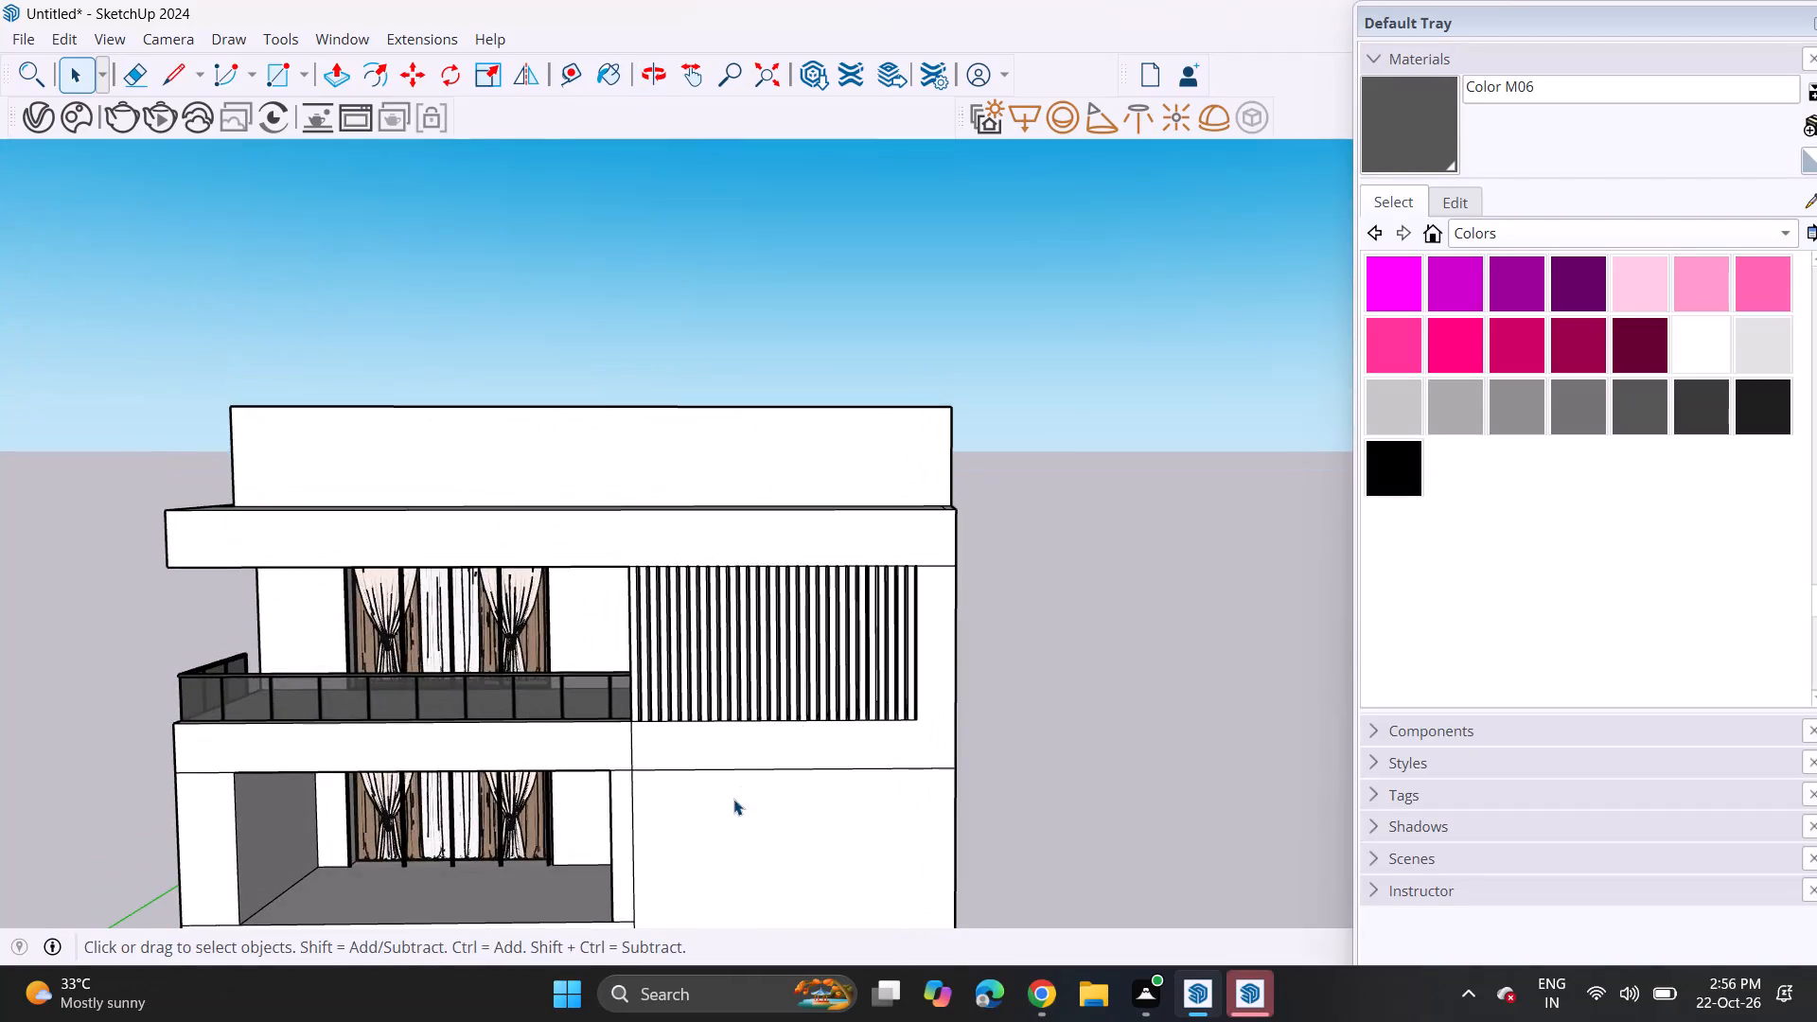
Copy the top-floor balcony railing straight down onto the middle balcony's parapet.
{"action": "middle_click_drag", "start_coordinate": [747, 798], "coordinate": [864, 570]}
{"action": "scroll", "coordinate": [872, 558], "scroll_direction": "up", "scroll_amount": 1, "text": "shift"}
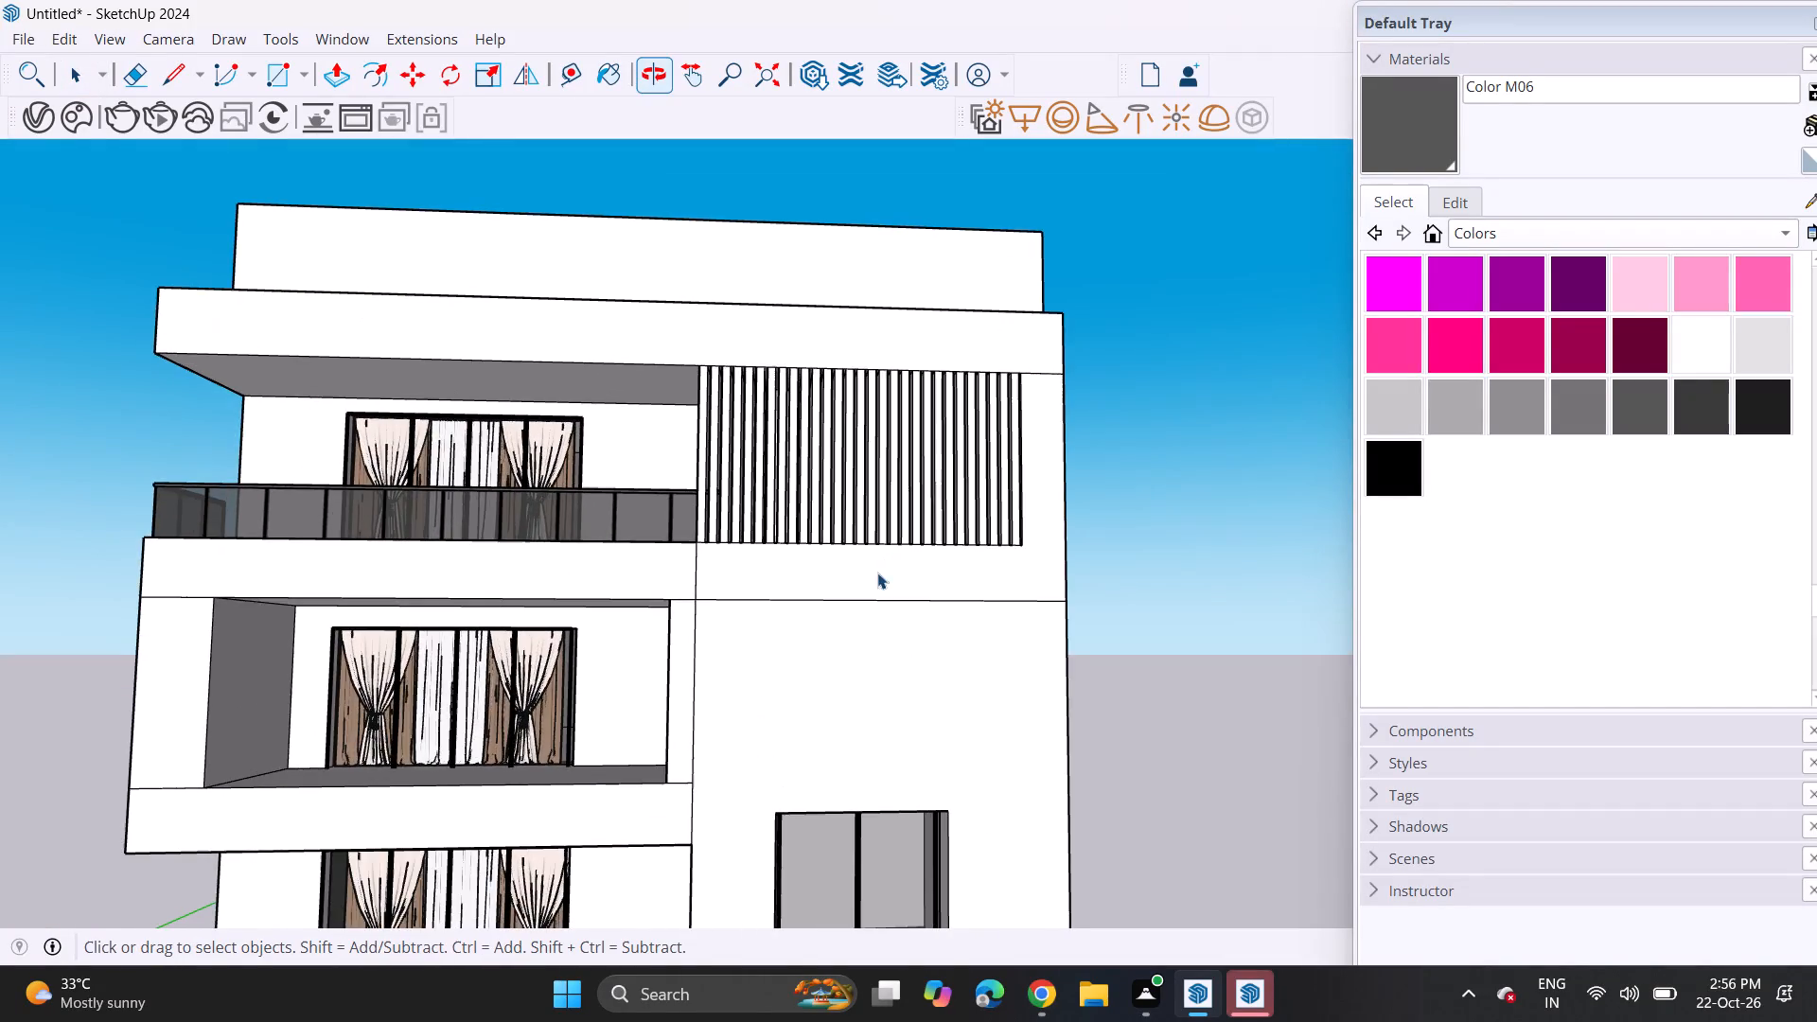
{"action": "scroll", "coordinate": [805, 626], "scroll_direction": "down", "scroll_amount": 6}
{"action": "middle_click_drag", "start_coordinate": [767, 657], "coordinate": [786, 579]}
{"action": "middle_click_drag", "start_coordinate": [778, 585], "coordinate": [756, 686]}
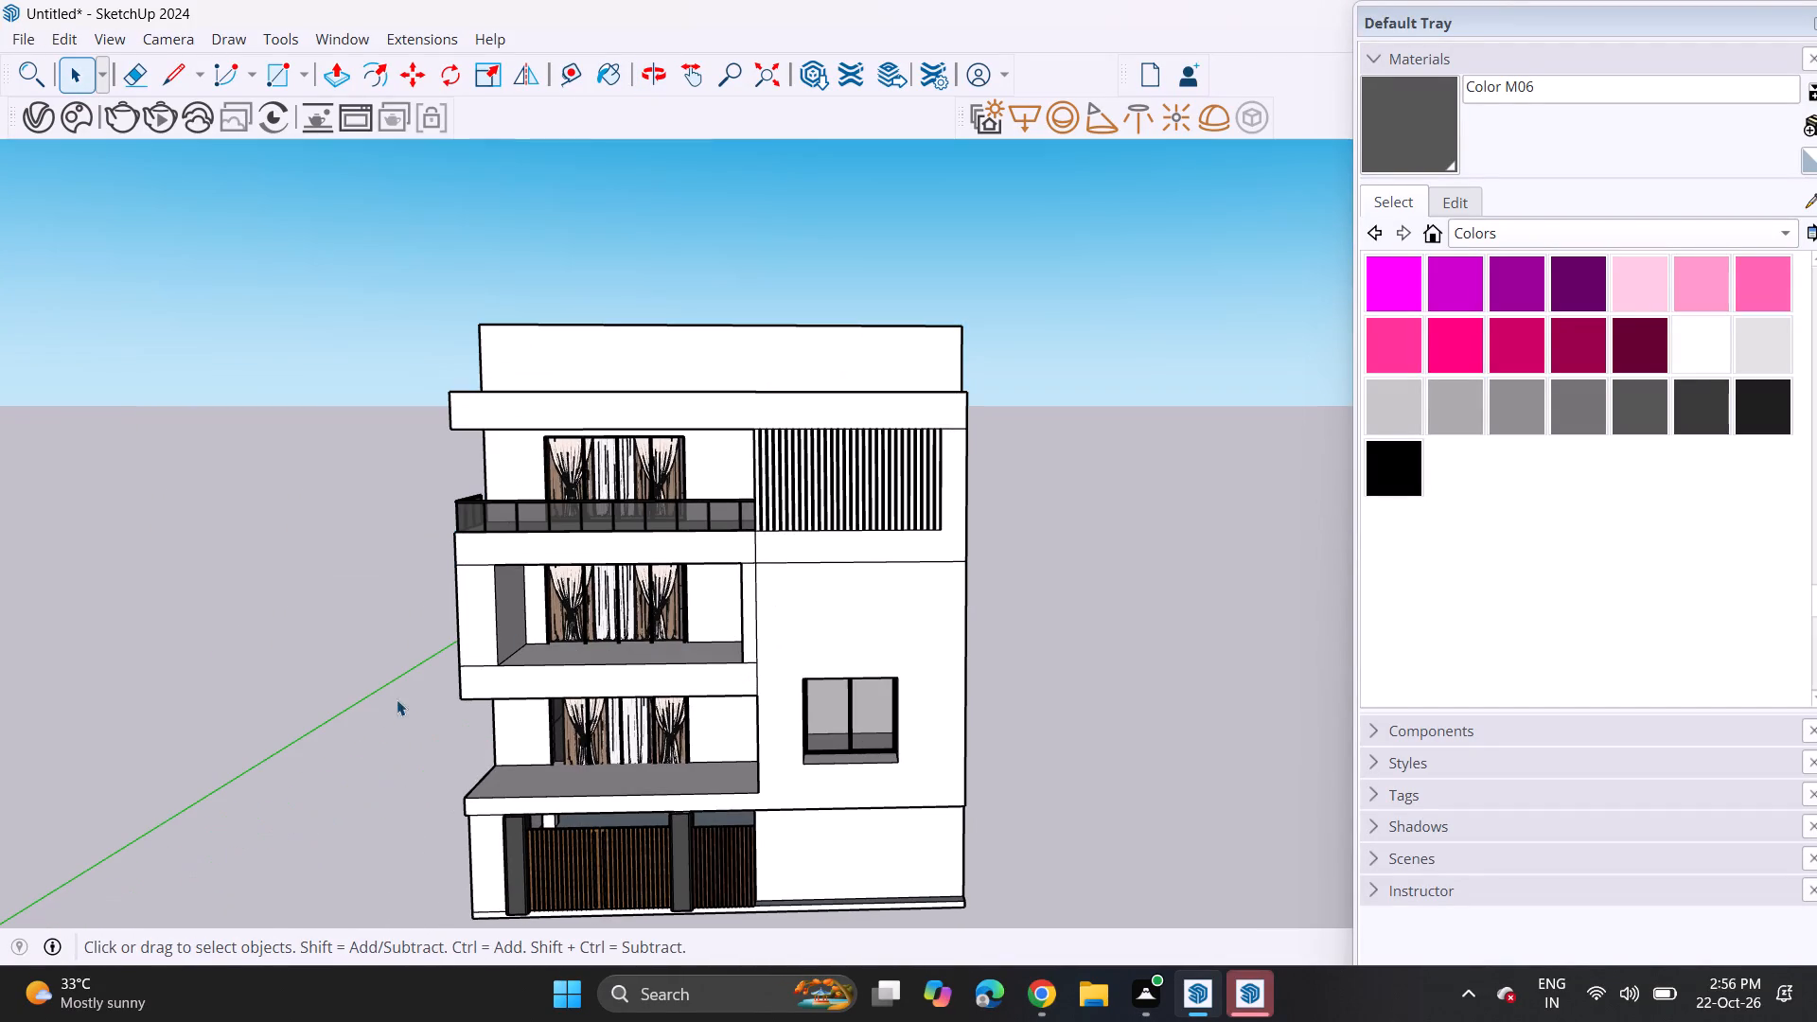
{"action": "left_click", "coordinate": [620, 524]}
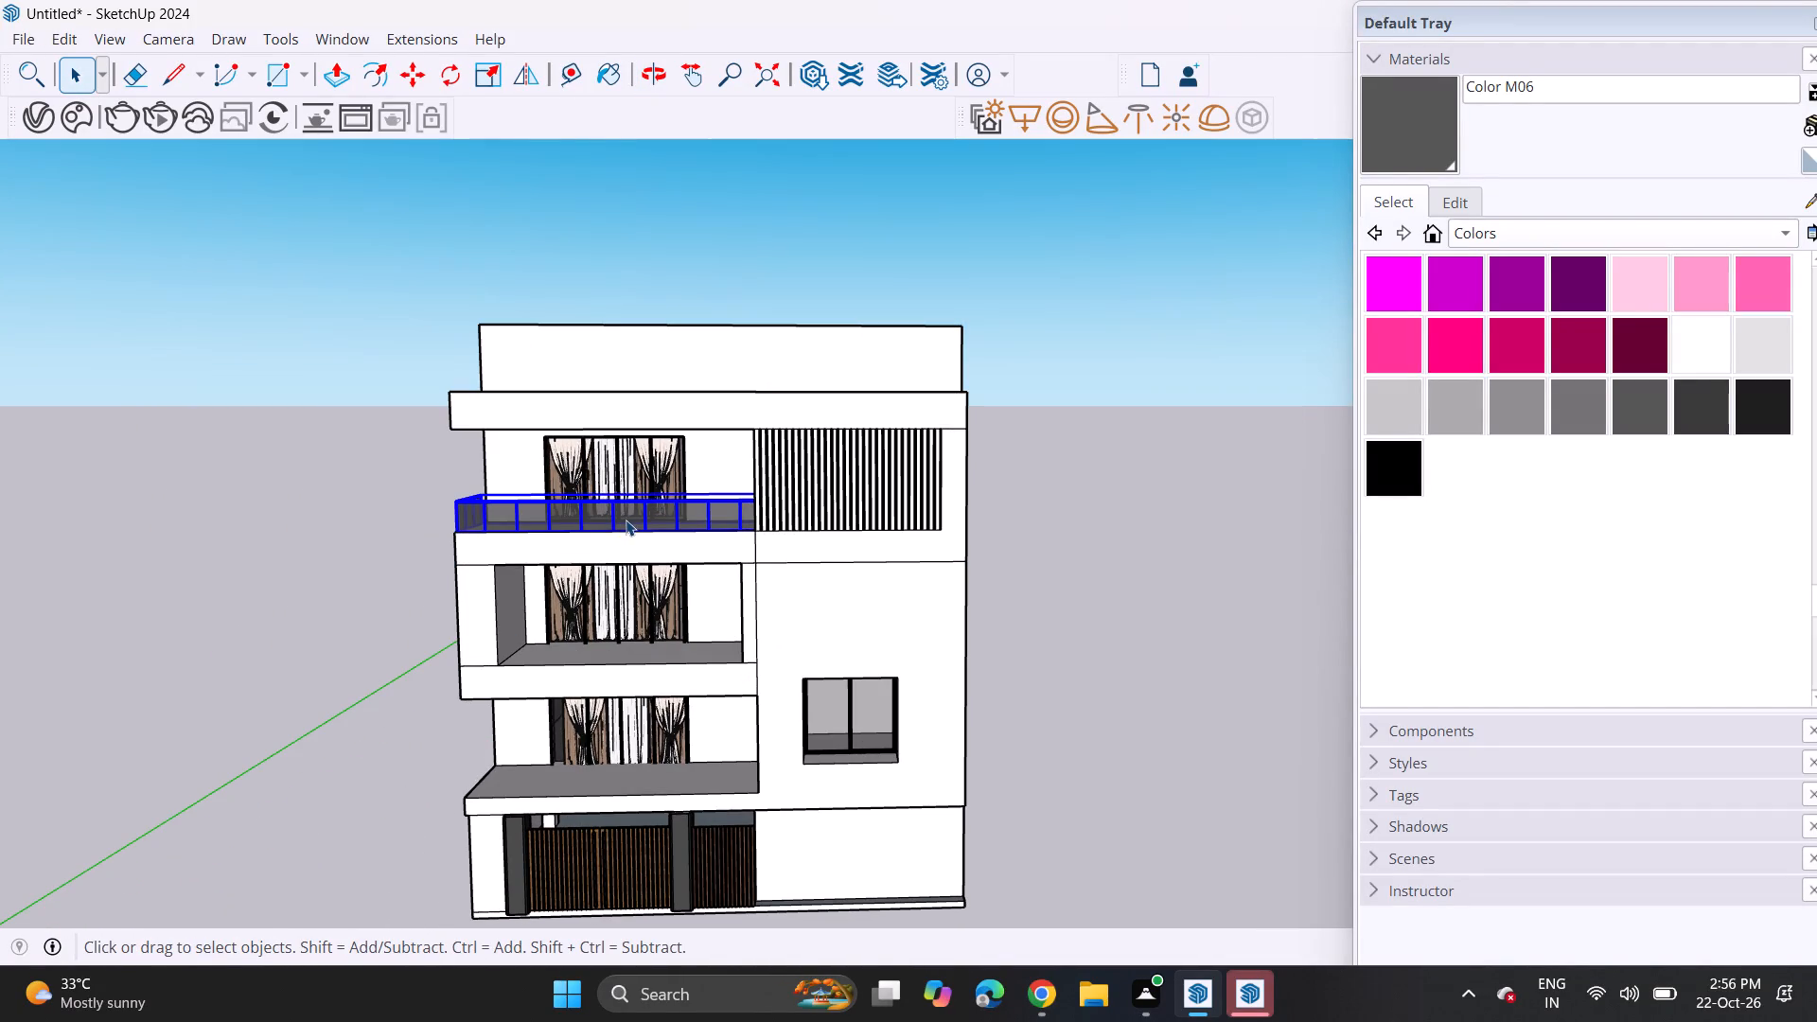
{"action": "key", "text": "m"}
{"action": "left_click", "coordinate": [456, 498]}
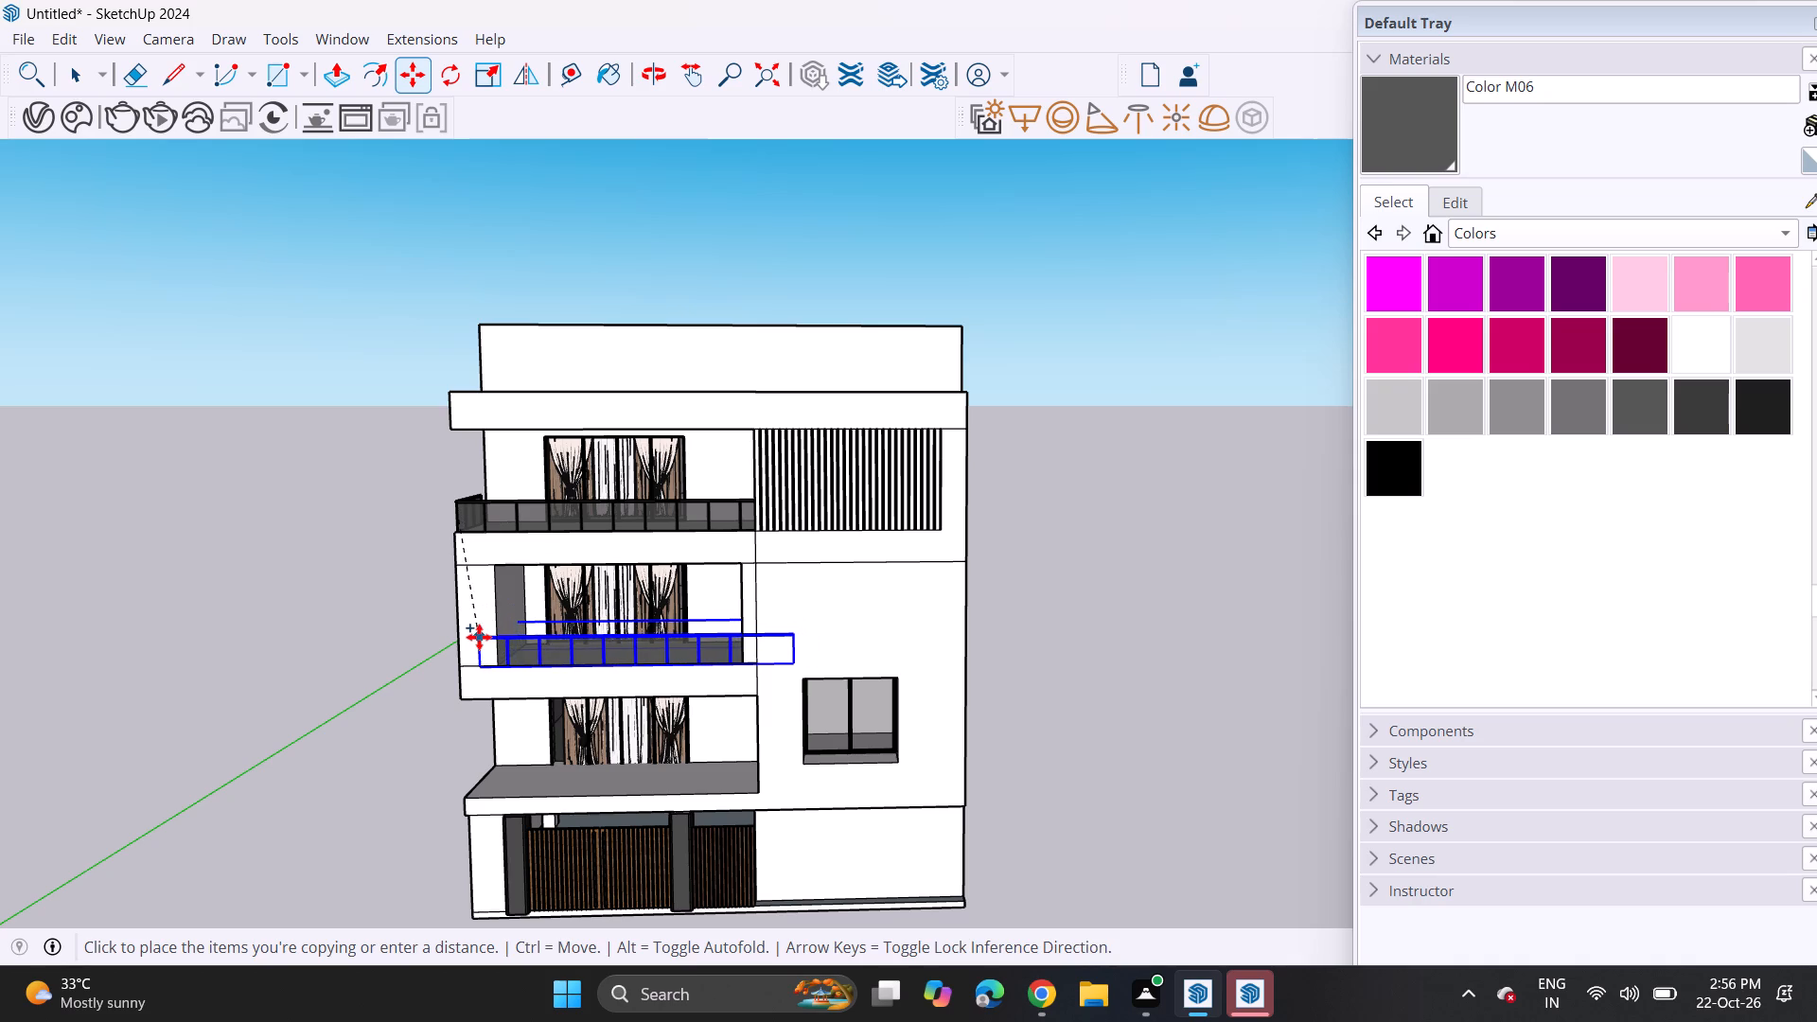
{"action": "left_click", "coordinate": [476, 635]}
{"action": "key", "text": "space"}
{"action": "left_click", "coordinate": [398, 581]}
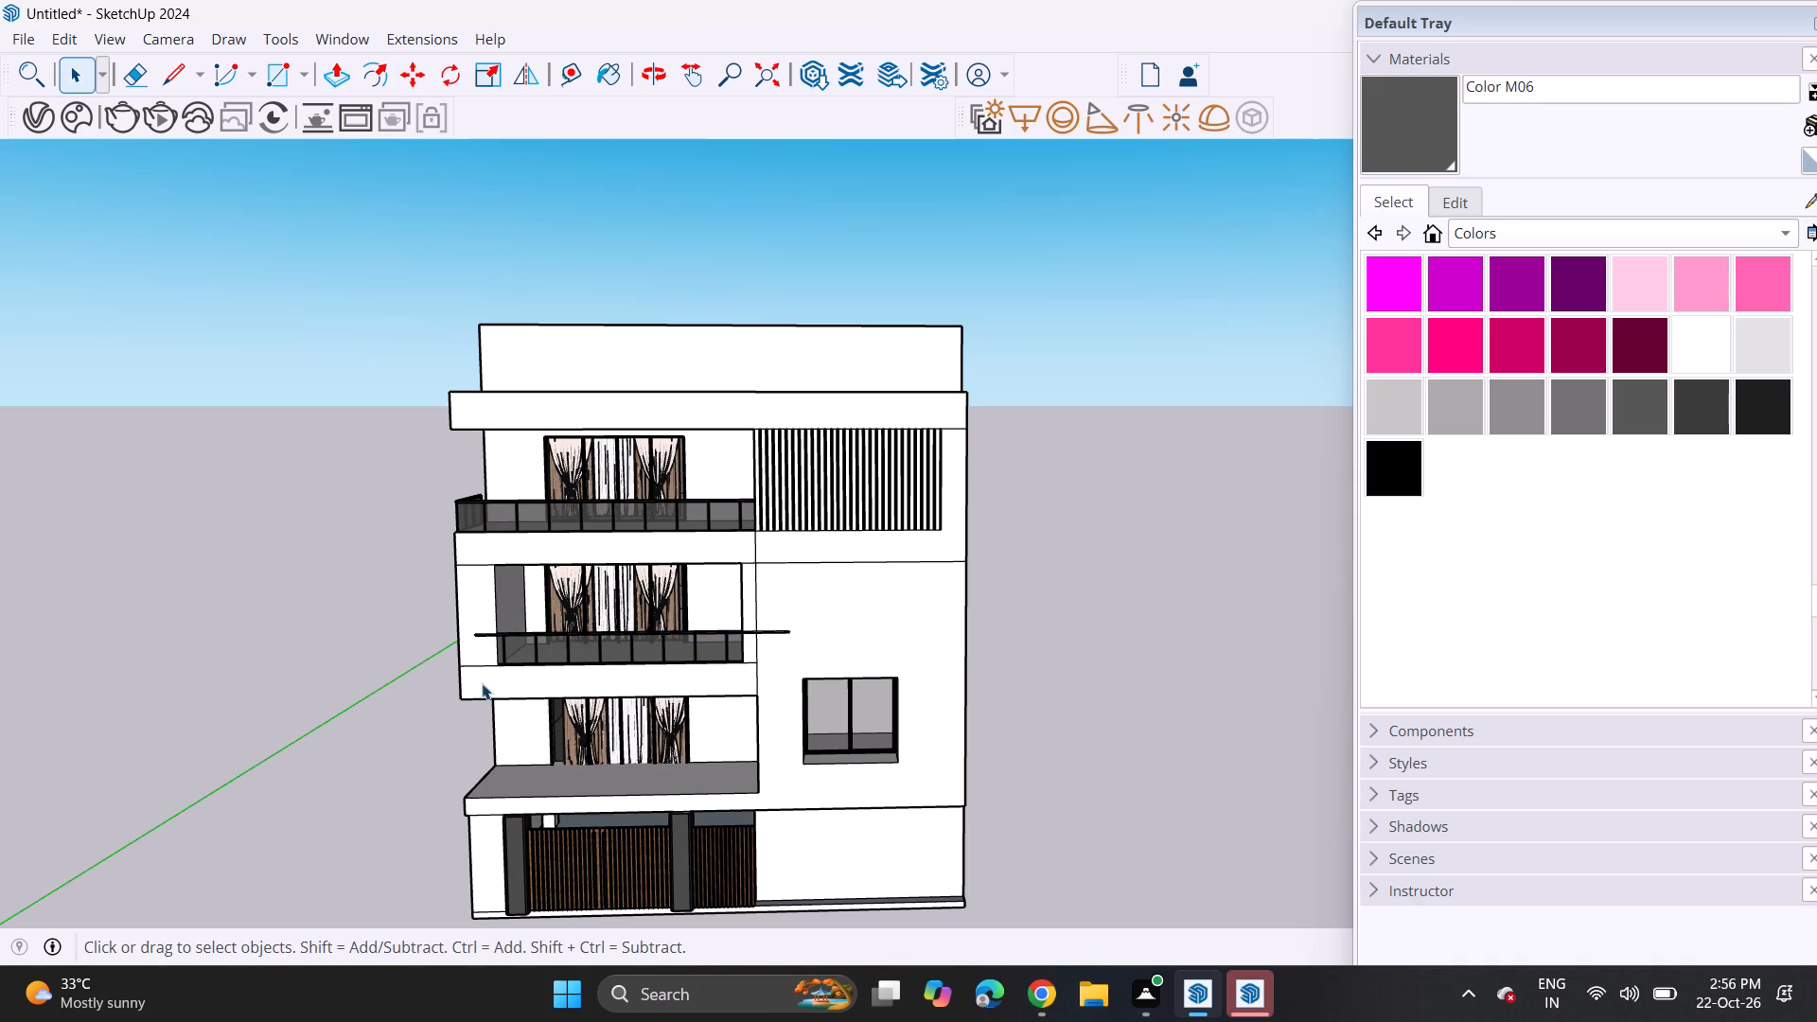
Move the copied railing back from the facade so it sits inside the middle balcony's opening.
{"action": "scroll", "coordinate": [726, 687], "scroll_direction": "up", "scroll_amount": 5}
{"action": "middle_click_drag", "start_coordinate": [593, 652], "coordinate": [643, 706]}
{"action": "left_click", "coordinate": [590, 659]}
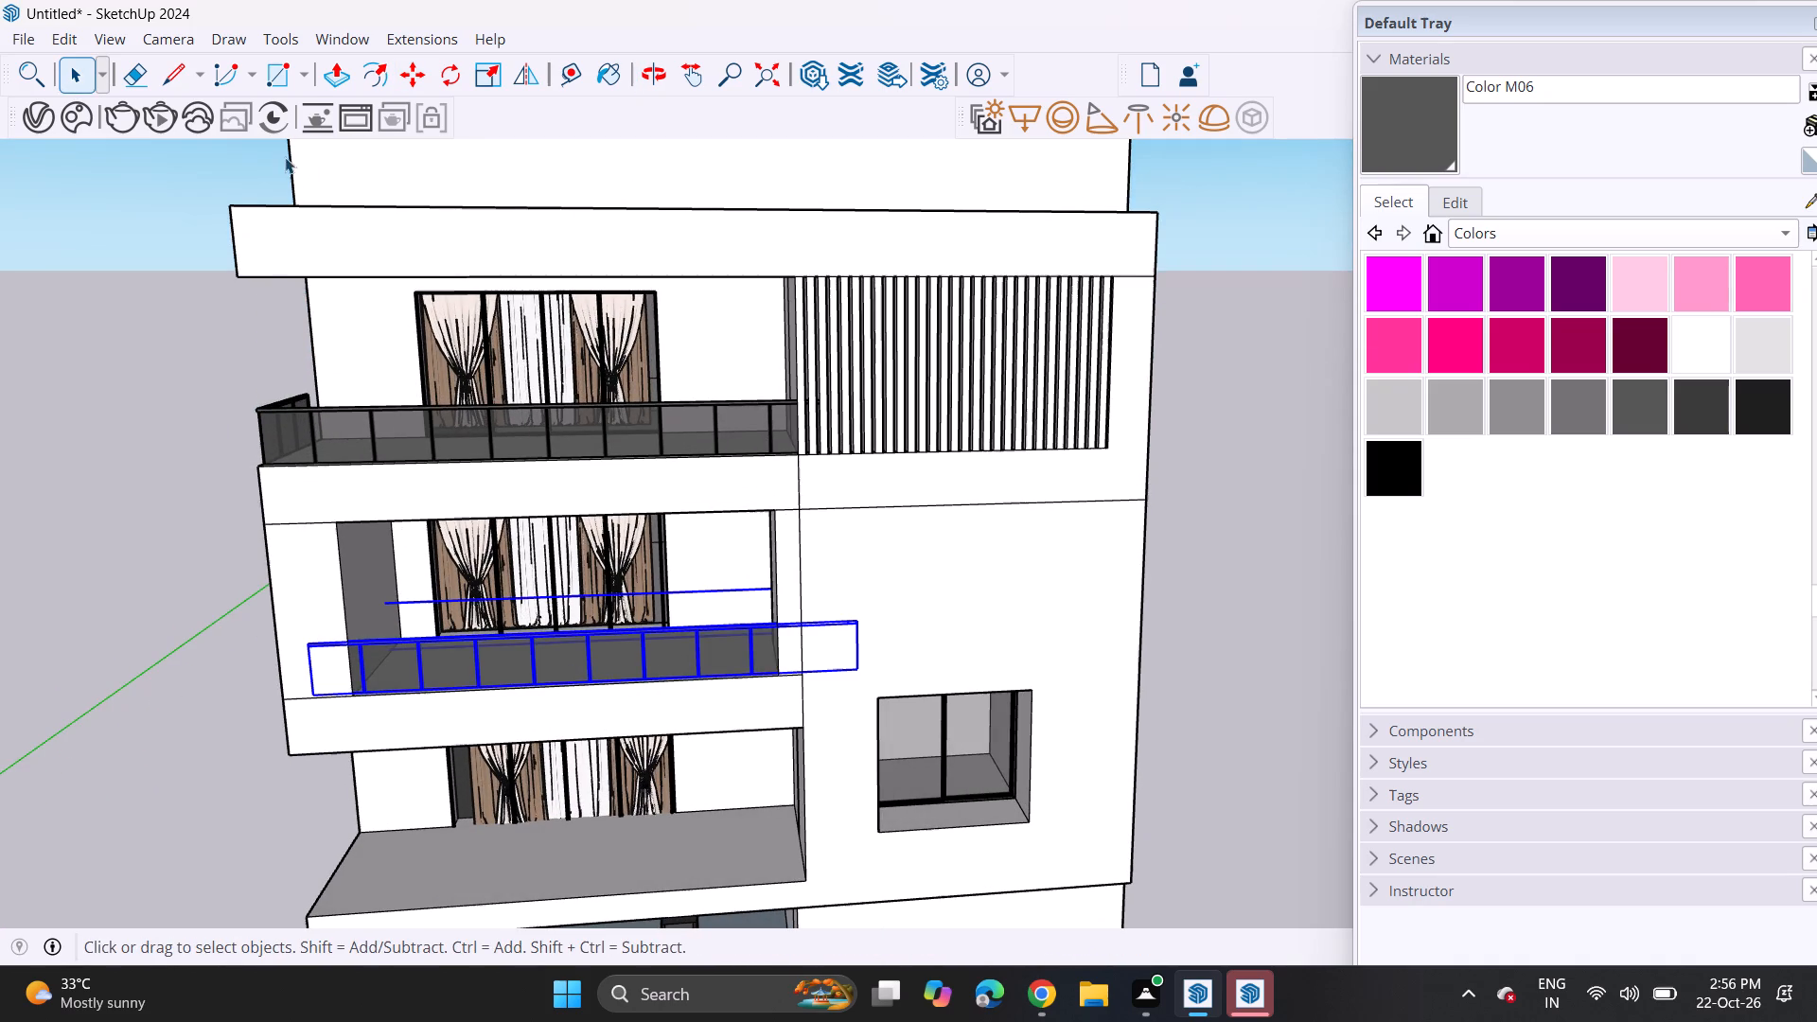
{"action": "left_click", "coordinate": [406, 80]}
{"action": "middle_click_drag", "start_coordinate": [445, 643], "coordinate": [450, 732]}
{"action": "scroll", "coordinate": [450, 758], "scroll_direction": "up", "scroll_amount": 4}
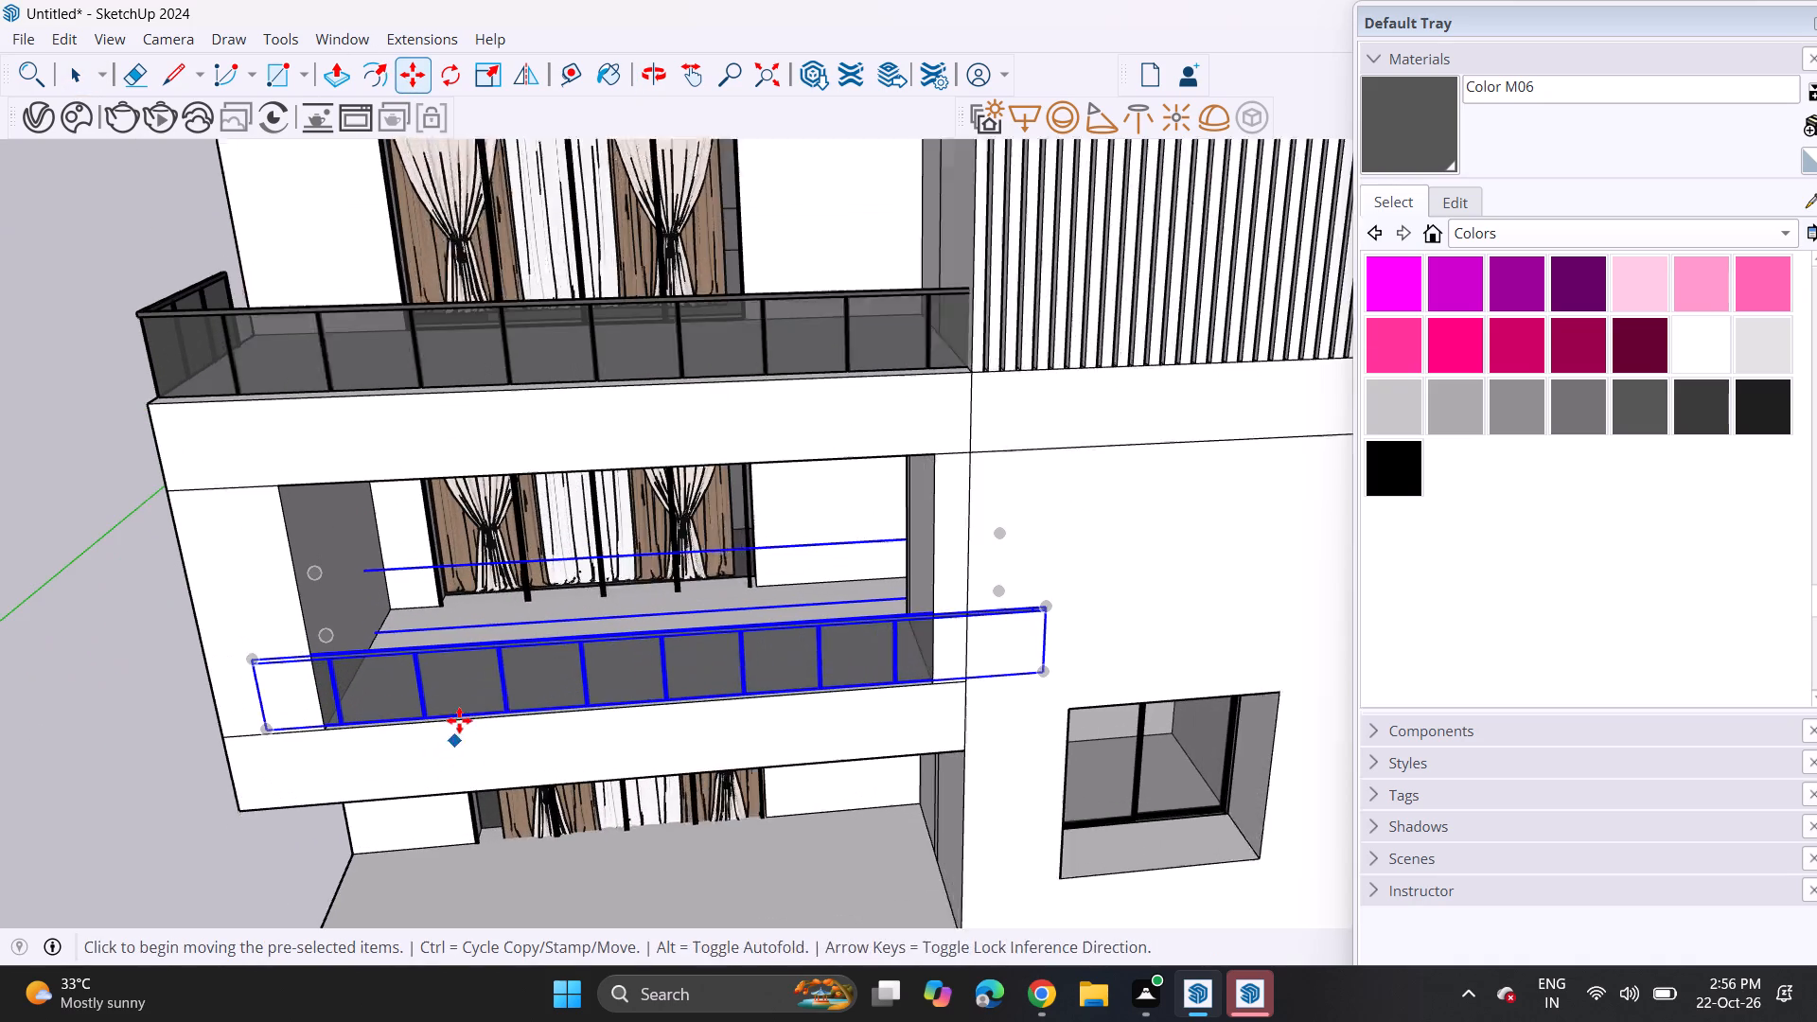
{"action": "scroll", "coordinate": [459, 720], "scroll_direction": "up", "scroll_amount": 1}
{"action": "left_click", "coordinate": [461, 705]}
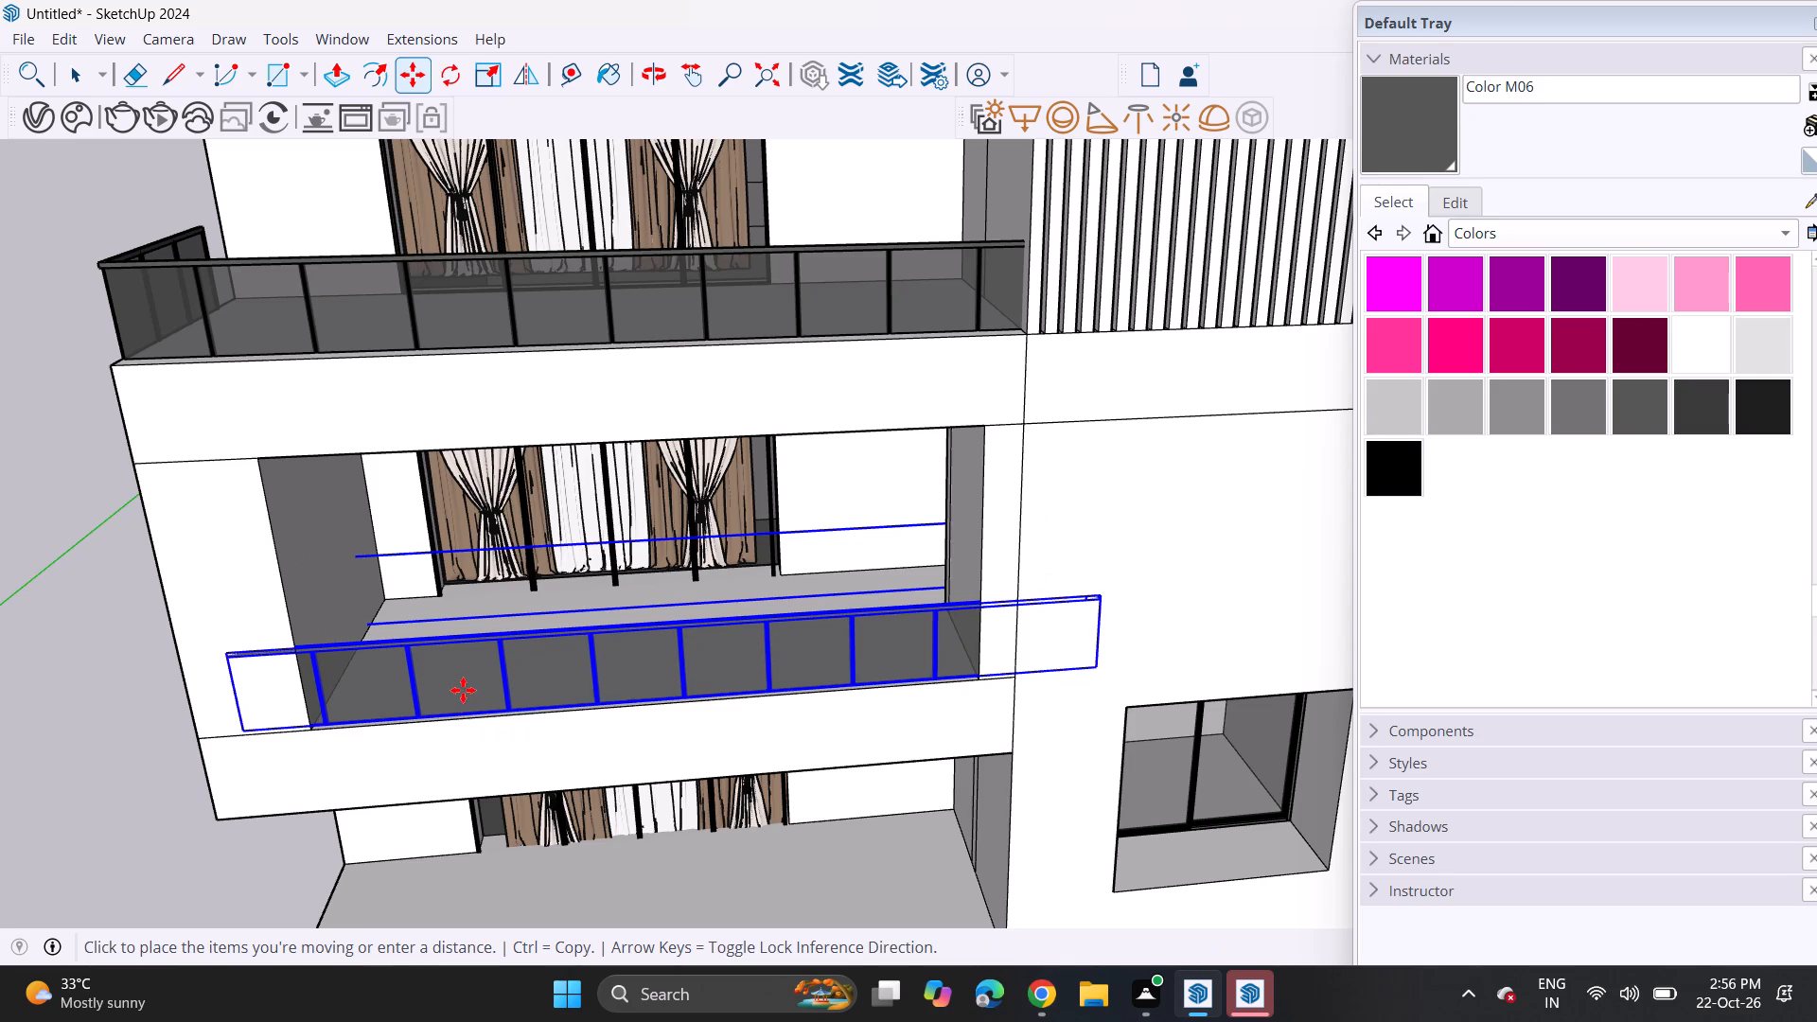
{"action": "left_click", "coordinate": [463, 690]}
{"action": "key", "text": "space"}
{"action": "left_click", "coordinate": [144, 665]}
Copy the middle balcony's railing down onto the lowest balcony slab above the gate.
{"action": "scroll", "coordinate": [279, 736], "scroll_direction": "down", "scroll_amount": 6}
{"action": "middle_click_drag", "start_coordinate": [417, 760], "coordinate": [424, 599]}
{"action": "scroll", "coordinate": [424, 598], "scroll_direction": "up", "scroll_amount": 1}
{"action": "scroll", "coordinate": [416, 607], "scroll_direction": "down", "scroll_amount": 6}
{"action": "middle_click_drag", "start_coordinate": [474, 684], "coordinate": [567, 519], "text": "shift"}
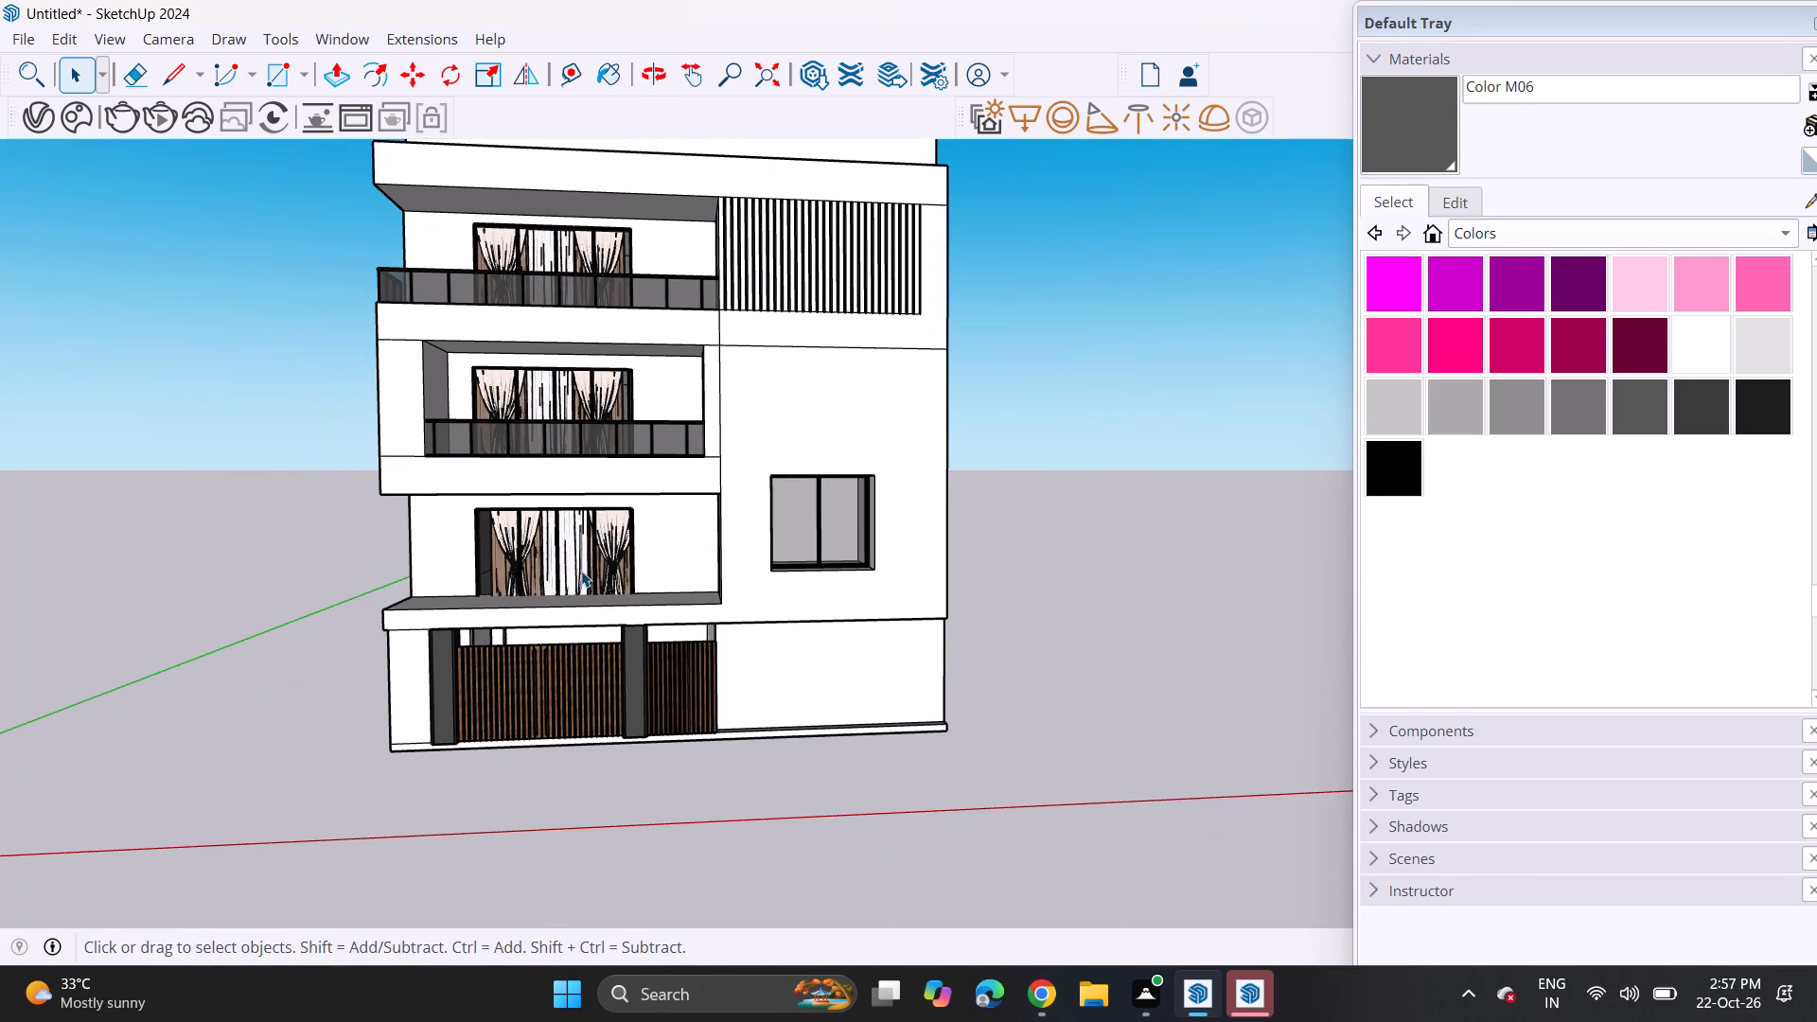
{"action": "middle_click_drag", "start_coordinate": [598, 514], "coordinate": [580, 595]}
{"action": "scroll", "coordinate": [577, 605], "scroll_direction": "down", "scroll_amount": 1}
{"action": "scroll", "coordinate": [576, 522], "scroll_direction": "up", "scroll_amount": 5}
{"action": "left_click", "coordinate": [546, 467]}
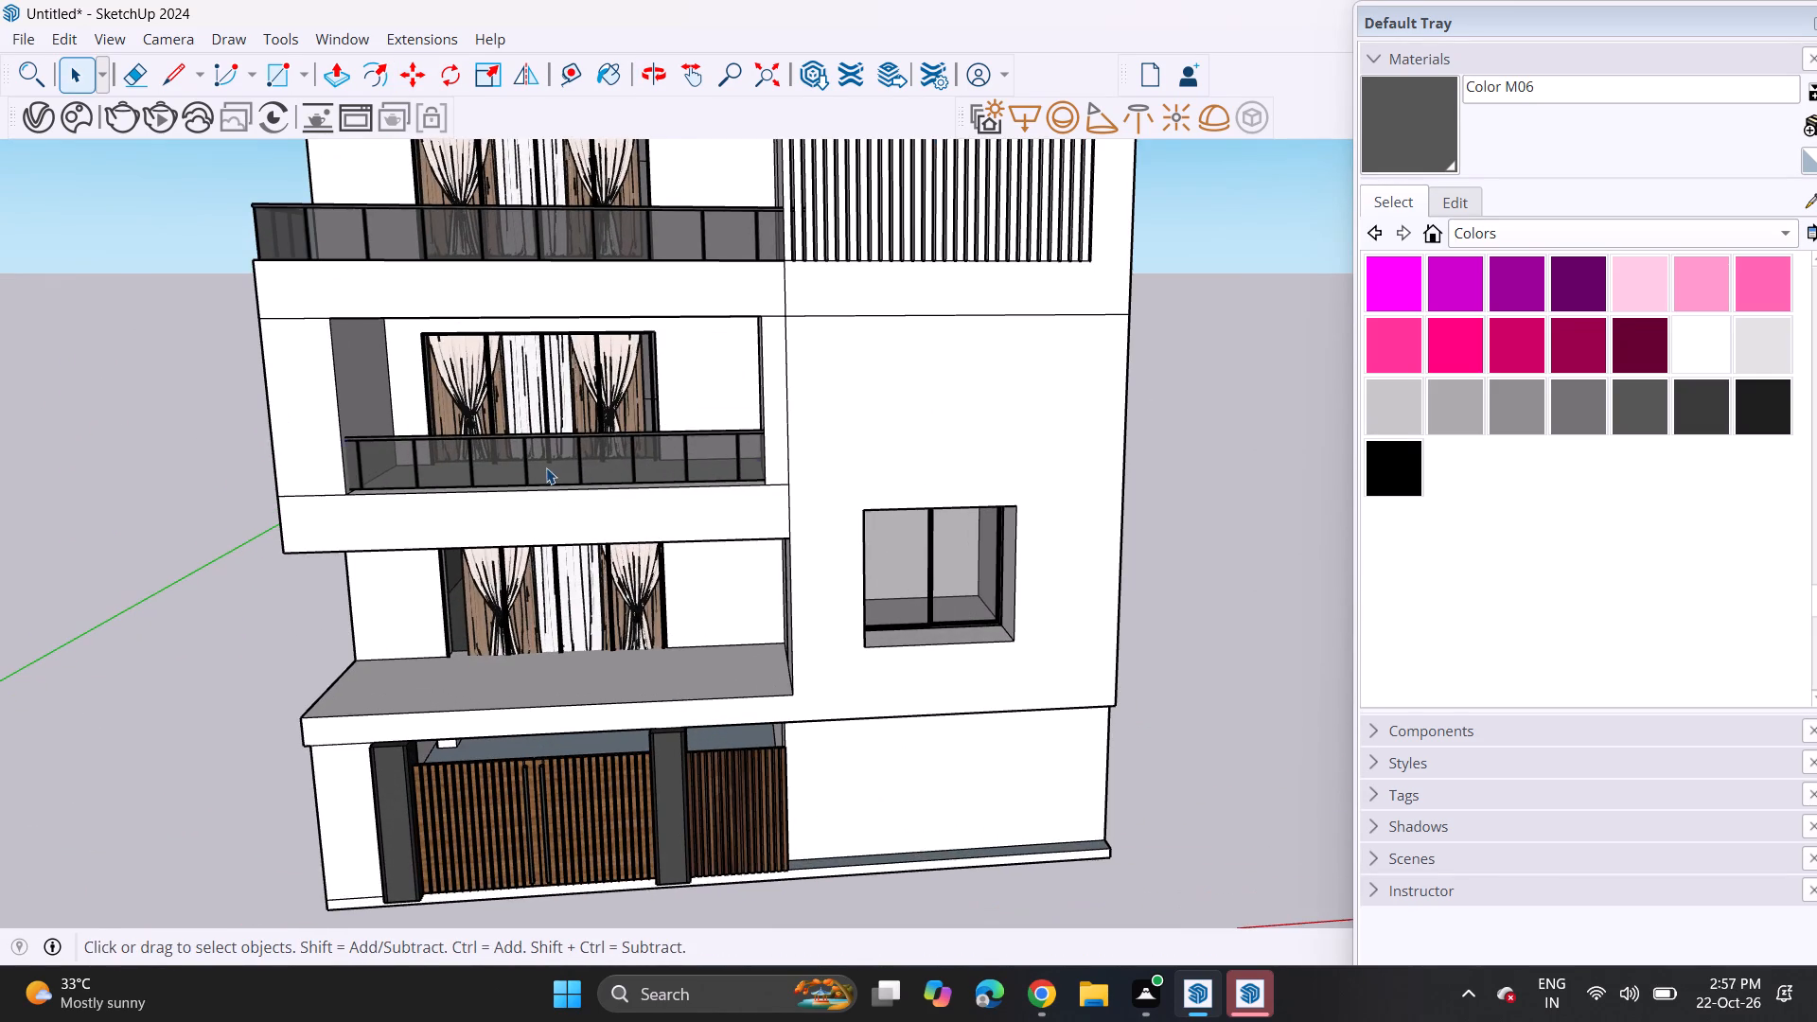
{"action": "key", "text": "m"}
{"action": "left_click", "coordinate": [354, 418]}
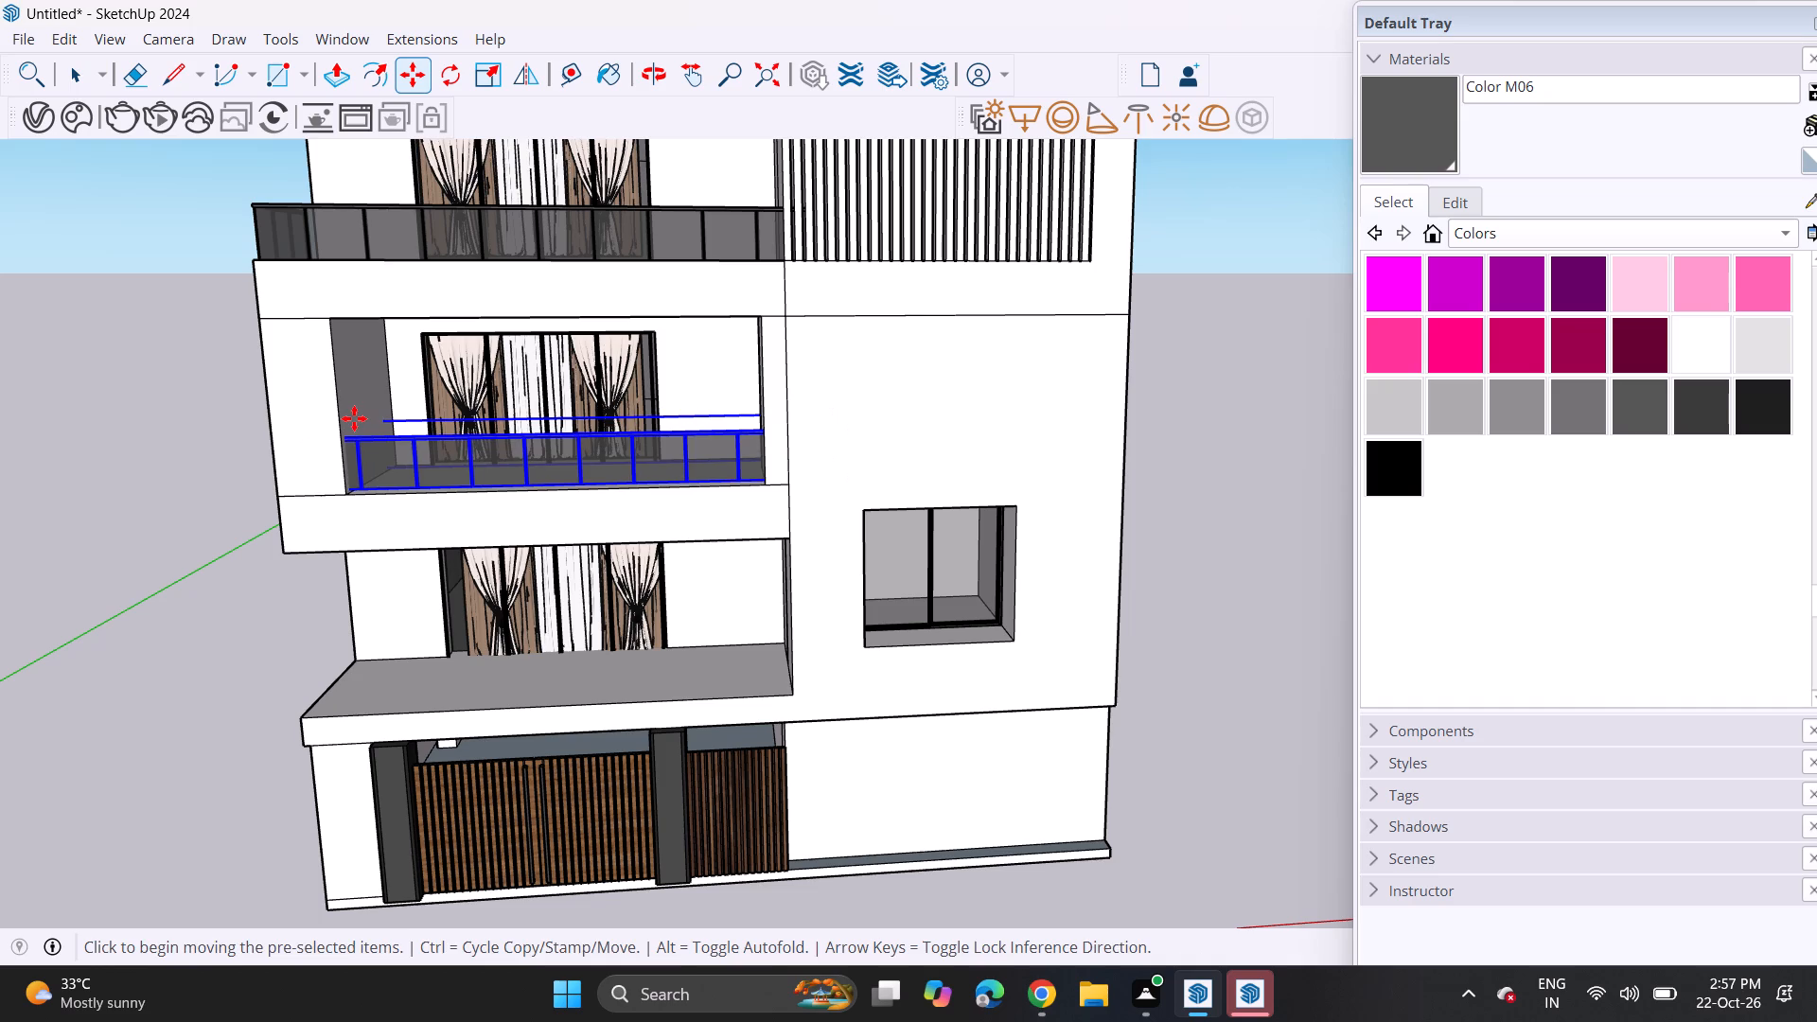
{"action": "left_click", "coordinate": [356, 604]}
Move the lowest balcony's railing down so its bottom front corner rests on the slab edge.
{"action": "left_click", "coordinate": [311, 681]}
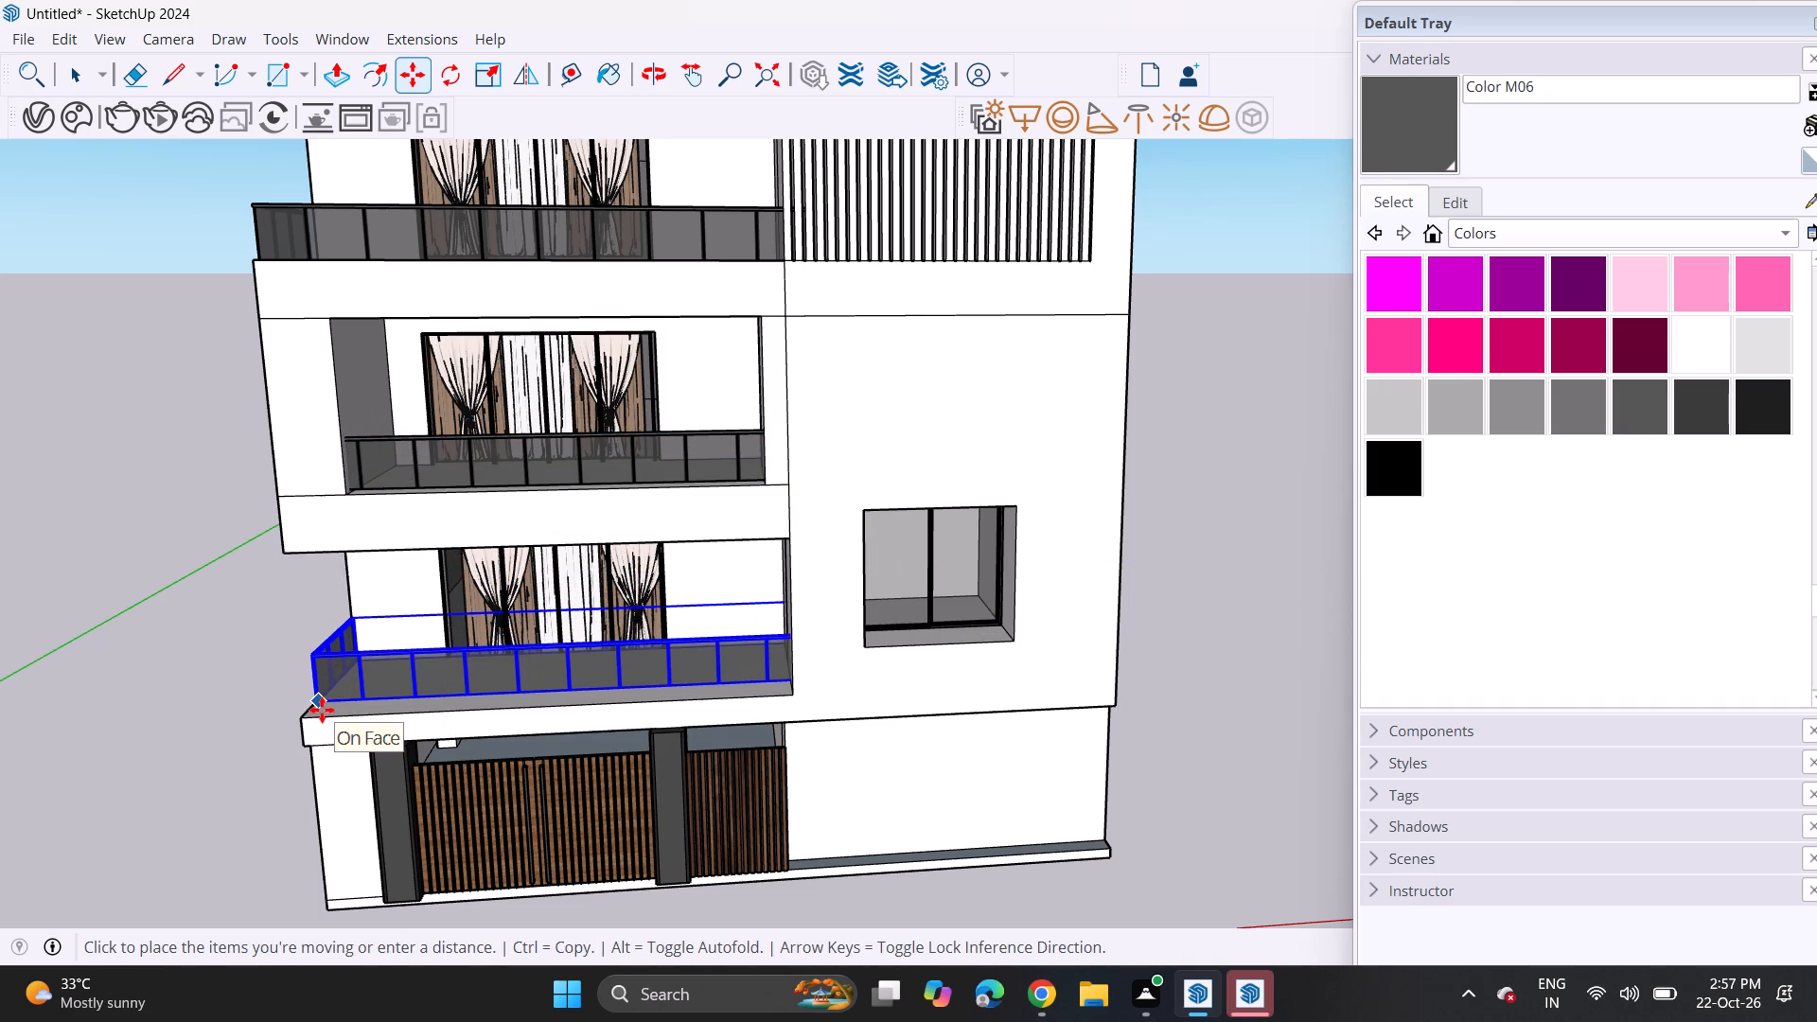
{"action": "scroll", "coordinate": [318, 708], "scroll_direction": "up", "scroll_amount": 7}
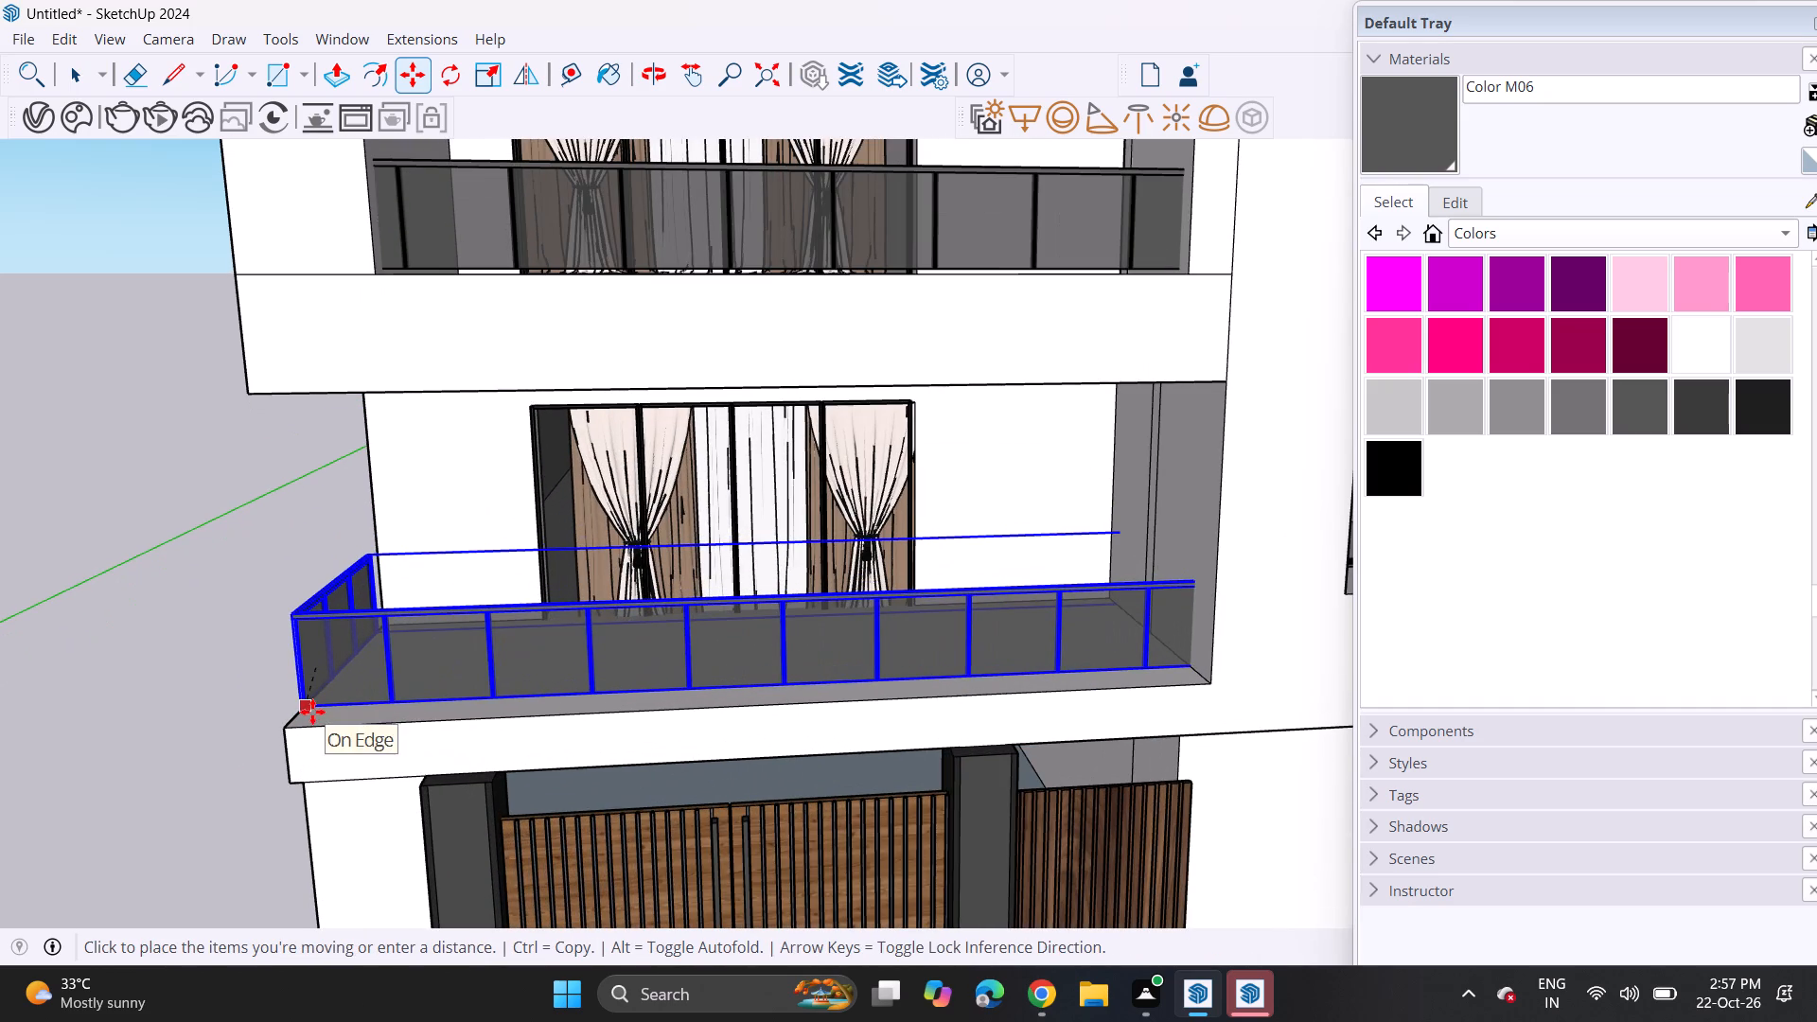
{"action": "left_click", "coordinate": [312, 712]}
{"action": "key", "text": "space"}
{"action": "left_click", "coordinate": [264, 541]}
Move the two-pane window in the blank wall forward from the back of its recess to the opening's outer lower corner.
{"action": "scroll", "coordinate": [275, 603], "scroll_direction": "down", "scroll_amount": 6}
{"action": "middle_click_drag", "start_coordinate": [385, 682], "coordinate": [401, 628]}
{"action": "scroll", "coordinate": [396, 673], "scroll_direction": "up", "scroll_amount": 2}
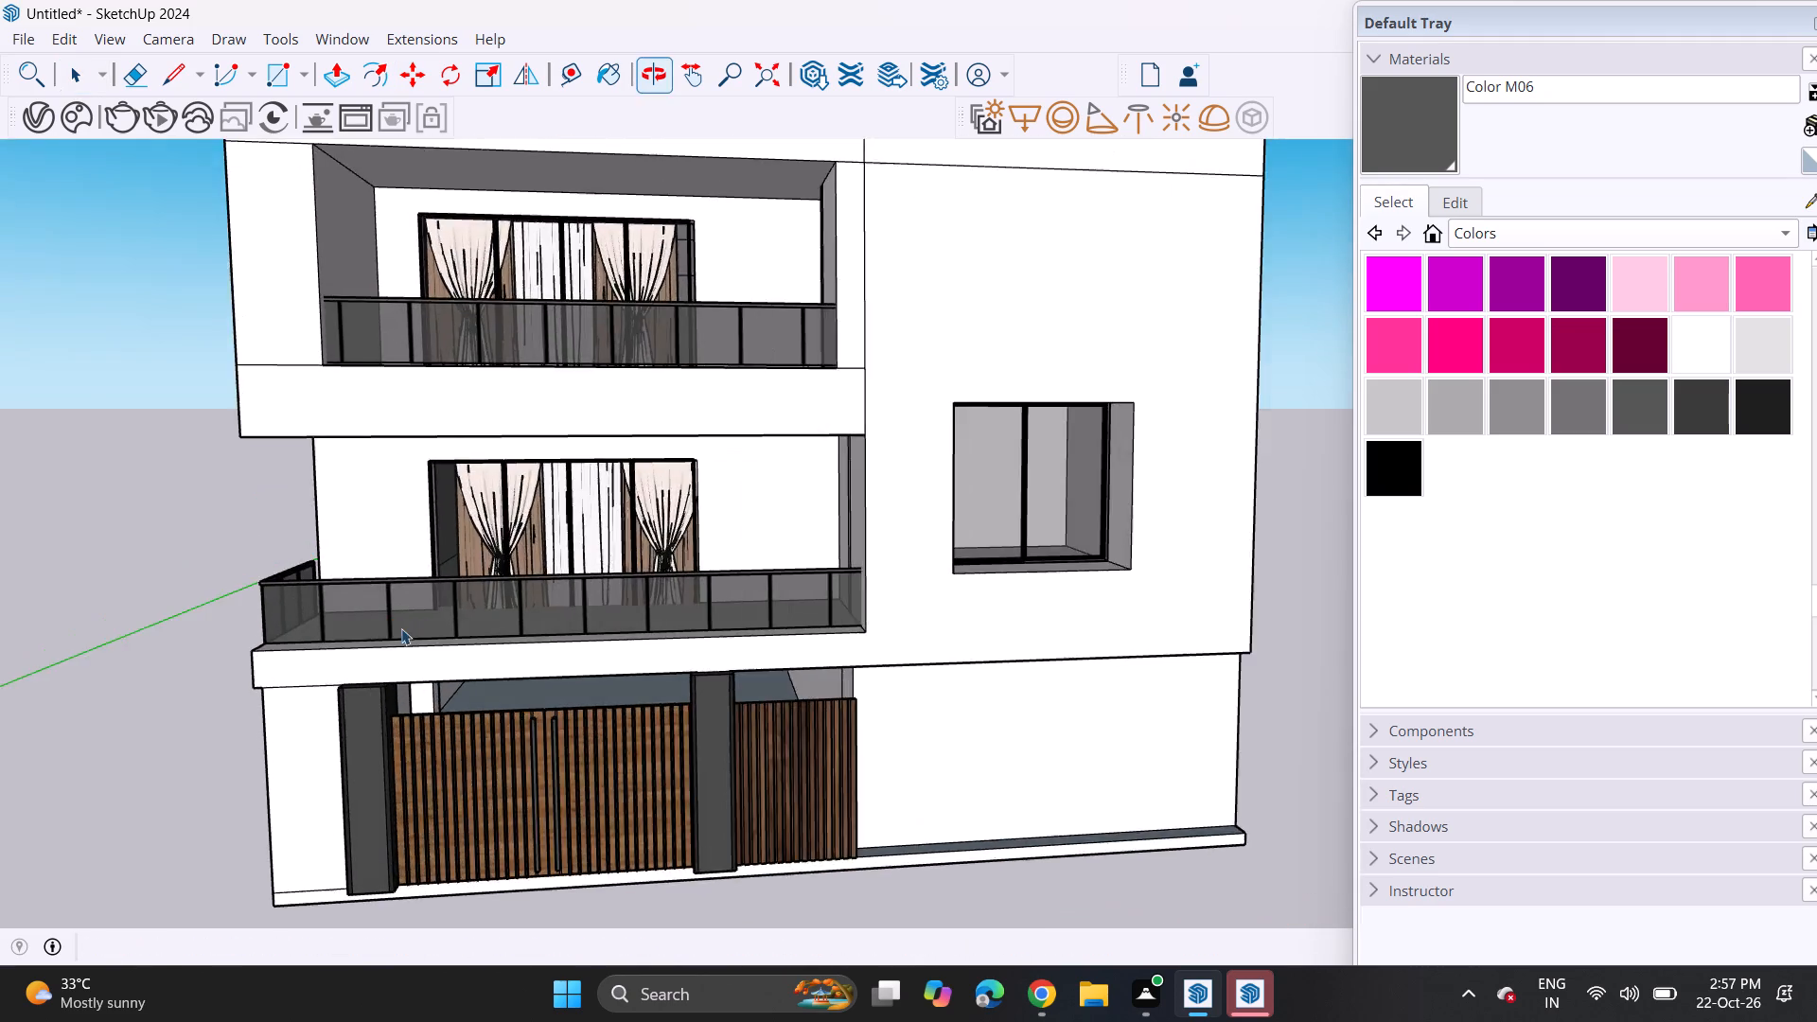
{"action": "scroll", "coordinate": [400, 628], "scroll_direction": "down", "scroll_amount": 7}
{"action": "middle_click_drag", "start_coordinate": [512, 659], "coordinate": [623, 727]}
{"action": "middle_click_drag", "start_coordinate": [658, 706], "coordinate": [626, 684]}
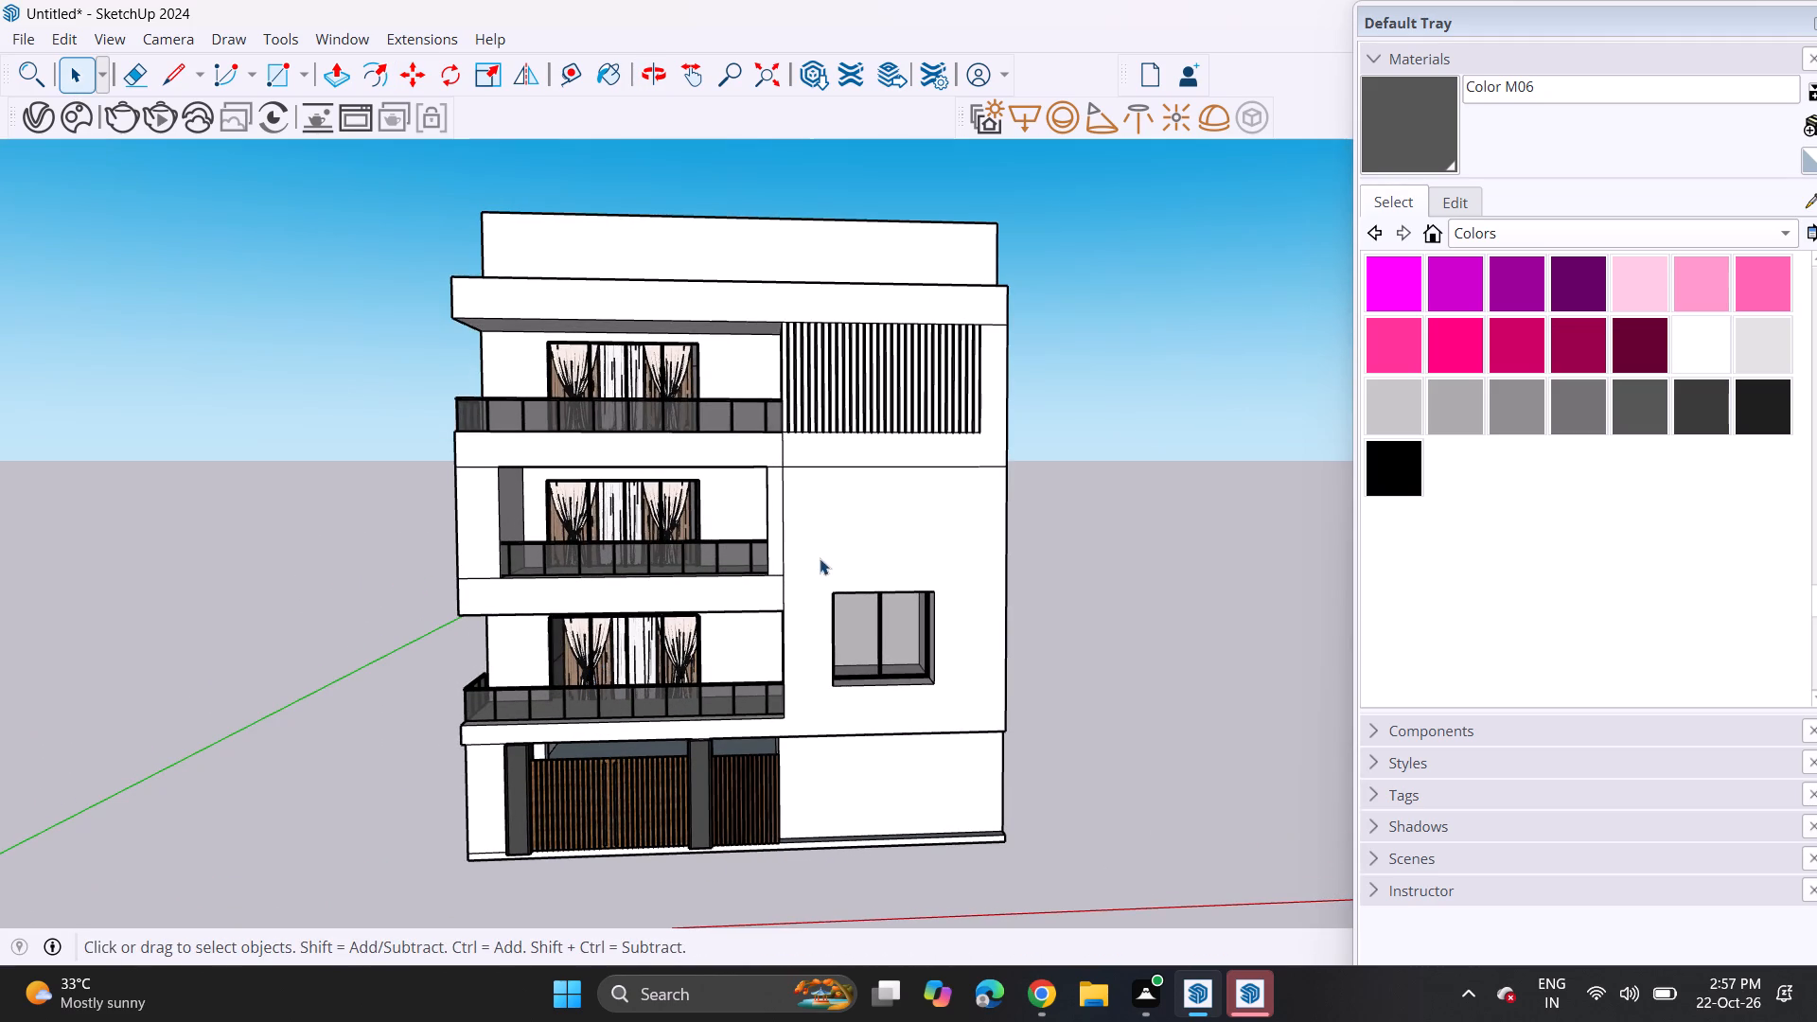
{"action": "scroll", "coordinate": [880, 637], "scroll_direction": "up", "scroll_amount": 11}
{"action": "left_click", "coordinate": [905, 702]}
{"action": "scroll", "coordinate": [906, 711], "scroll_direction": "up", "scroll_amount": 1}
{"action": "middle_click_drag", "start_coordinate": [795, 750], "coordinate": [570, 832]}
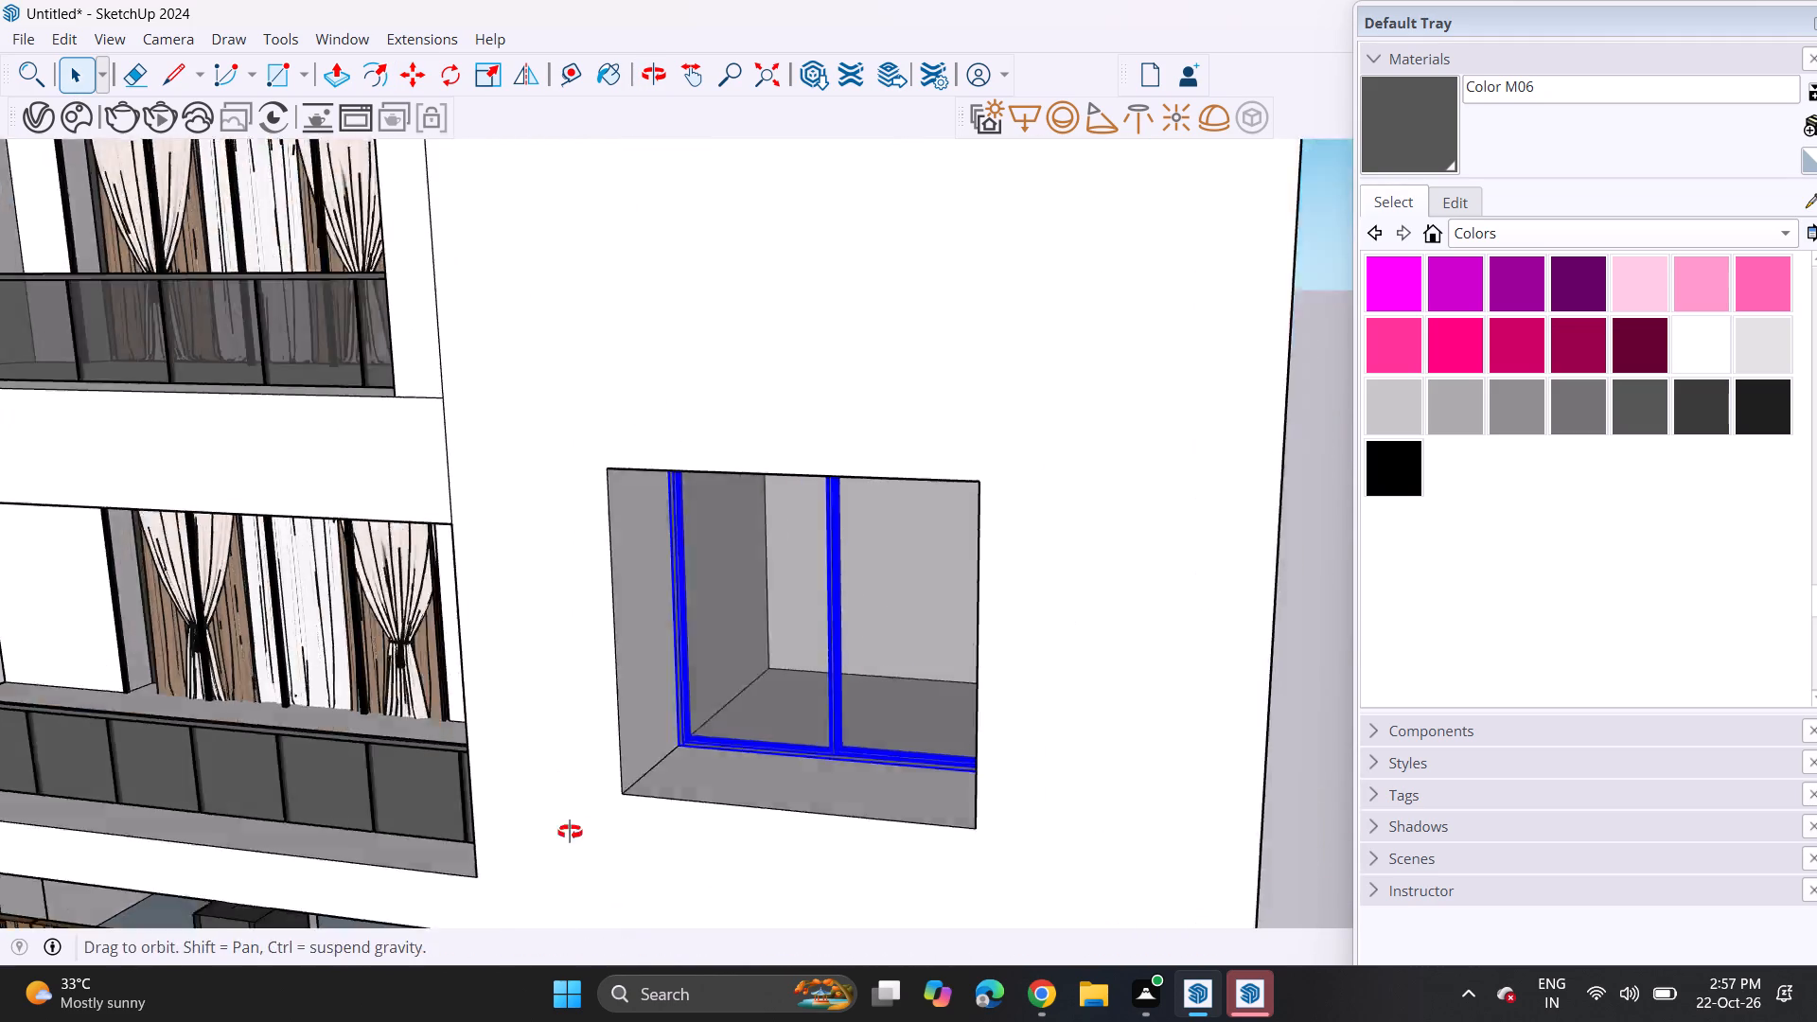
{"action": "middle_click_drag", "start_coordinate": [570, 832], "coordinate": [565, 832]}
{"action": "scroll", "coordinate": [598, 775], "scroll_direction": "up", "scroll_amount": 4}
{"action": "key", "text": "comma"}
{"action": "key", "text": "m"}
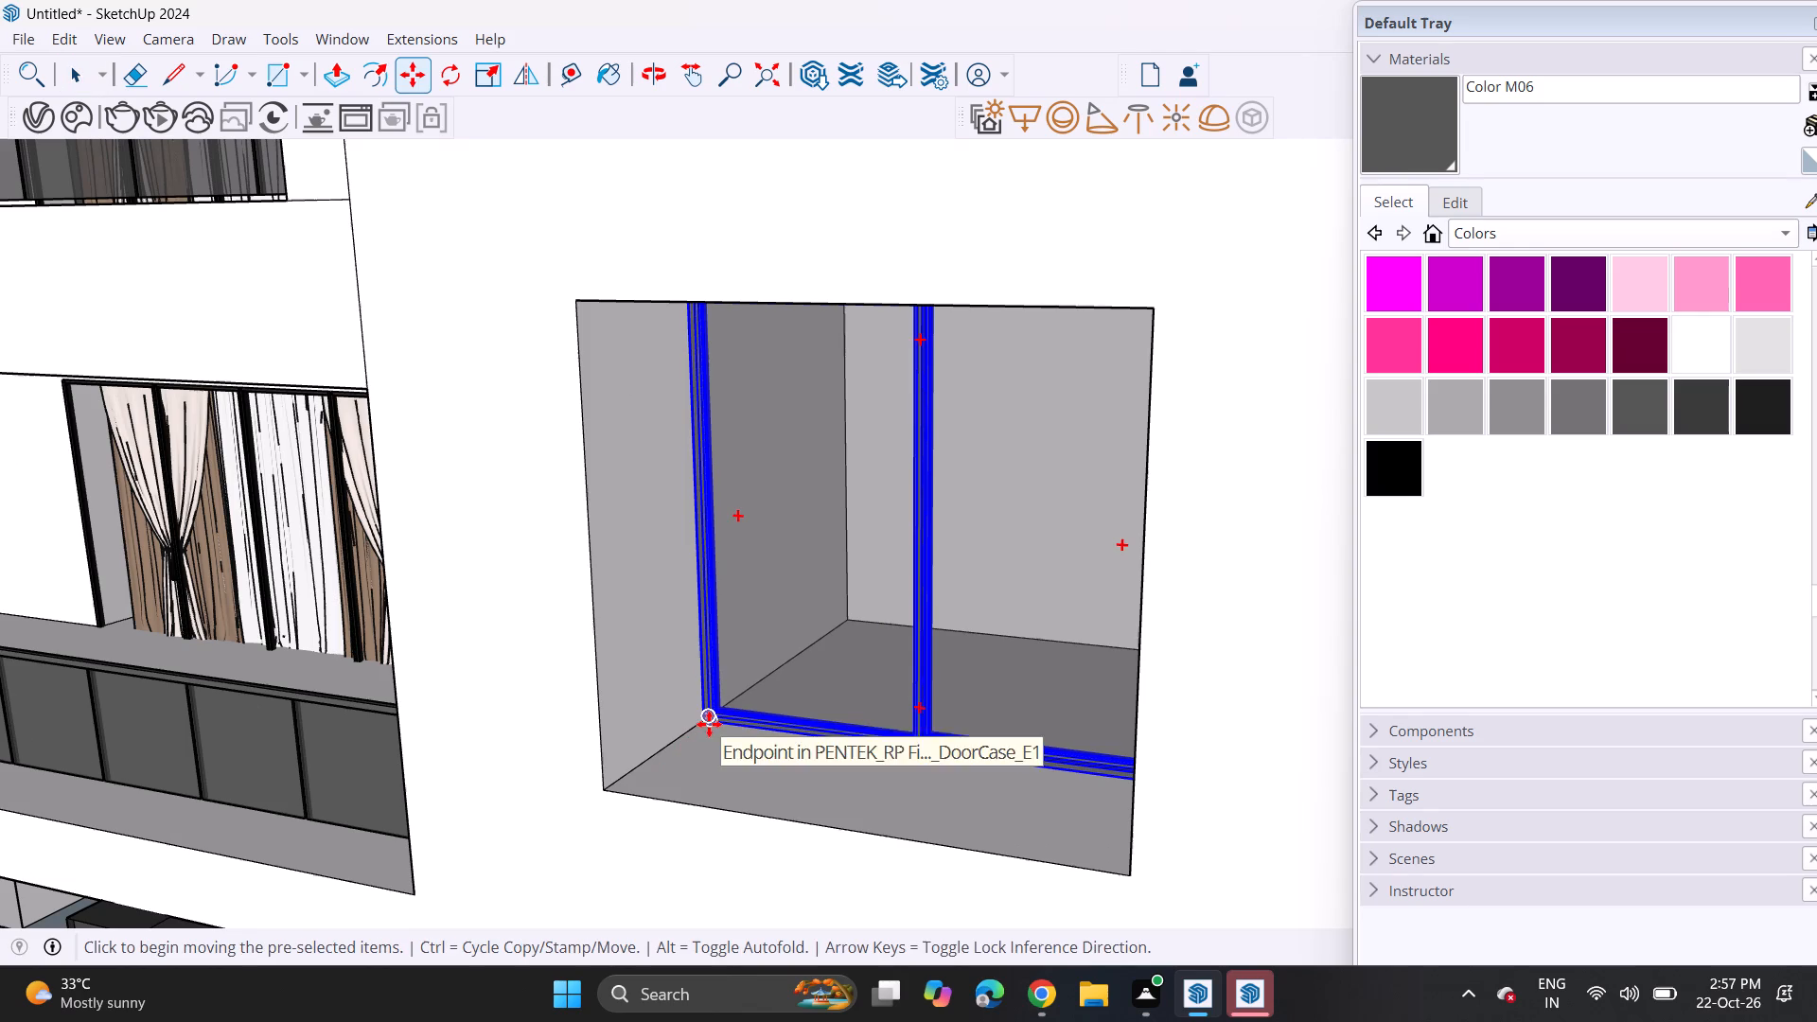
{"action": "left_click", "coordinate": [709, 724]}
{"action": "left_click", "coordinate": [613, 795]}
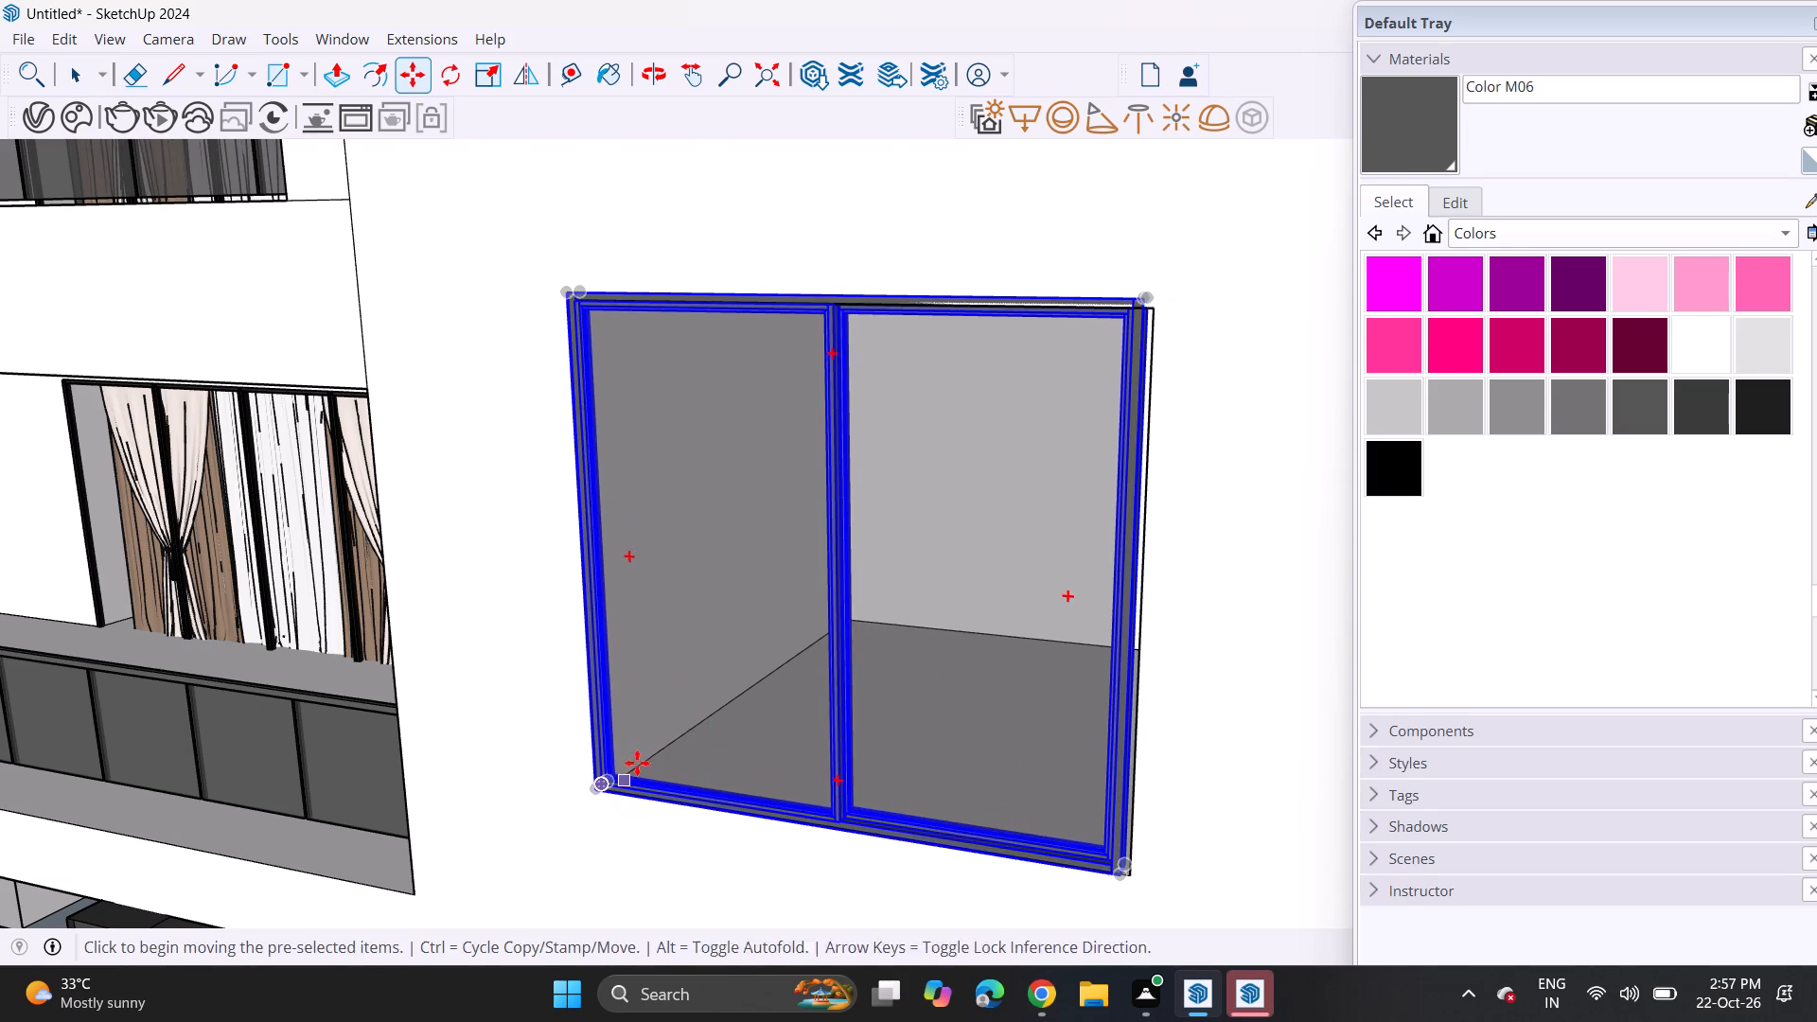
Shift the two-pane window slightly sideways so its frame corner meets the wall opening's corner.
{"action": "scroll", "coordinate": [646, 740], "scroll_direction": "down", "scroll_amount": 7}
{"action": "middle_click_drag", "start_coordinate": [643, 749], "coordinate": [723, 754]}
{"action": "scroll", "coordinate": [680, 786], "scroll_direction": "up", "scroll_amount": 11}
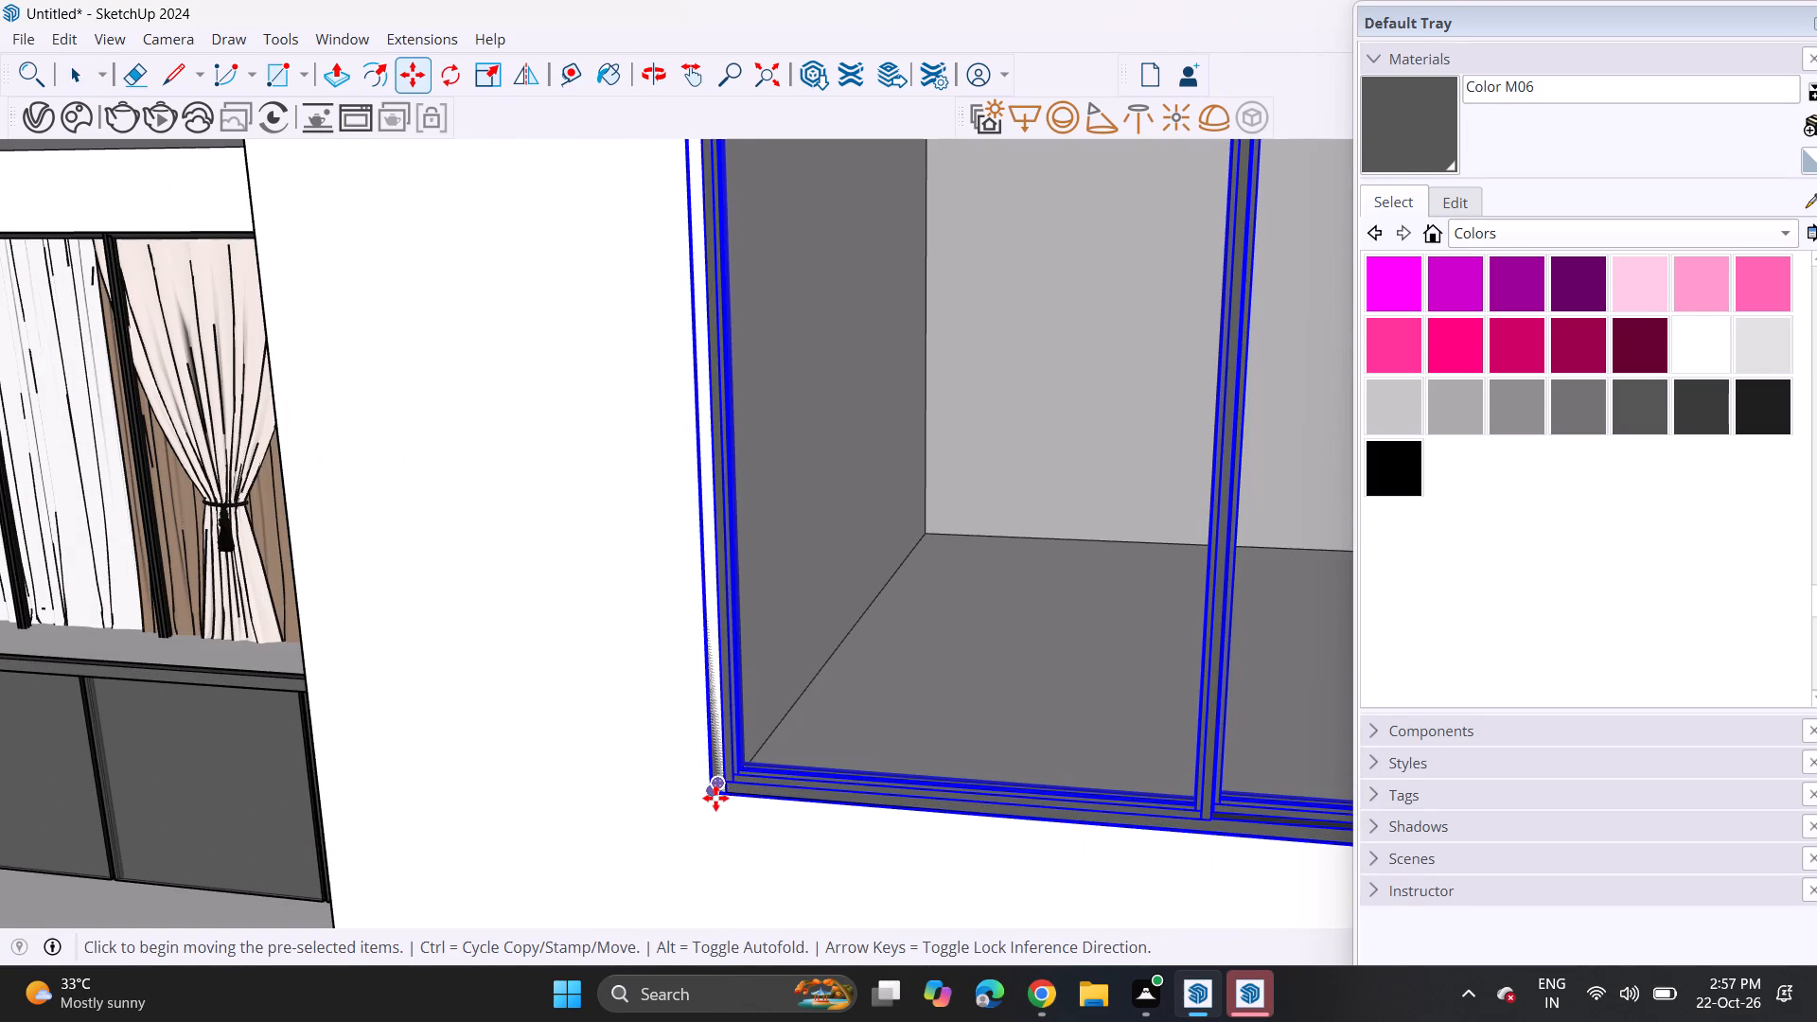
{"action": "left_click", "coordinate": [715, 798]}
{"action": "left_click", "coordinate": [732, 795]}
{"action": "scroll", "coordinate": [705, 751], "scroll_direction": "up", "scroll_amount": 1}
{"action": "scroll", "coordinate": [705, 751], "scroll_direction": "down", "scroll_amount": 20}
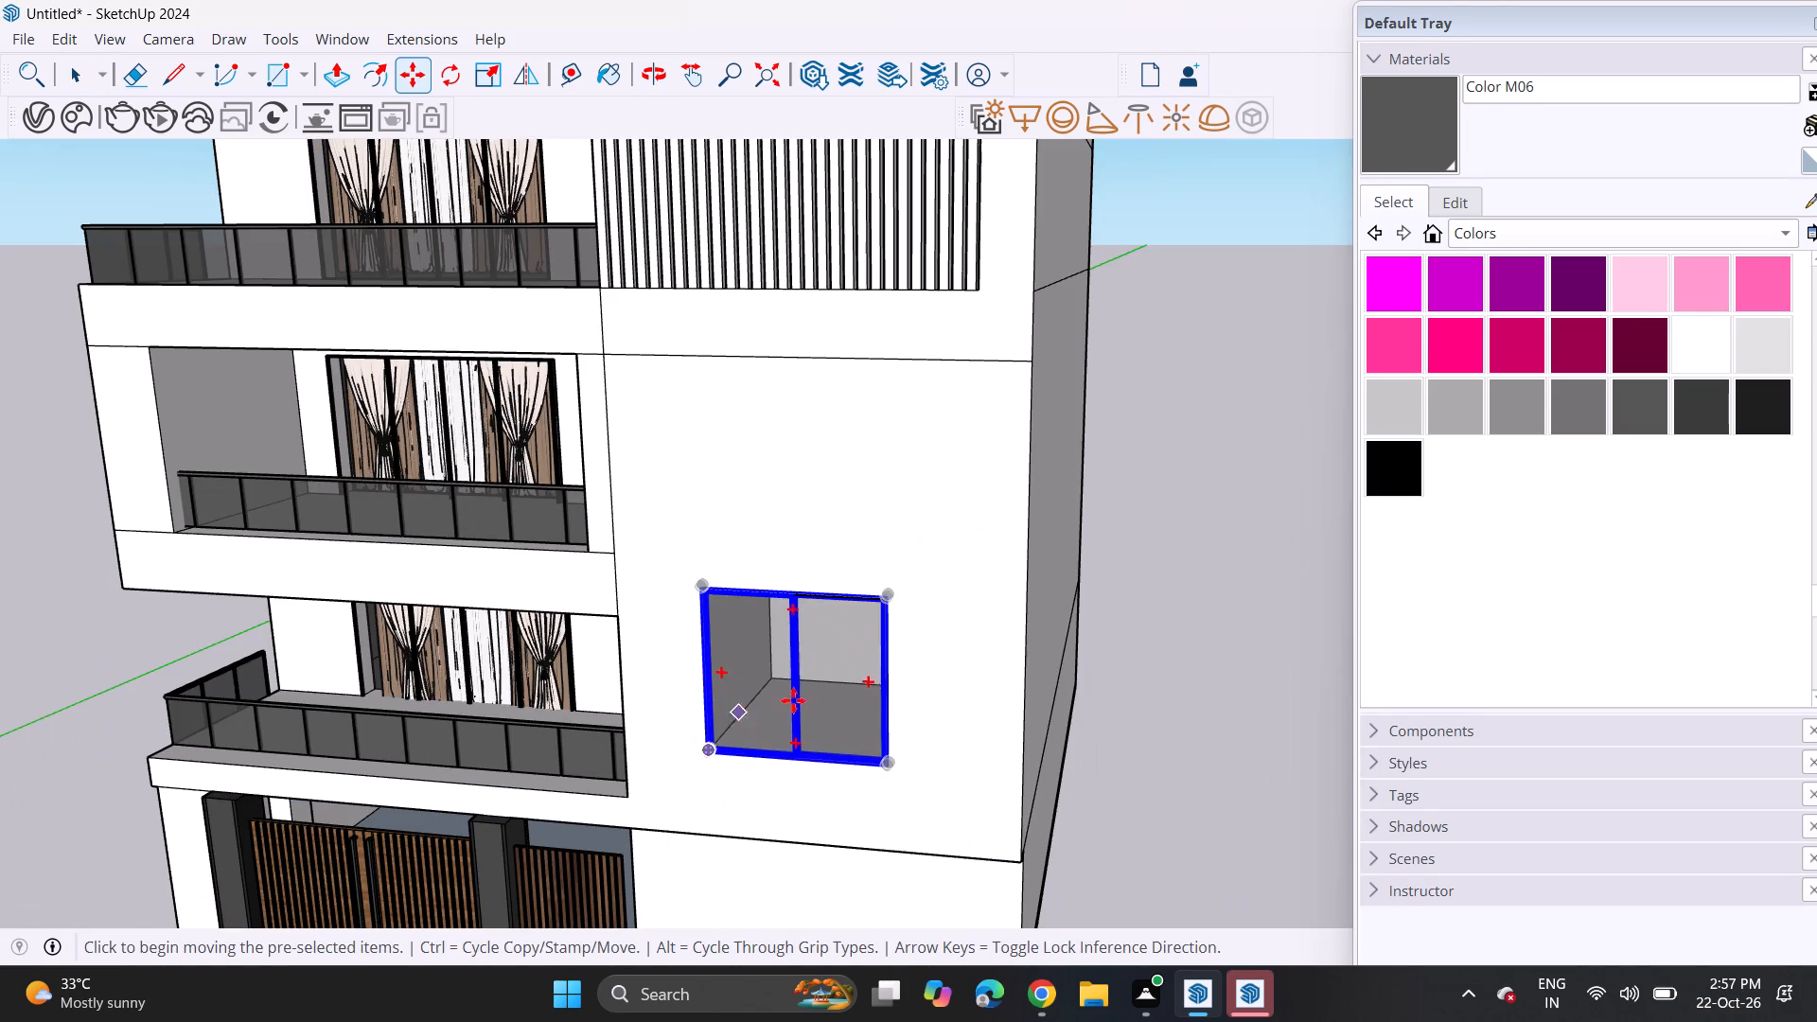
{"action": "key", "text": "space"}
{"action": "left_click", "coordinate": [1152, 591]}
Examine the whole front elevation with its three balcony railings and the repositioned window.
{"action": "scroll", "coordinate": [791, 749], "scroll_direction": "up", "scroll_amount": 1}
{"action": "middle_click_drag", "start_coordinate": [794, 740], "coordinate": [854, 650]}
{"action": "scroll", "coordinate": [836, 671], "scroll_direction": "down", "scroll_amount": 5}
{"action": "middle_click_drag", "start_coordinate": [765, 731], "coordinate": [944, 759]}
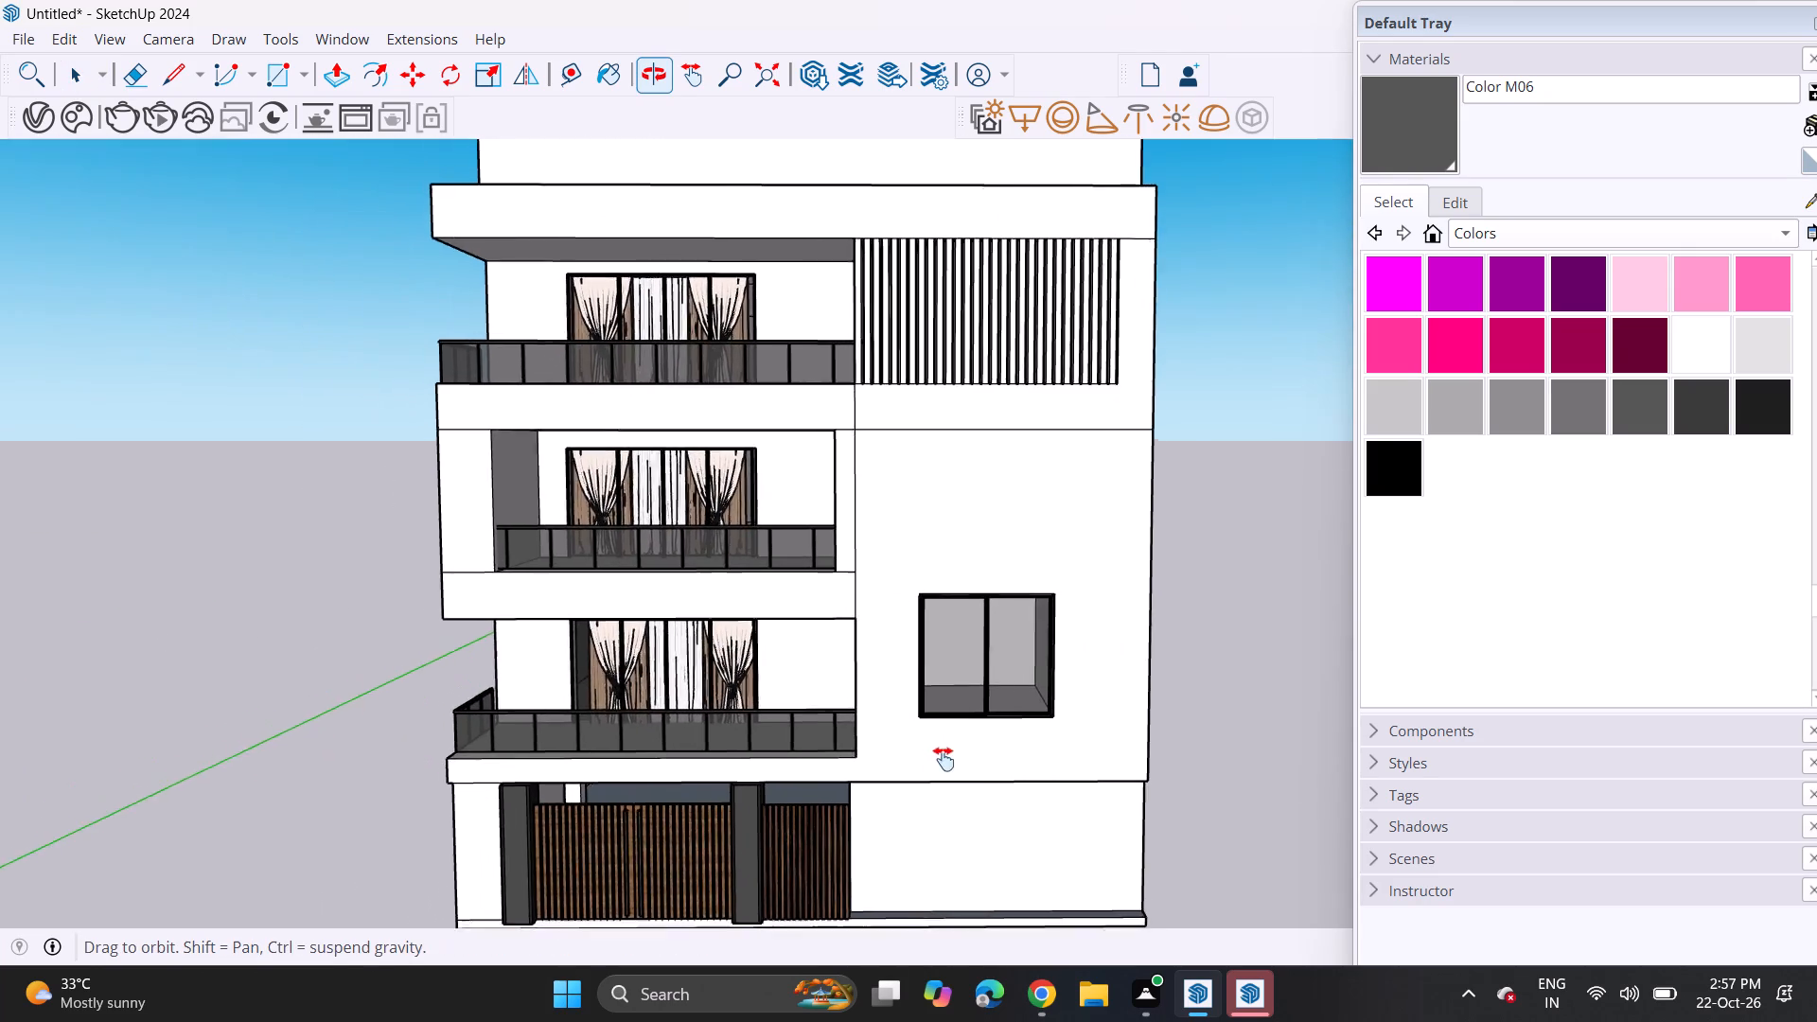
{"action": "middle_click_drag", "start_coordinate": [944, 759], "coordinate": [1014, 674]}
{"action": "middle_click_drag", "start_coordinate": [887, 687], "coordinate": [745, 748]}
{"action": "scroll", "coordinate": [873, 689], "scroll_direction": "up", "scroll_amount": 1}
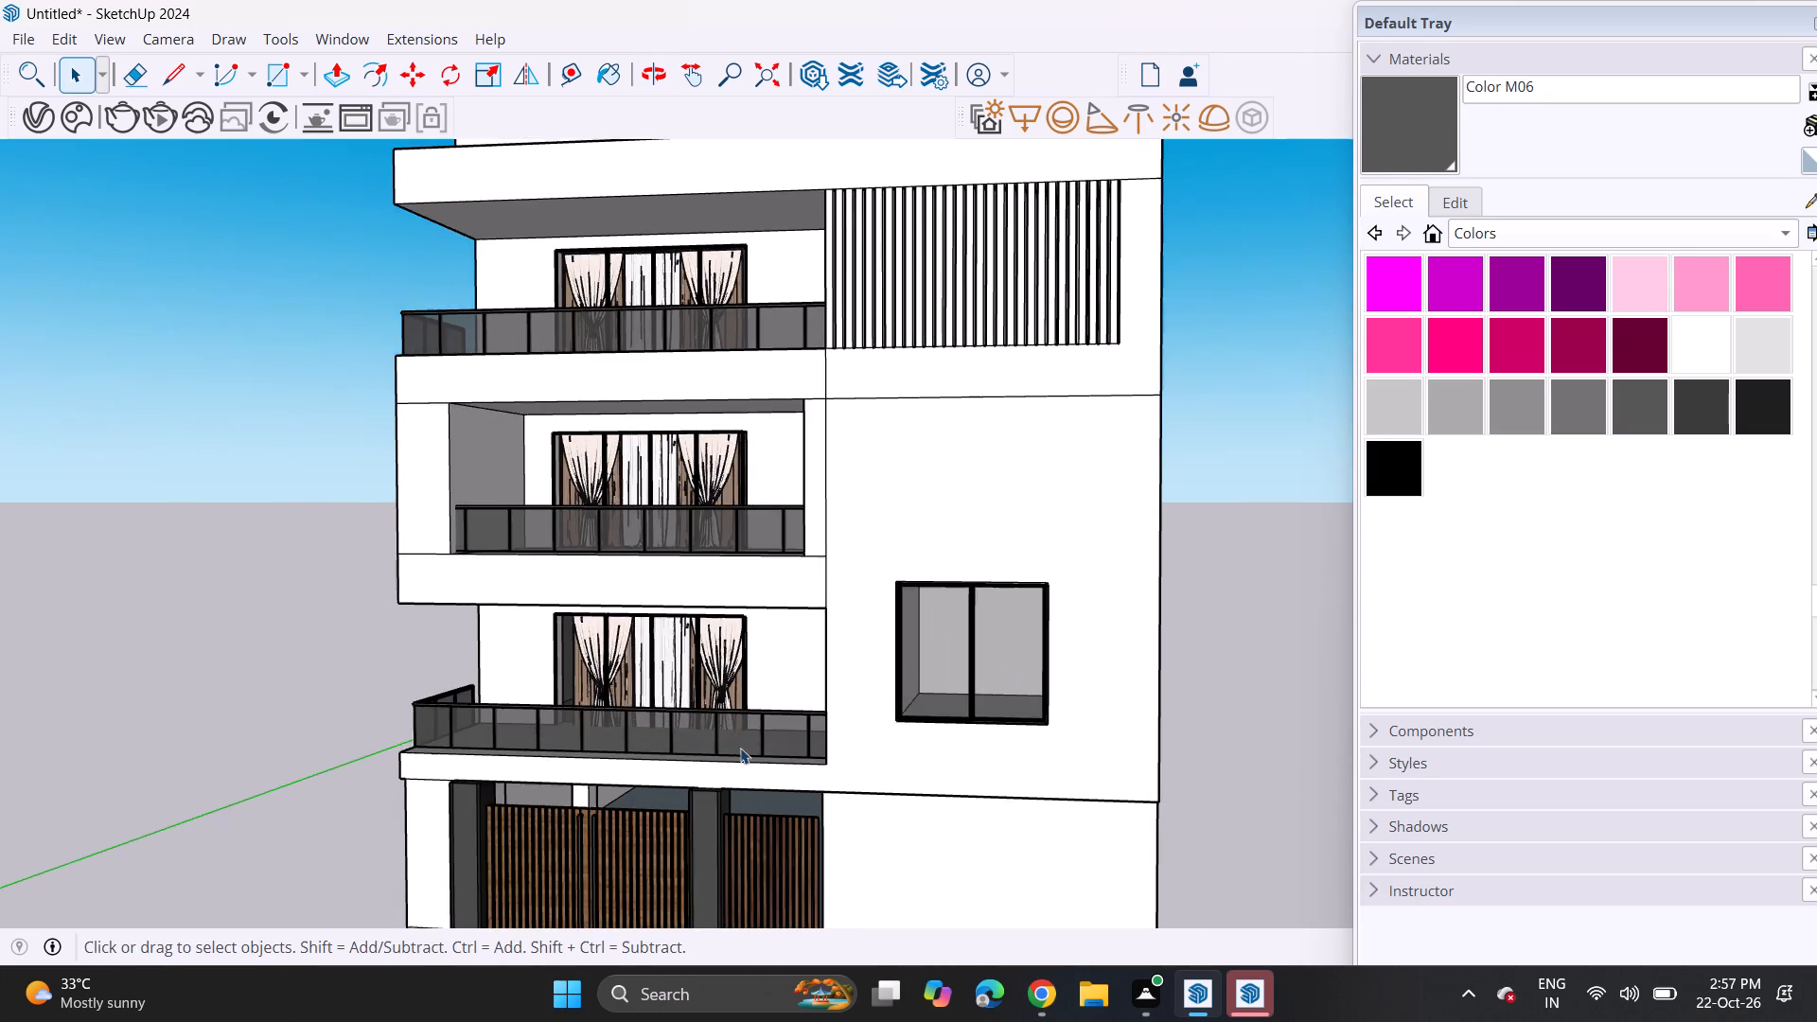
{"action": "scroll", "coordinate": [765, 718], "scroll_direction": "down", "scroll_amount": 5}
{"action": "middle_click_drag", "start_coordinate": [753, 696], "coordinate": [845, 790]}
{"action": "middle_click_drag", "start_coordinate": [856, 758], "coordinate": [921, 737]}
{"action": "scroll", "coordinate": [919, 737], "scroll_direction": "up", "scroll_amount": 1}
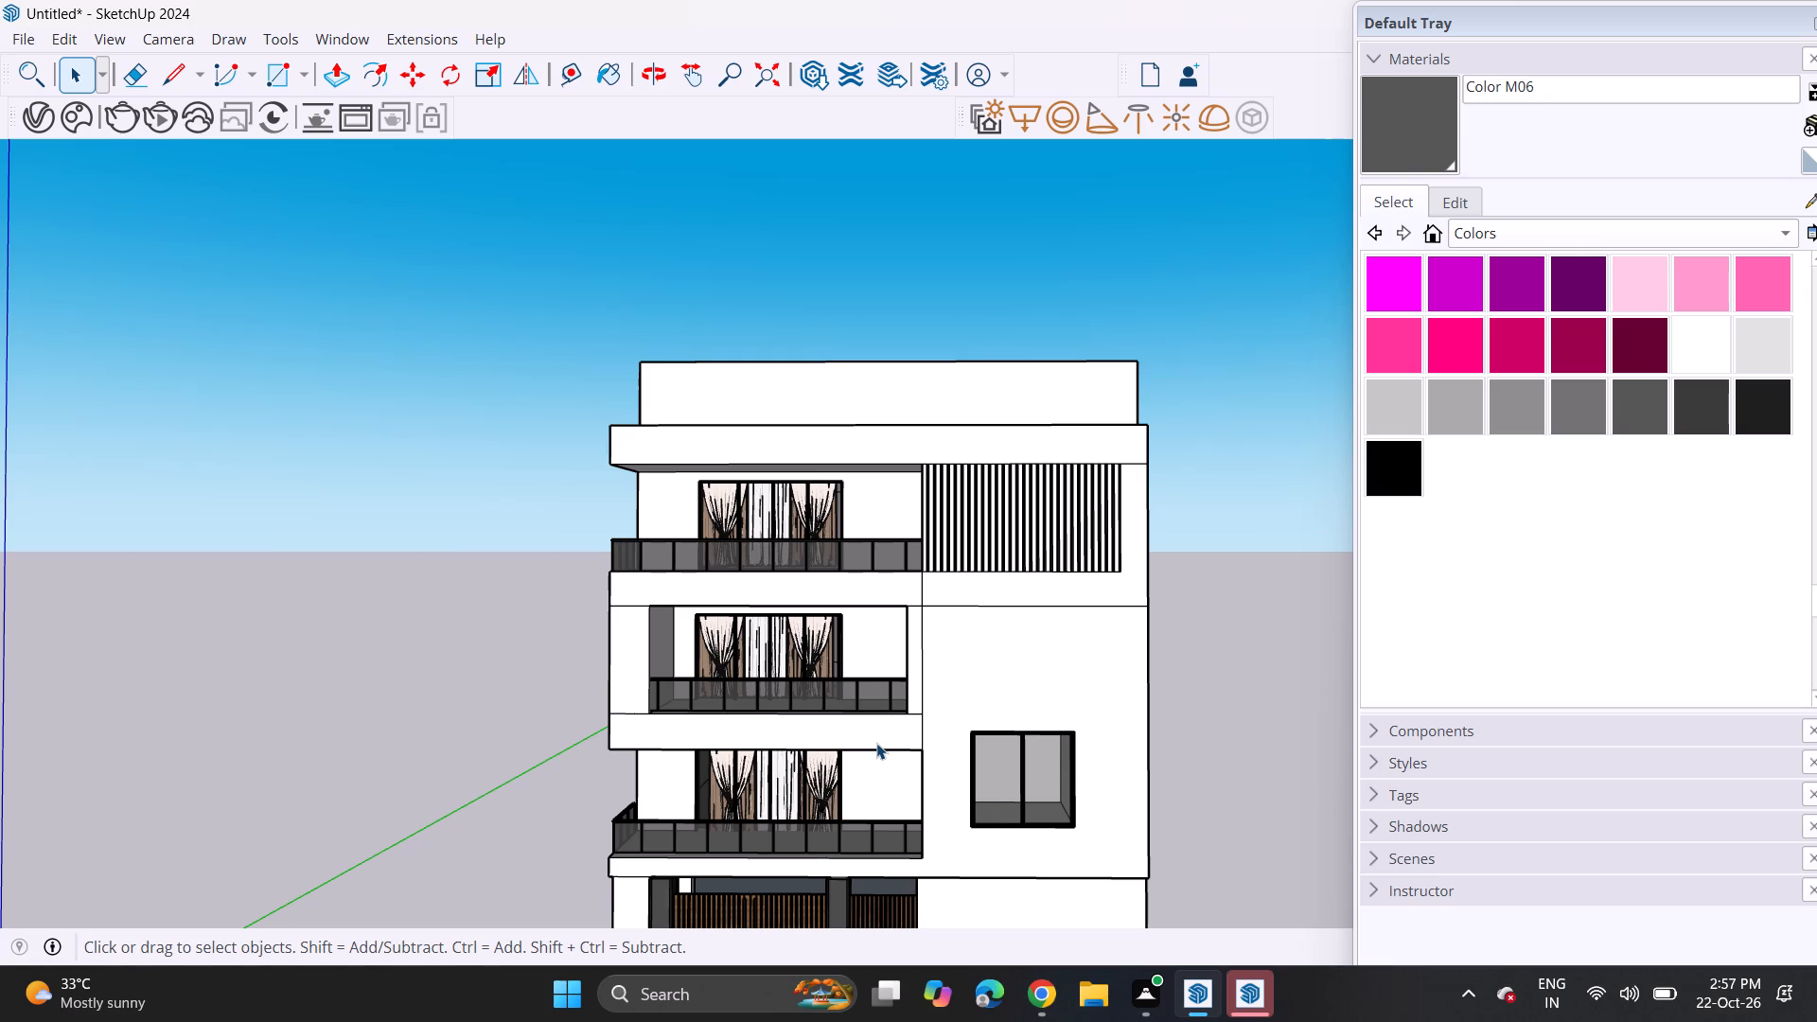
Draw an inset line on the top balcony's soffit from the back wall toward the front, then along the front edge to the slatted panel.
{"action": "middle_click_drag", "start_coordinate": [700, 496], "coordinate": [690, 402]}
{"action": "scroll", "coordinate": [679, 460], "scroll_direction": "up", "scroll_amount": 11}
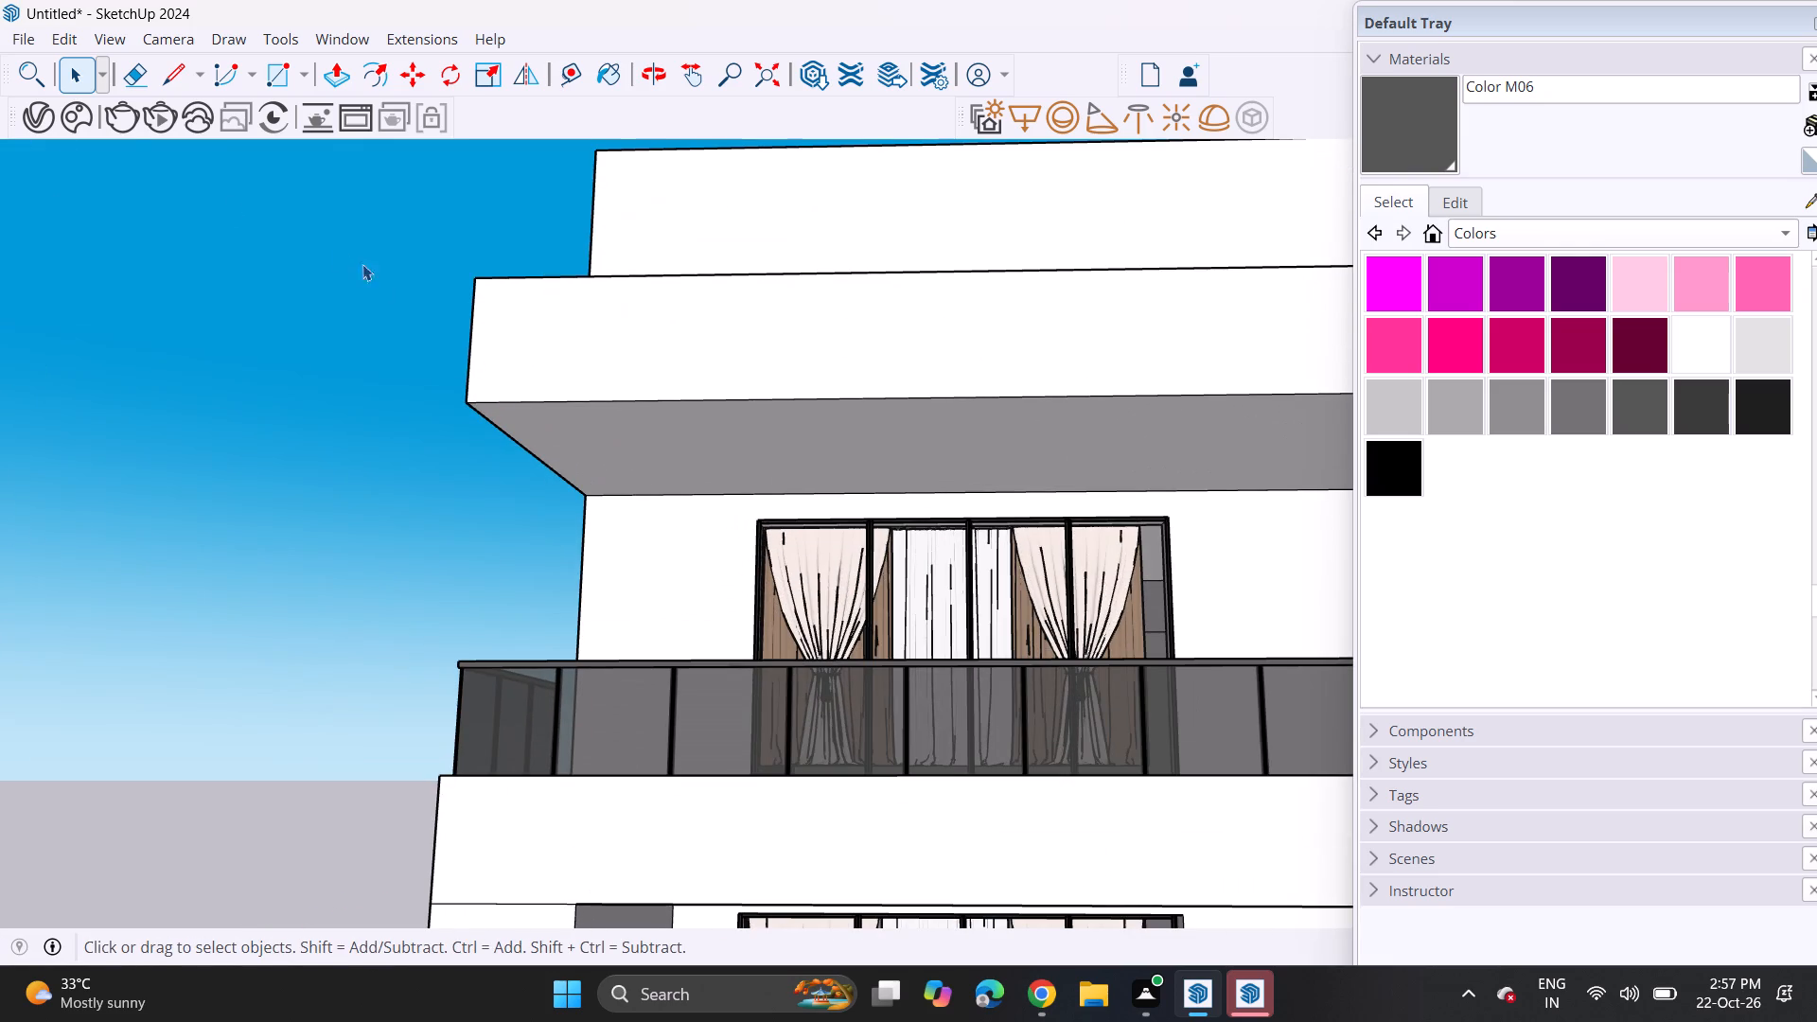
{"action": "left_click", "coordinate": [170, 91]}
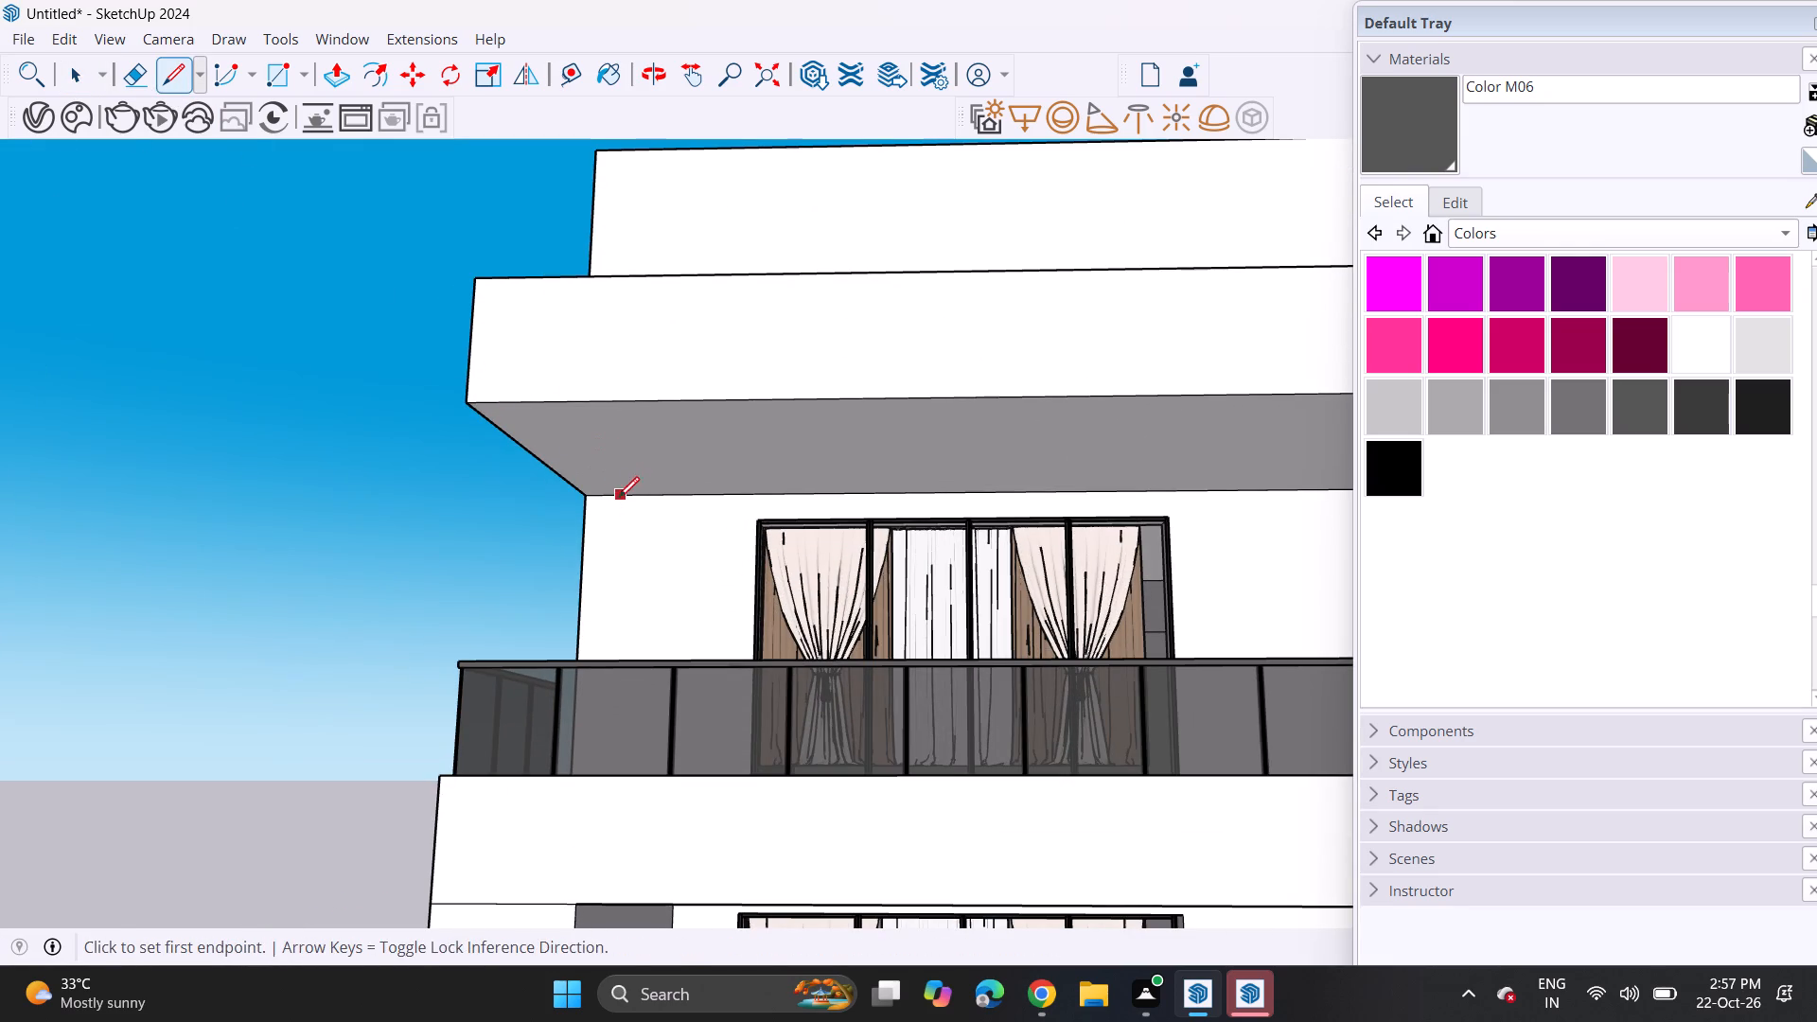
{"action": "left_click", "coordinate": [617, 494]}
{"action": "left_click", "coordinate": [541, 413]}
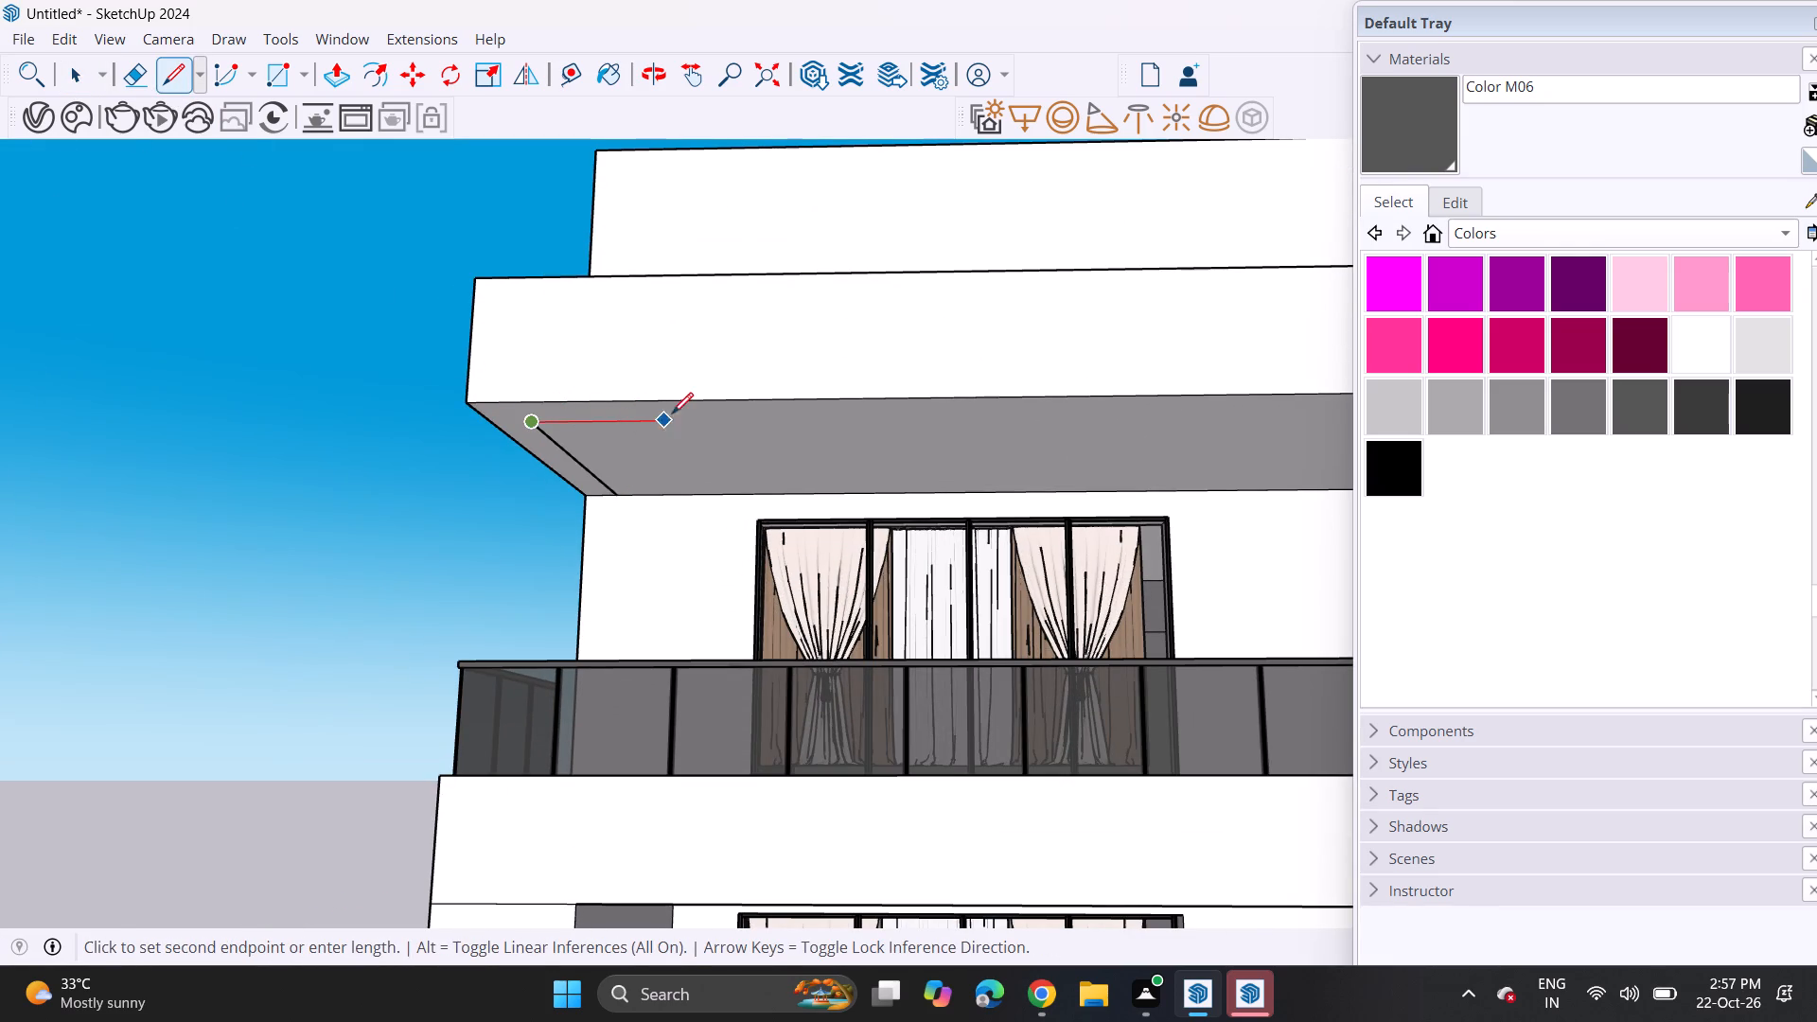
{"action": "scroll", "coordinate": [673, 414], "scroll_direction": "down", "scroll_amount": 4}
{"action": "scroll", "coordinate": [676, 420], "scroll_direction": "up", "scroll_amount": 1}
{"action": "middle_click_drag", "start_coordinate": [676, 420], "coordinate": [381, 429]}
{"action": "middle_click_drag", "start_coordinate": [699, 446], "coordinate": [907, 411]}
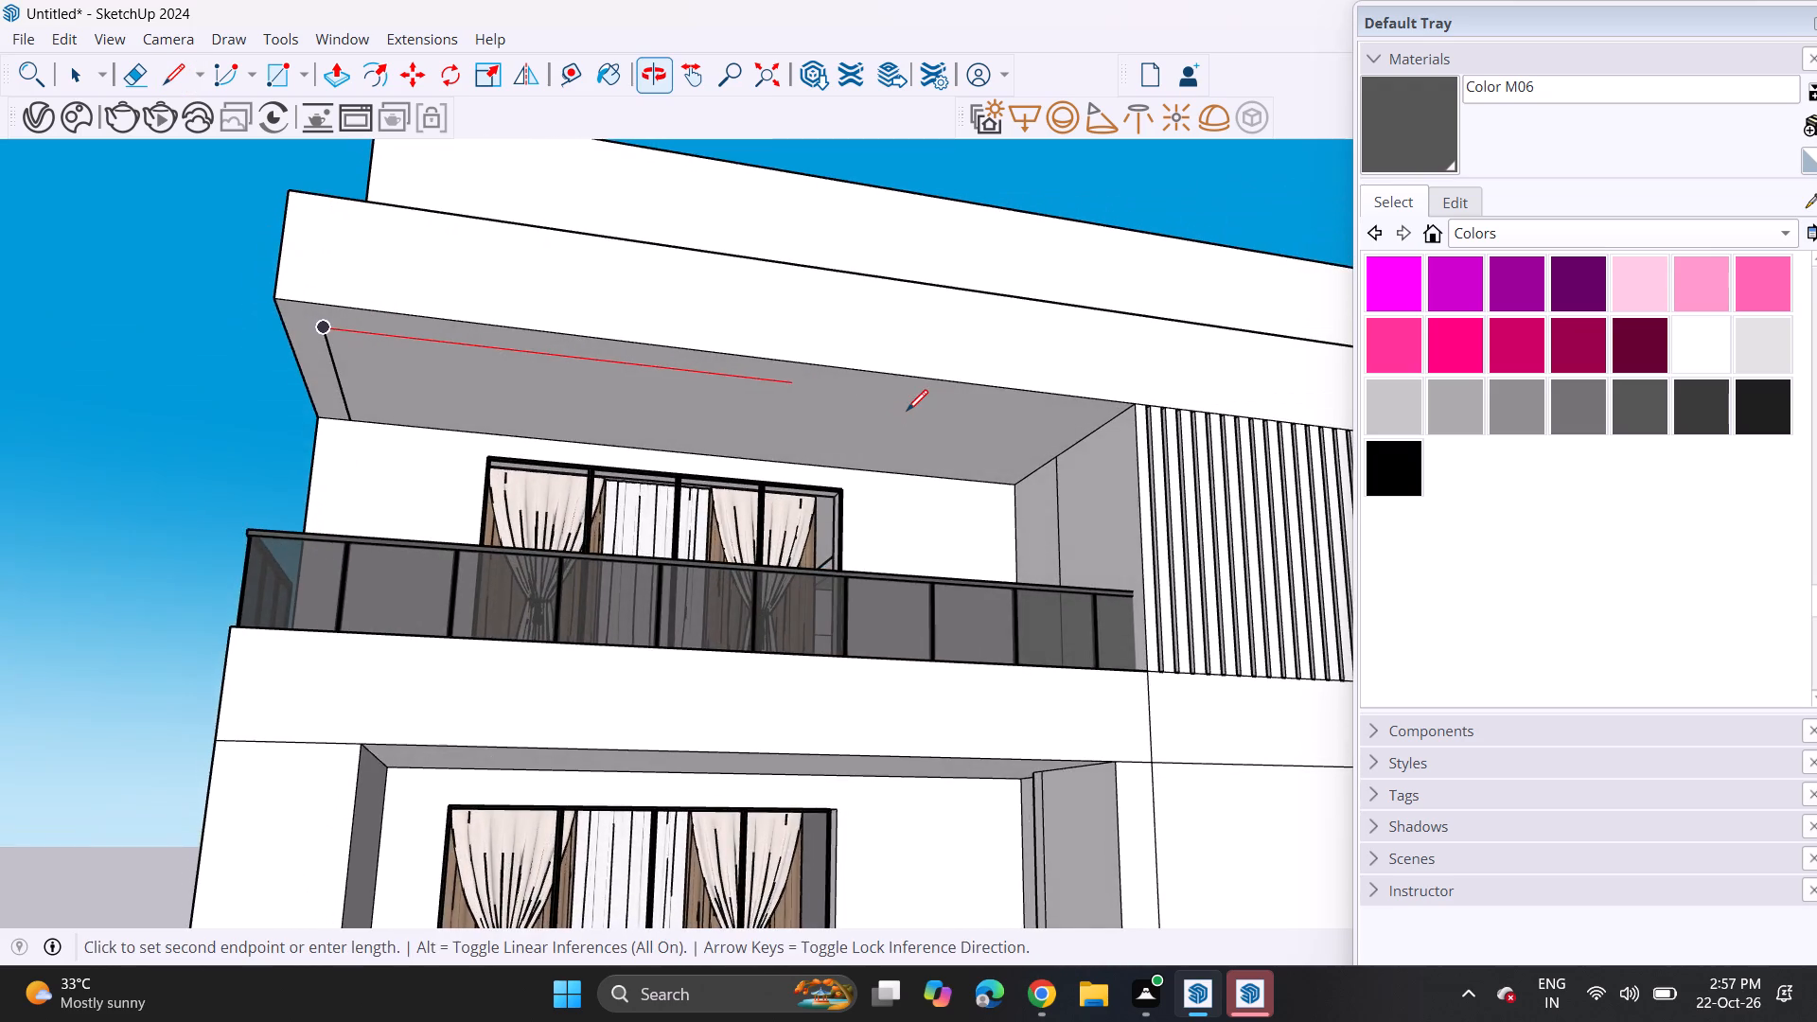
{"action": "middle_click_drag", "start_coordinate": [907, 411], "coordinate": [903, 411]}
{"action": "scroll", "coordinate": [911, 411], "scroll_direction": "up", "scroll_amount": 5}
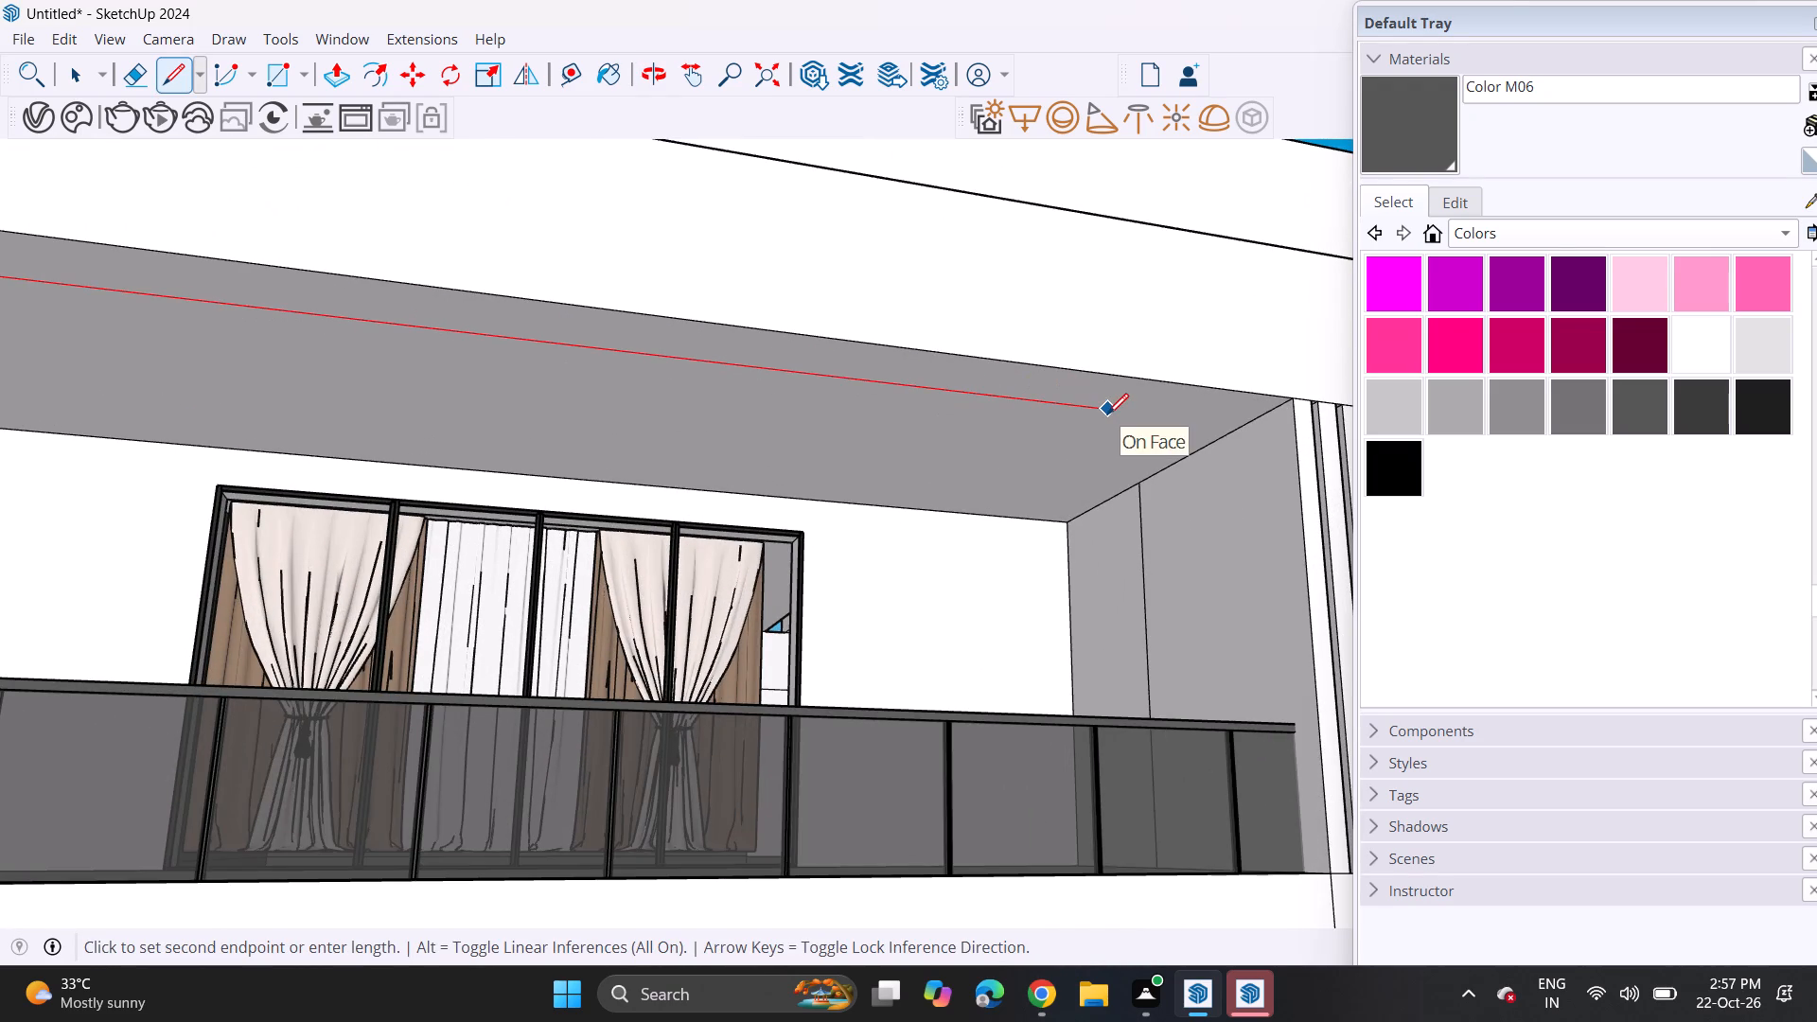
{"action": "scroll", "coordinate": [1107, 414], "scroll_direction": "down", "scroll_amount": 6}
{"action": "scroll", "coordinate": [1120, 414], "scroll_direction": "up", "scroll_amount": 1}
{"action": "middle_click_drag", "start_coordinate": [1111, 414], "coordinate": [410, 442], "text": "shift"}
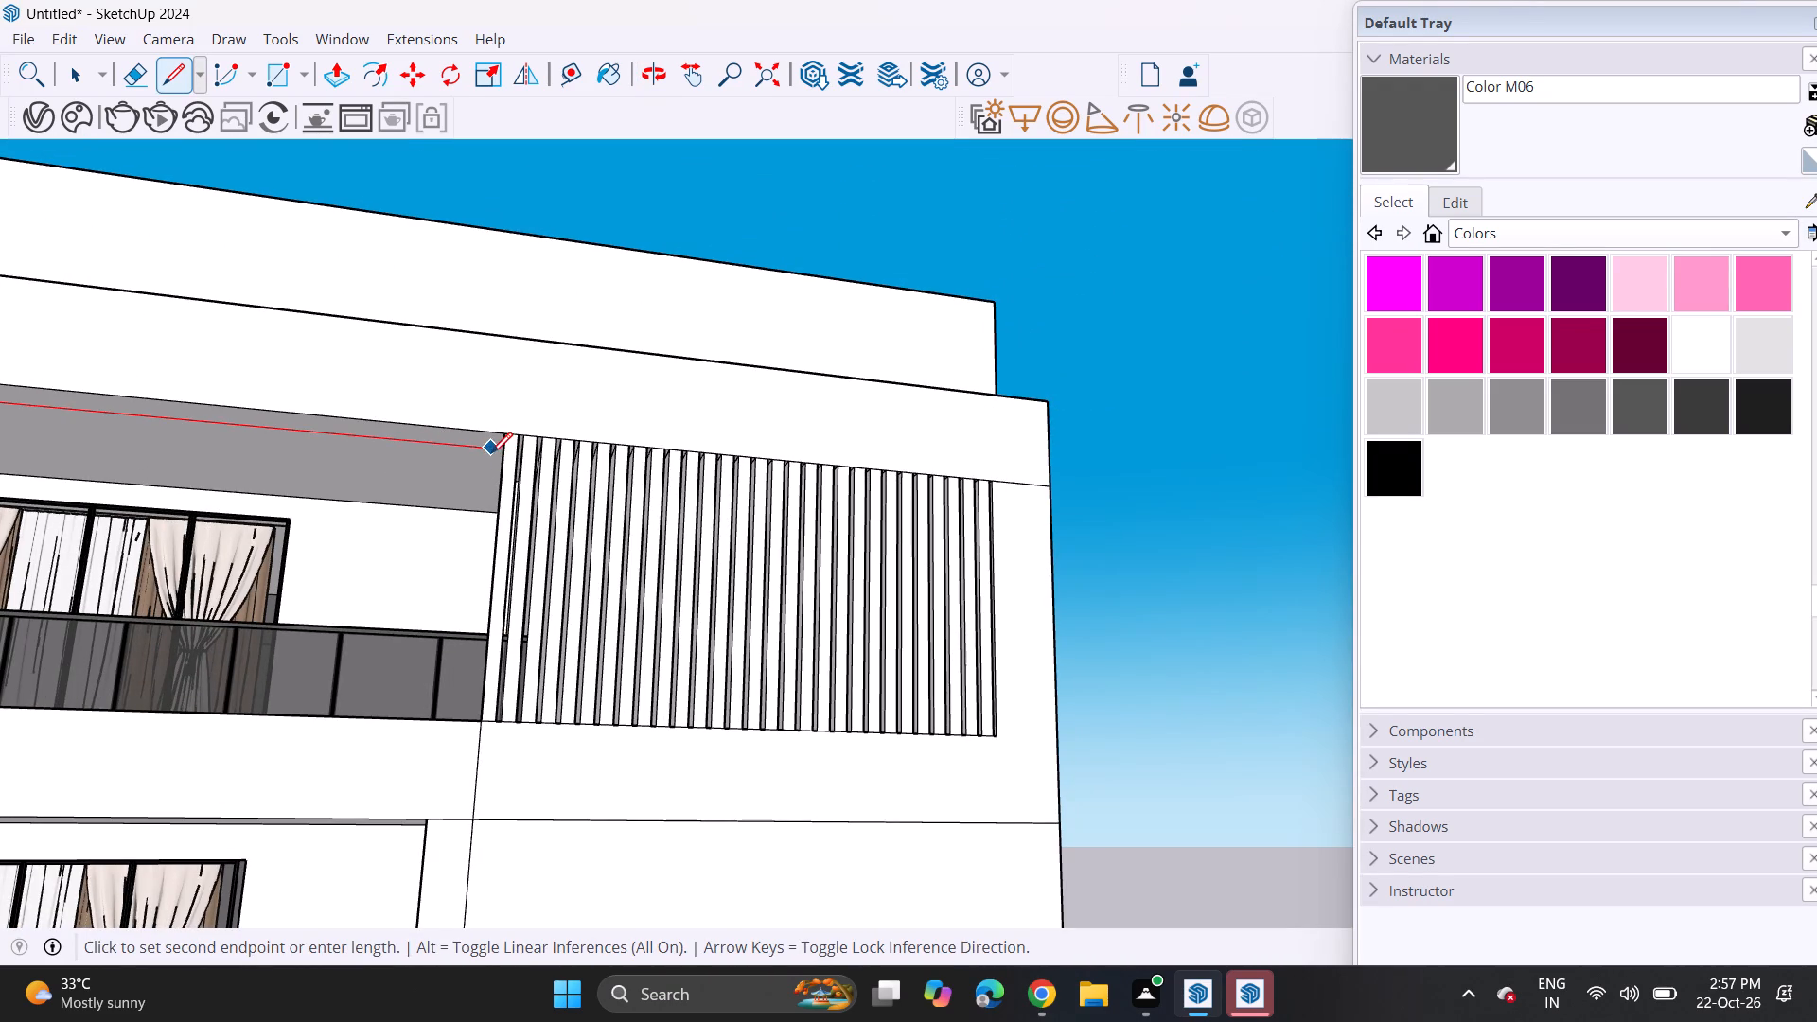
{"action": "left_click", "coordinate": [495, 449]}
Push/pull the slatted panel's first slat, beside the top balcony, back to the inset line on the soffit.
{"action": "scroll", "coordinate": [511, 498], "scroll_direction": "up", "scroll_amount": 1}
{"action": "middle_click_drag", "start_coordinate": [620, 693], "coordinate": [660, 735]}
{"action": "left_click", "coordinate": [345, 92]}
{"action": "middle_click_drag", "start_coordinate": [397, 308], "coordinate": [464, 445]}
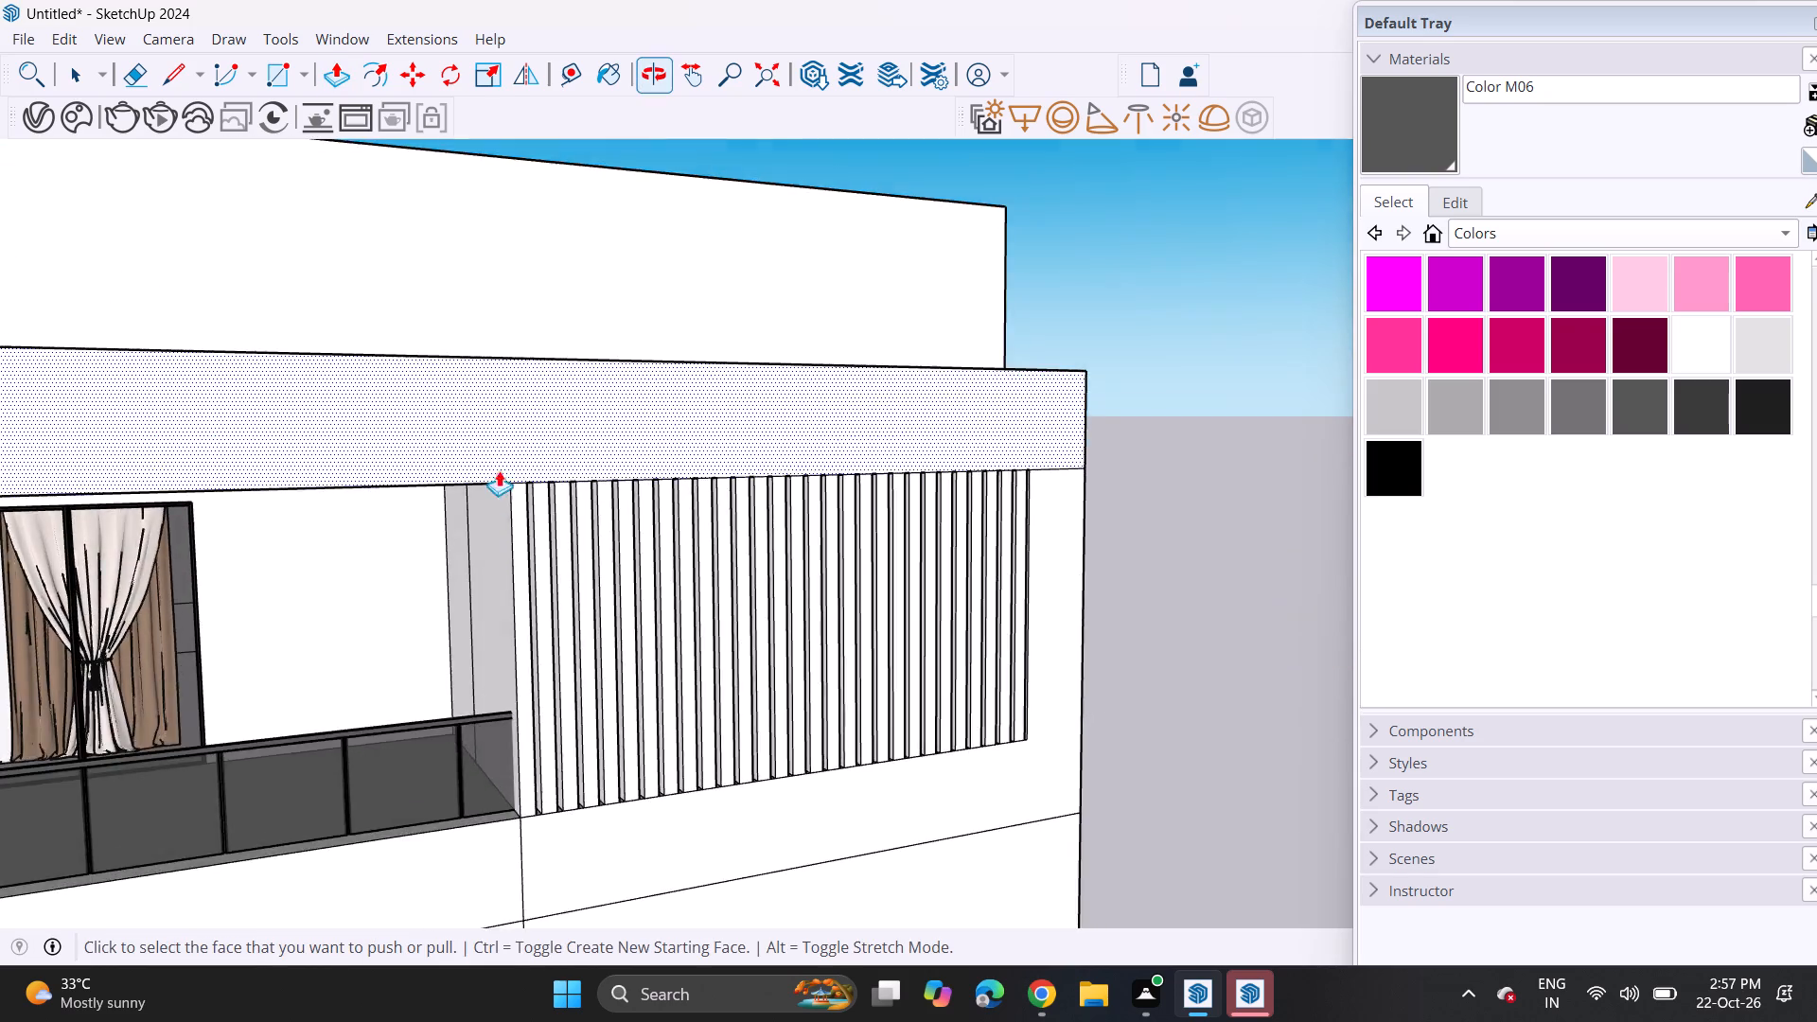
{"action": "scroll", "coordinate": [524, 552], "scroll_direction": "up", "scroll_amount": 6}
{"action": "middle_click_drag", "start_coordinate": [512, 568], "coordinate": [547, 473]}
{"action": "scroll", "coordinate": [512, 568], "scroll_direction": "up", "scroll_amount": 1}
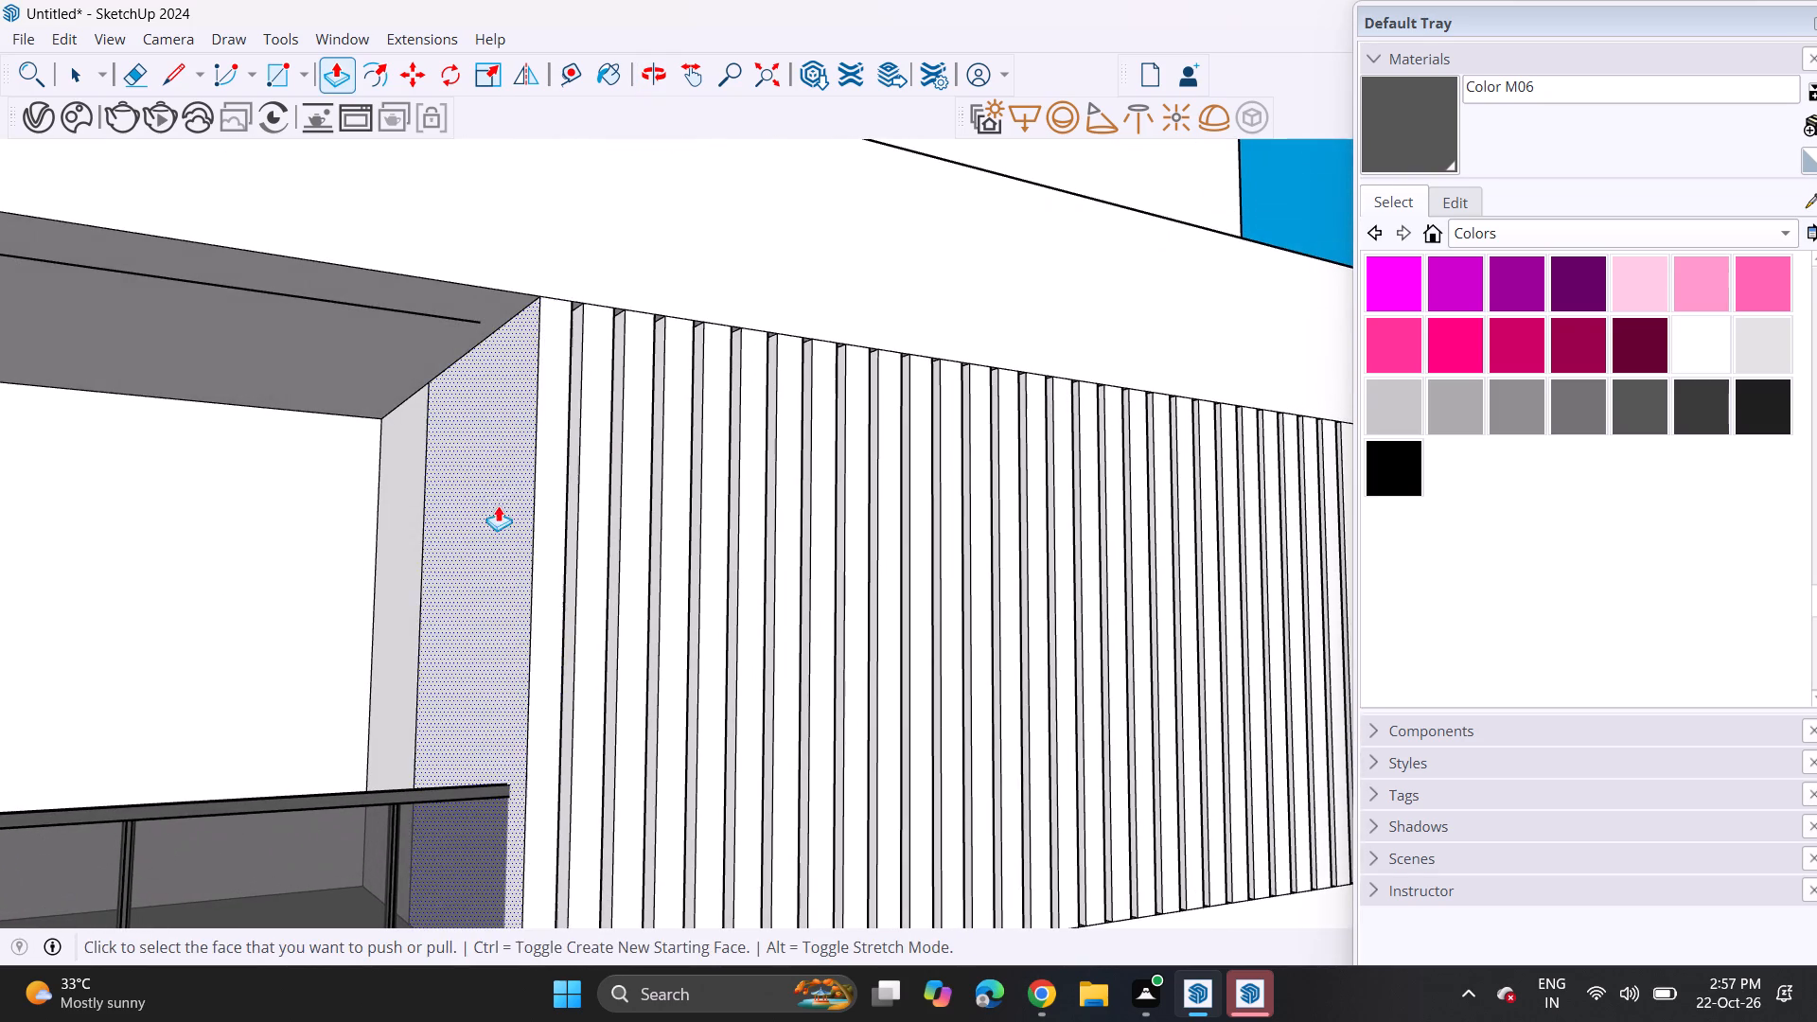
{"action": "left_click", "coordinate": [545, 387]}
{"action": "left_click", "coordinate": [466, 308]}
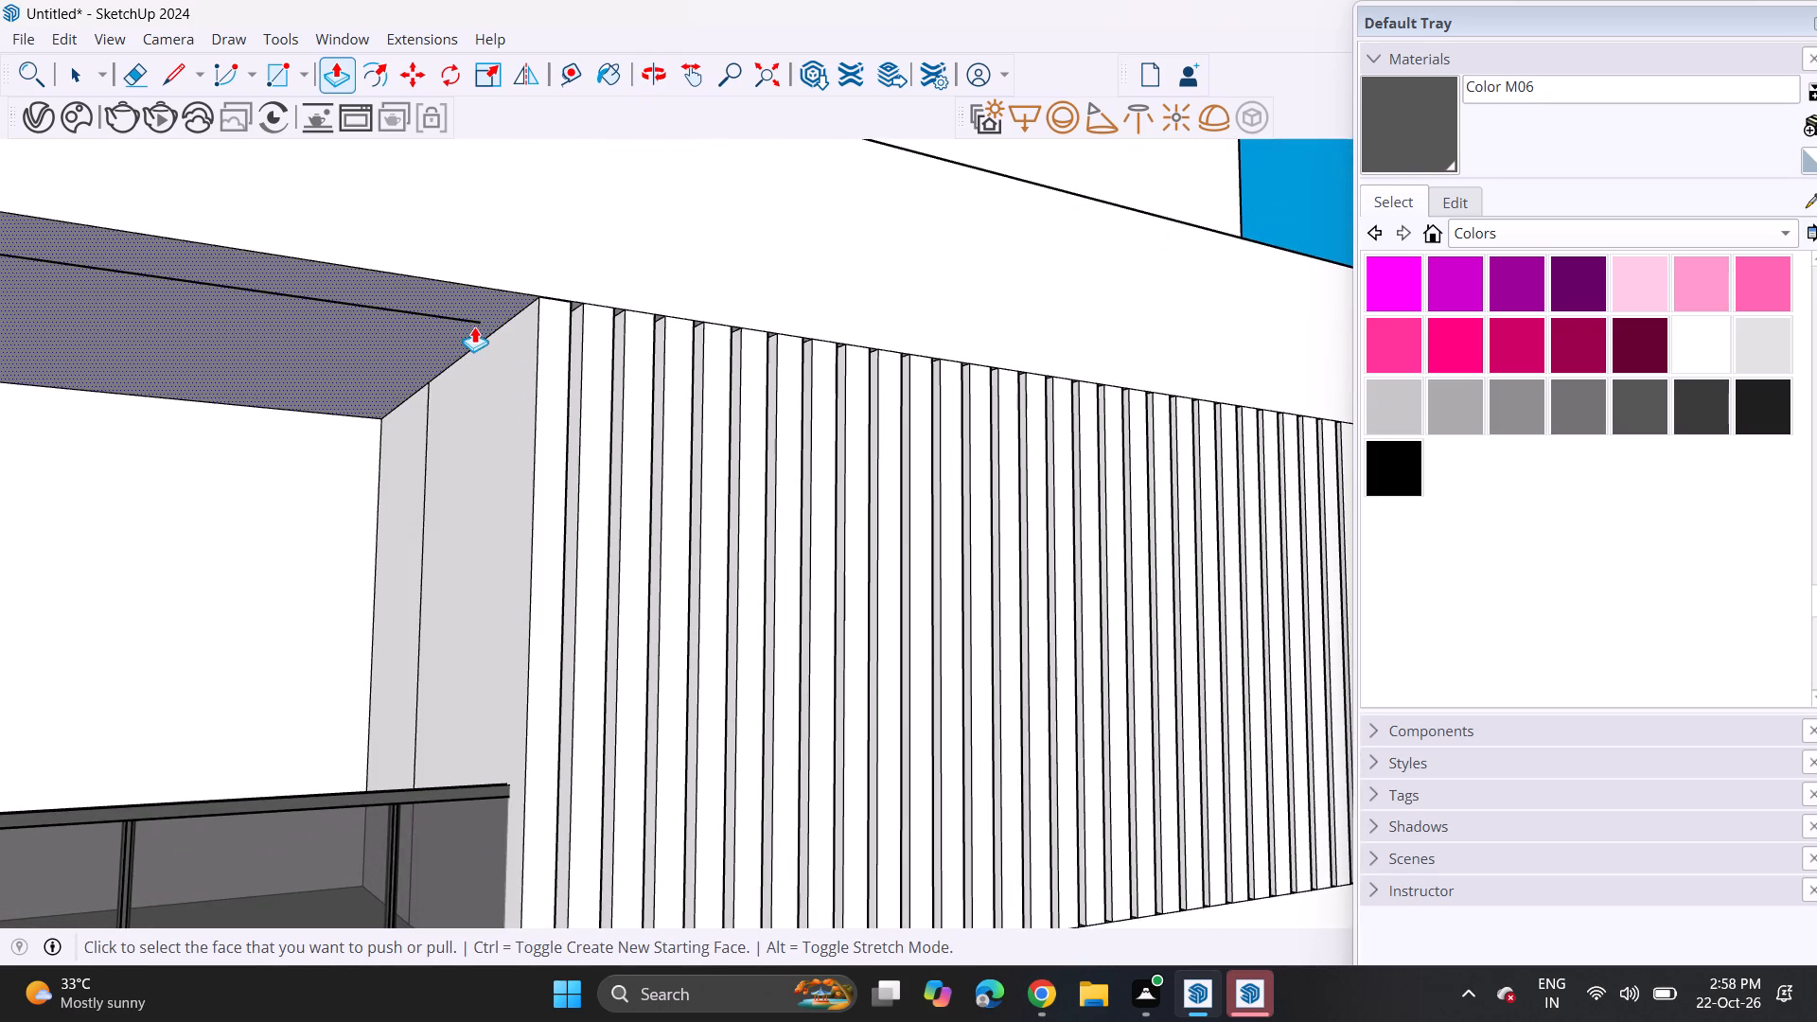
{"action": "left_click", "coordinate": [558, 381]}
{"action": "left_click", "coordinate": [463, 318]}
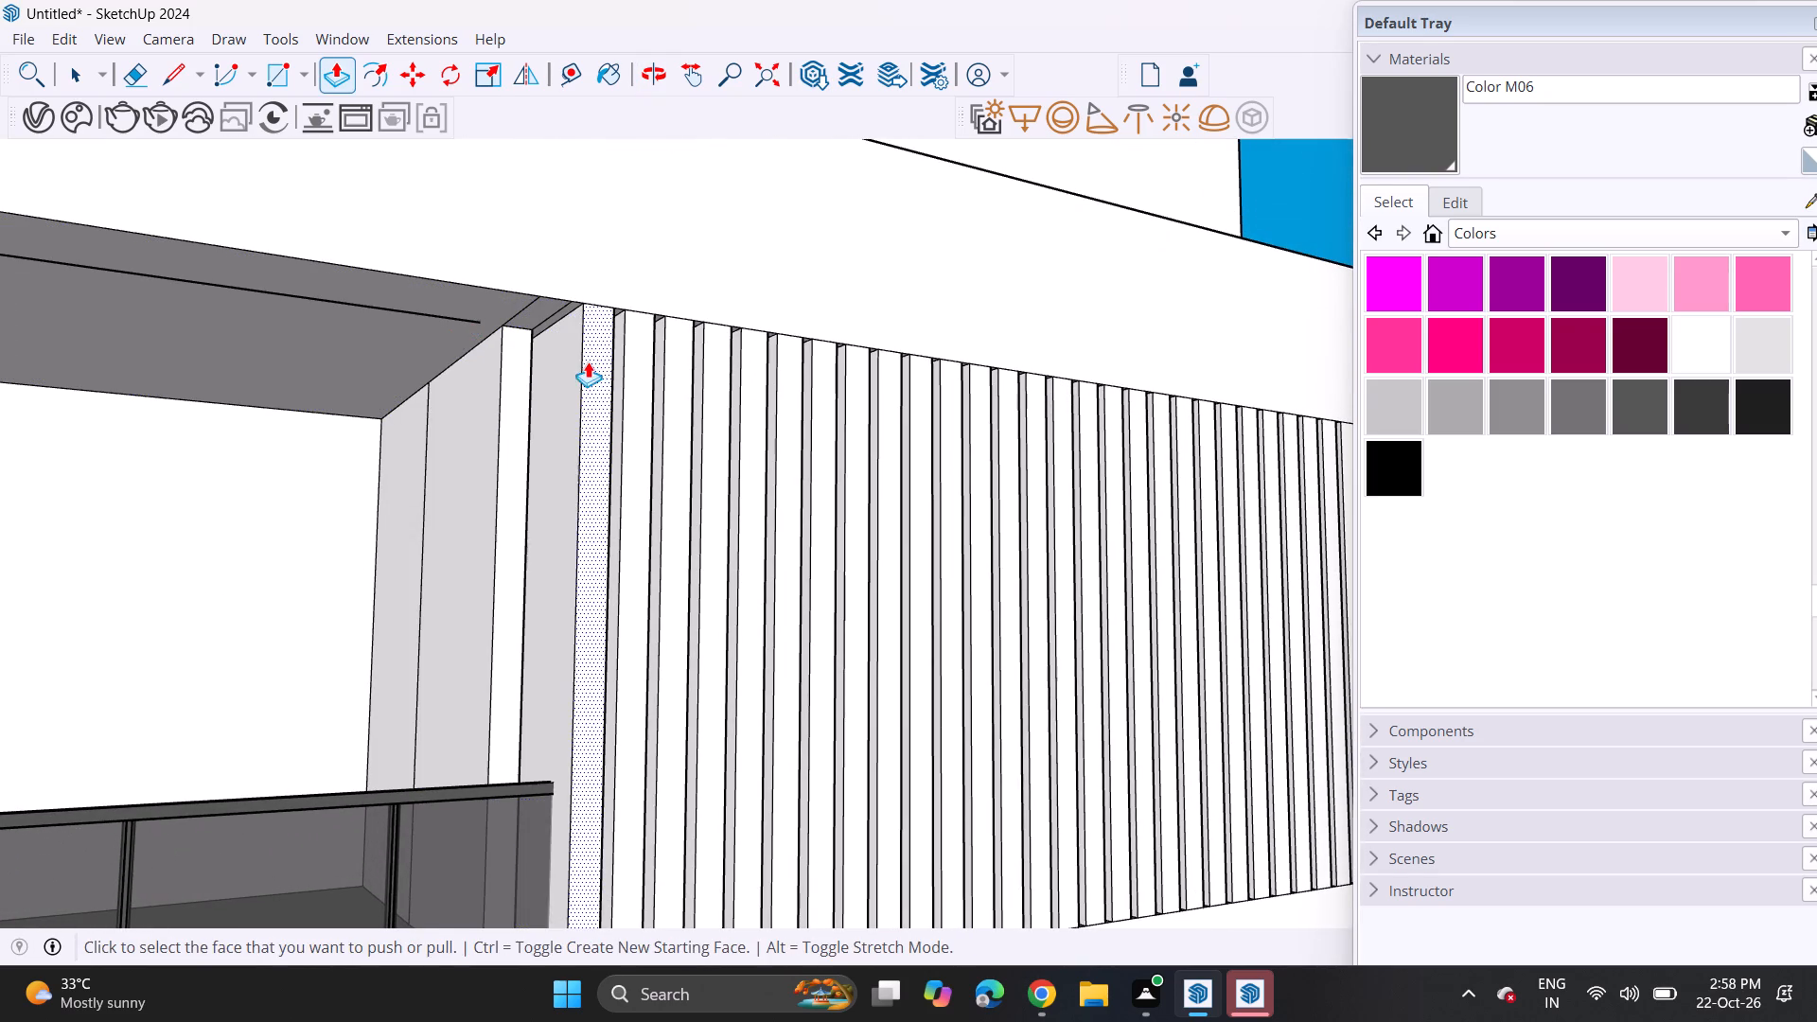
Push the next dozen slats, starting beside the first recessed slat at the top balcony, back by the same depth.
{"action": "double_click", "coordinate": [594, 369]}
{"action": "double_click", "coordinate": [640, 403]}
{"action": "double_click", "coordinate": [672, 435]}
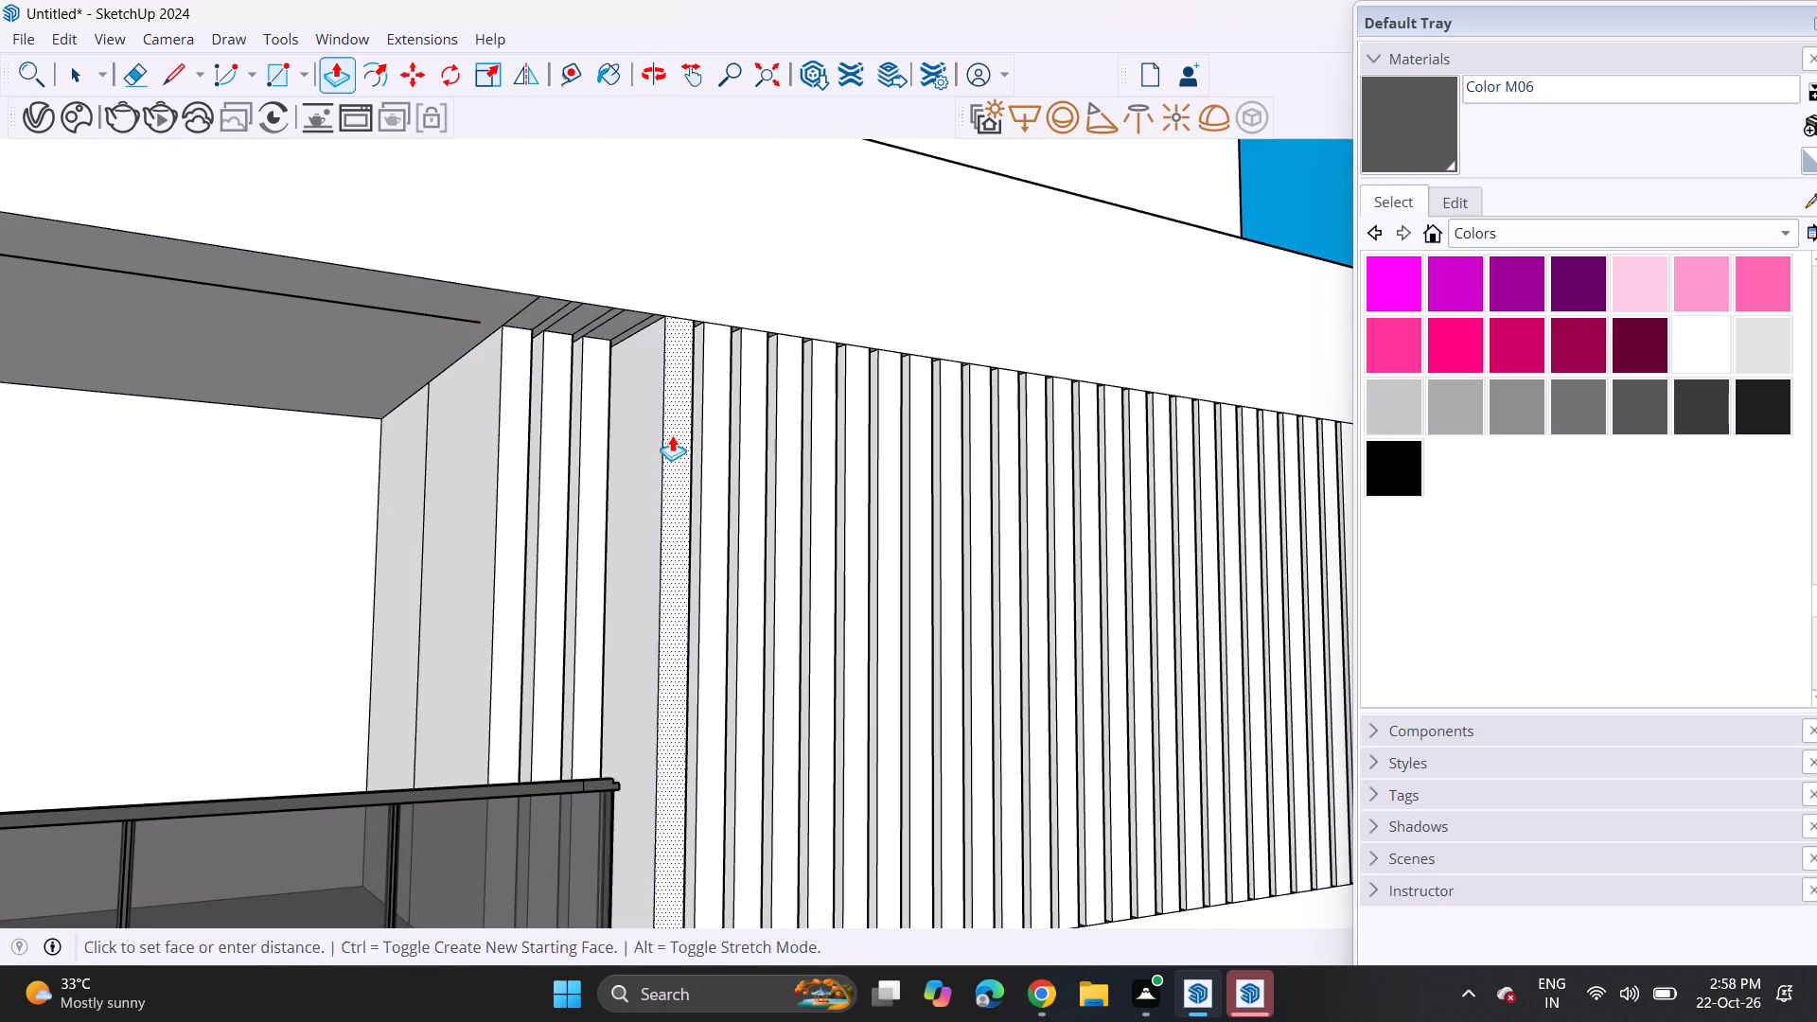
{"action": "double_click", "coordinate": [714, 460]}
{"action": "double_click", "coordinate": [749, 486]}
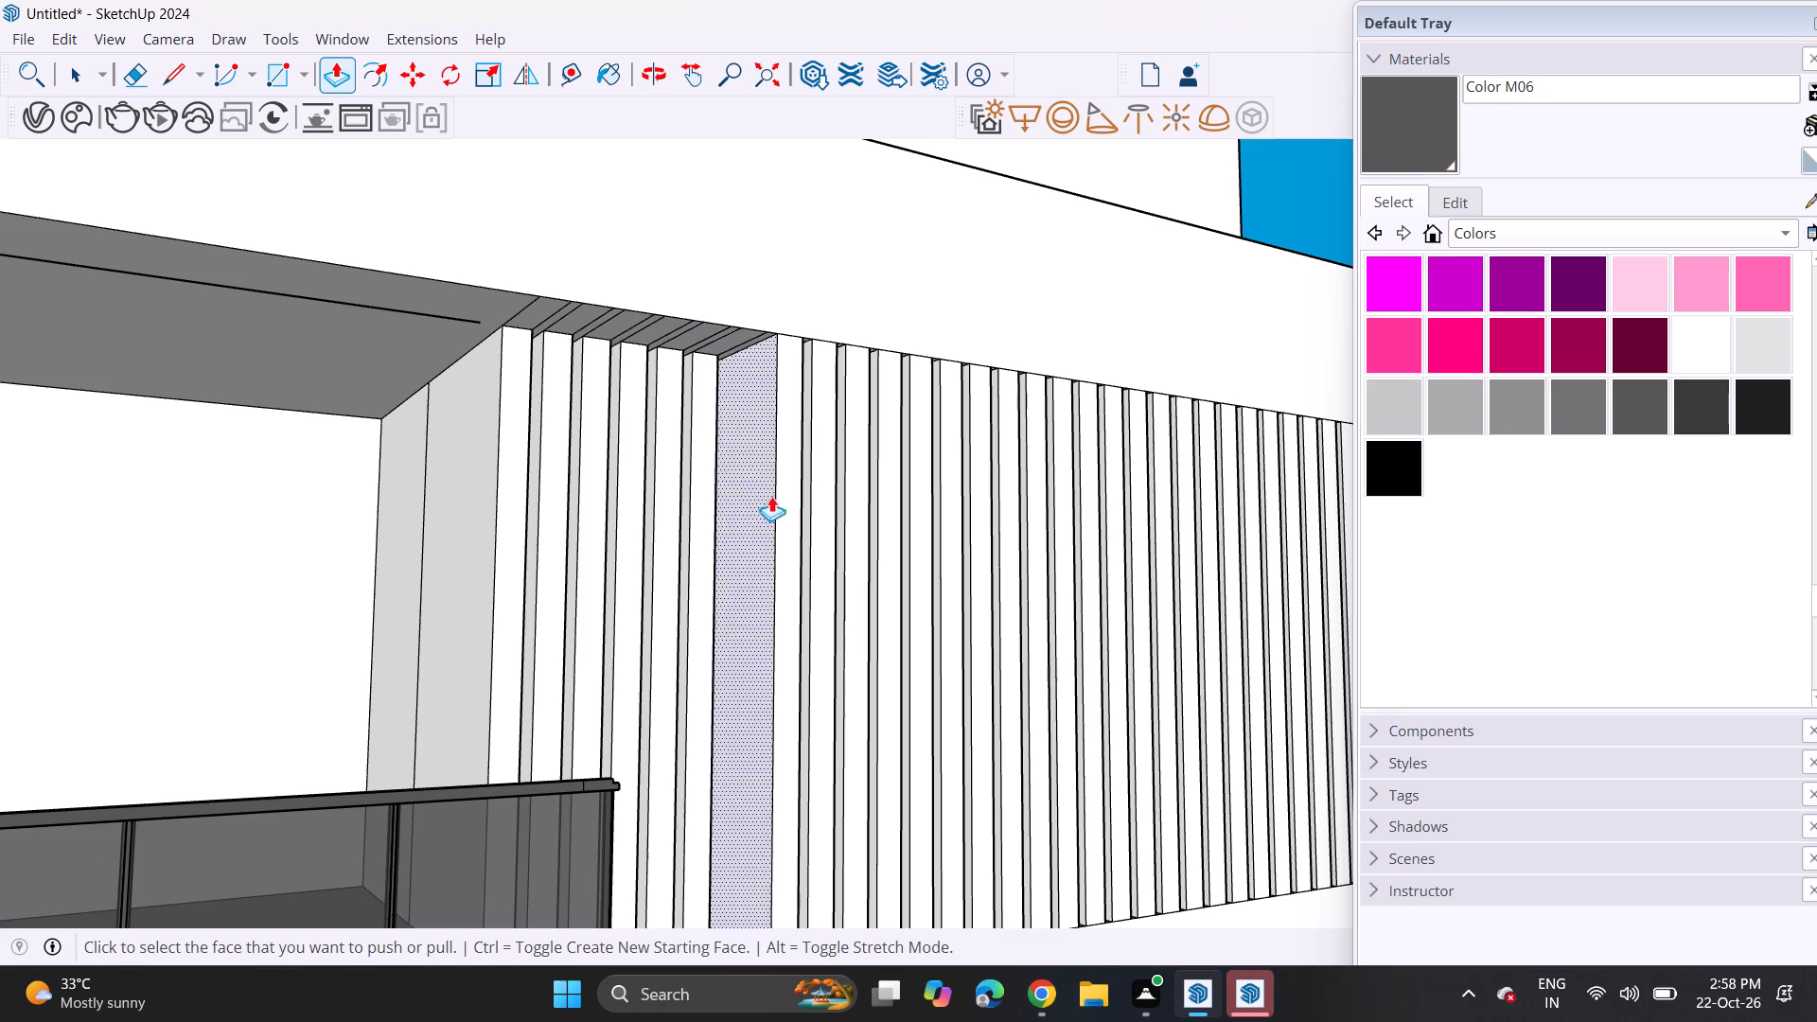
{"action": "double_click", "coordinate": [784, 499]}
{"action": "double_click", "coordinate": [817, 510]}
{"action": "double_click", "coordinate": [858, 521]}
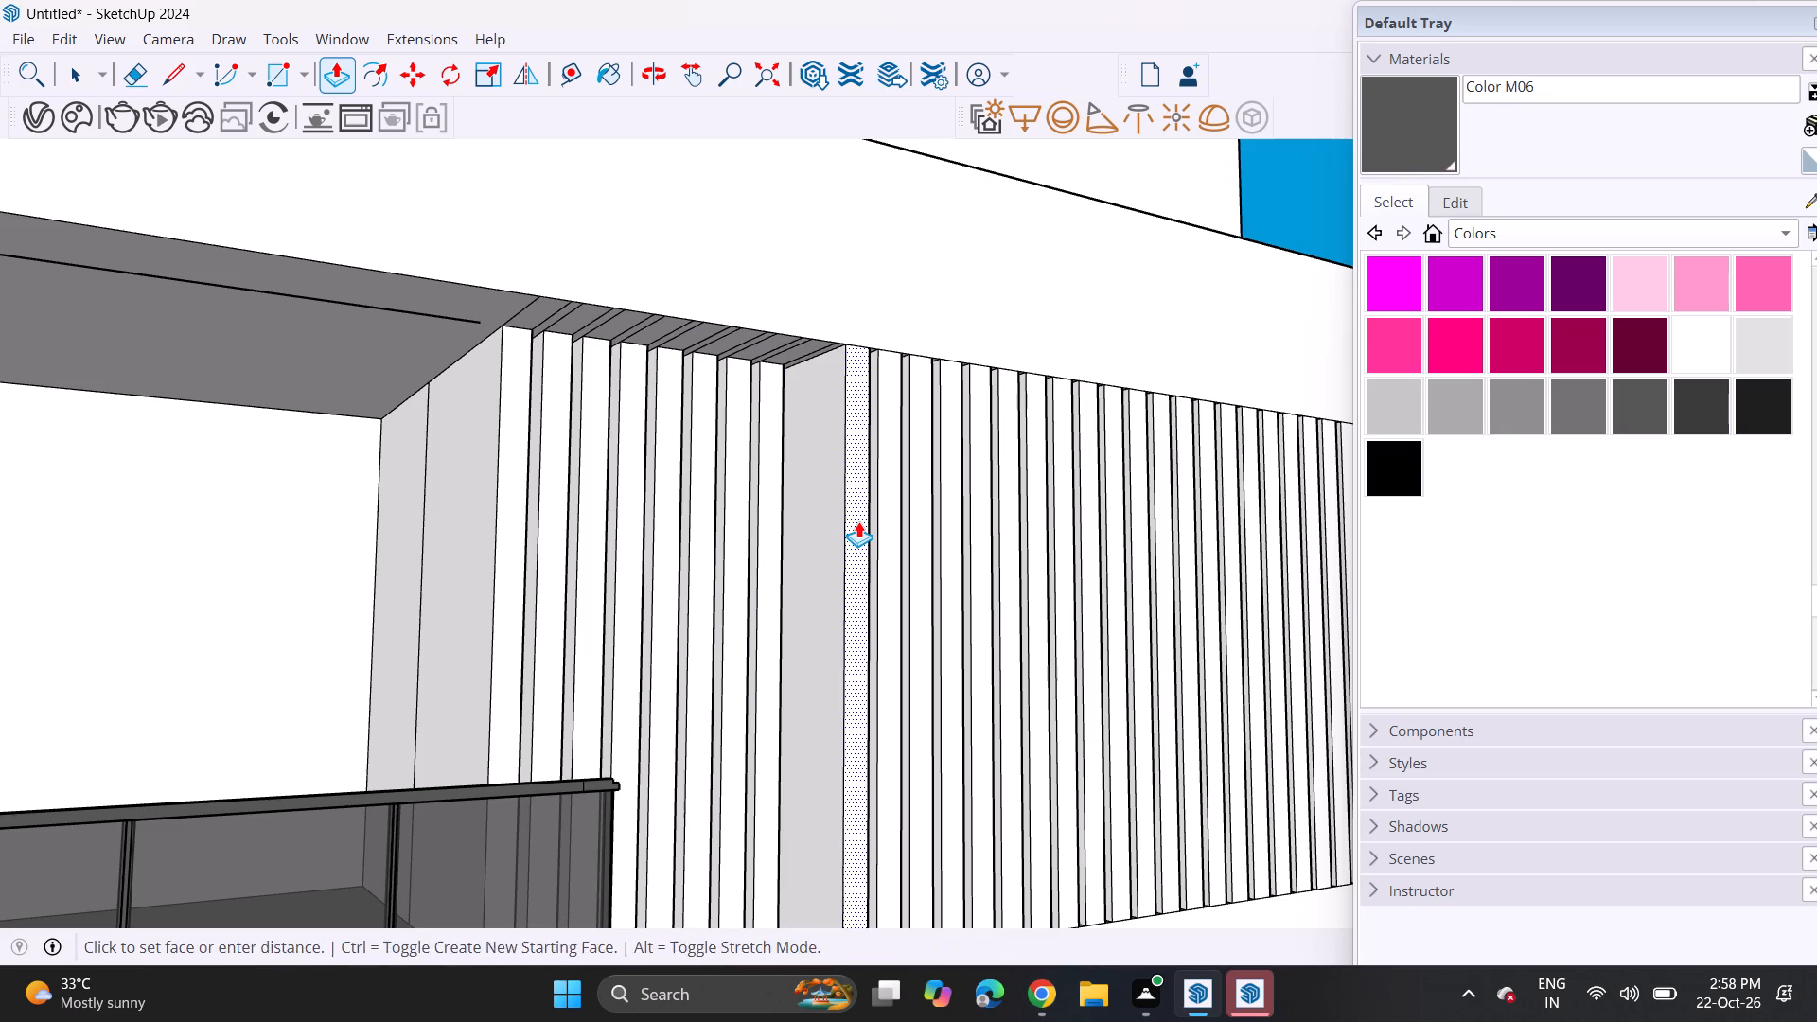
{"action": "double_click", "coordinate": [890, 532]}
{"action": "double_click", "coordinate": [921, 541]}
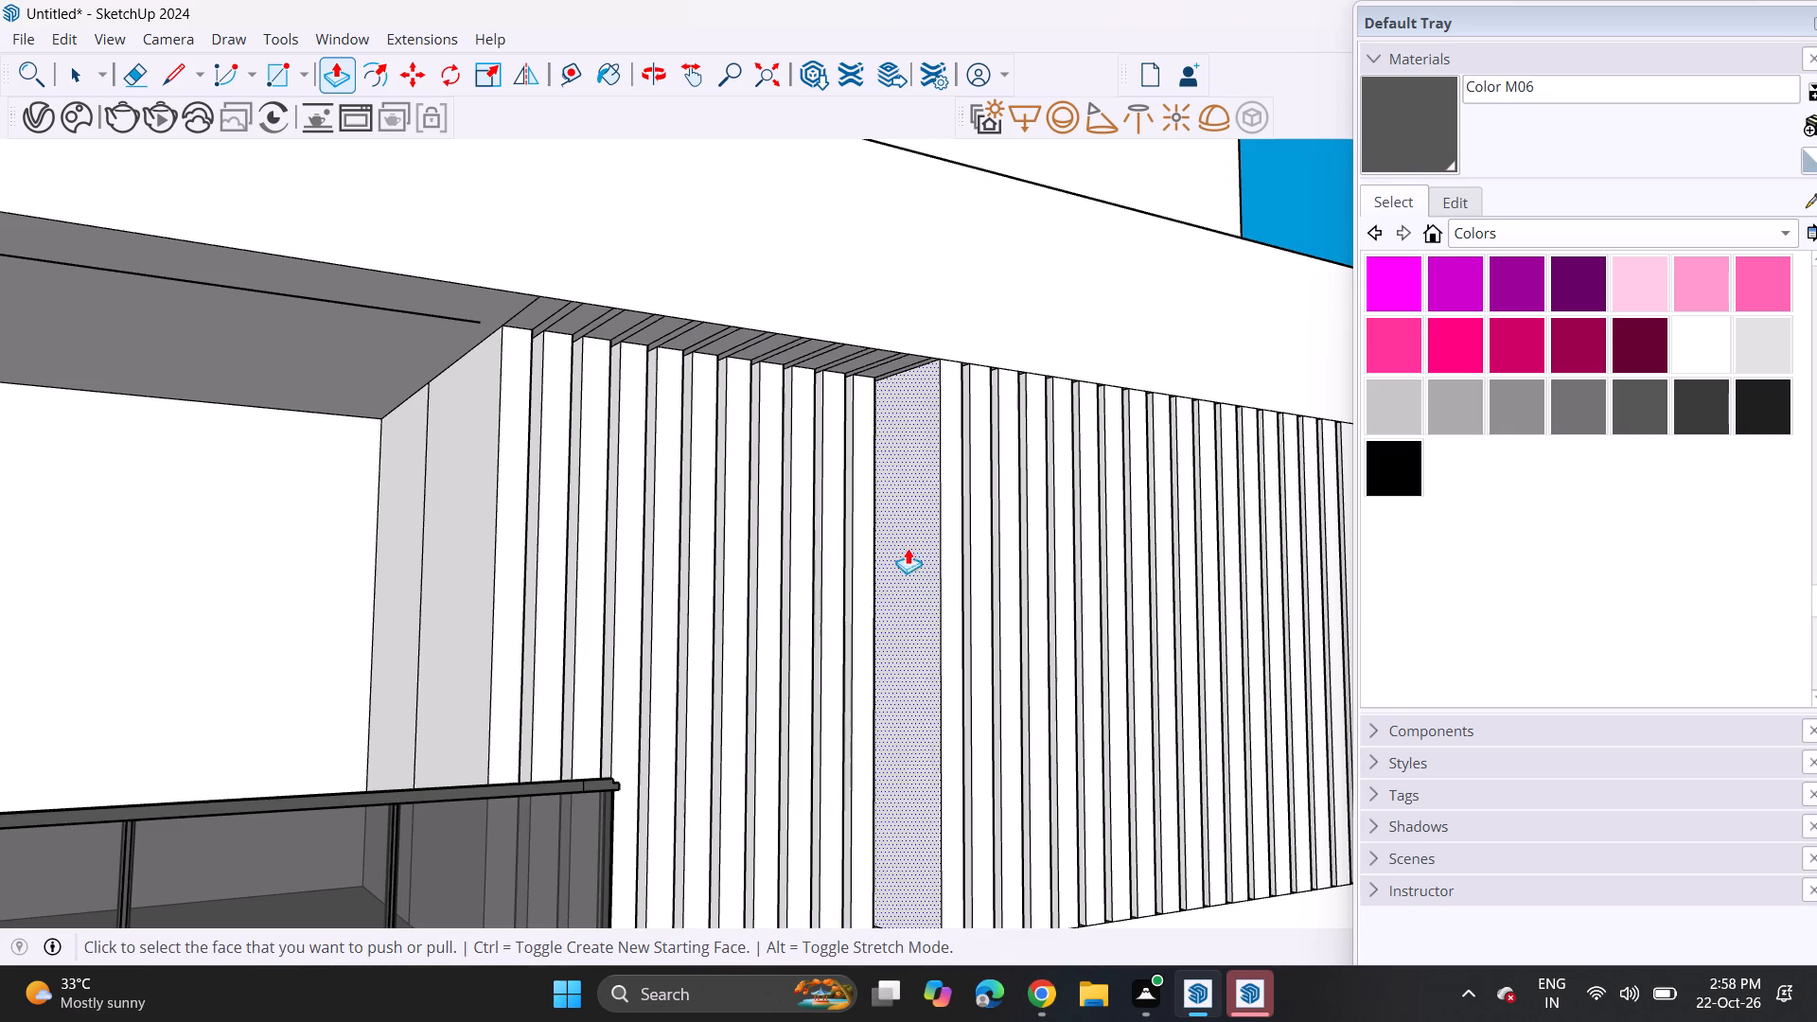
{"action": "double_click", "coordinate": [953, 587]}
{"action": "double_click", "coordinate": [985, 595]}
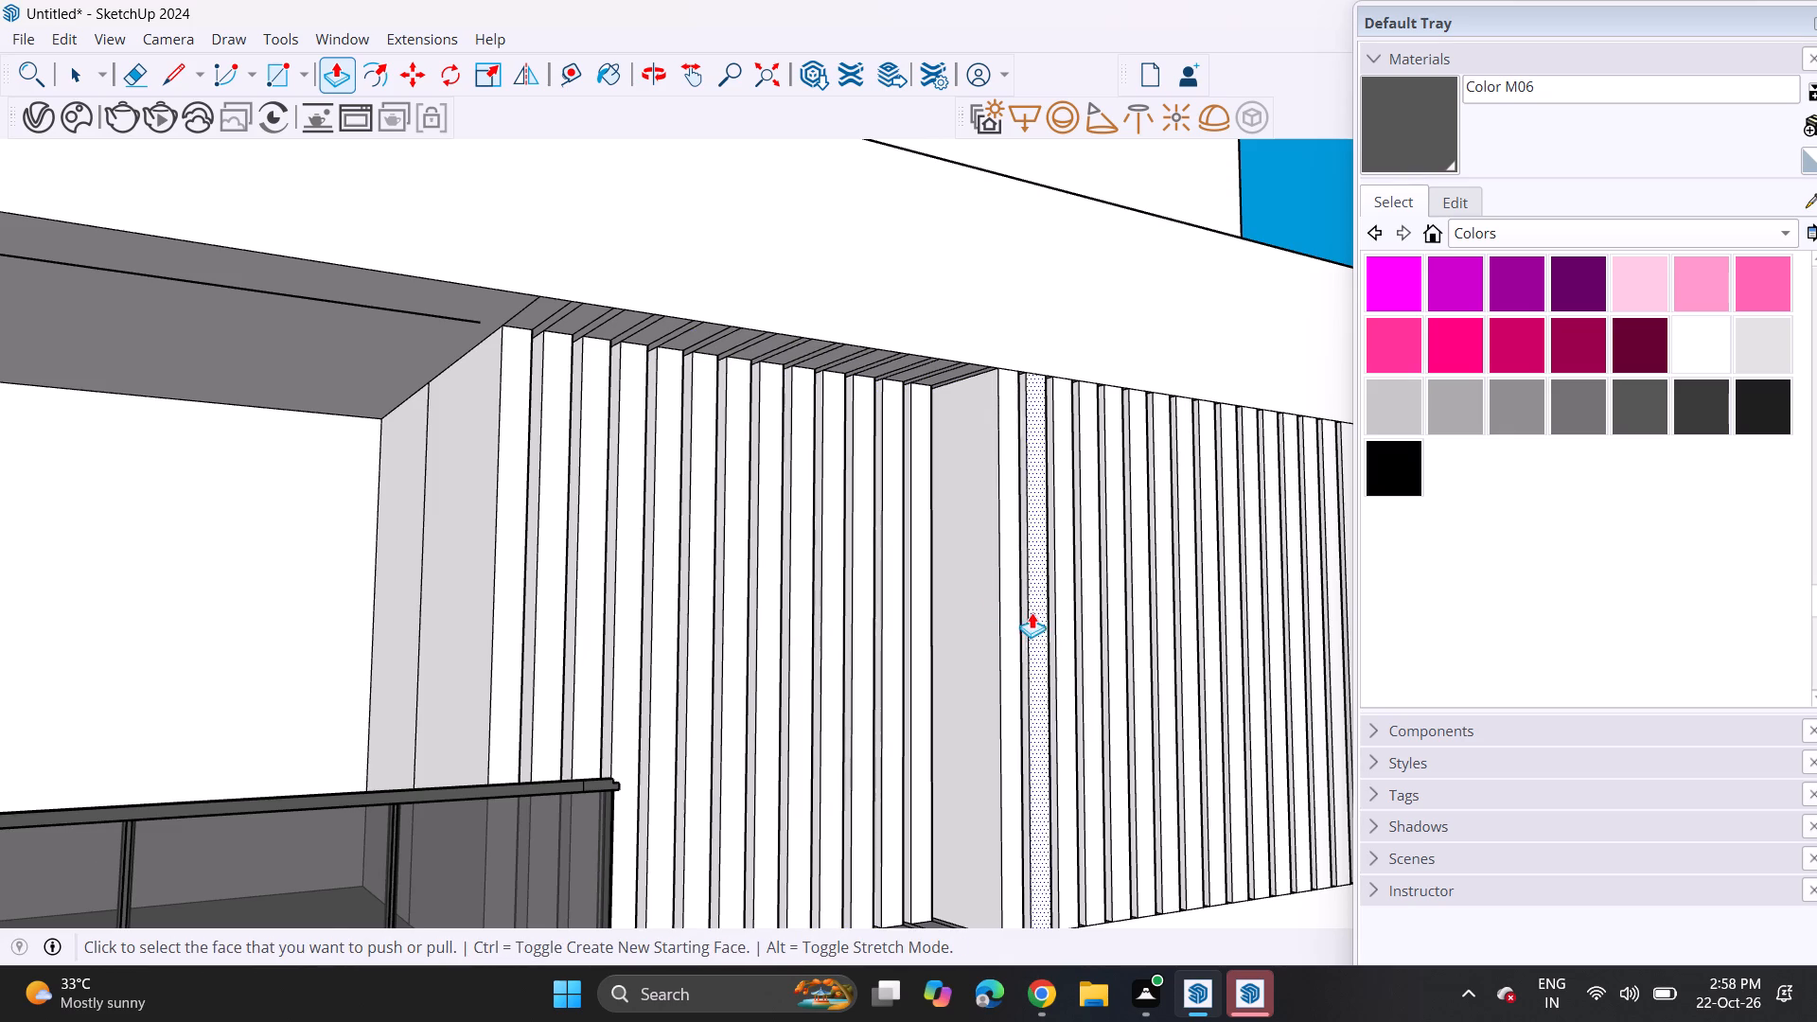
Continue pushing the middle slats of the panel back by the same depth, working away from the balcony.
{"action": "double_click", "coordinate": [1020, 626]}
{"action": "double_click", "coordinate": [1033, 627]}
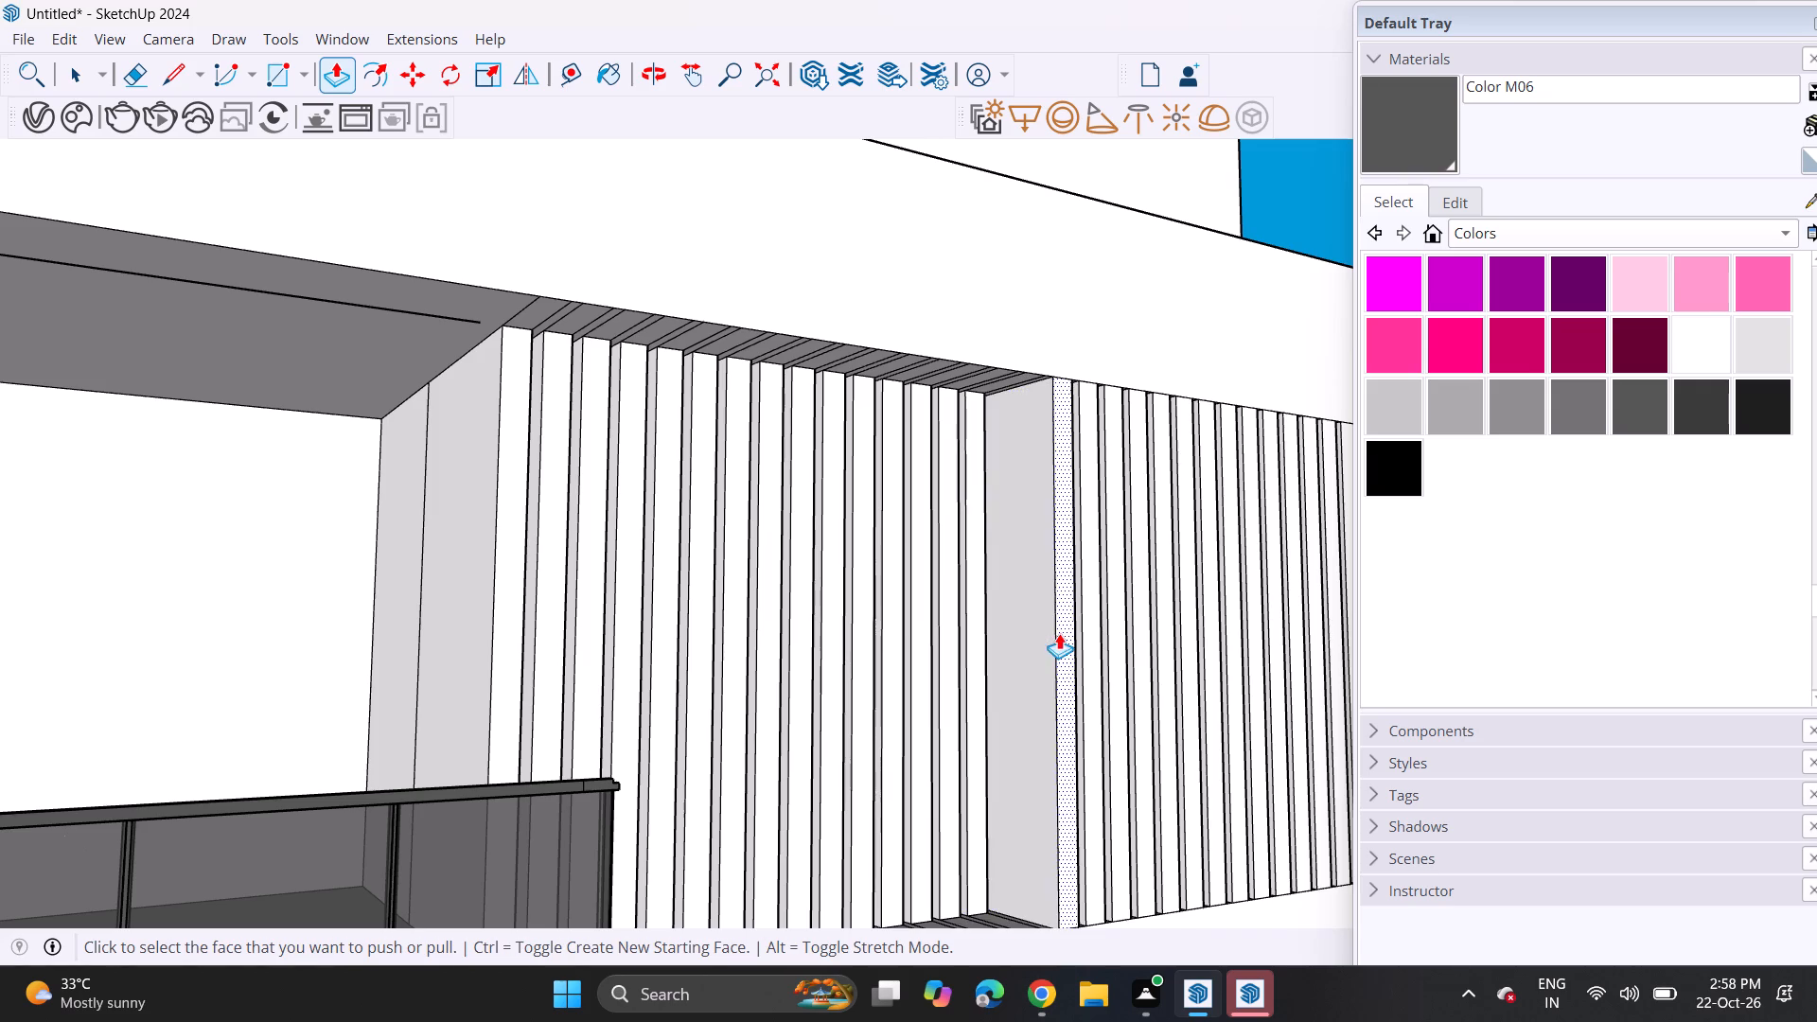
{"action": "double_click", "coordinate": [1059, 633]}
{"action": "double_click", "coordinate": [1093, 645]}
{"action": "double_click", "coordinate": [1126, 658]}
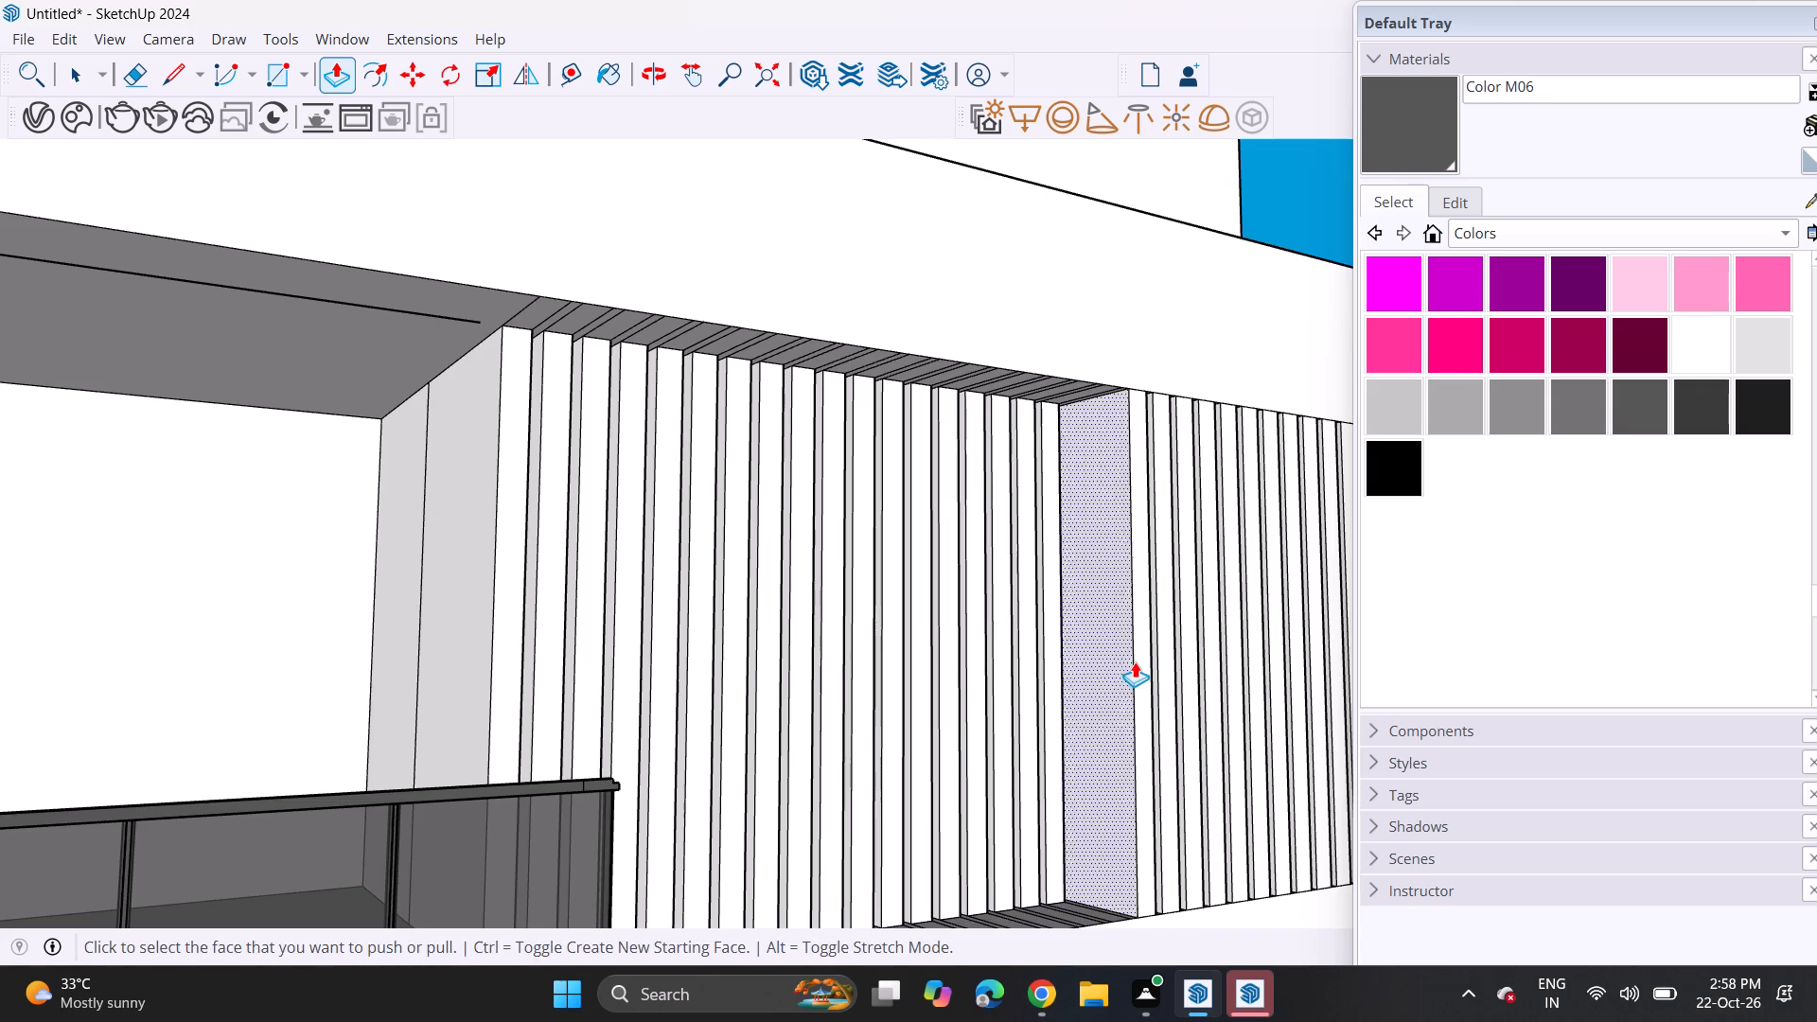
{"action": "double_click", "coordinate": [1137, 664]}
{"action": "scroll", "coordinate": [1153, 683], "scroll_direction": "up", "scroll_amount": 1}
{"action": "middle_click_drag", "start_coordinate": [1138, 693], "coordinate": [1020, 784]}
{"action": "scroll", "coordinate": [1138, 770], "scroll_direction": "up", "scroll_amount": 3}
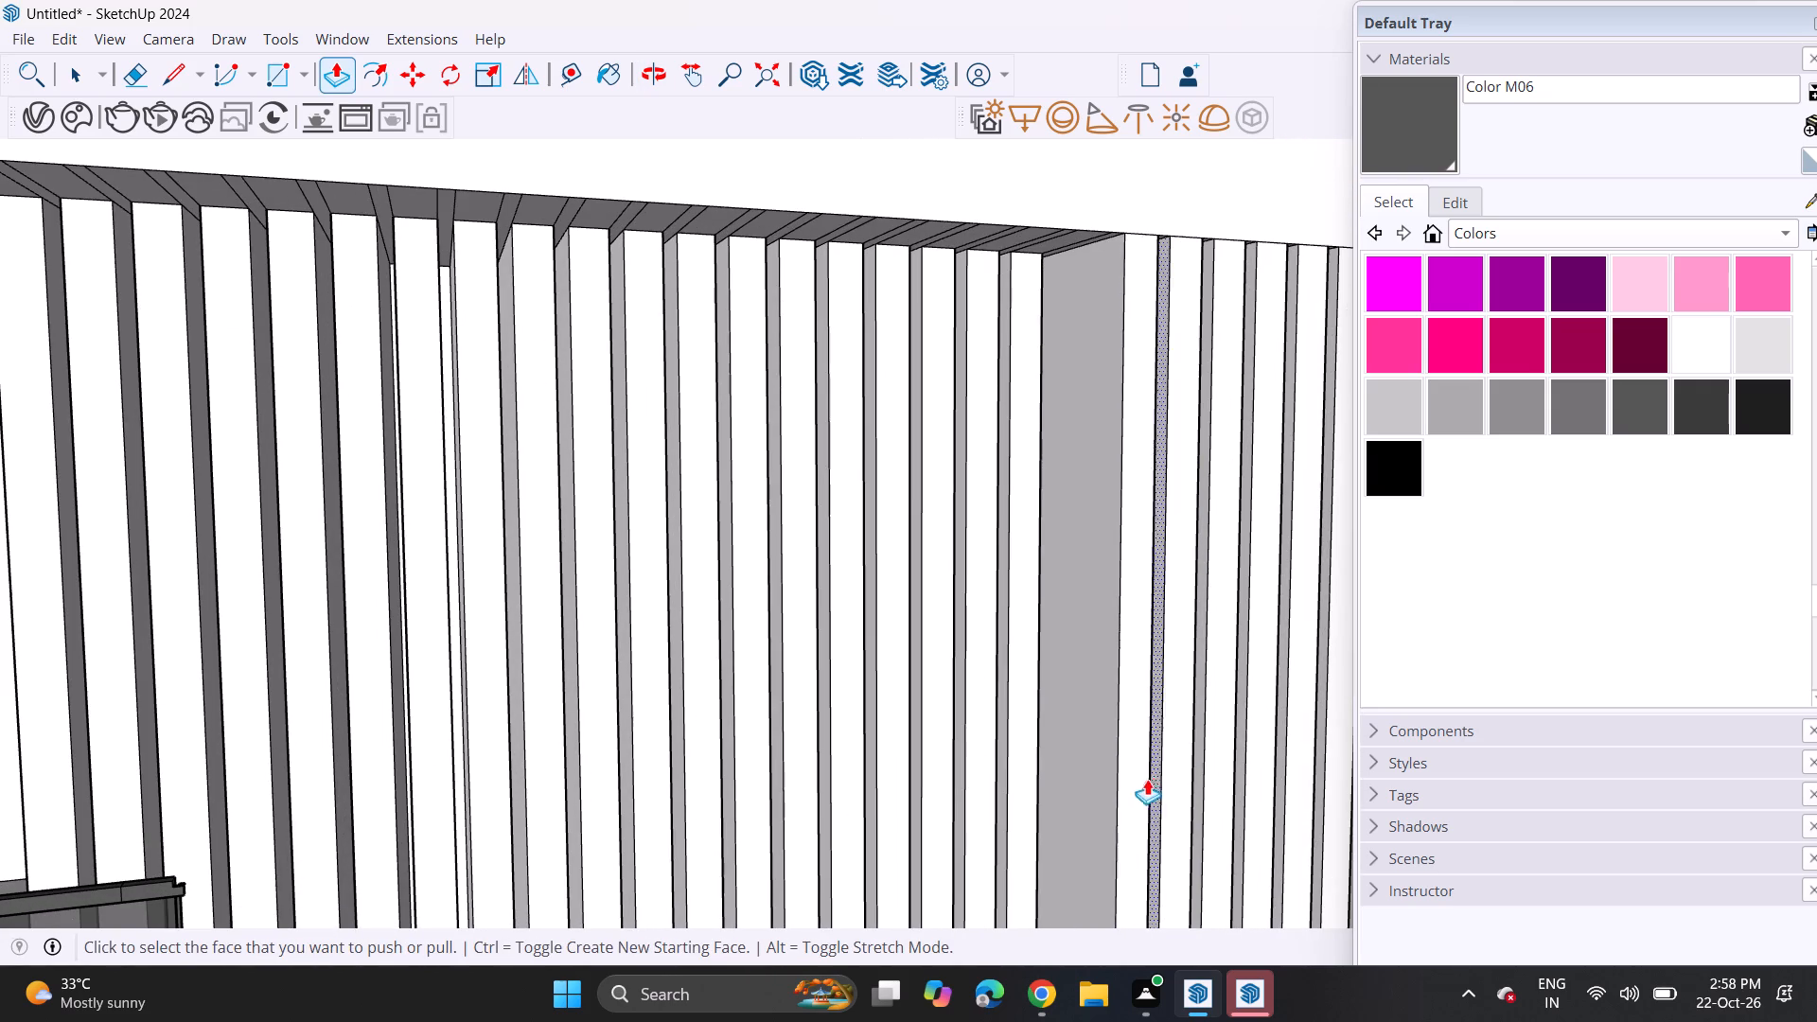
{"action": "double_click", "coordinate": [1140, 782]}
{"action": "double_click", "coordinate": [1172, 767]}
{"action": "scroll", "coordinate": [1170, 772], "scroll_direction": "down", "scroll_amount": 5}
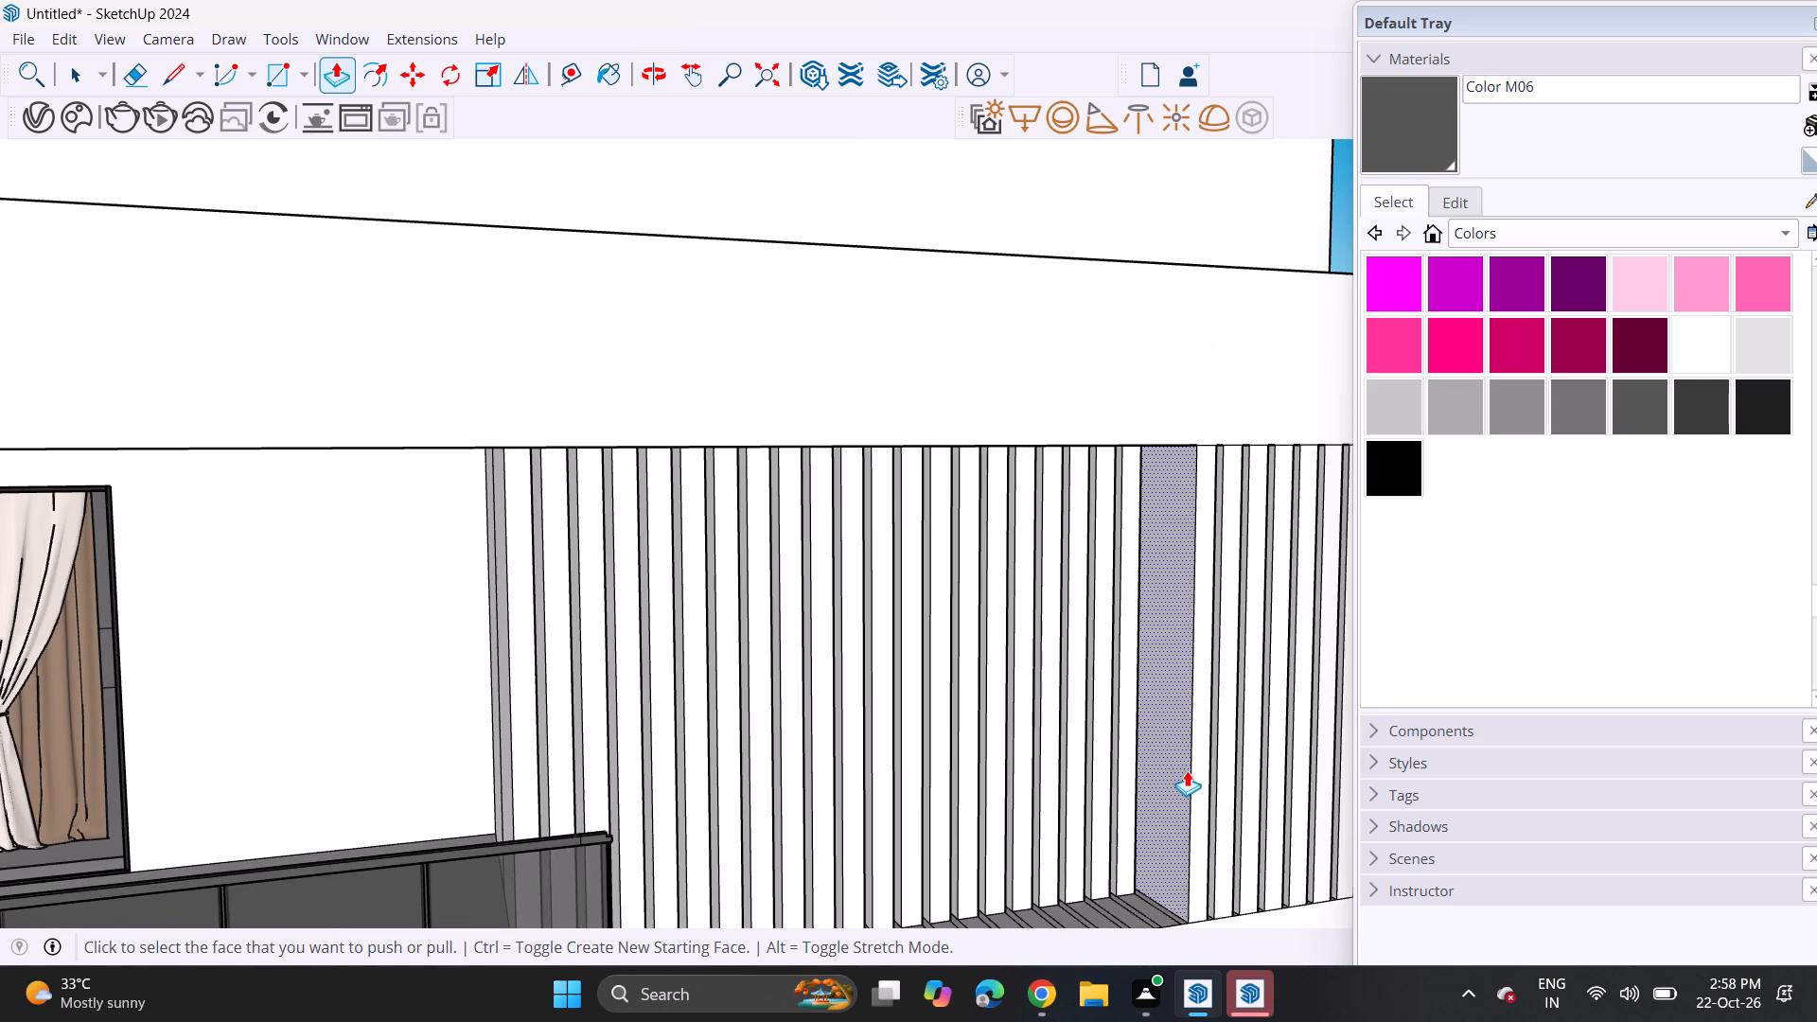
{"action": "double_click", "coordinate": [1196, 766]}
Push the last slats at the panel's far end back by the same depth.
{"action": "scroll", "coordinate": [1169, 797], "scroll_direction": "down", "scroll_amount": 5}
{"action": "scroll", "coordinate": [1167, 798], "scroll_direction": "up", "scroll_amount": 1}
{"action": "middle_click_drag", "start_coordinate": [1152, 800], "coordinate": [728, 833], "text": "shift"}
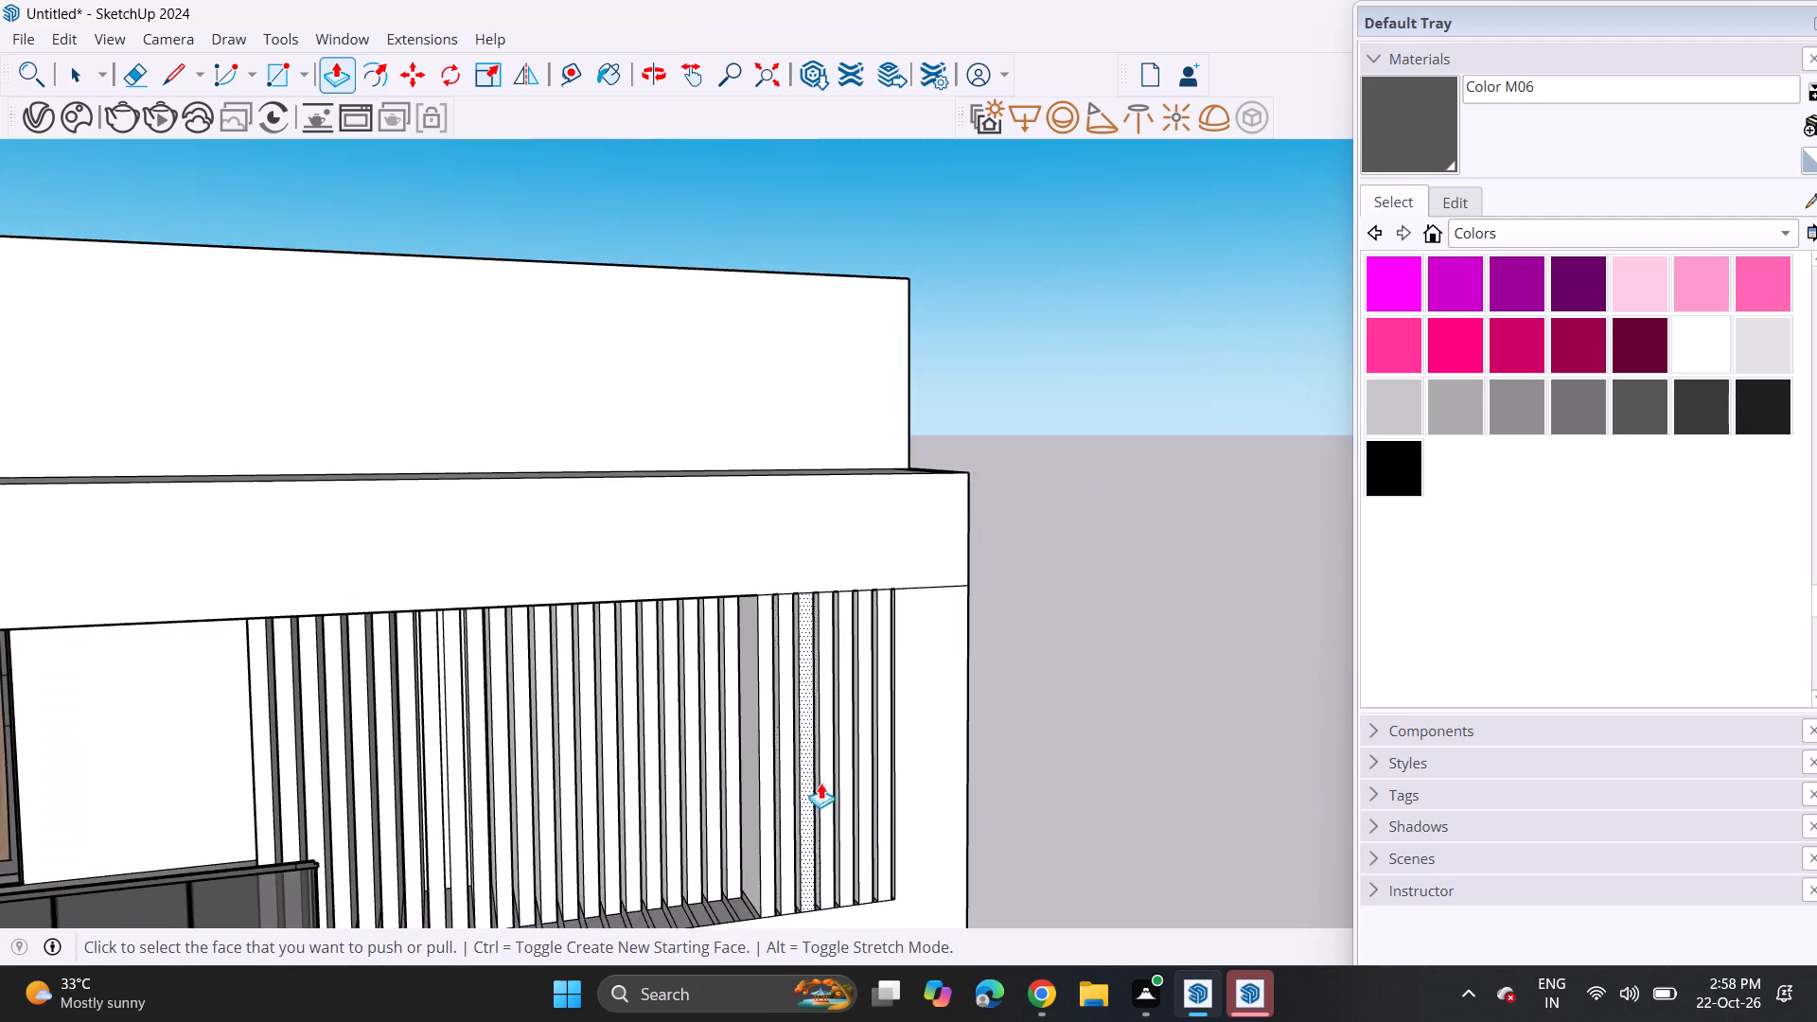
{"action": "scroll", "coordinate": [838, 783], "scroll_direction": "up", "scroll_amount": 6}
{"action": "double_click", "coordinate": [697, 837]}
{"action": "double_click", "coordinate": [745, 801]}
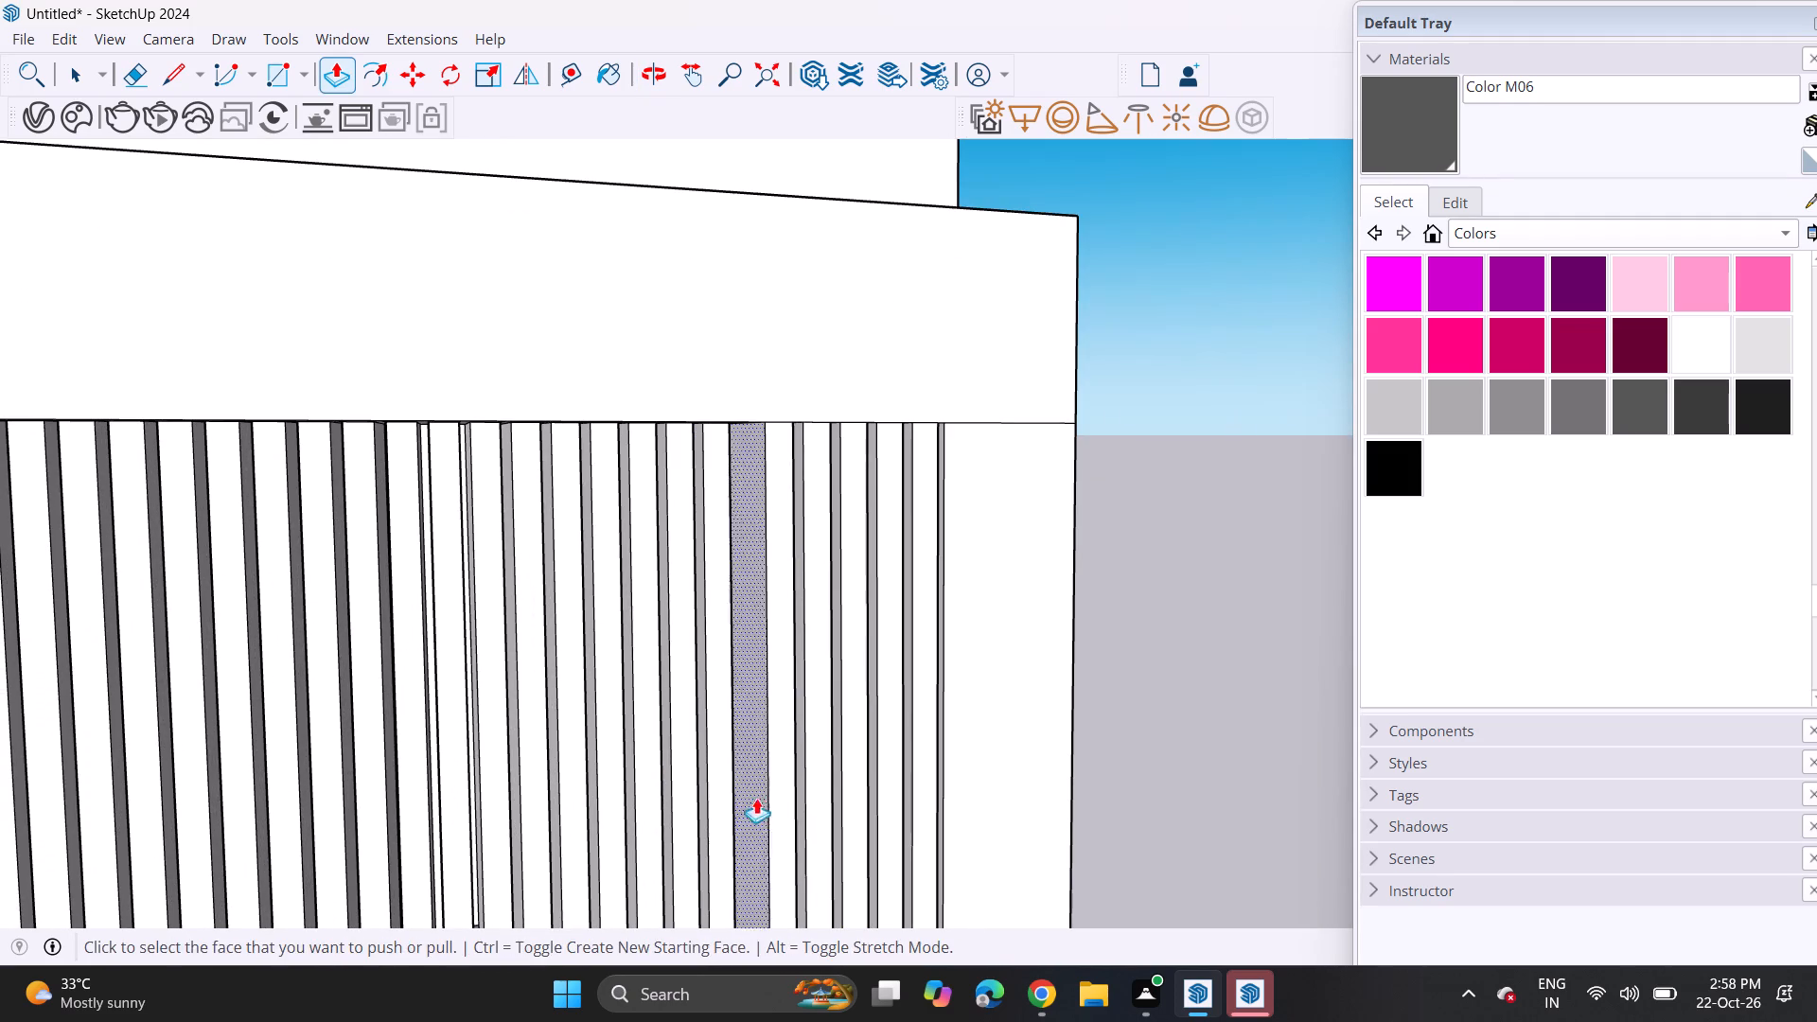
{"action": "double_click", "coordinate": [783, 795]}
{"action": "double_click", "coordinate": [823, 793]}
{"action": "double_click", "coordinate": [855, 787]}
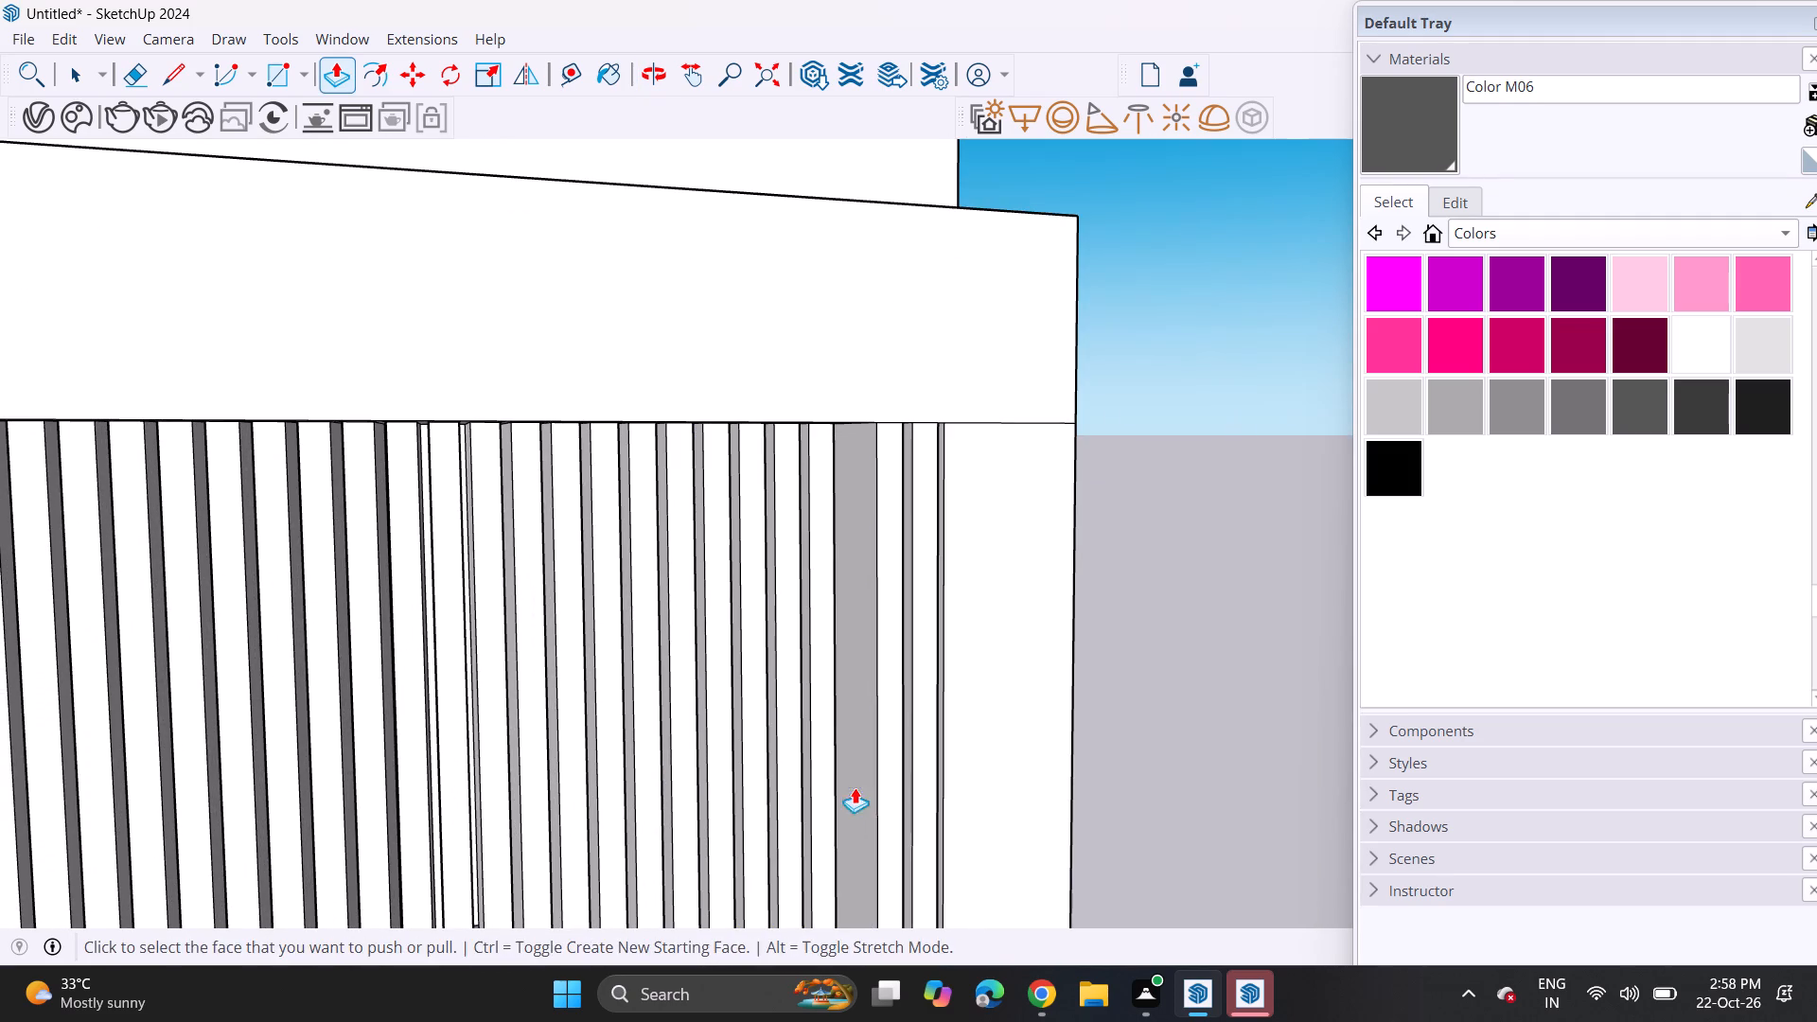
{"action": "double_click", "coordinate": [891, 779]}
{"action": "double_click", "coordinate": [926, 773]}
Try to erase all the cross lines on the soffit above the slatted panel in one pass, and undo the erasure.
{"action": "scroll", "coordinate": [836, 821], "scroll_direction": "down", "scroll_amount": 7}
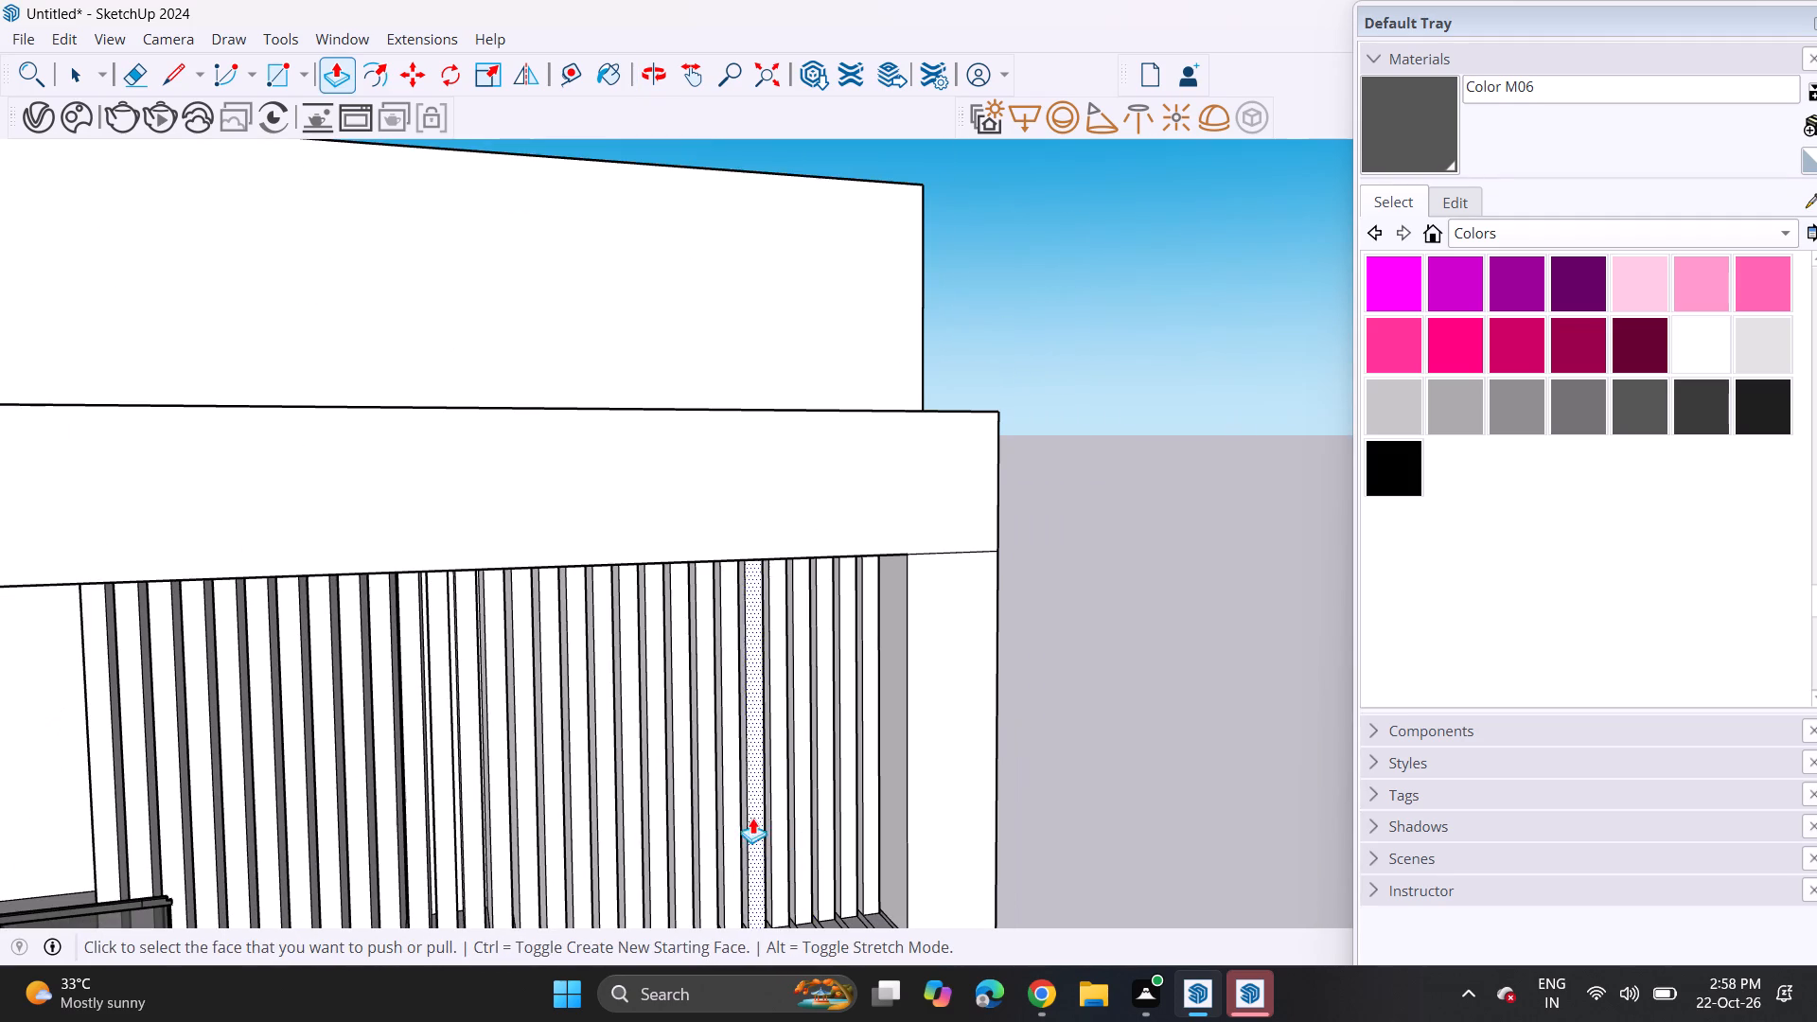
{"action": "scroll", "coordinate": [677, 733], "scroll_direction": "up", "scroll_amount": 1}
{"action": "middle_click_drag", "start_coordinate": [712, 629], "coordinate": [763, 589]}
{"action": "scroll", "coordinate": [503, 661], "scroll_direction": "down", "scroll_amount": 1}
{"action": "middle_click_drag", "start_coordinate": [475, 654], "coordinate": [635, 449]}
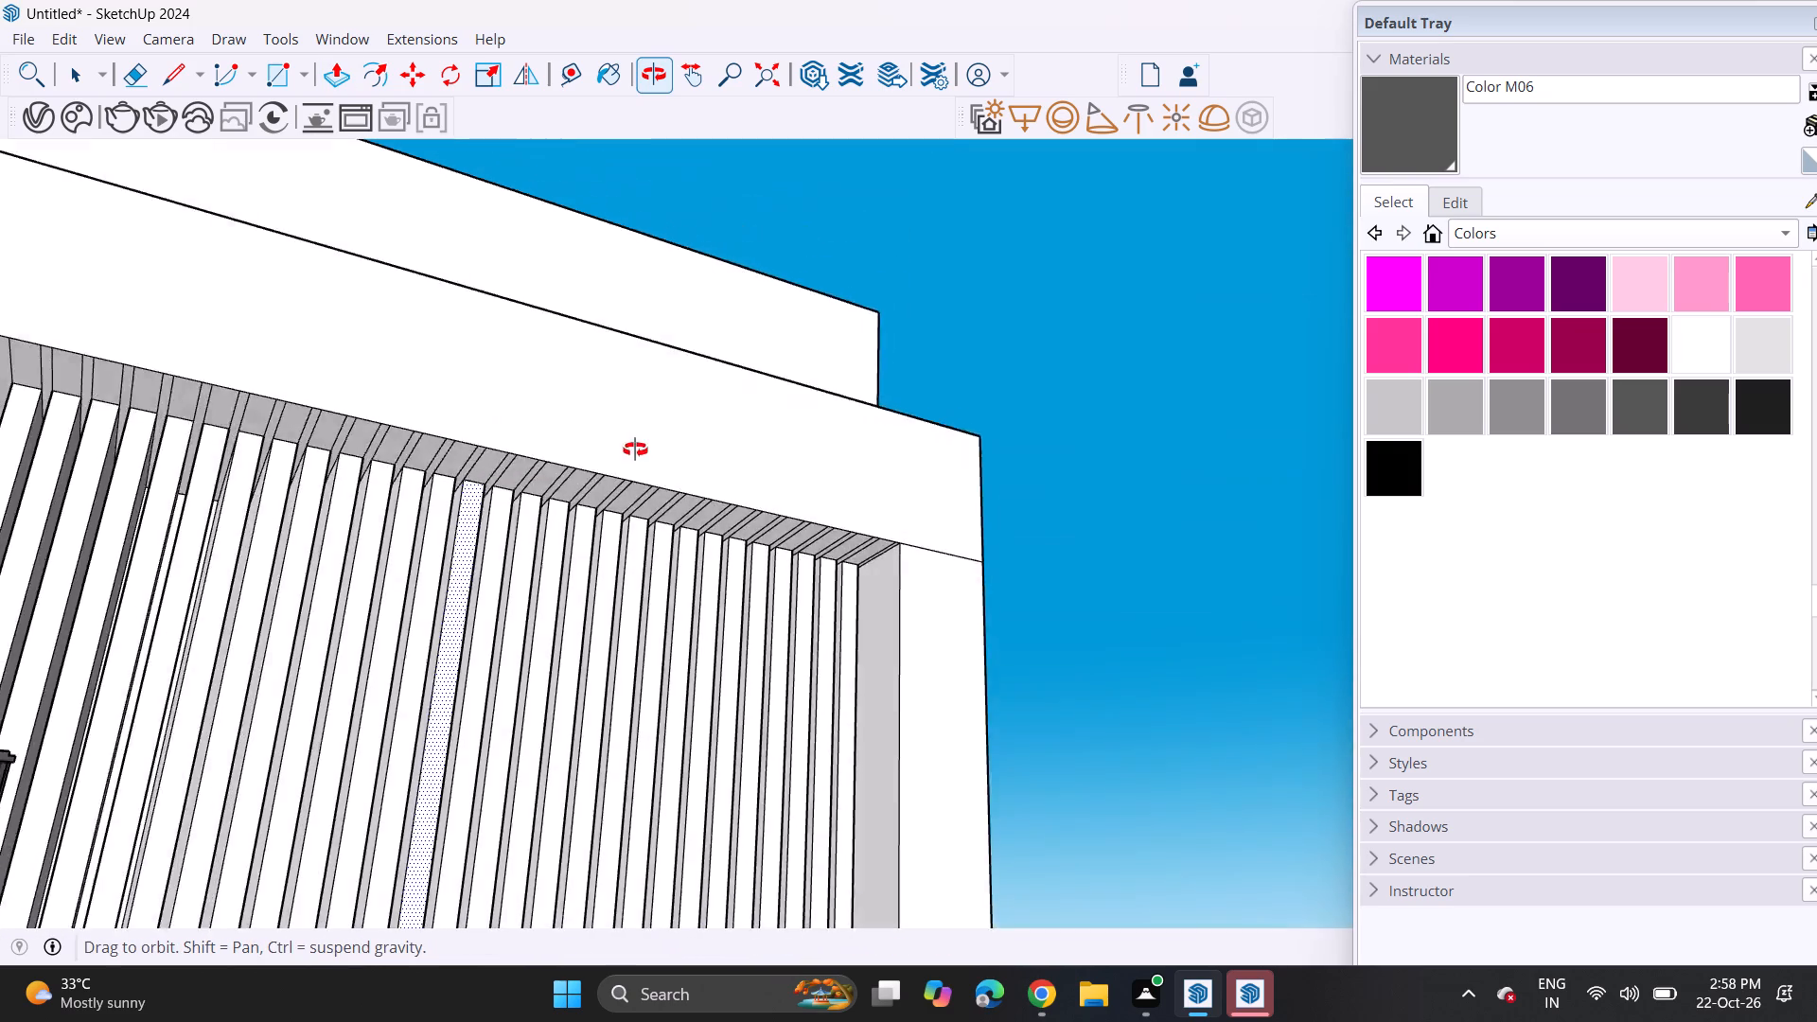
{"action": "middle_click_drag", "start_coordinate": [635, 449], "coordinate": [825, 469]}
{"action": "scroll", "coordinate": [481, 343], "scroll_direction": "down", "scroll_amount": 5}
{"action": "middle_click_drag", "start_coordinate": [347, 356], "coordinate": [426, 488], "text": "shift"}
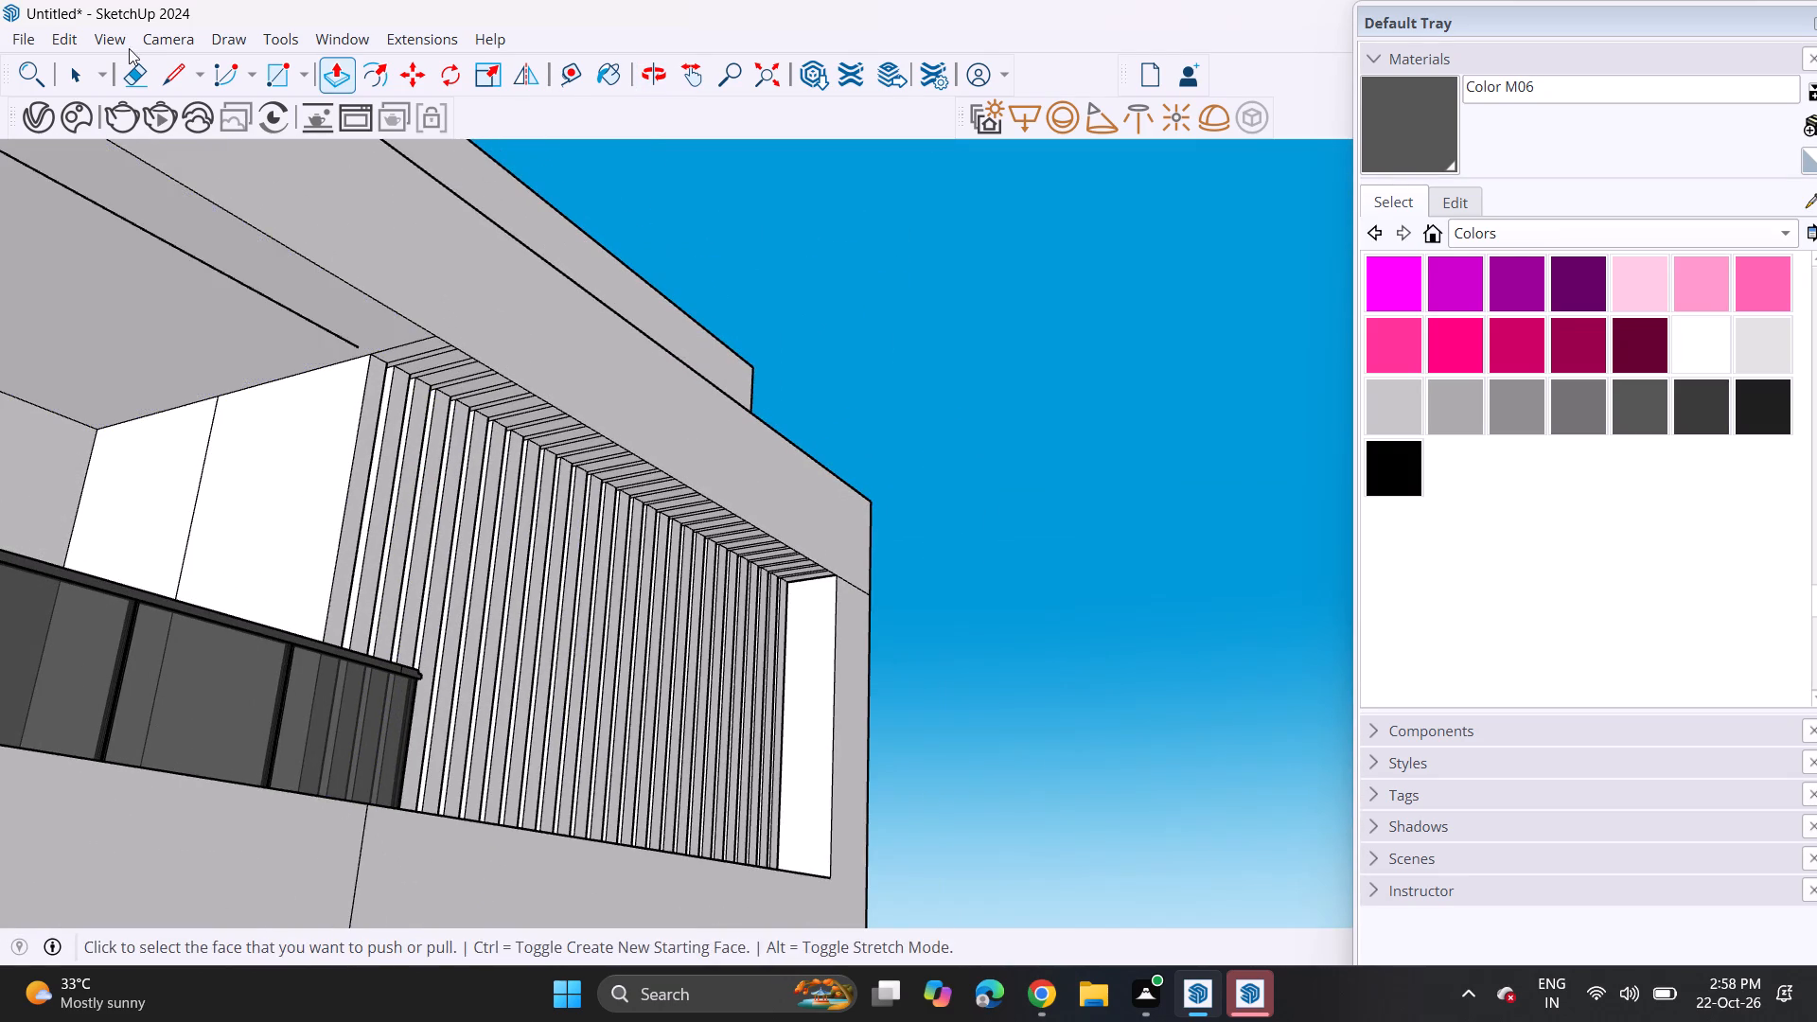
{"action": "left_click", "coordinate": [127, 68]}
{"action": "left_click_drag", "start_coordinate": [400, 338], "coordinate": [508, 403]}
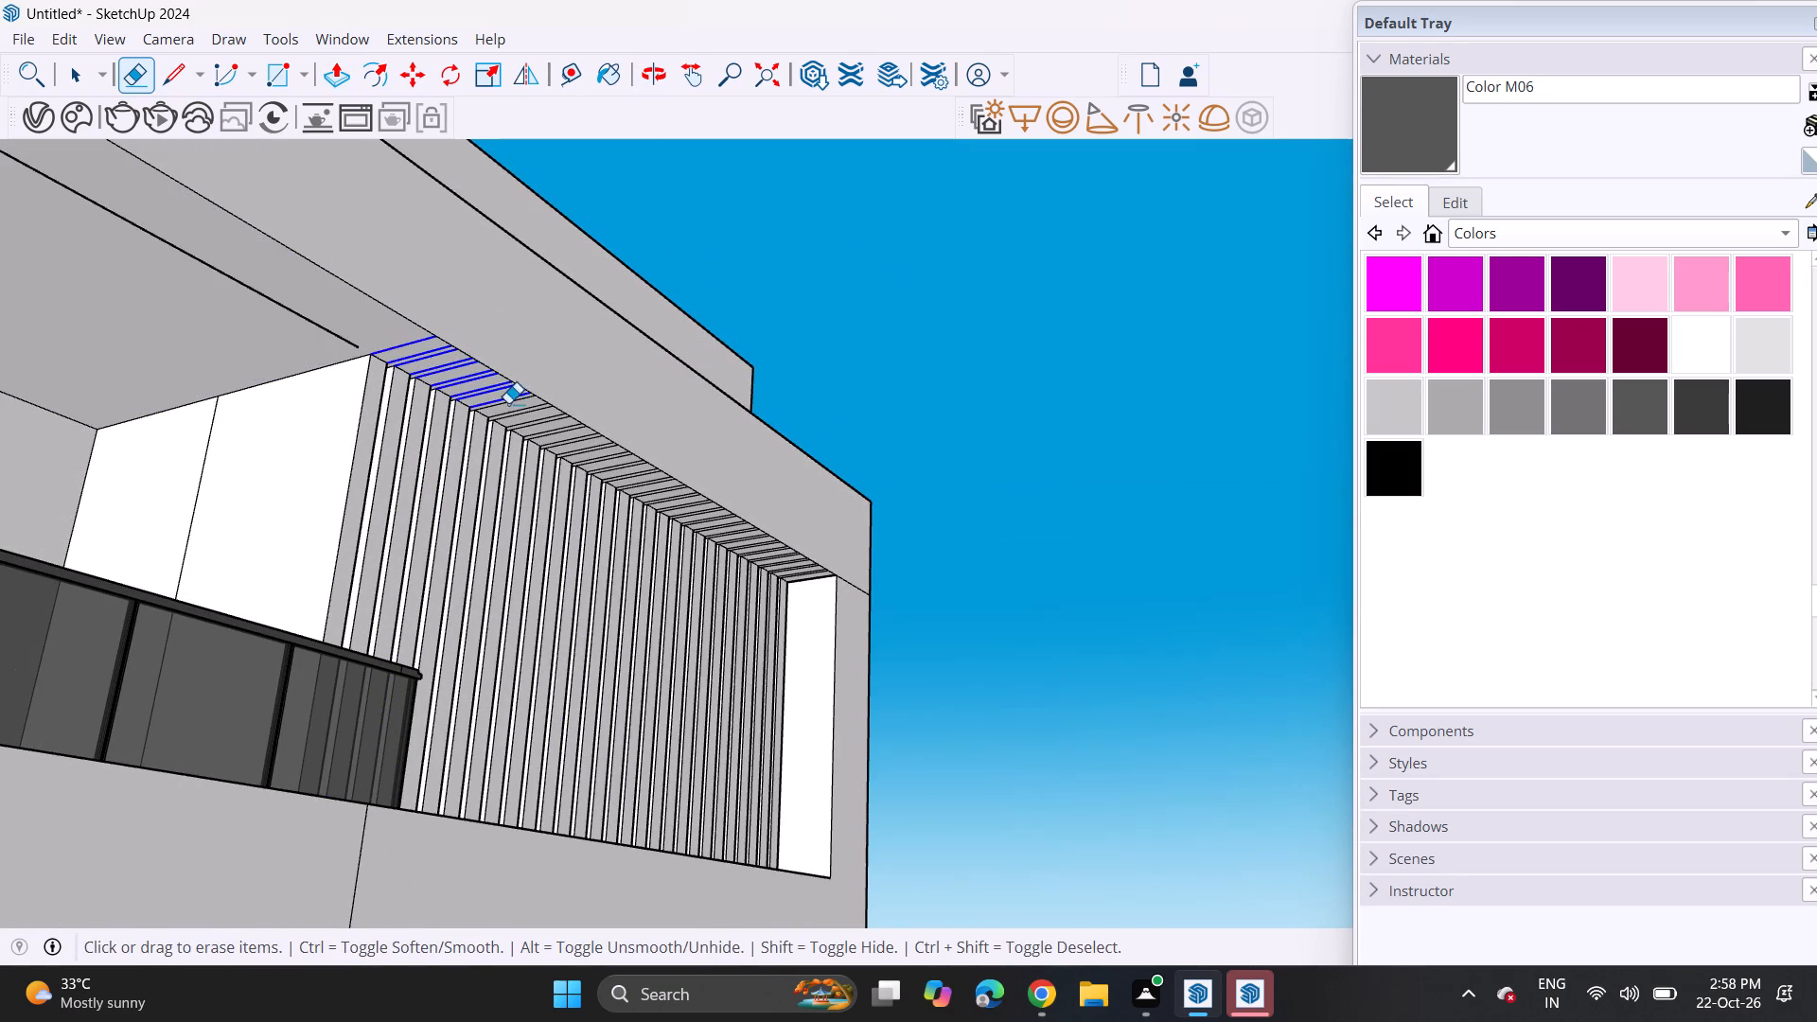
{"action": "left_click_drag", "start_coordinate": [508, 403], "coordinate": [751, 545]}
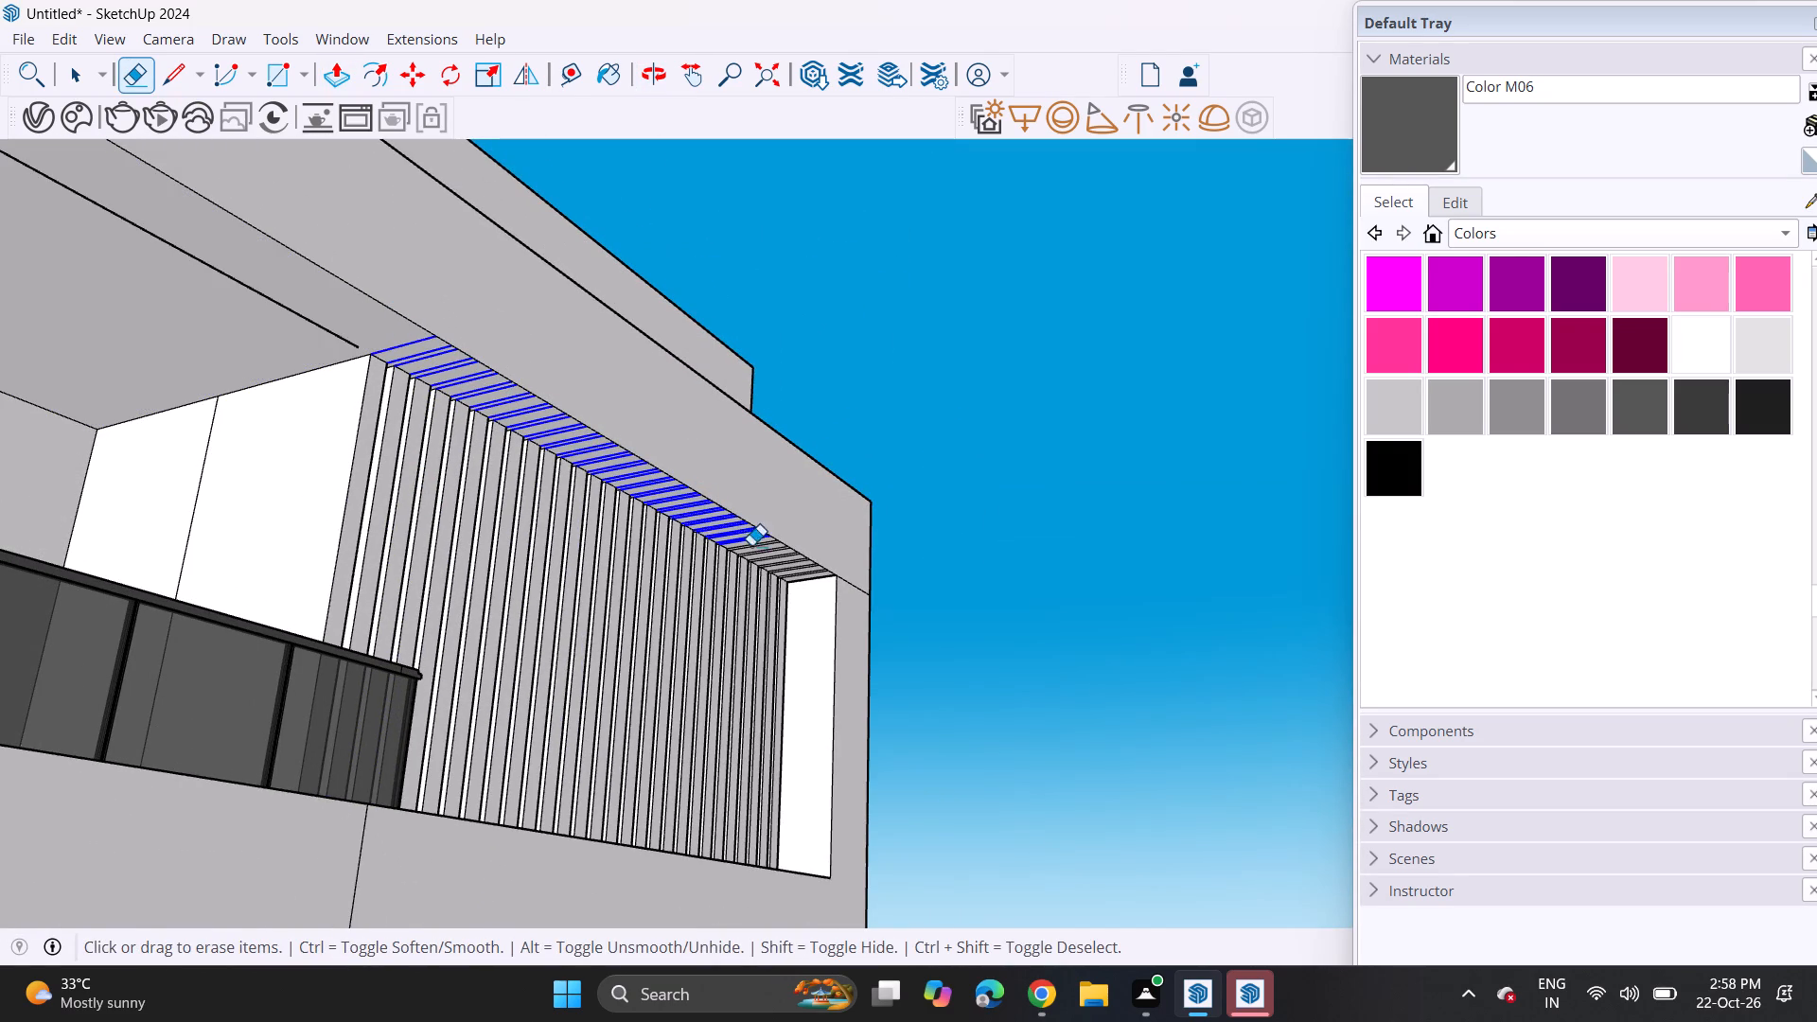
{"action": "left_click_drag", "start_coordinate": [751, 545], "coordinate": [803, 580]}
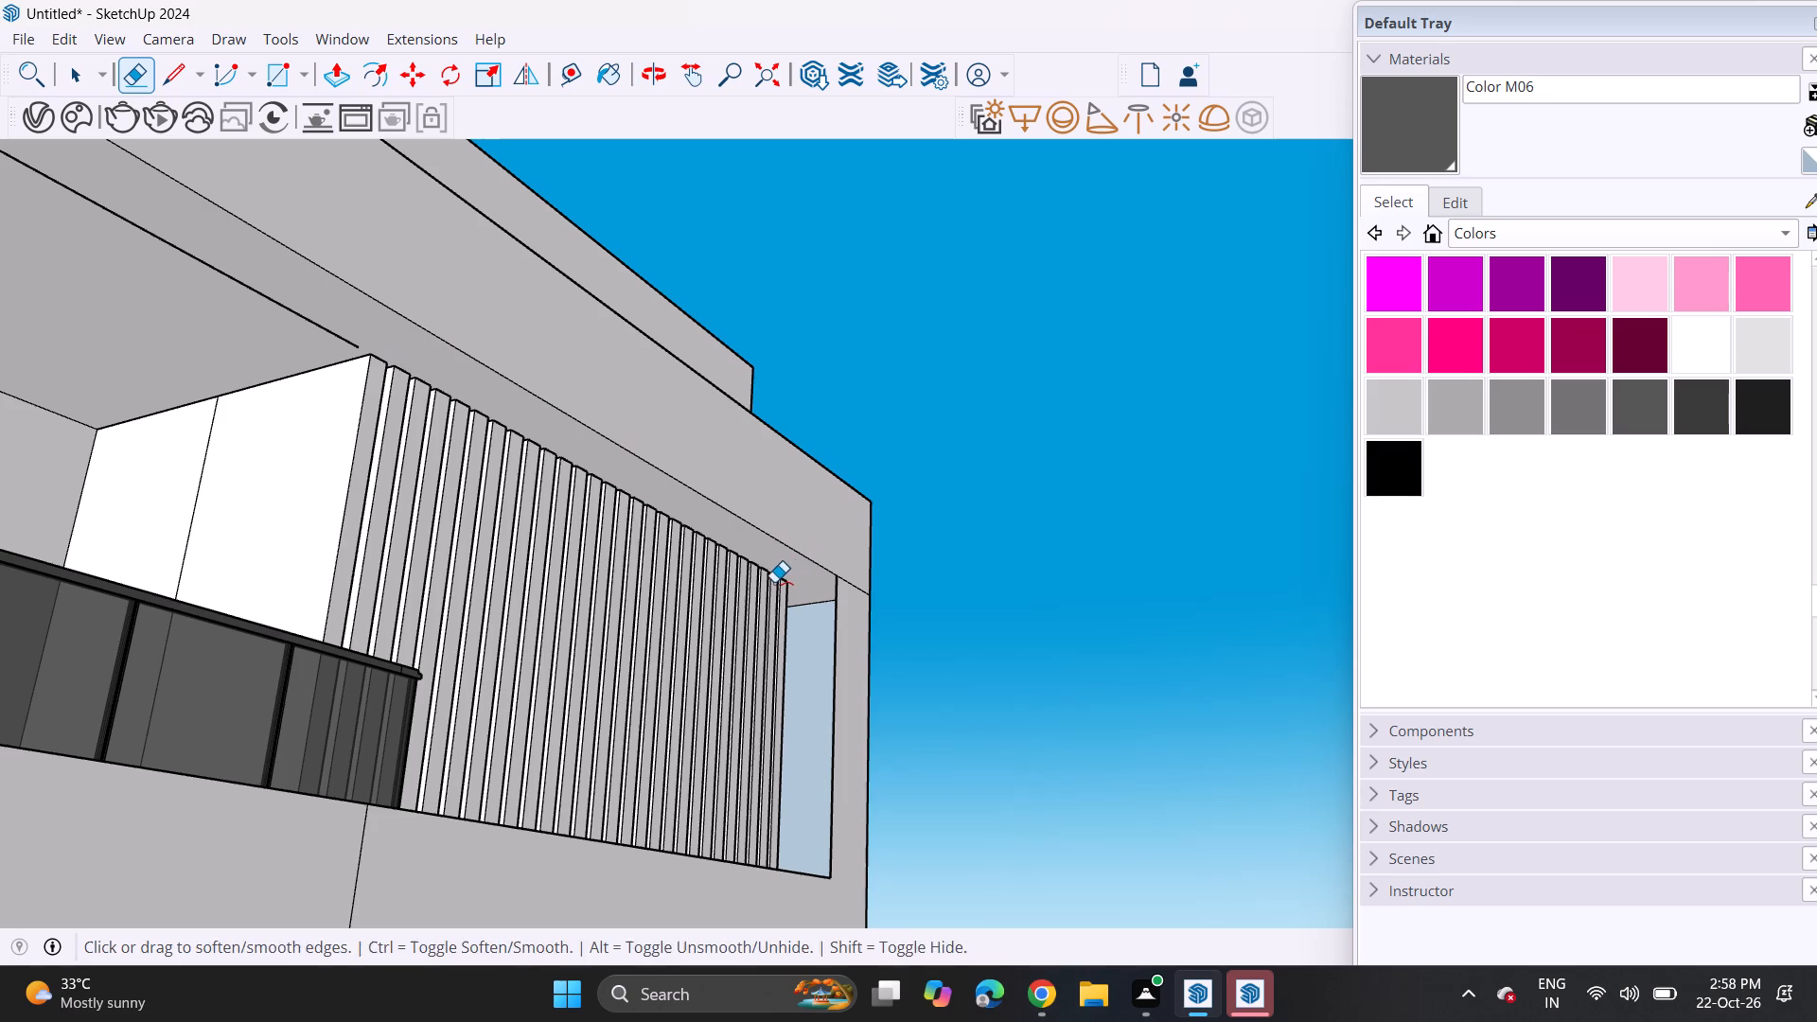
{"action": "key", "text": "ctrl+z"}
Erase the soffit cross lines above the far half of the slatted panel, starting beside its end wall.
{"action": "scroll", "coordinate": [774, 582], "scroll_direction": "up", "scroll_amount": 11}
{"action": "left_click_drag", "start_coordinate": [831, 587], "coordinate": [475, 344]}
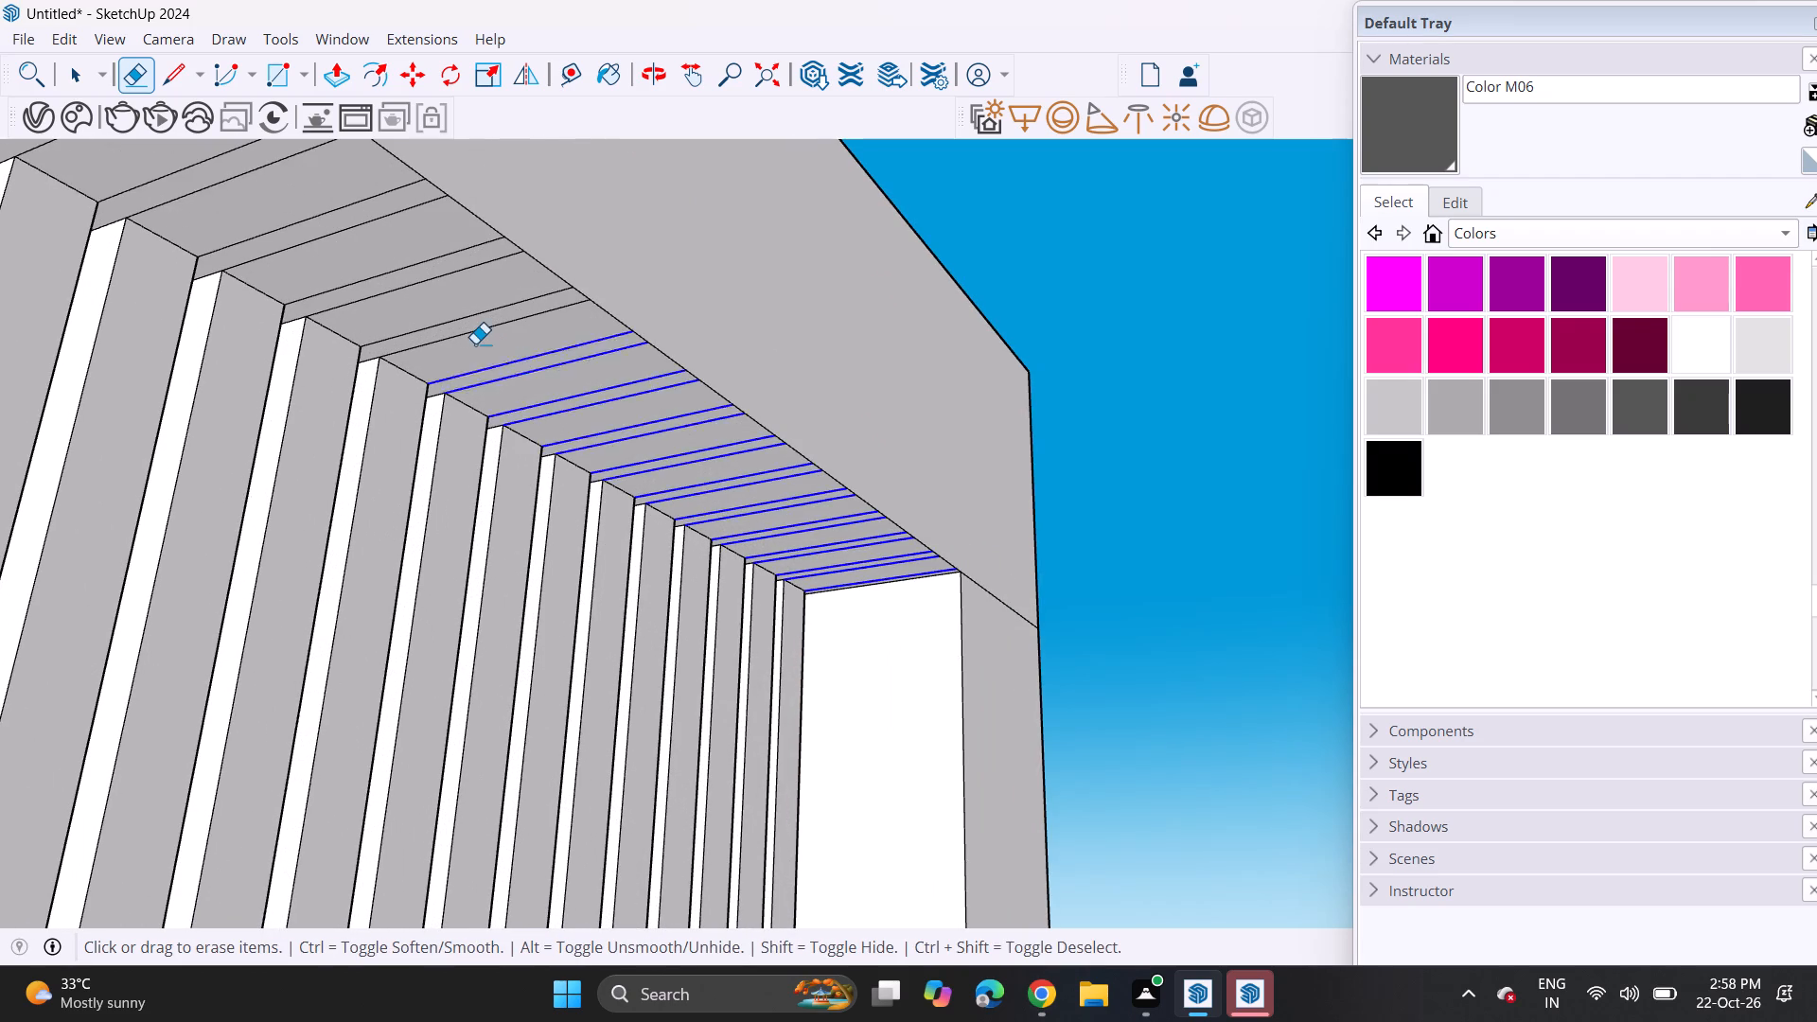
{"action": "left_click_drag", "start_coordinate": [475, 344], "coordinate": [476, 345]}
{"action": "scroll", "coordinate": [467, 346], "scroll_direction": "down", "scroll_amount": 7}
{"action": "left_click_drag", "start_coordinate": [474, 346], "coordinate": [450, 324]}
{"action": "left_click_drag", "start_coordinate": [299, 218], "coordinate": [456, 294]}
Erase the remaining soffit cross lines above the slats up to the balcony side of the panel.
{"action": "scroll", "coordinate": [425, 319], "scroll_direction": "down", "scroll_amount": 5}
{"action": "middle_click_drag", "start_coordinate": [415, 312], "coordinate": [802, 426], "text": "shift"}
{"action": "left_click", "coordinate": [816, 428]}
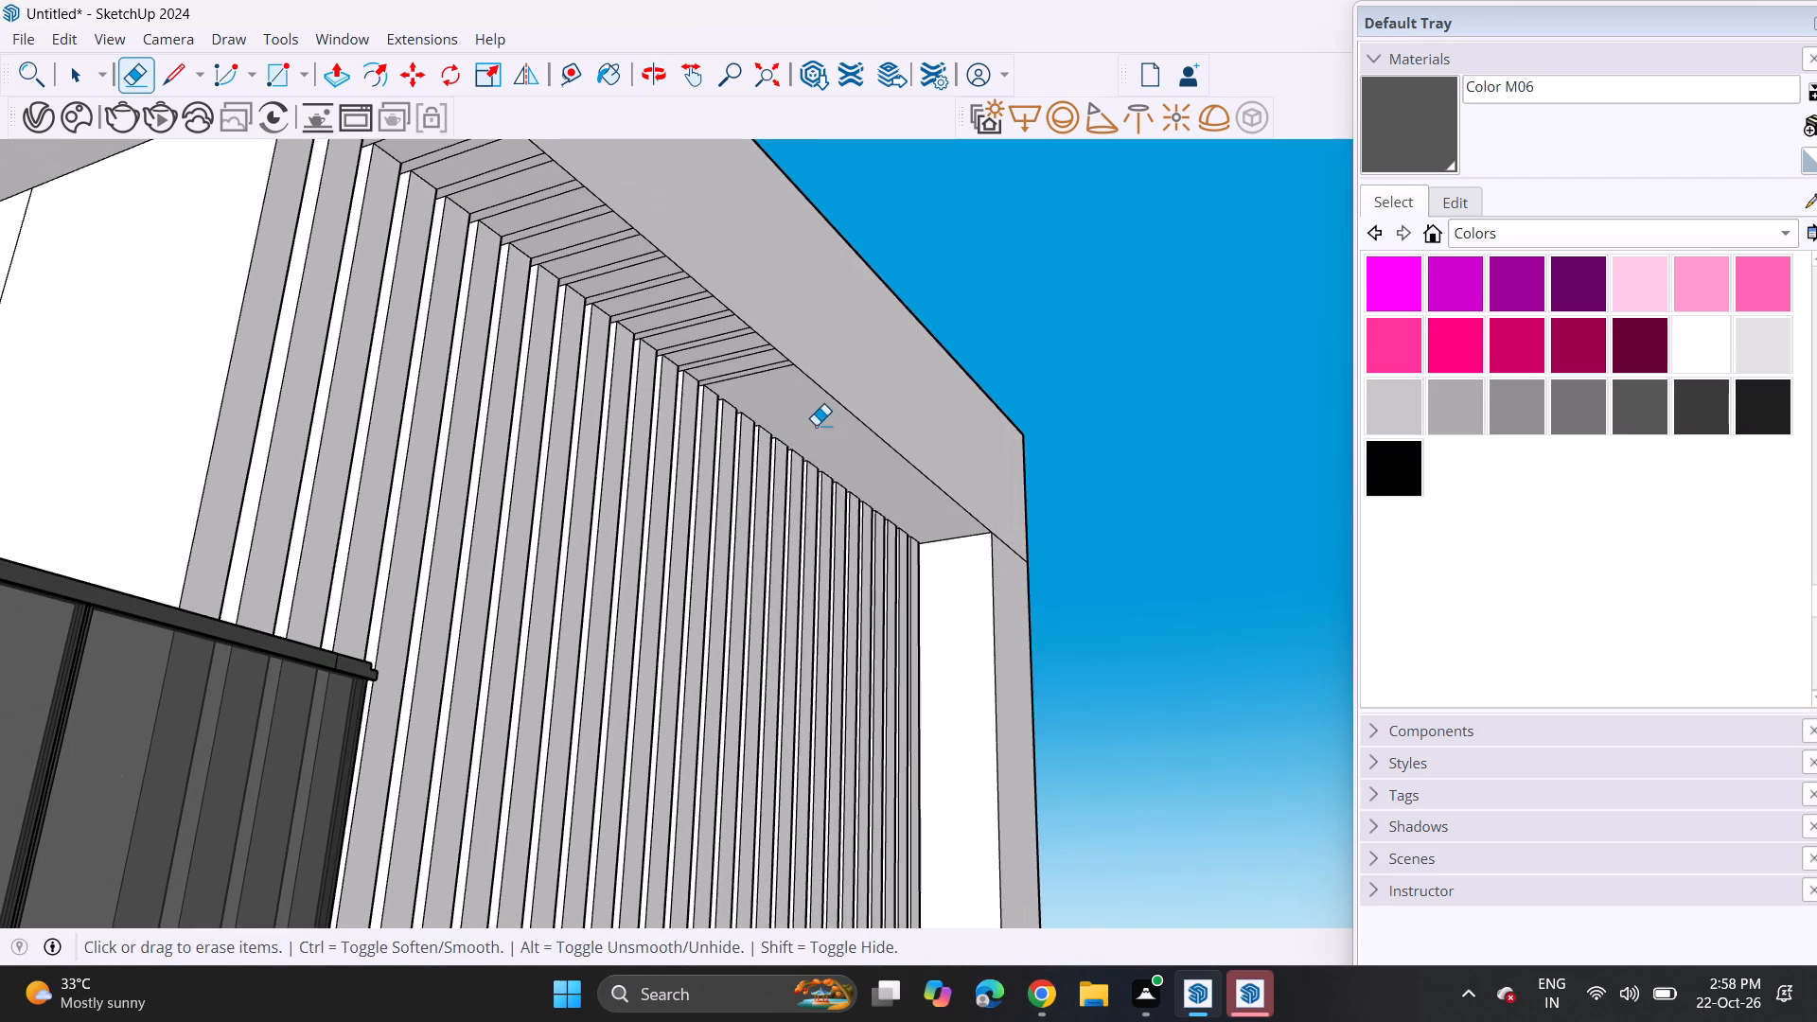
{"action": "left_click_drag", "start_coordinate": [720, 362], "coordinate": [771, 387]}
{"action": "left_click_drag", "start_coordinate": [697, 320], "coordinate": [581, 234]}
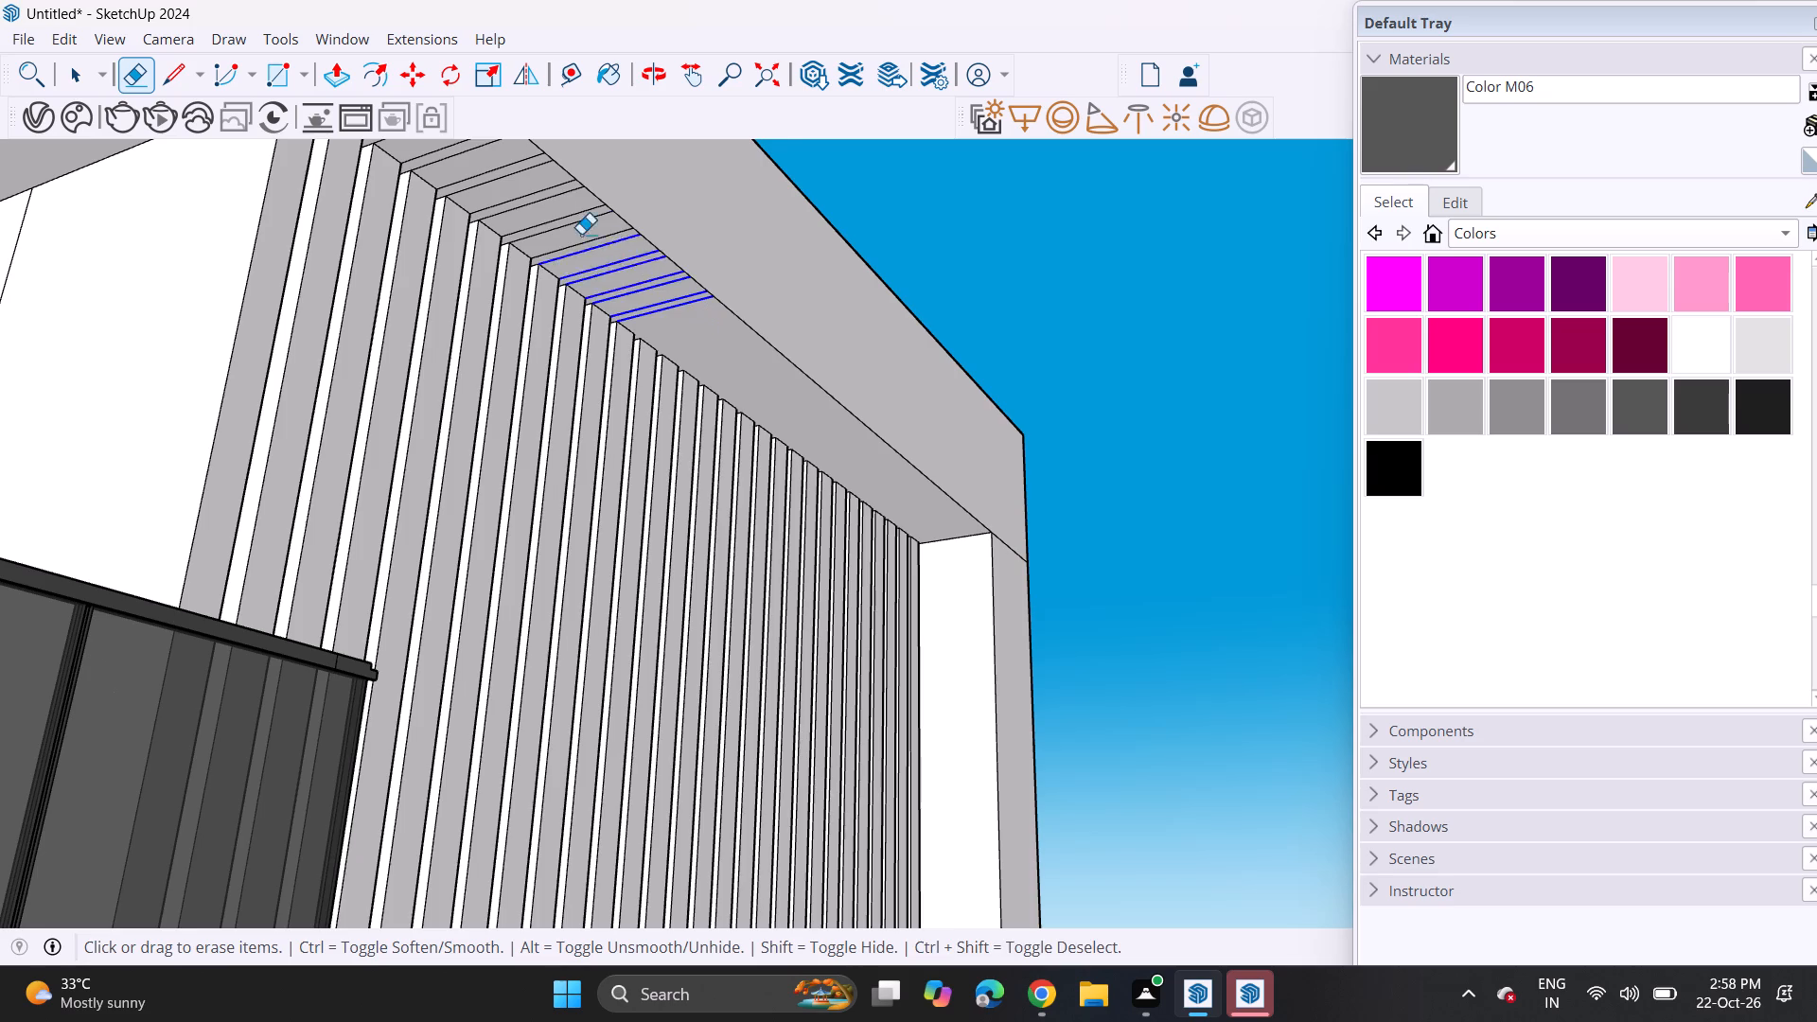
{"action": "left_click_drag", "start_coordinate": [581, 234], "coordinate": [557, 223]}
{"action": "middle_click_drag", "start_coordinate": [531, 213], "coordinate": [647, 347], "text": "shift"}
{"action": "left_click_drag", "start_coordinate": [679, 343], "coordinate": [602, 306]}
{"action": "left_click_drag", "start_coordinate": [497, 229], "coordinate": [460, 204]}
{"action": "left_click_drag", "start_coordinate": [459, 204], "coordinate": [471, 214]}
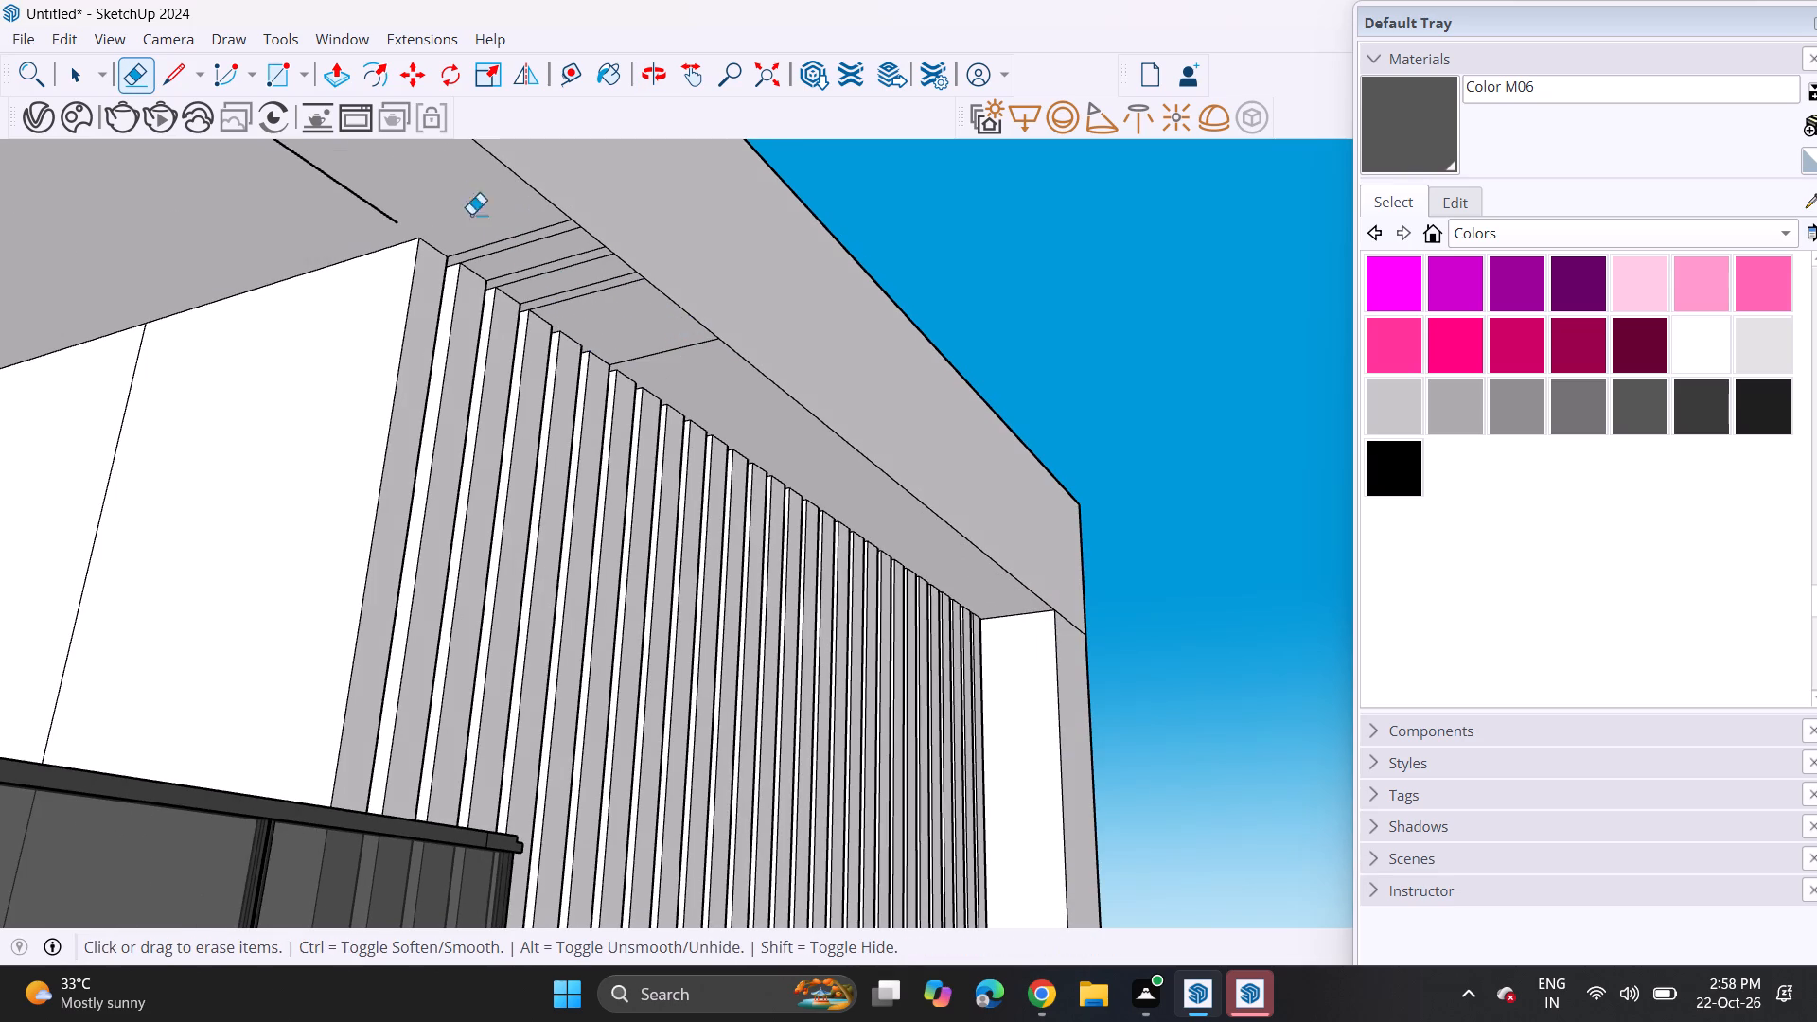
{"action": "left_click_drag", "start_coordinate": [471, 214], "coordinate": [675, 368]}
Draw a line extending the balcony soffit's inset line along the slat tops to the panel's far inner corner.
{"action": "left_click", "coordinate": [177, 79]}
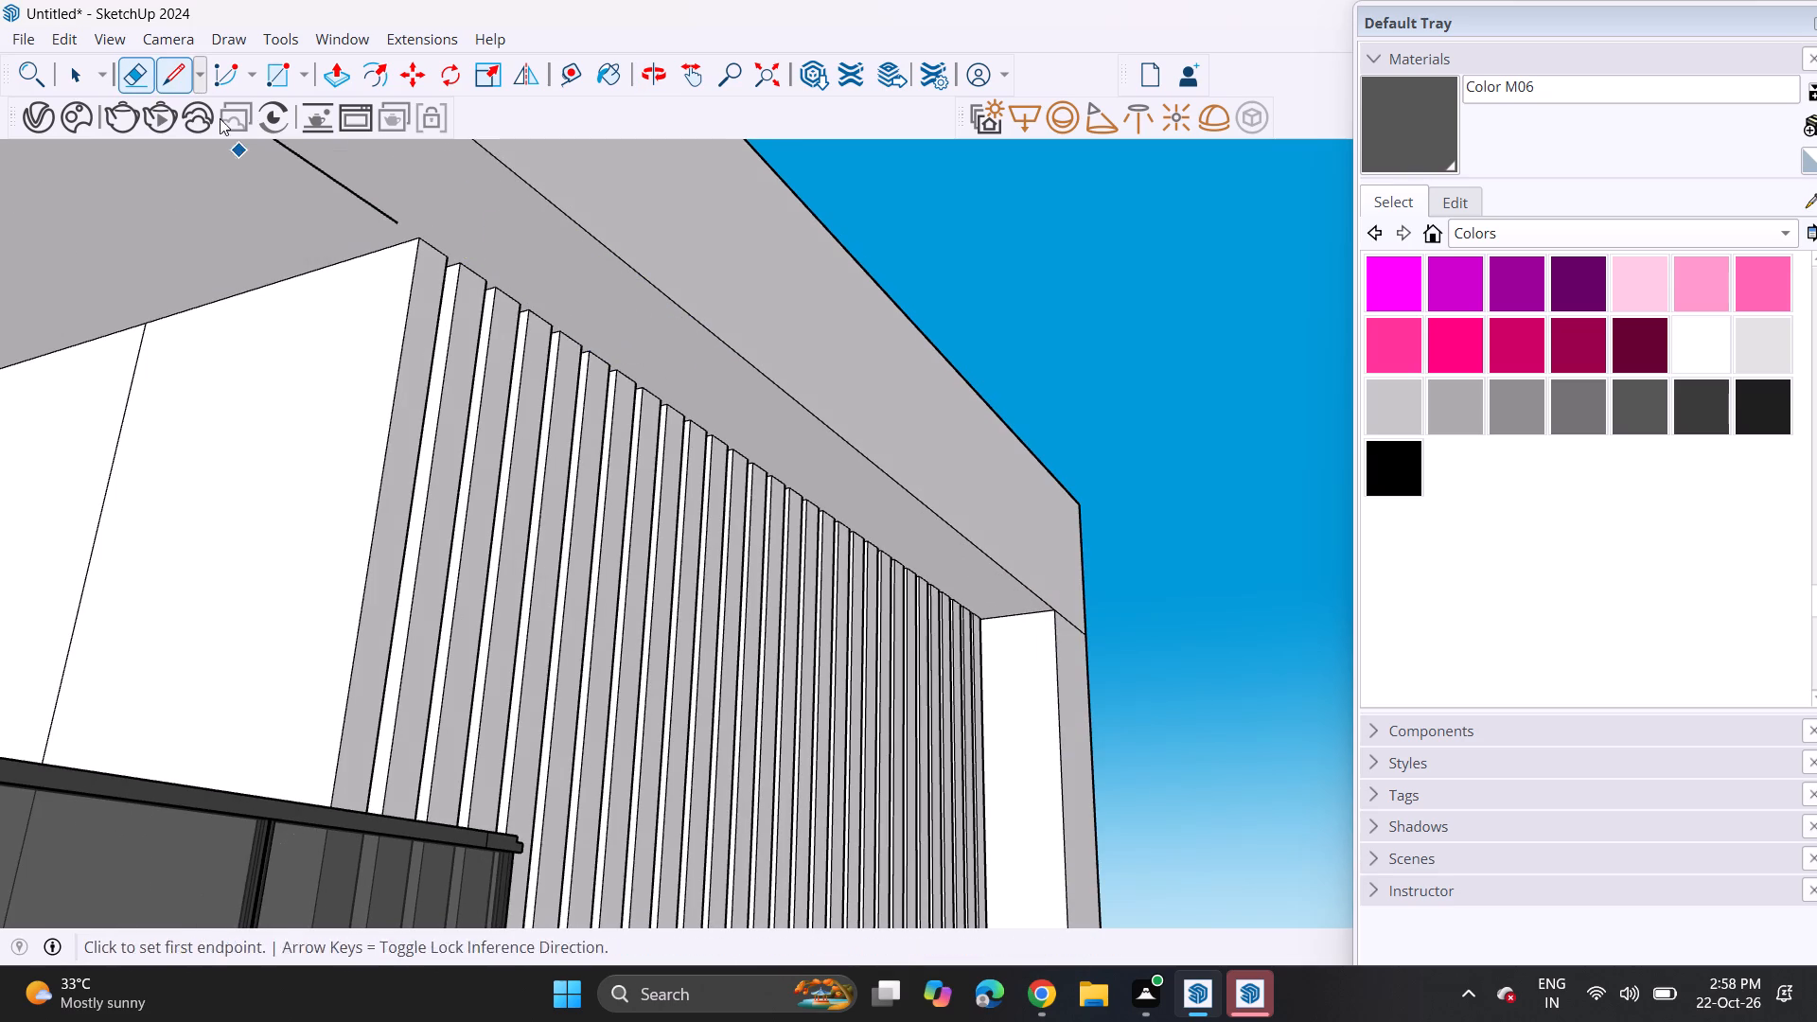
{"action": "left_click", "coordinate": [397, 228]}
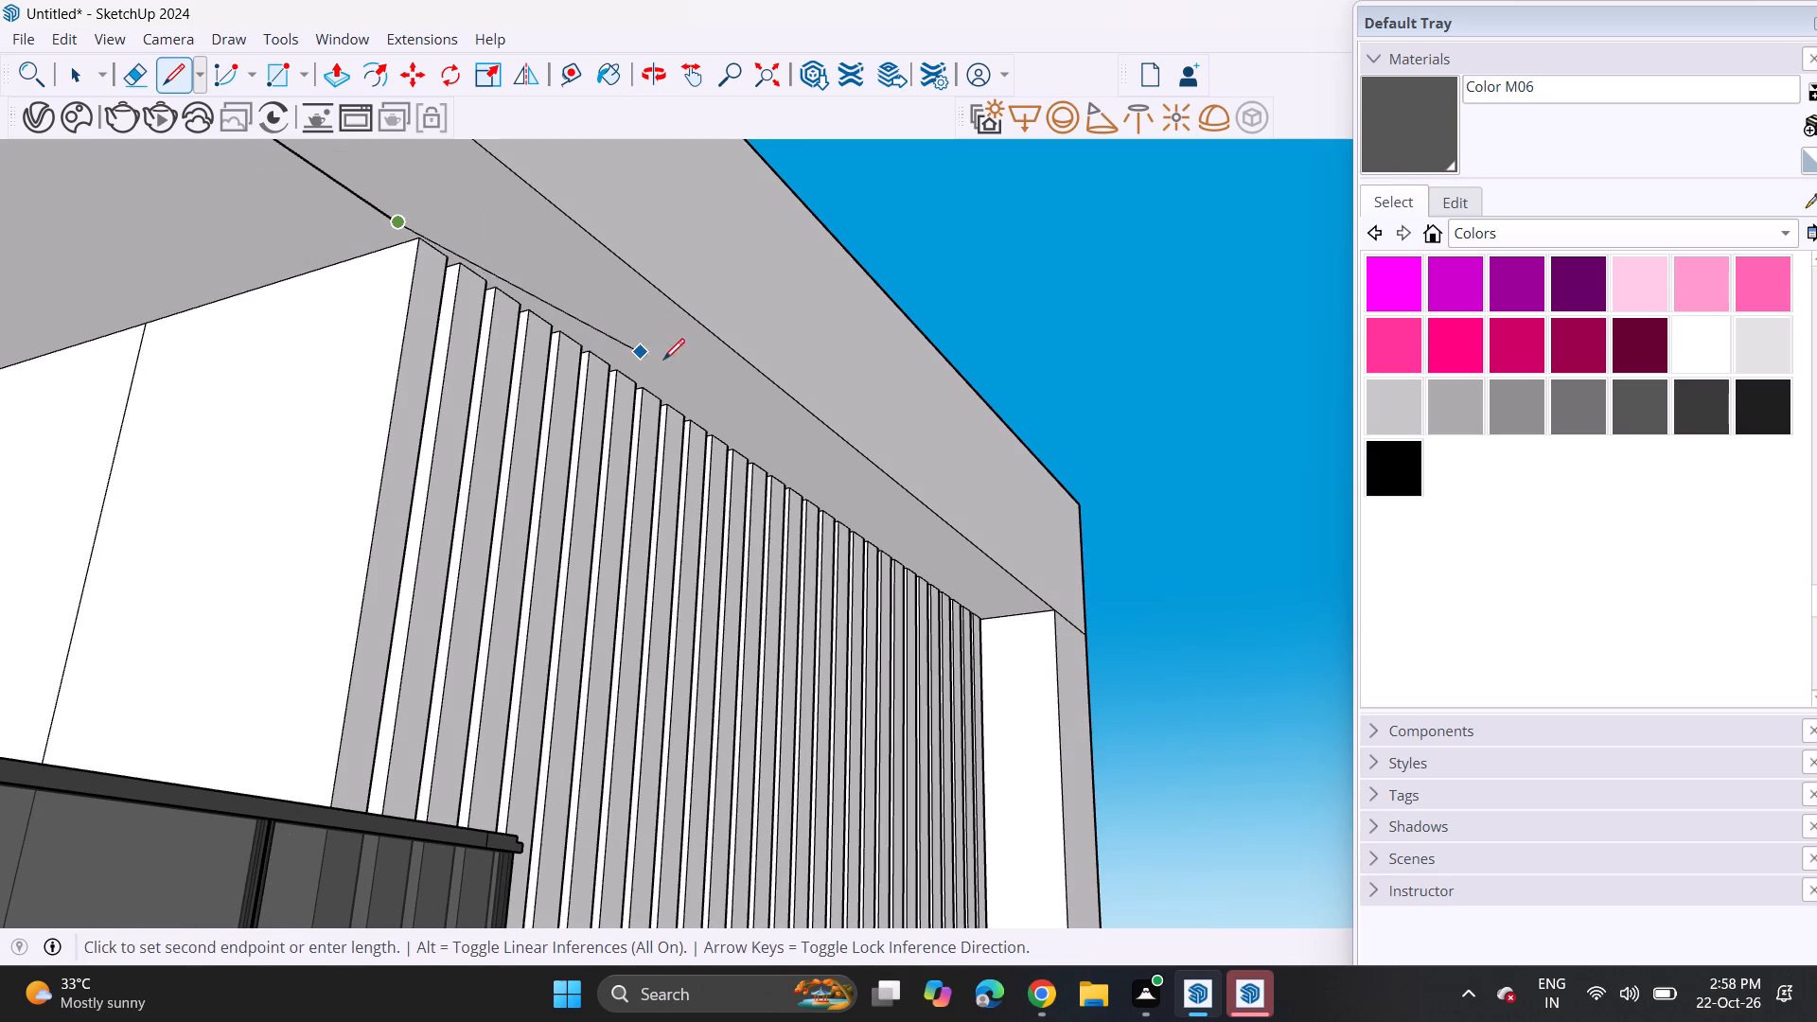
{"action": "left_click", "coordinate": [984, 621]}
{"action": "key", "text": "space"}
{"action": "left_click", "coordinate": [1024, 408]}
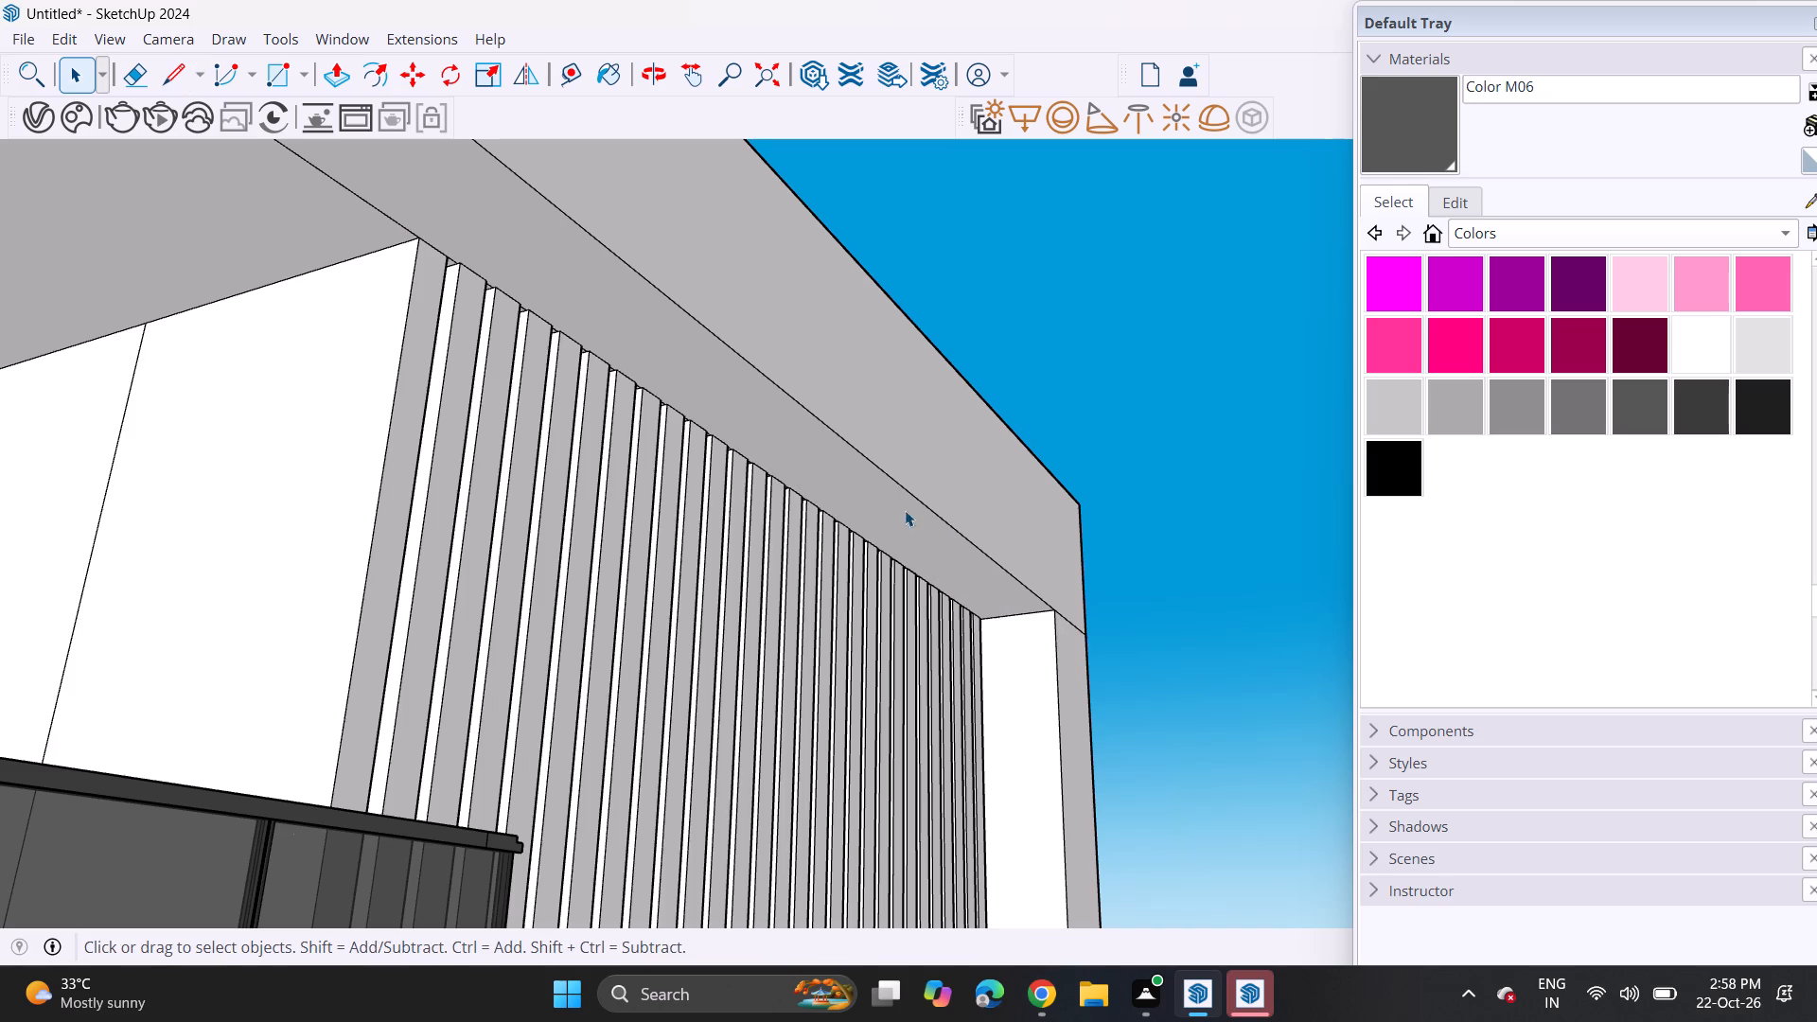
Draw a long inset rectangle on the top roof slab's front fascia, from its balcony-side edge to above the slatted panel's far end.
{"action": "scroll", "coordinate": [881, 528], "scroll_direction": "down", "scroll_amount": 17}
{"action": "middle_click_drag", "start_coordinate": [829, 493], "coordinate": [240, 536]}
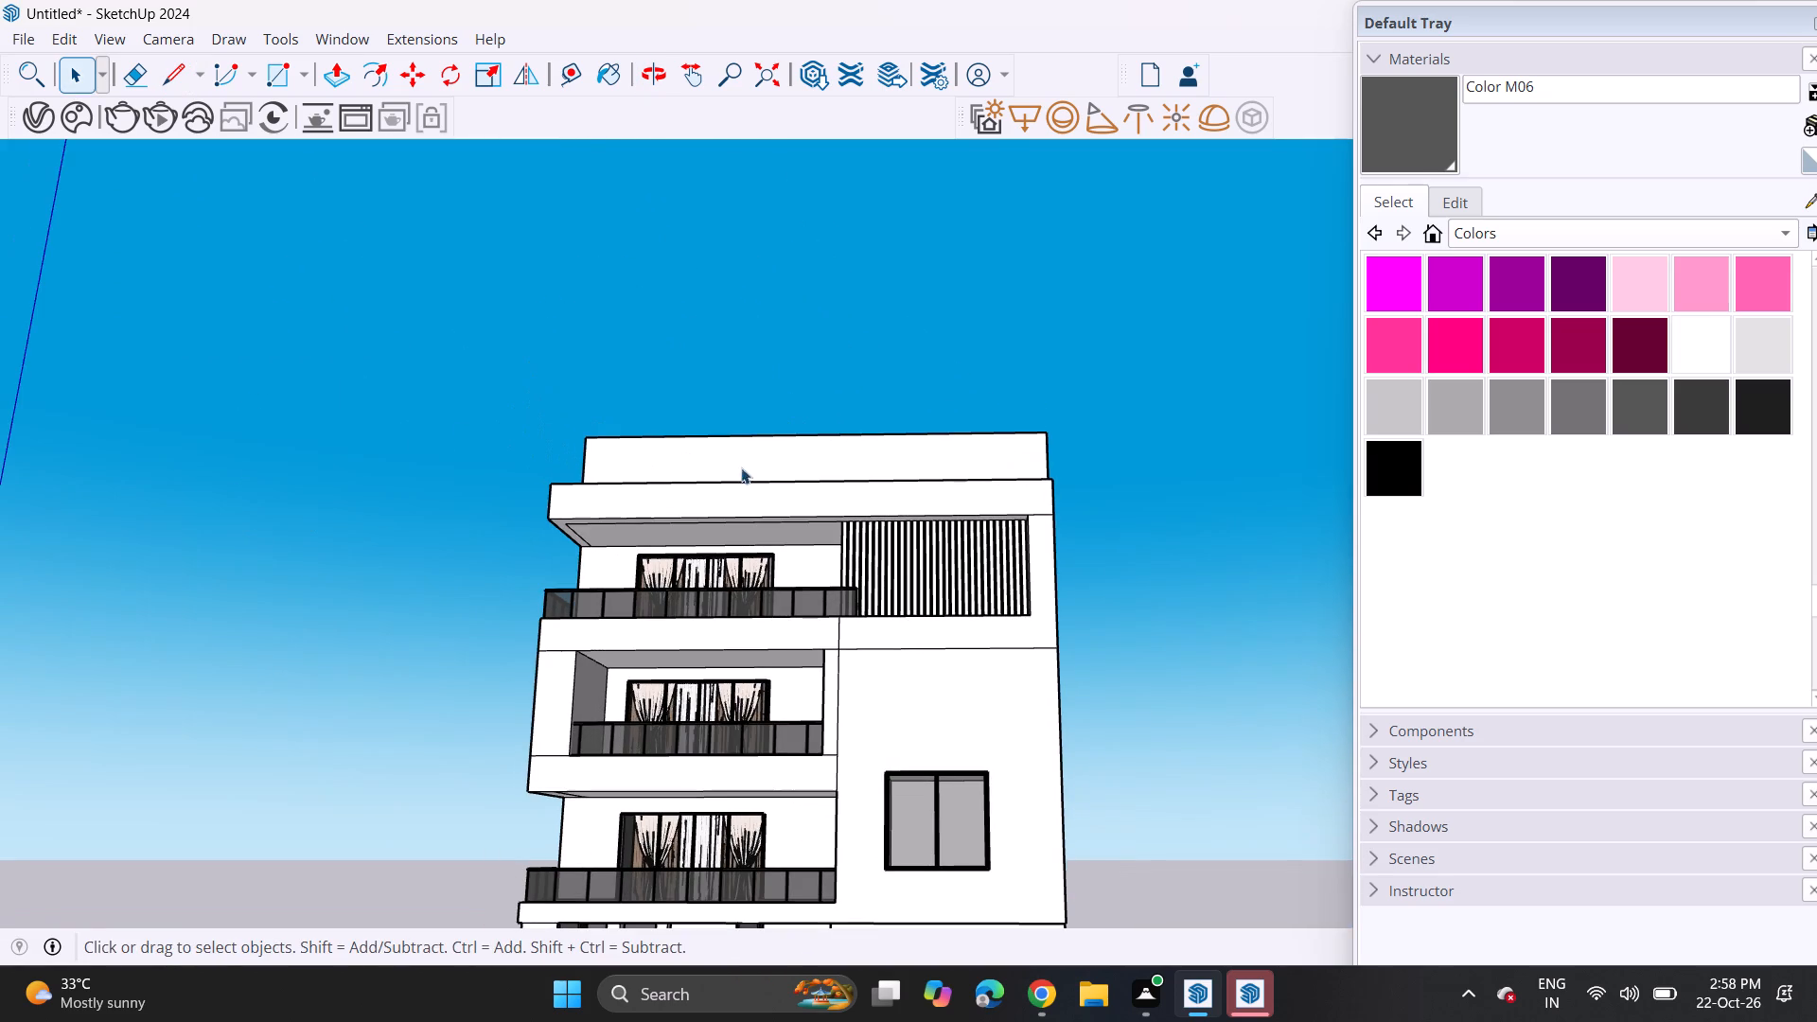
{"action": "scroll", "coordinate": [664, 472], "scroll_direction": "up", "scroll_amount": 5}
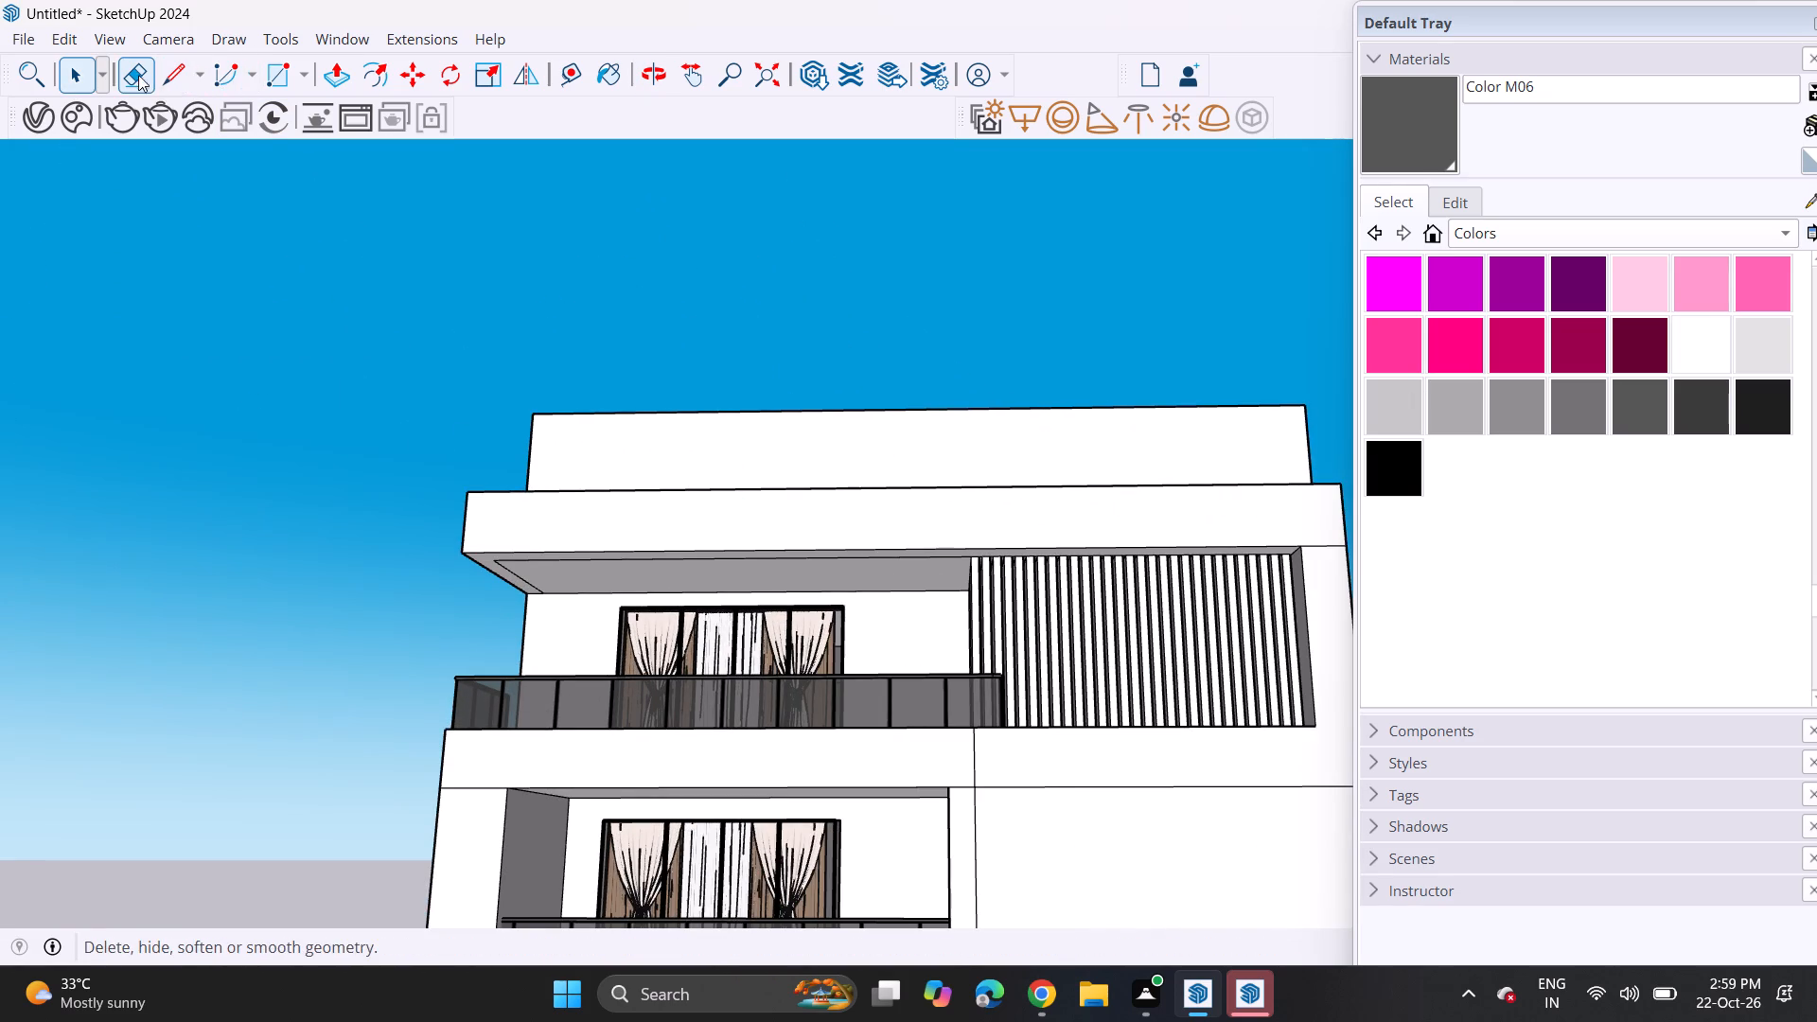
{"action": "left_click", "coordinate": [273, 69]}
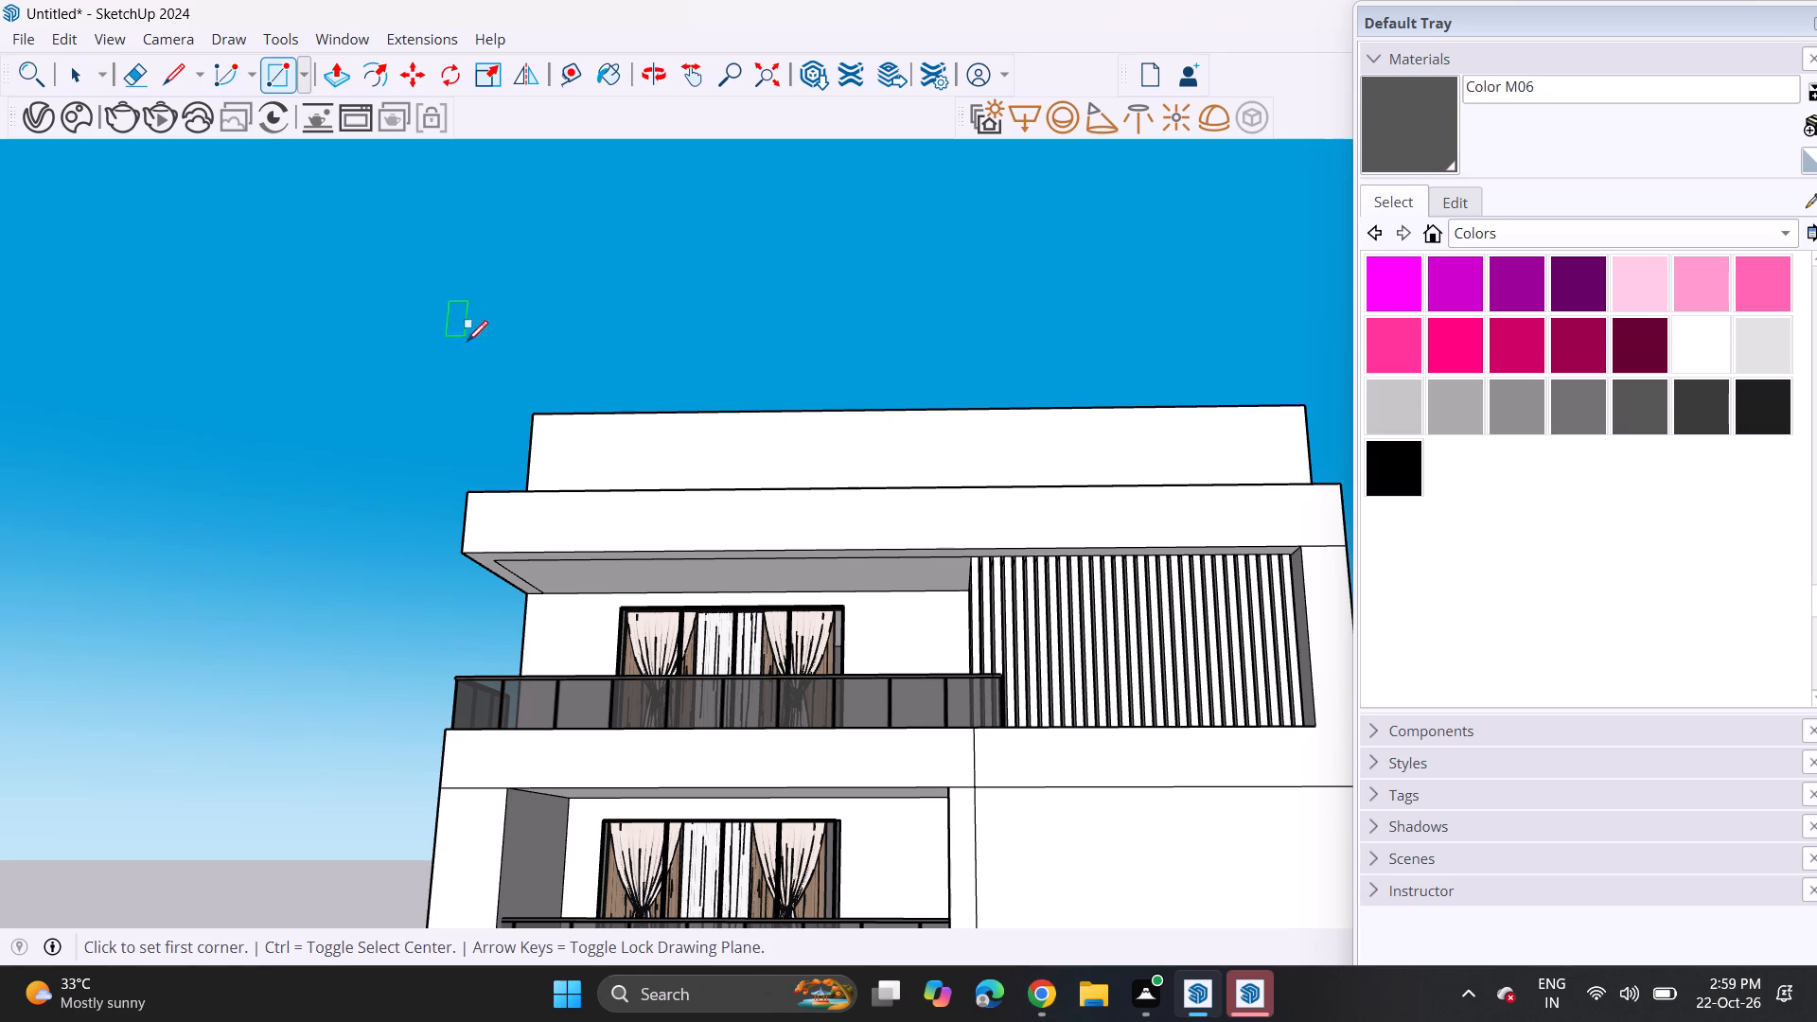
{"action": "middle_click_drag", "start_coordinate": [447, 334], "coordinate": [328, 332], "text": "shift"}
{"action": "scroll", "coordinate": [369, 476], "scroll_direction": "up", "scroll_amount": 5}
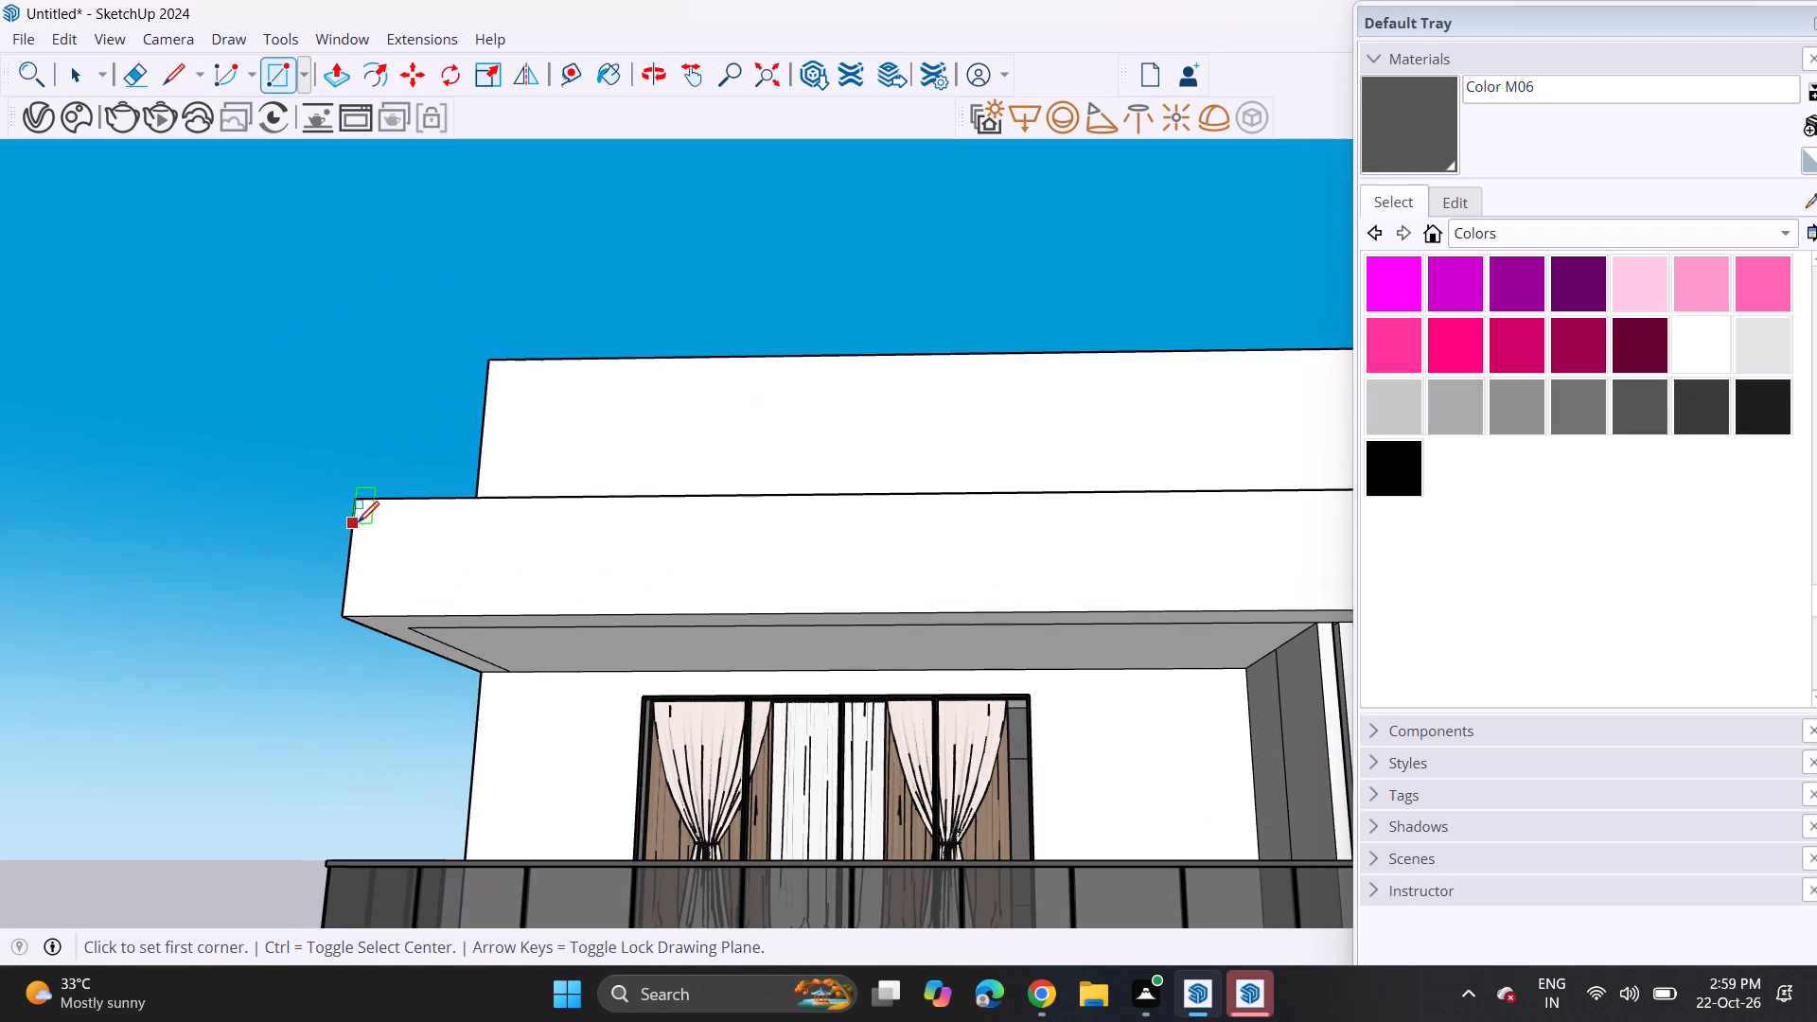
{"action": "left_click", "coordinate": [359, 518]}
{"action": "scroll", "coordinate": [417, 561], "scroll_direction": "down", "scroll_amount": 6}
{"action": "middle_click_drag", "start_coordinate": [470, 557], "coordinate": [185, 562], "text": "shift"}
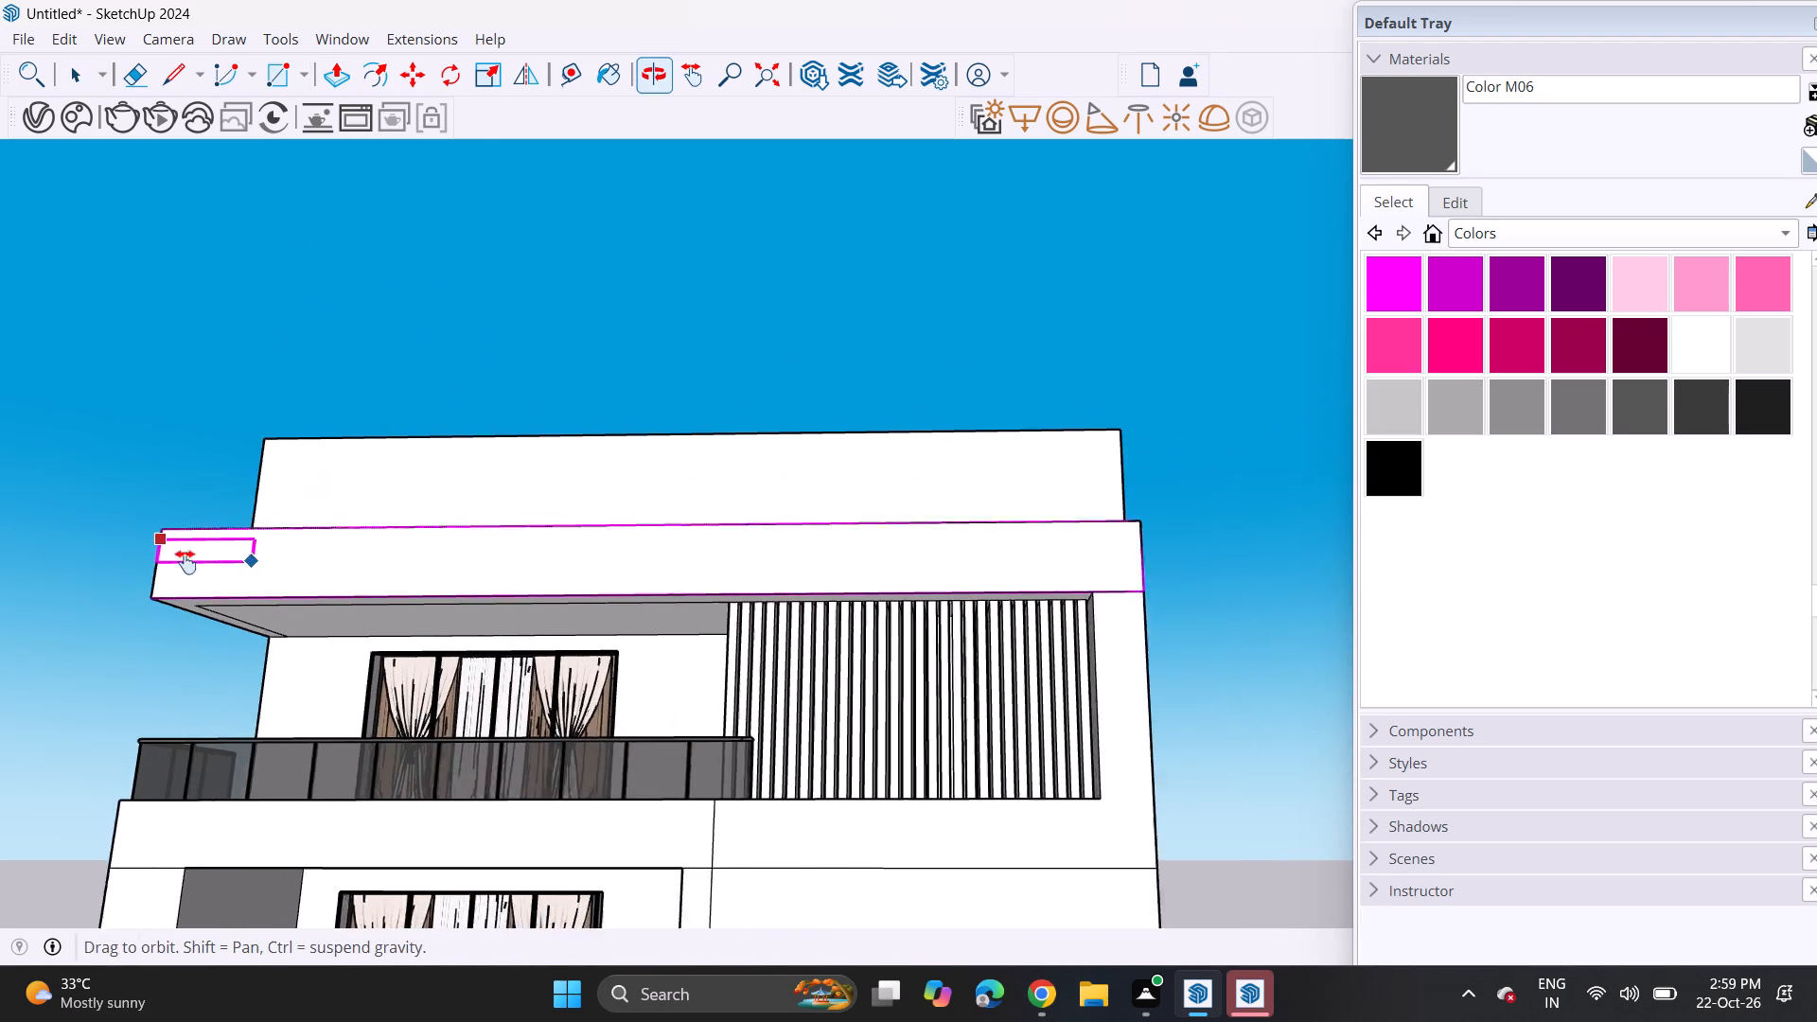
{"action": "middle_click_drag", "start_coordinate": [185, 562], "coordinate": [140, 563], "text": "shift"}
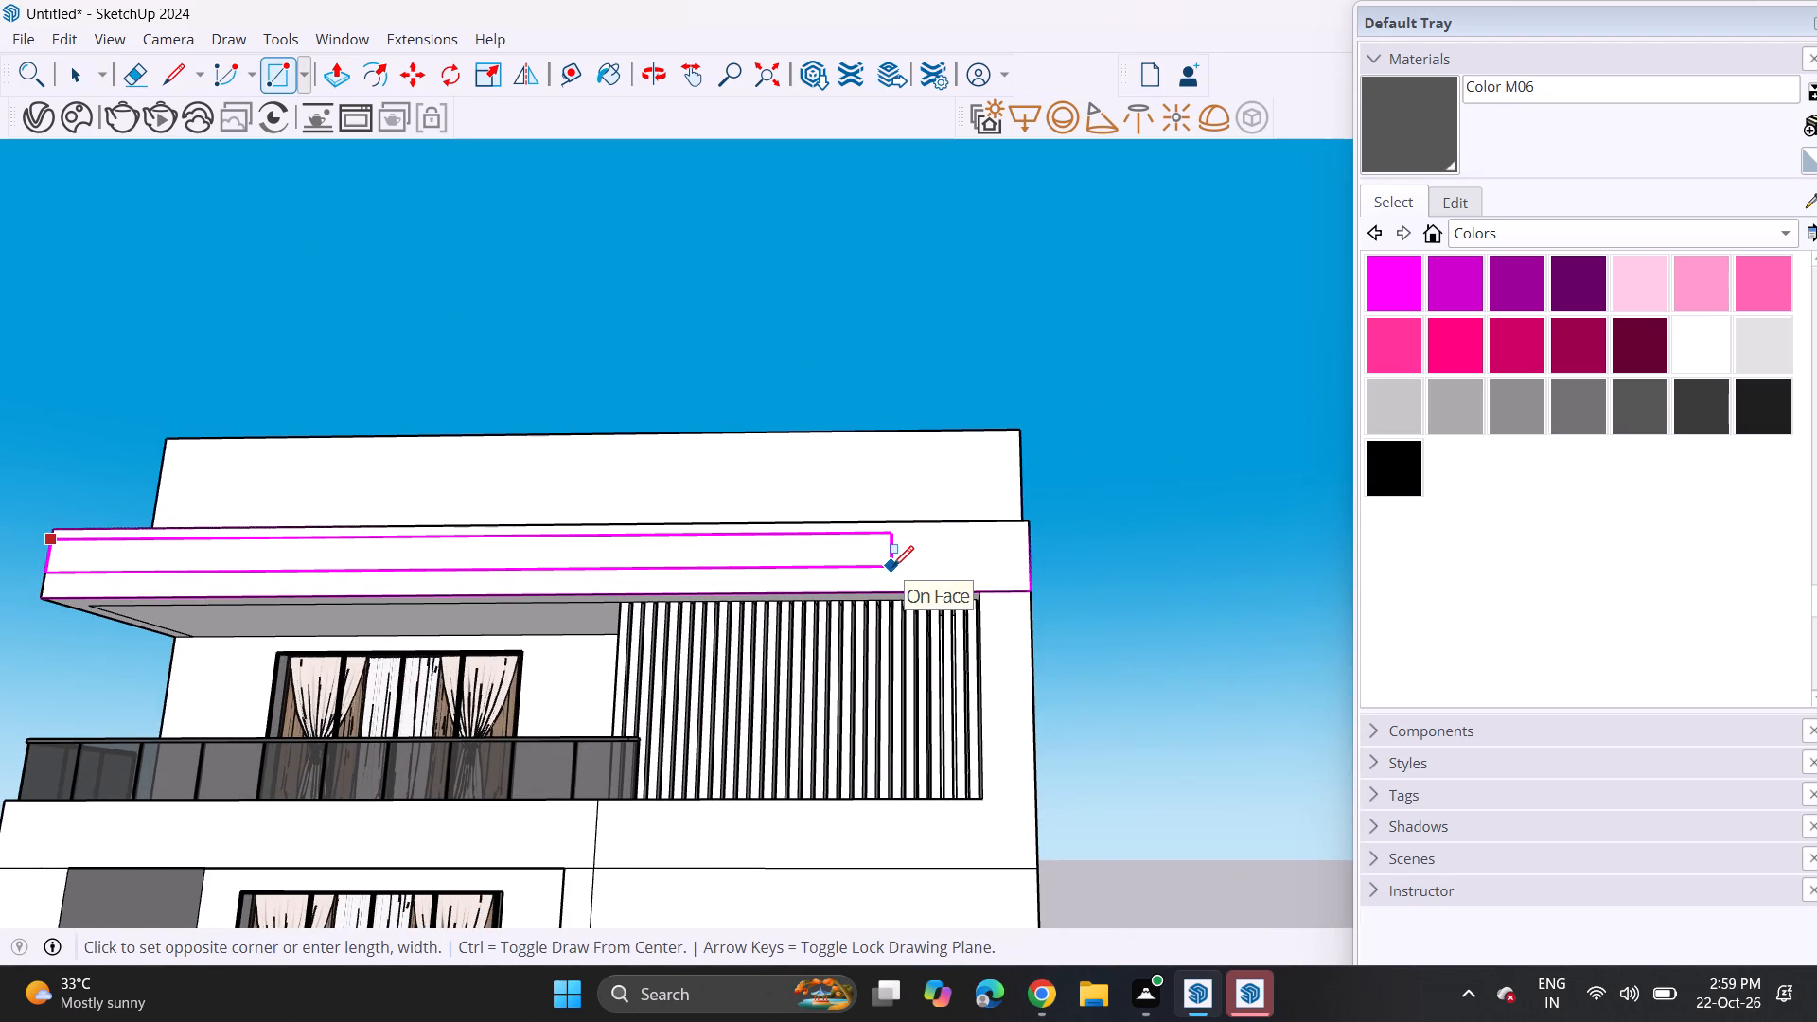
{"action": "scroll", "coordinate": [894, 558], "scroll_direction": "up", "scroll_amount": 6}
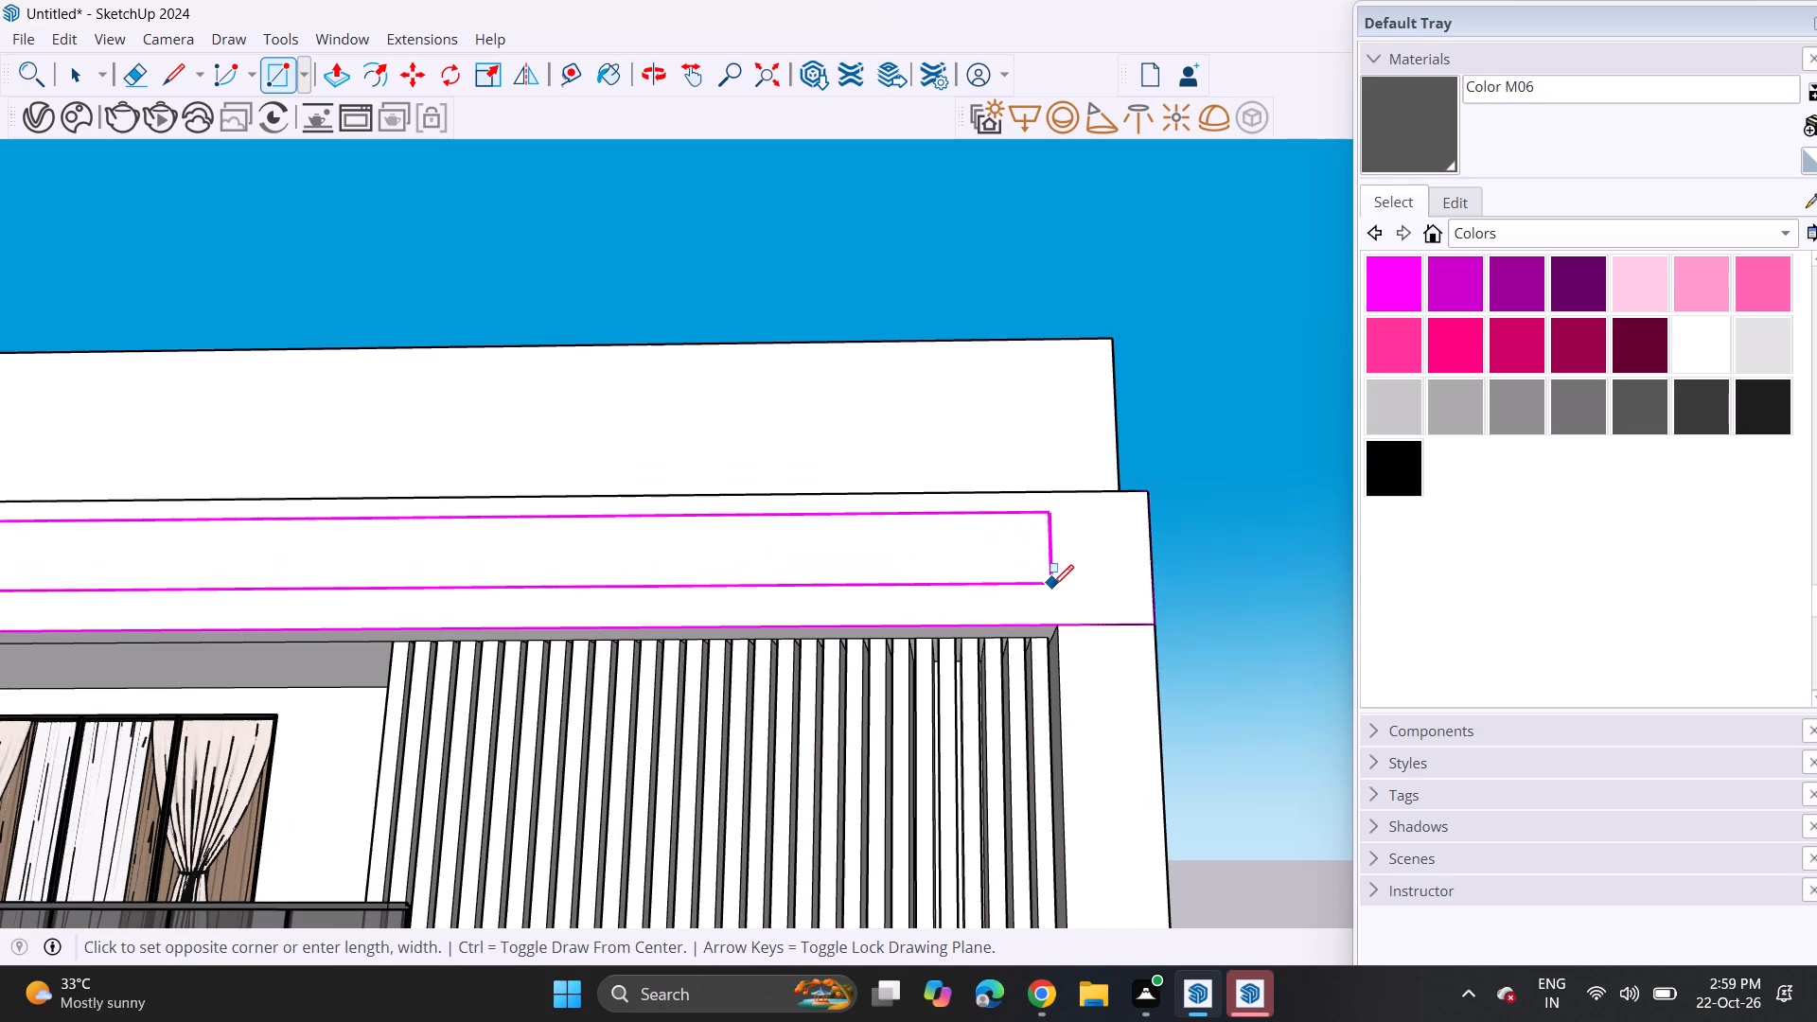
{"action": "left_click", "coordinate": [1057, 598]}
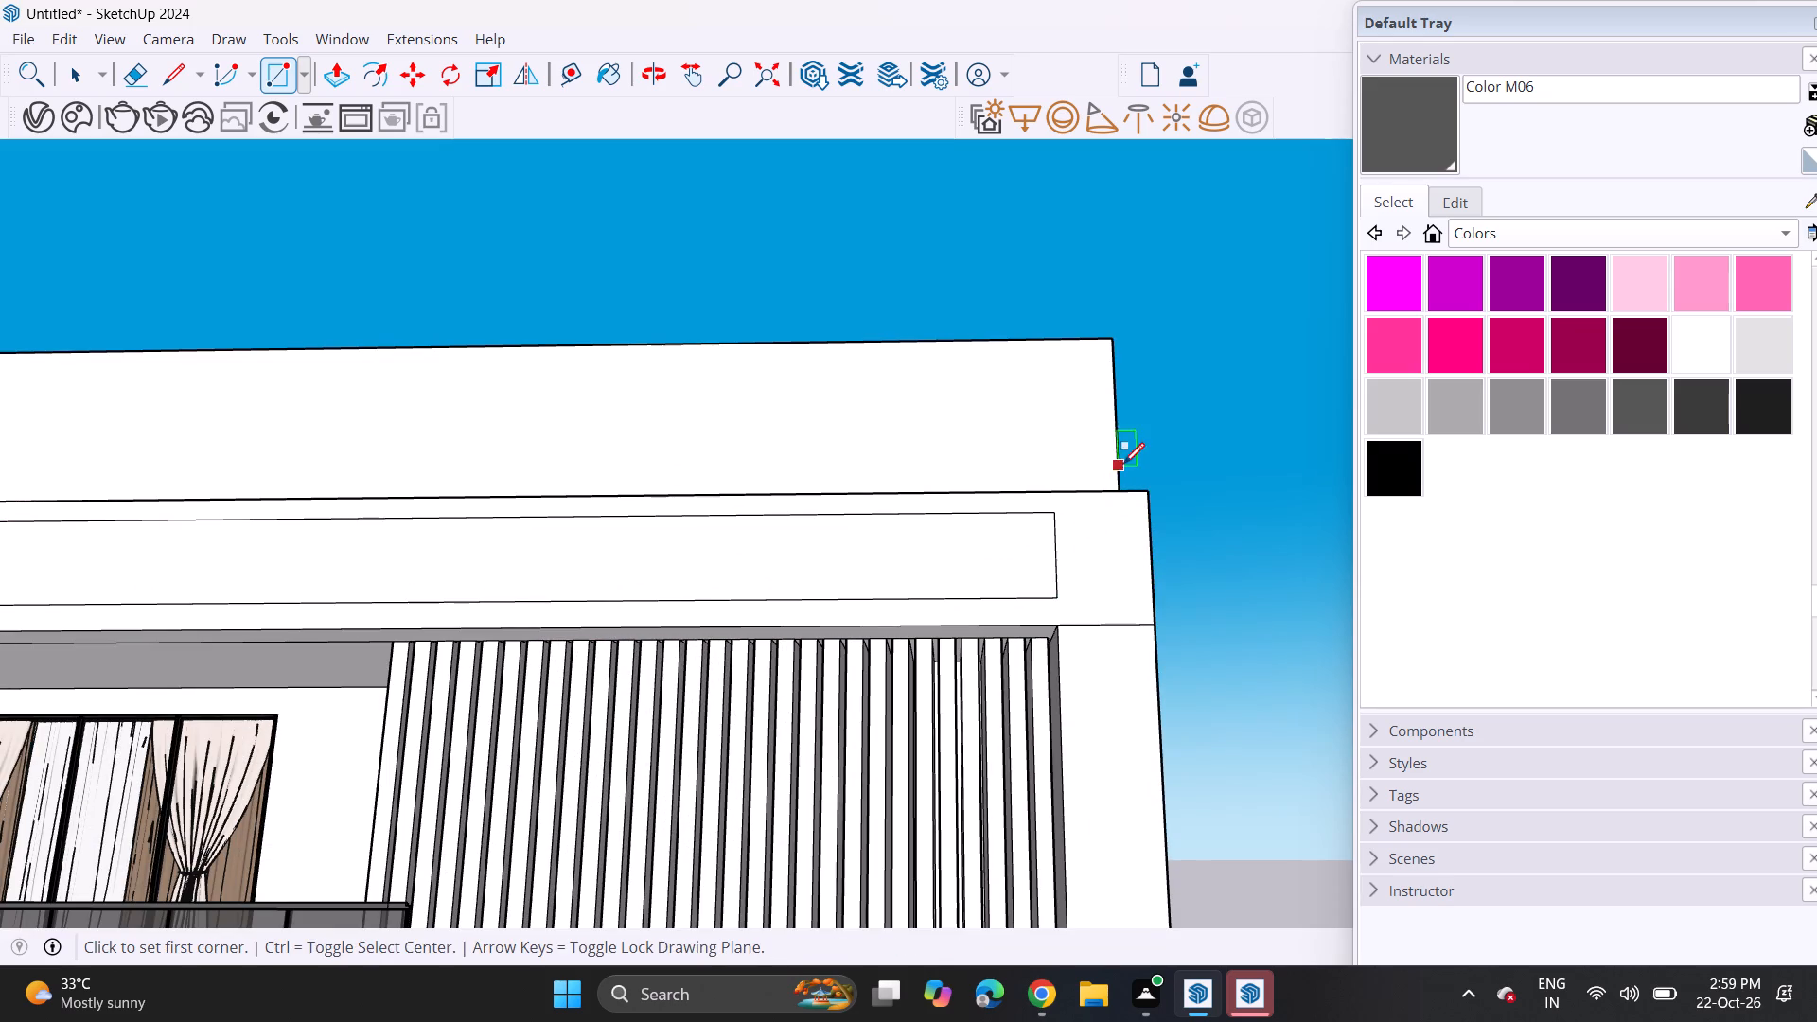
{"action": "key", "text": "space"}
{"action": "left_click", "coordinate": [1146, 448]}
Push the long inset rectangle on the top roof slab's front fascia slightly inward to form a shallow recess.
{"action": "scroll", "coordinate": [780, 472], "scroll_direction": "down", "scroll_amount": 7}
{"action": "middle_click_drag", "start_coordinate": [484, 449], "coordinate": [377, 618]}
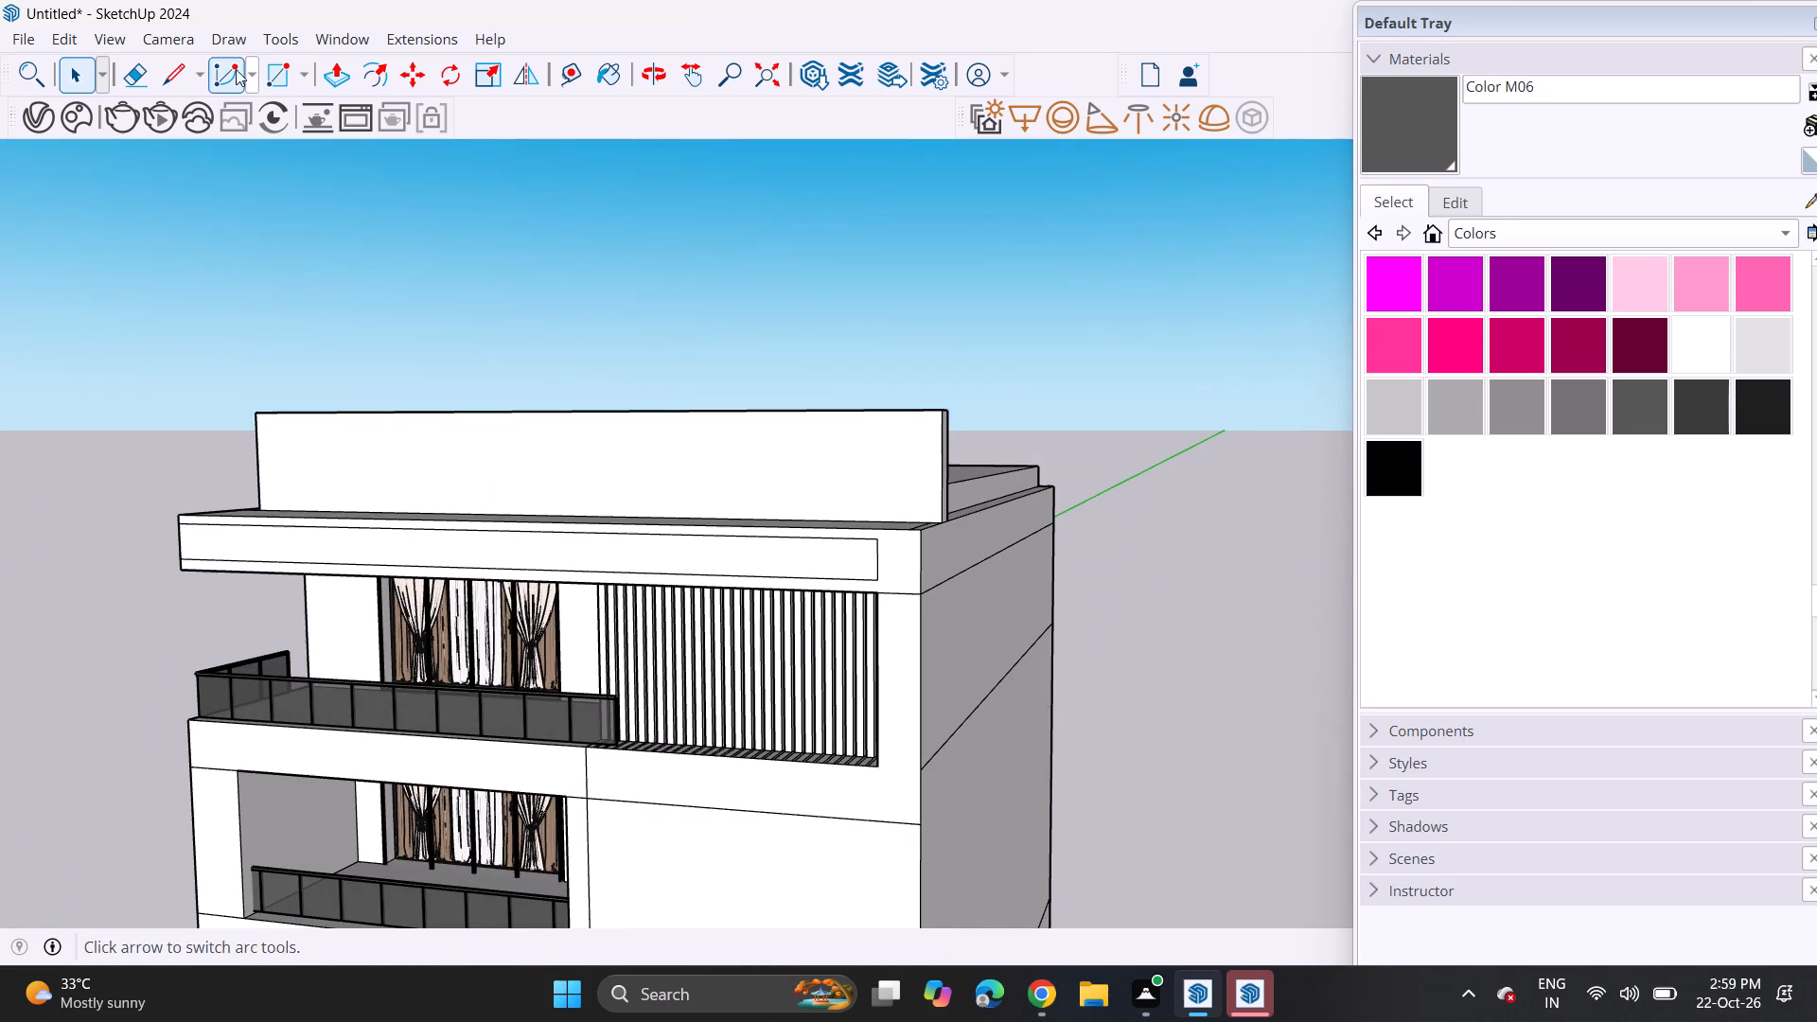
{"action": "left_click", "coordinate": [353, 85]}
{"action": "scroll", "coordinate": [319, 403], "scroll_direction": "up", "scroll_amount": 5}
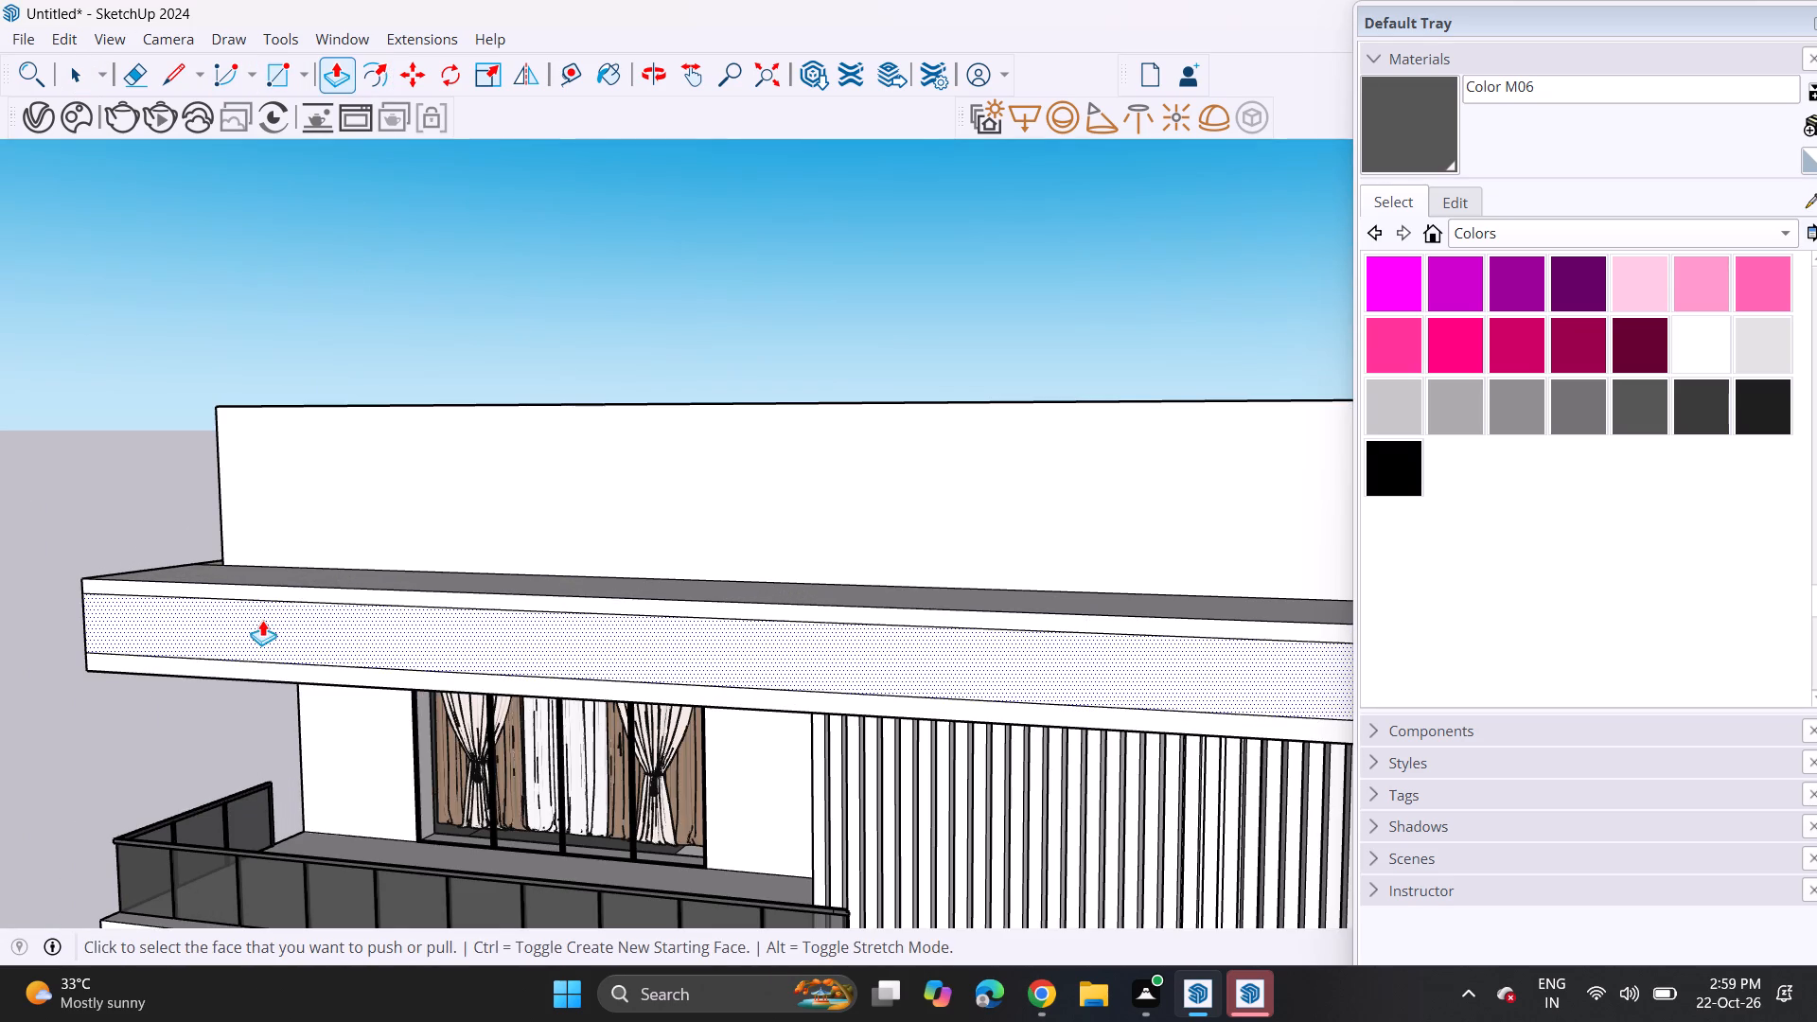
{"action": "left_click", "coordinate": [262, 620]}
{"action": "left_click", "coordinate": [269, 616]}
Adjust the depth of the recessed band on the top roof slab's front fascia with a second short Push/Pull.
{"action": "scroll", "coordinate": [237, 645], "scroll_direction": "down", "scroll_amount": 7}
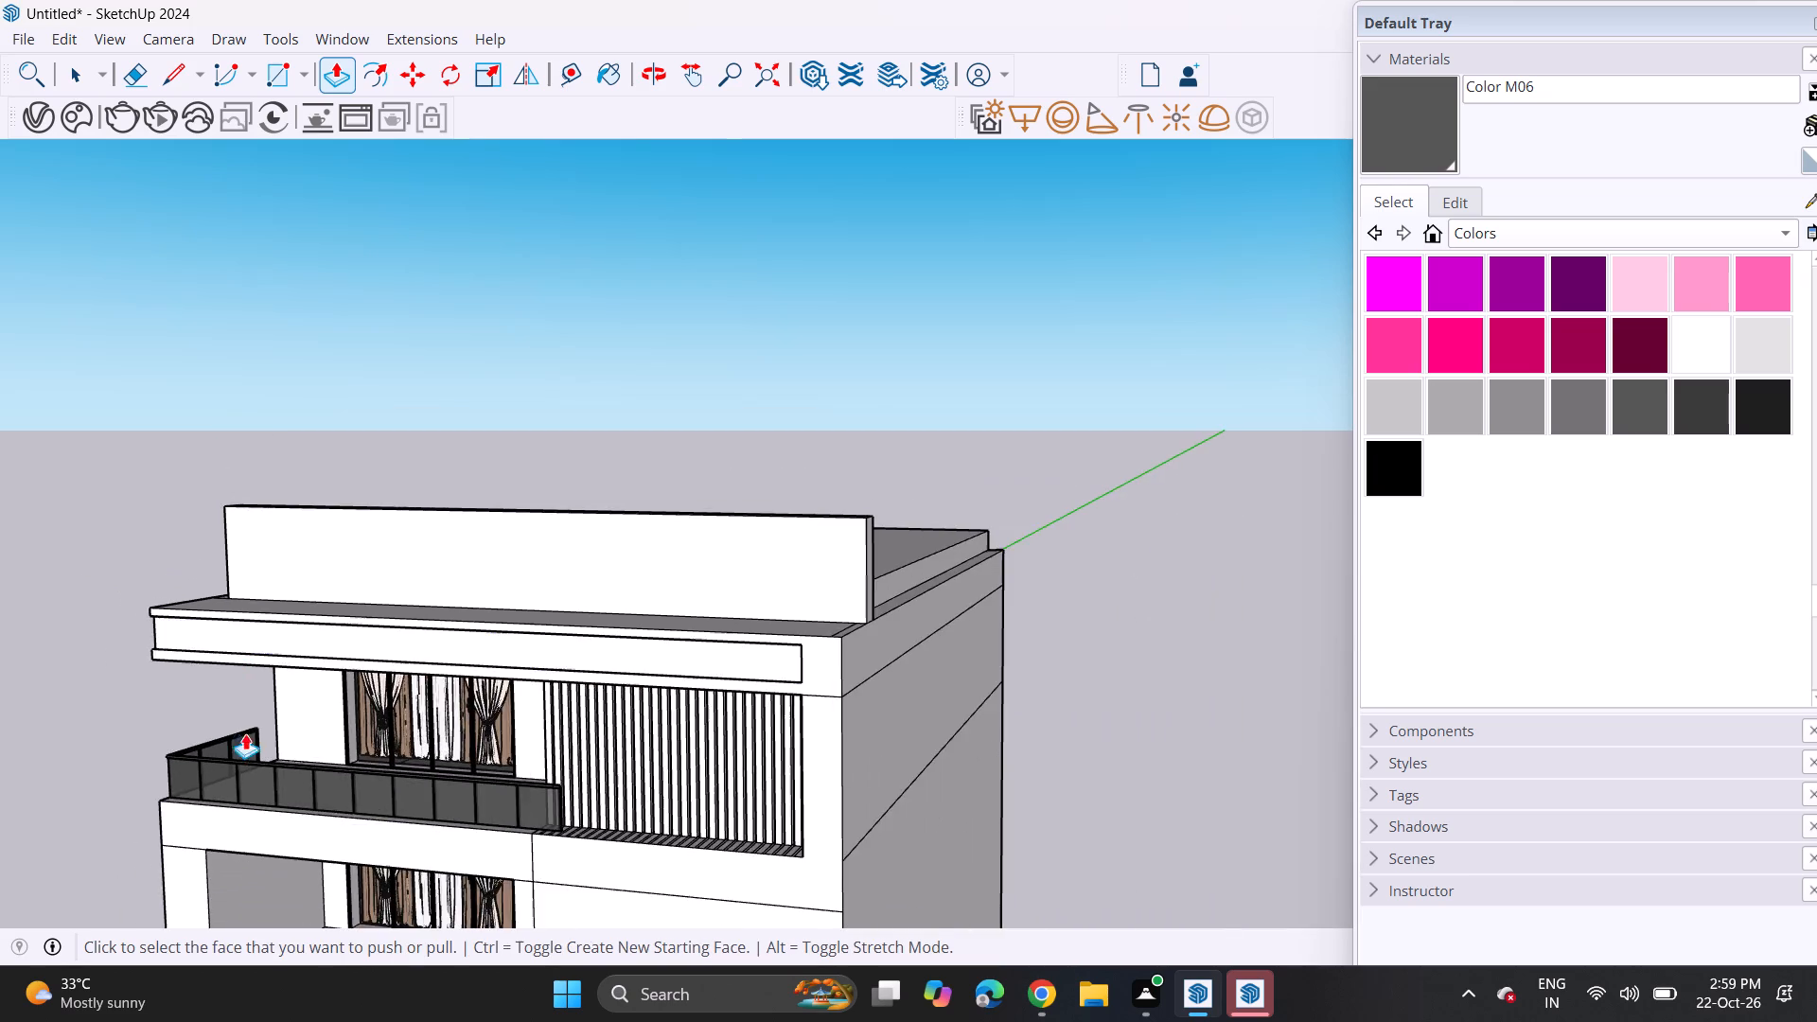
{"action": "scroll", "coordinate": [301, 749], "scroll_direction": "up", "scroll_amount": 1}
{"action": "middle_click_drag", "start_coordinate": [312, 738], "coordinate": [457, 634]}
{"action": "scroll", "coordinate": [583, 610], "scroll_direction": "down", "scroll_amount": 6}
{"action": "middle_click_drag", "start_coordinate": [602, 638], "coordinate": [638, 457], "text": "shift"}
{"action": "scroll", "coordinate": [474, 554], "scroll_direction": "up", "scroll_amount": 1}
{"action": "middle_click_drag", "start_coordinate": [474, 554], "coordinate": [889, 637]}
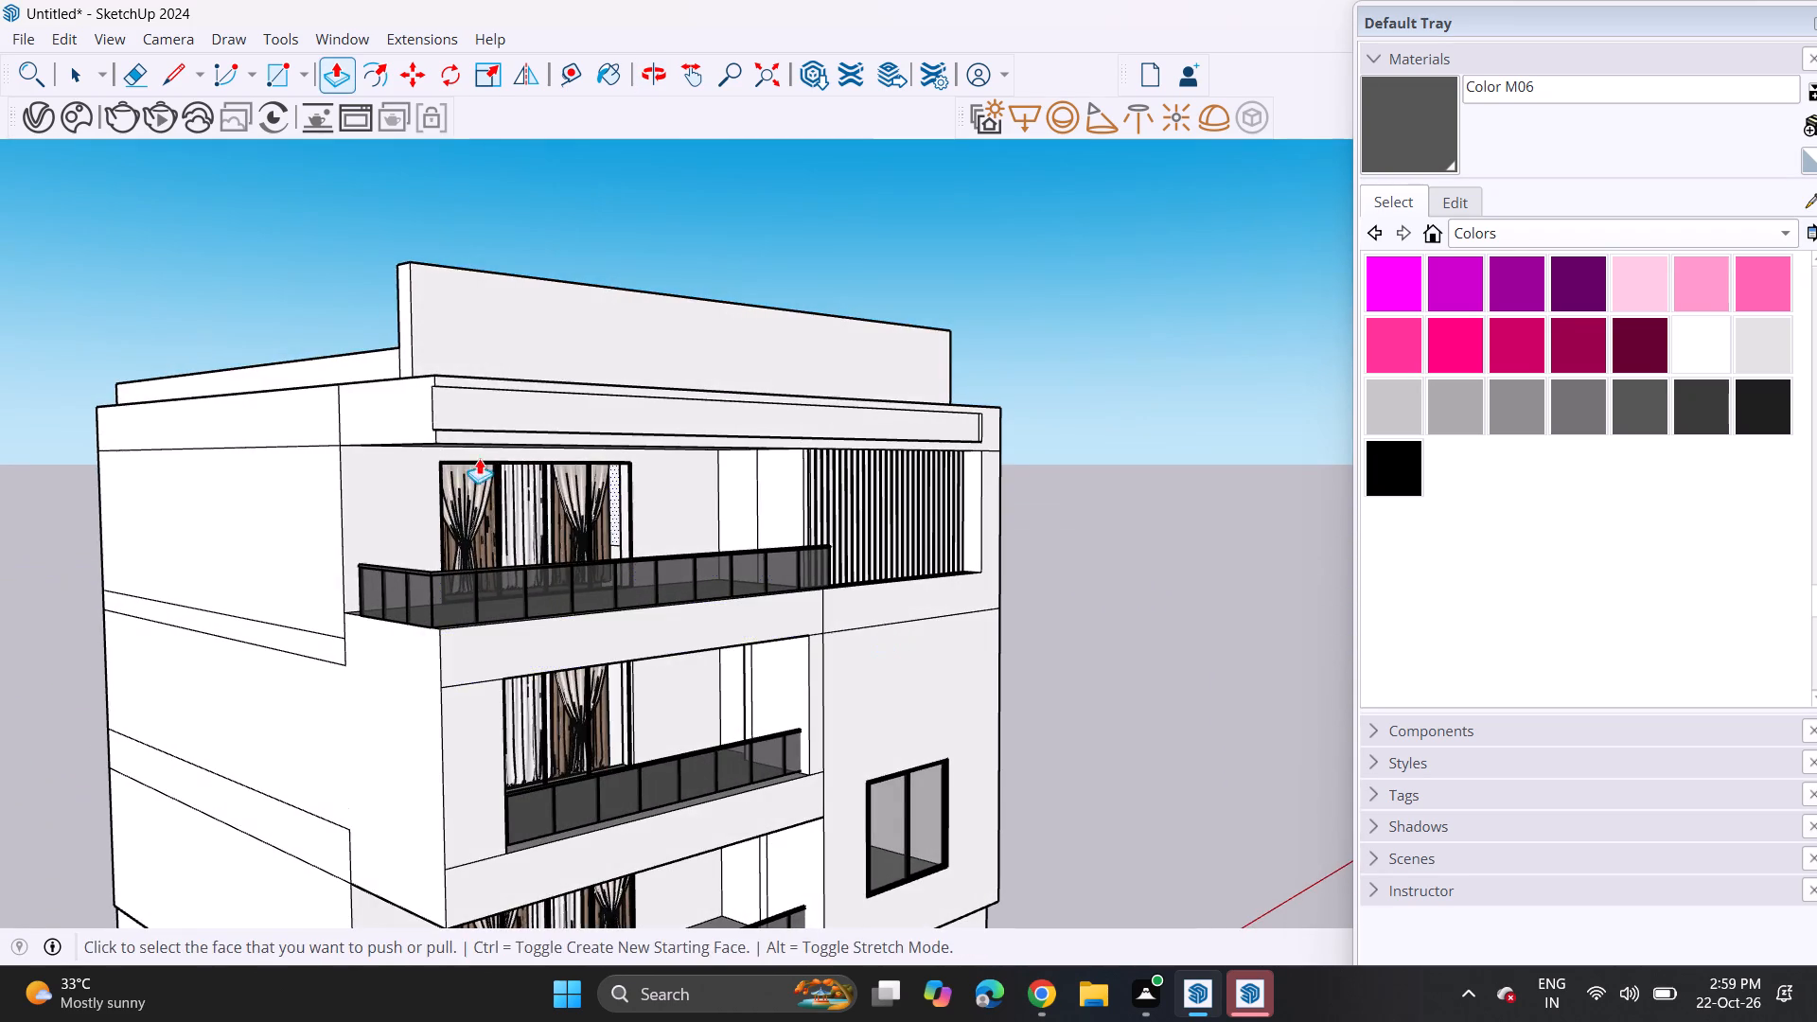
{"action": "middle_click_drag", "start_coordinate": [427, 449], "coordinate": [135, 551]}
{"action": "scroll", "coordinate": [328, 496], "scroll_direction": "up", "scroll_amount": 5}
{"action": "left_click", "coordinate": [395, 431]}
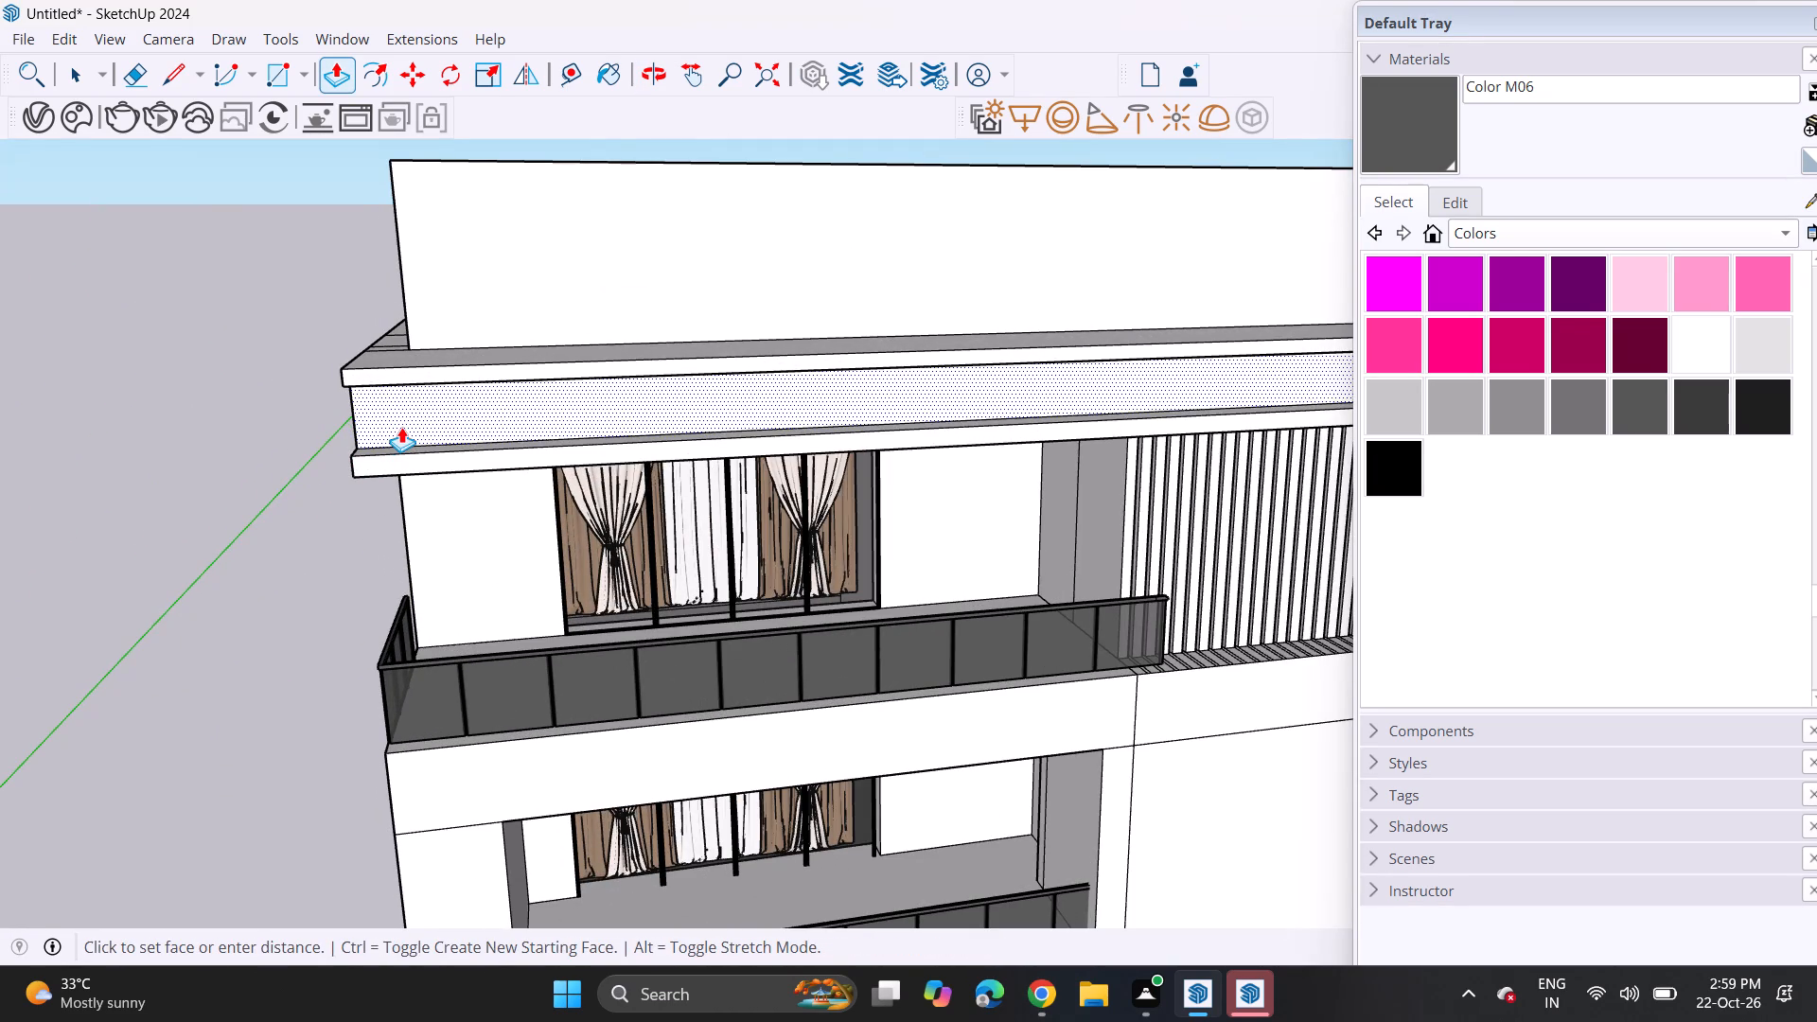
{"action": "left_click", "coordinate": [401, 431]}
Examine the whole front elevation, from the parapet and recessed fascia down to the balconies, window and ground-floor gate.
{"action": "scroll", "coordinate": [502, 448], "scroll_direction": "down", "scroll_amount": 5}
{"action": "scroll", "coordinate": [532, 558], "scroll_direction": "down", "scroll_amount": 1}
{"action": "middle_click_drag", "start_coordinate": [528, 556], "coordinate": [497, 461]}
{"action": "scroll", "coordinate": [512, 519], "scroll_direction": "up", "scroll_amount": 1}
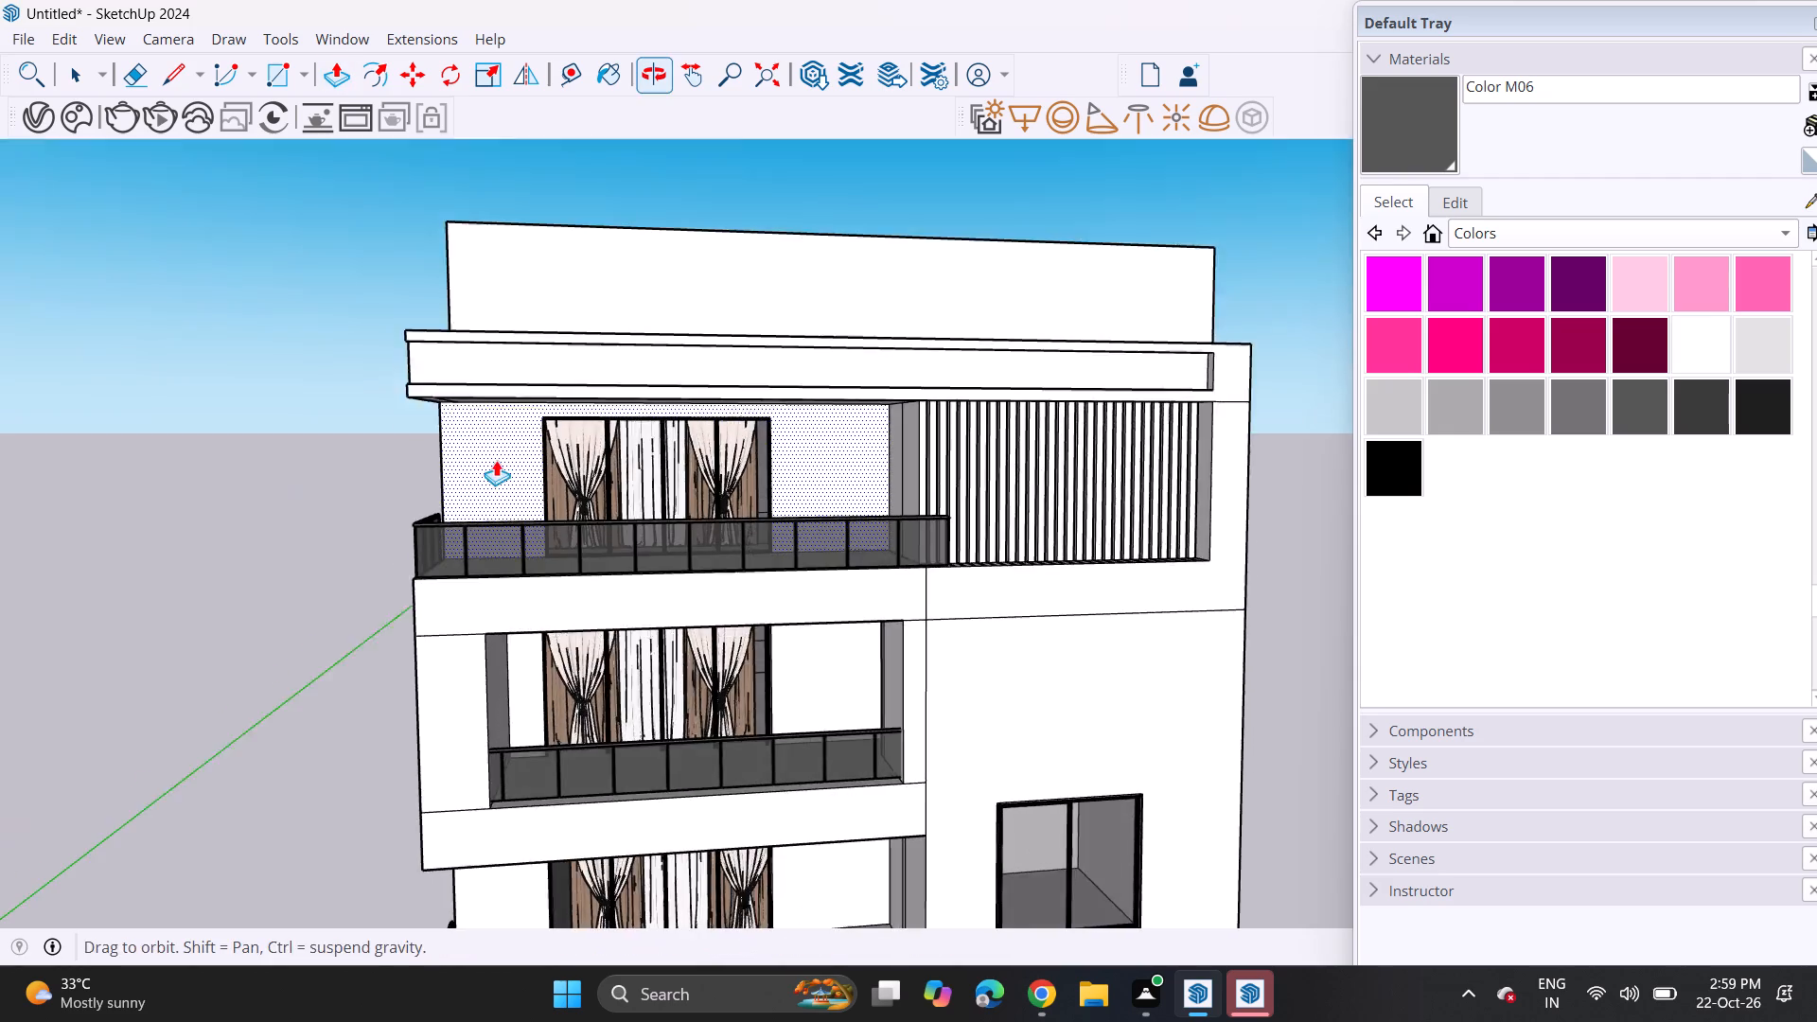
{"action": "scroll", "coordinate": [496, 466], "scroll_direction": "down", "scroll_amount": 6}
{"action": "middle_click_drag", "start_coordinate": [332, 483], "coordinate": [297, 449]}
{"action": "scroll", "coordinate": [308, 475], "scroll_direction": "up", "scroll_amount": 1}
{"action": "middle_click_drag", "start_coordinate": [546, 577], "coordinate": [536, 572]}
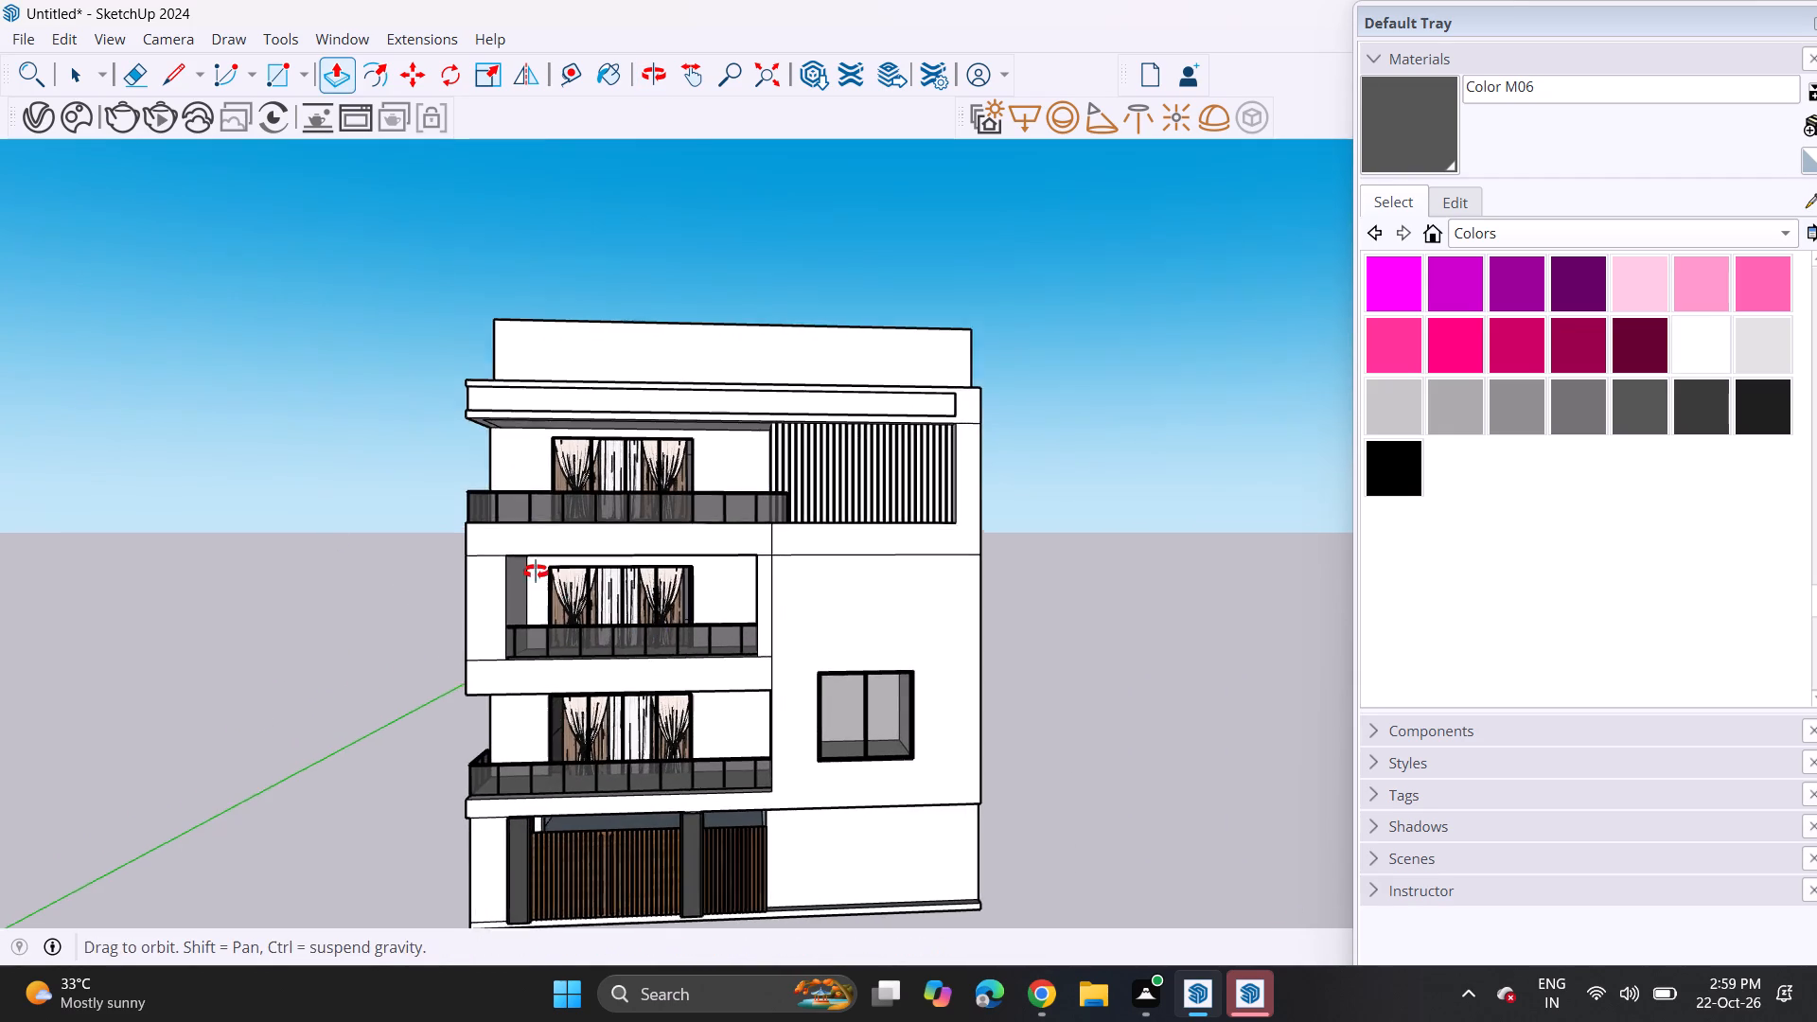
{"action": "middle_click_drag", "start_coordinate": [536, 572], "coordinate": [499, 546]}
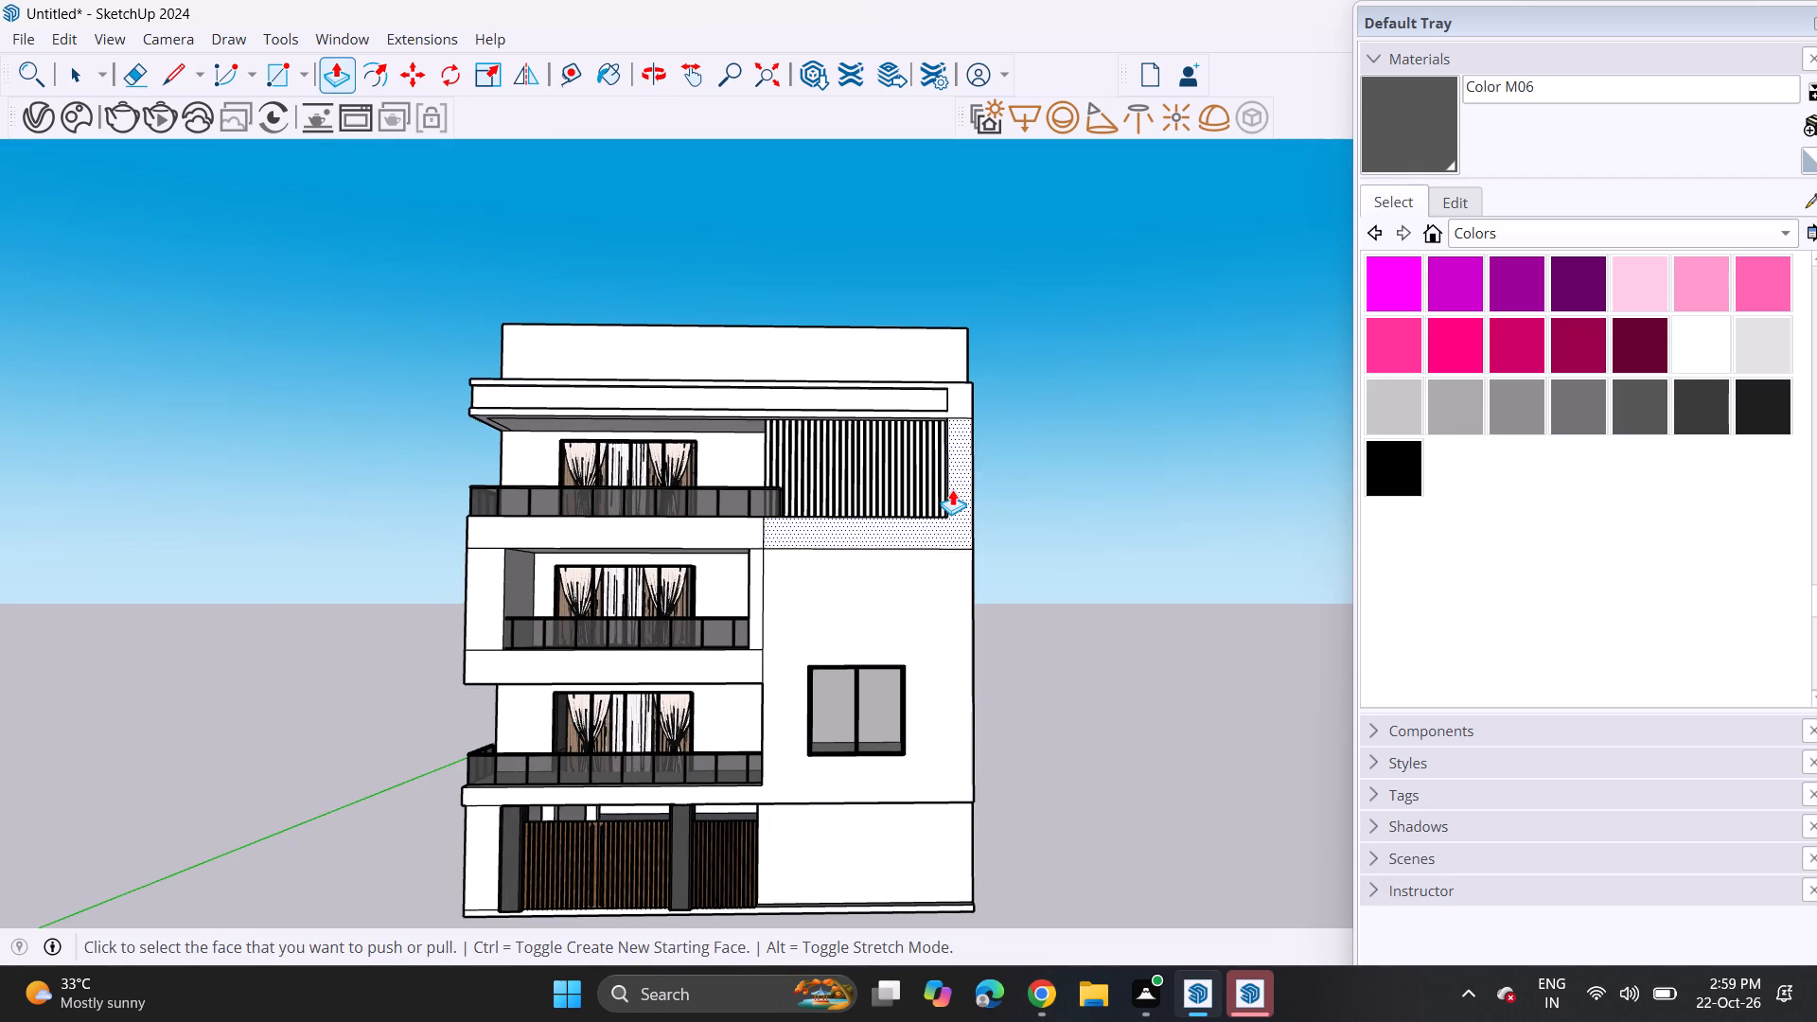
{"action": "scroll", "coordinate": [952, 489], "scroll_direction": "up", "scroll_amount": 4}
{"action": "scroll", "coordinate": [820, 572], "scroll_direction": "down", "scroll_amount": 6}
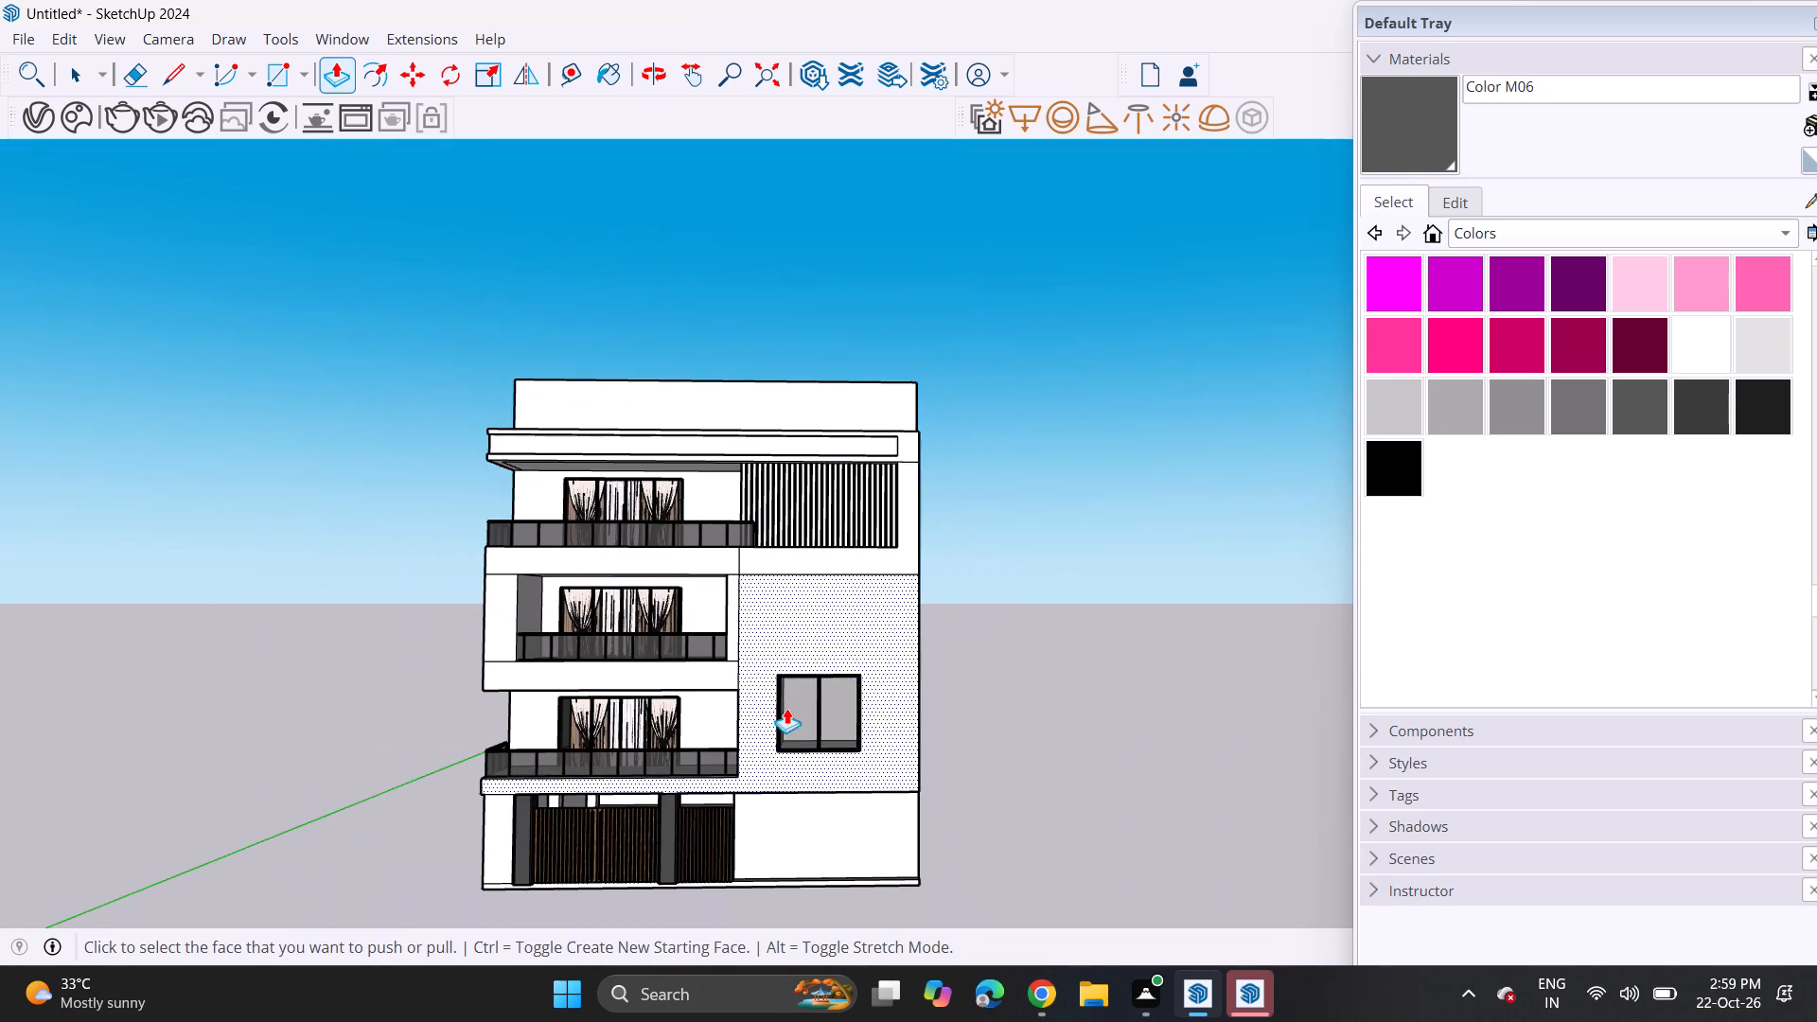
{"action": "middle_click_drag", "start_coordinate": [776, 723], "coordinate": [775, 557], "text": "shift"}
{"action": "scroll", "coordinate": [700, 627], "scroll_direction": "up", "scroll_amount": 2}
{"action": "middle_click_drag", "start_coordinate": [697, 614], "coordinate": [699, 552]}
{"action": "middle_click_drag", "start_coordinate": [691, 544], "coordinate": [744, 653]}
{"action": "middle_click_drag", "start_coordinate": [745, 655], "coordinate": [724, 687]}
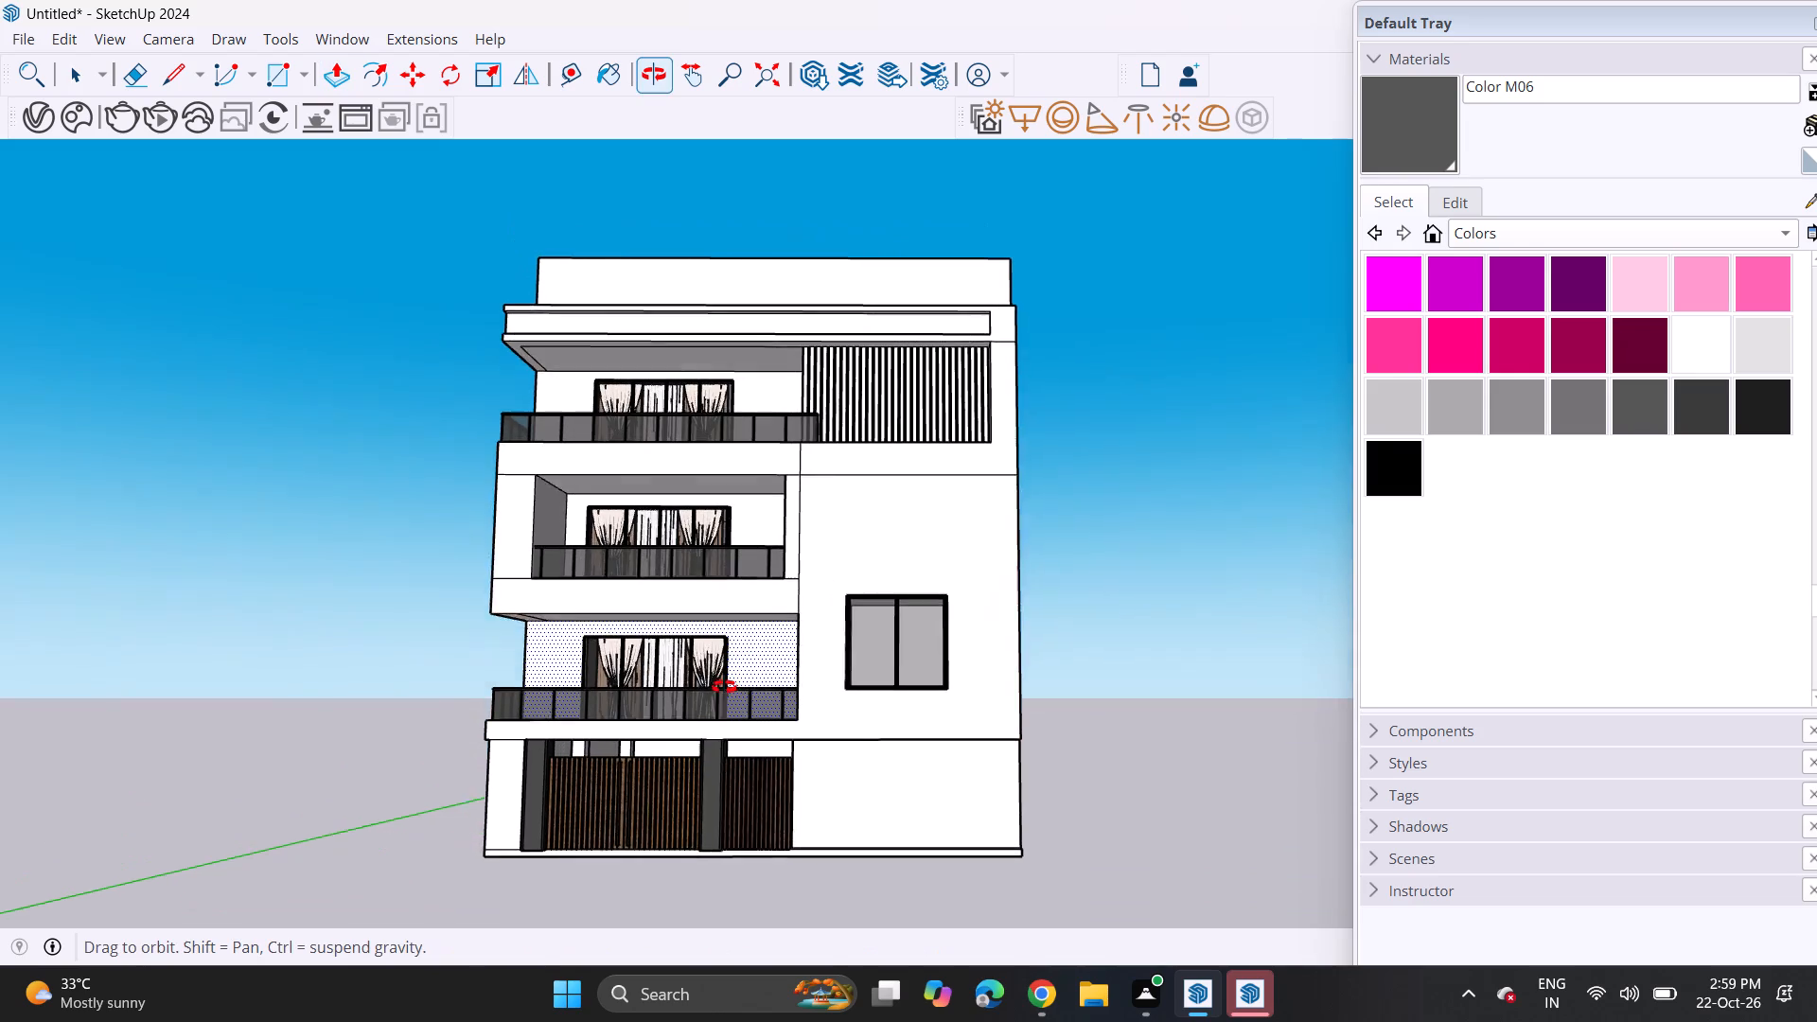
{"action": "middle_click_drag", "start_coordinate": [724, 687], "coordinate": [719, 712]}
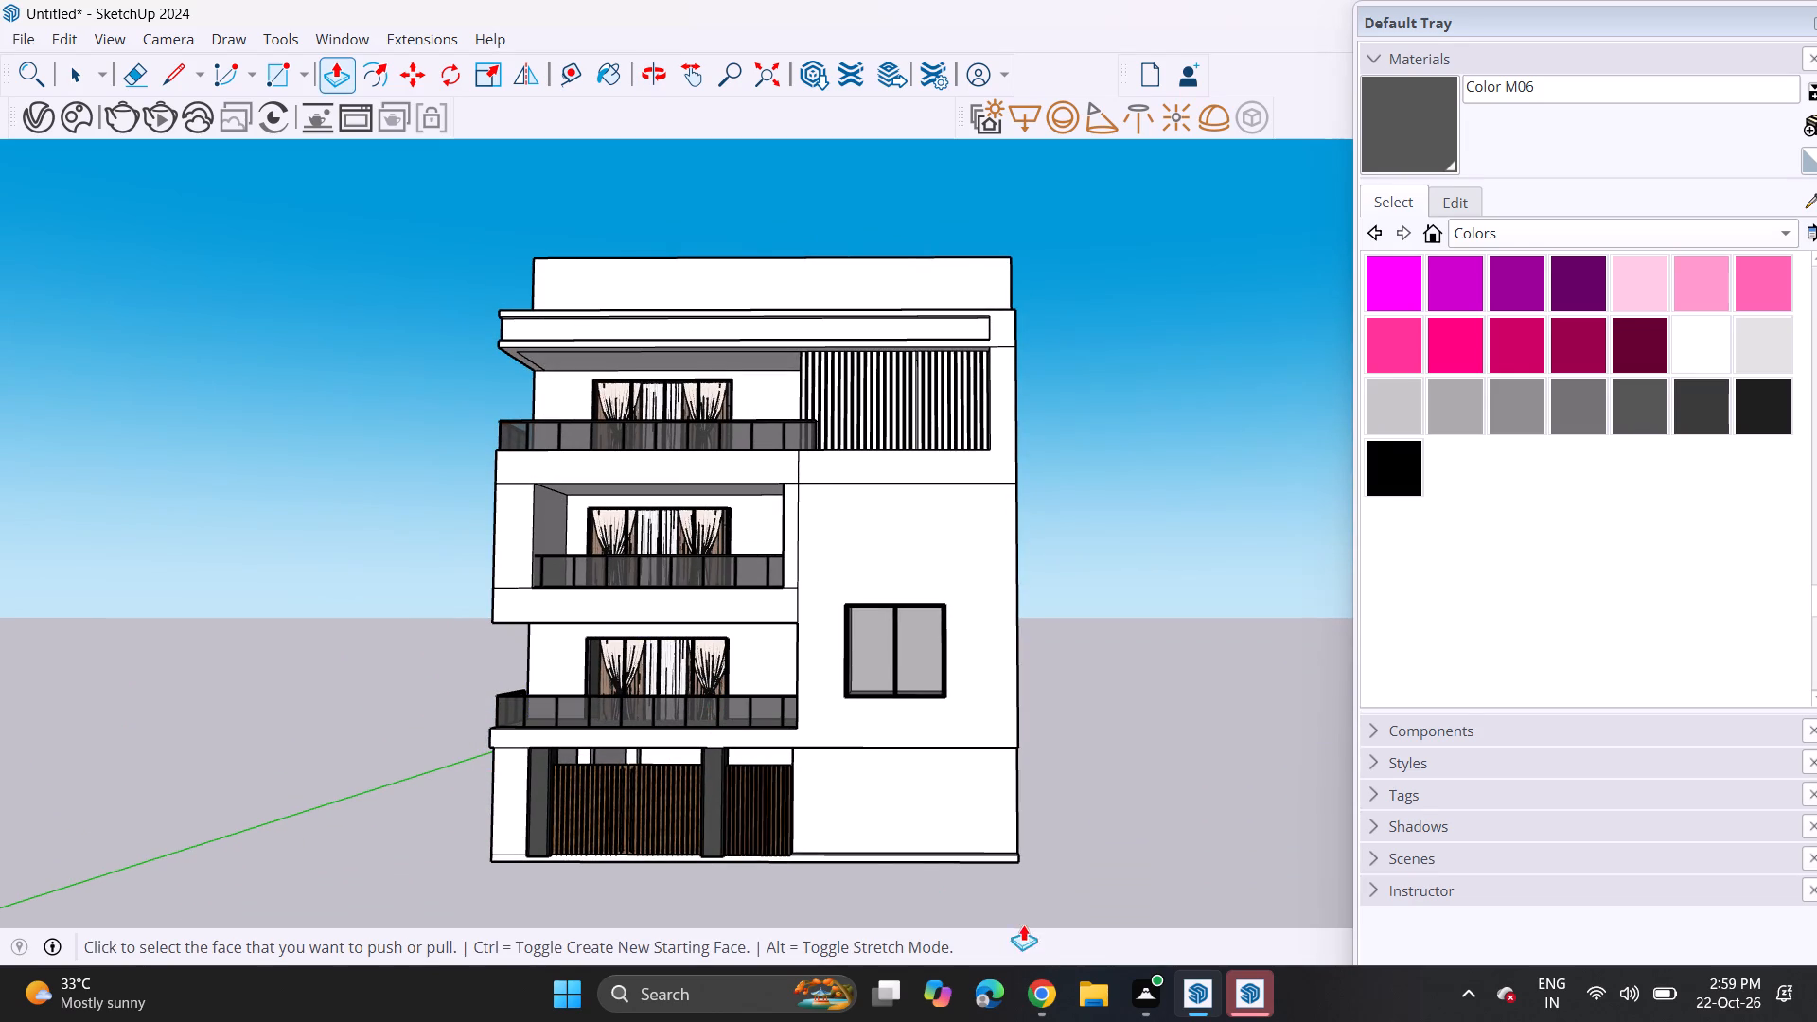
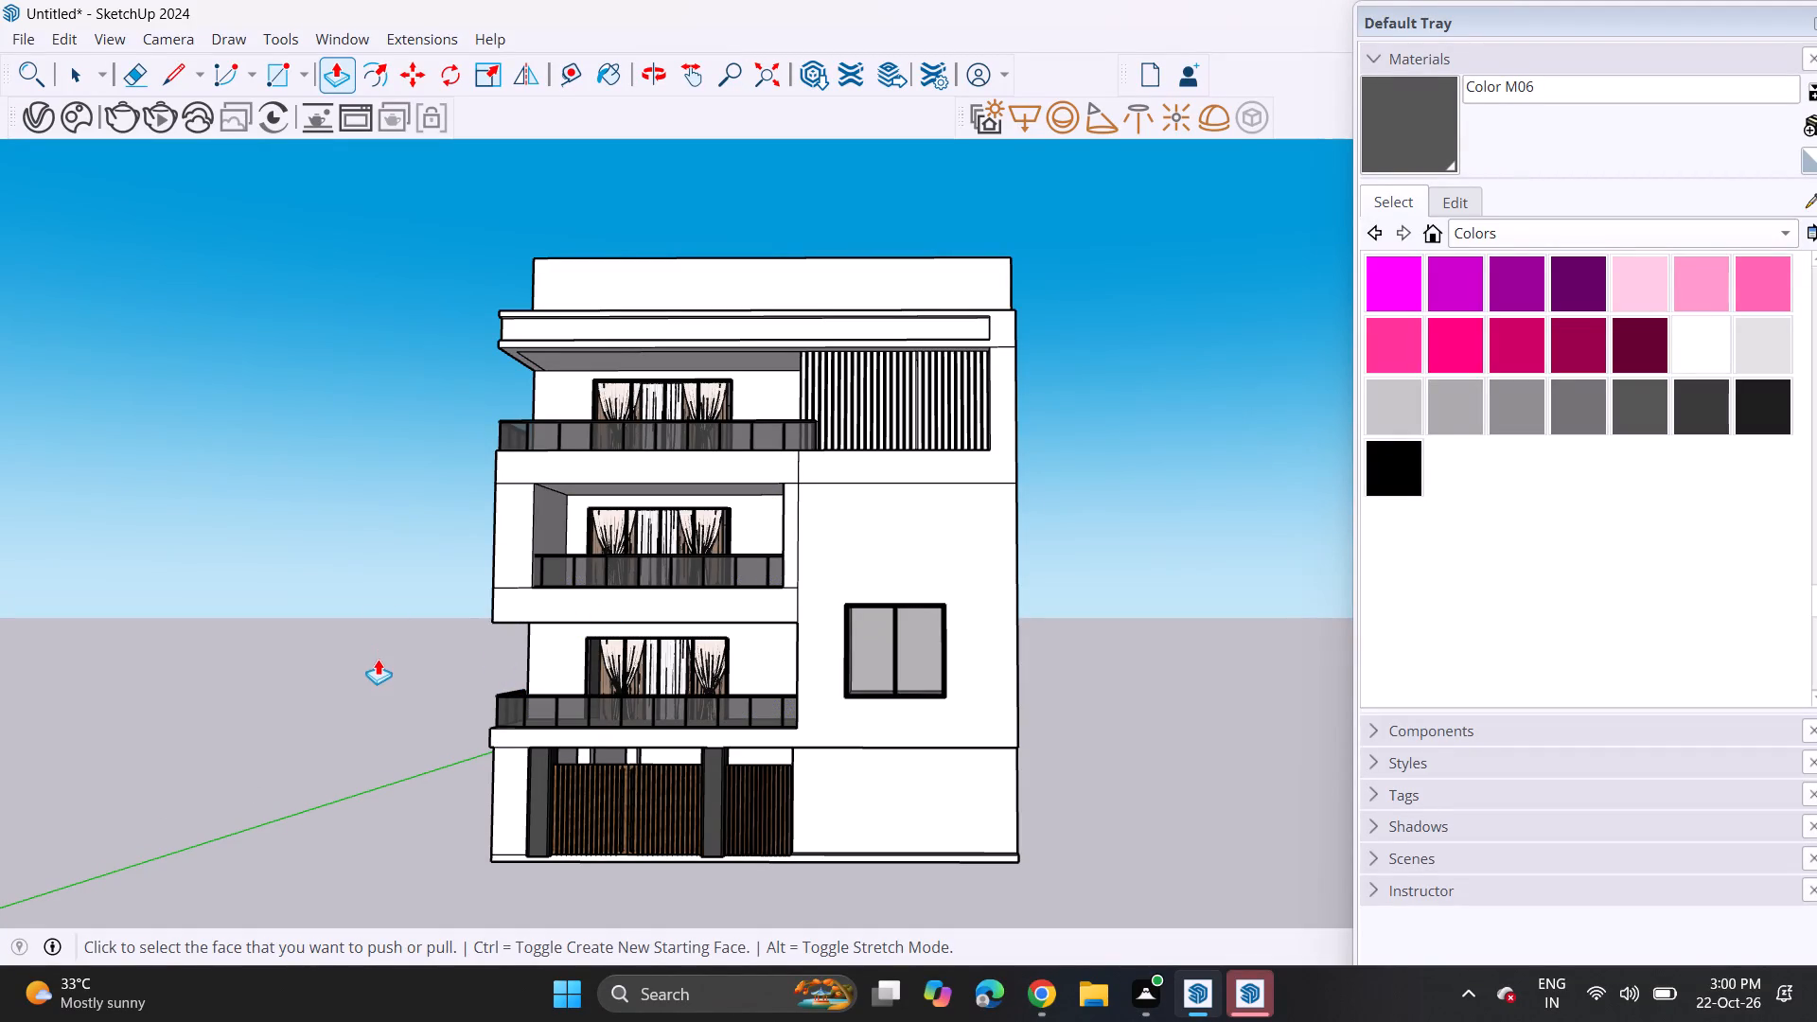
Paint the back walls of all three balconies with the Wood Floor Light material from the Wood collection.
{"action": "key", "text": "space"}
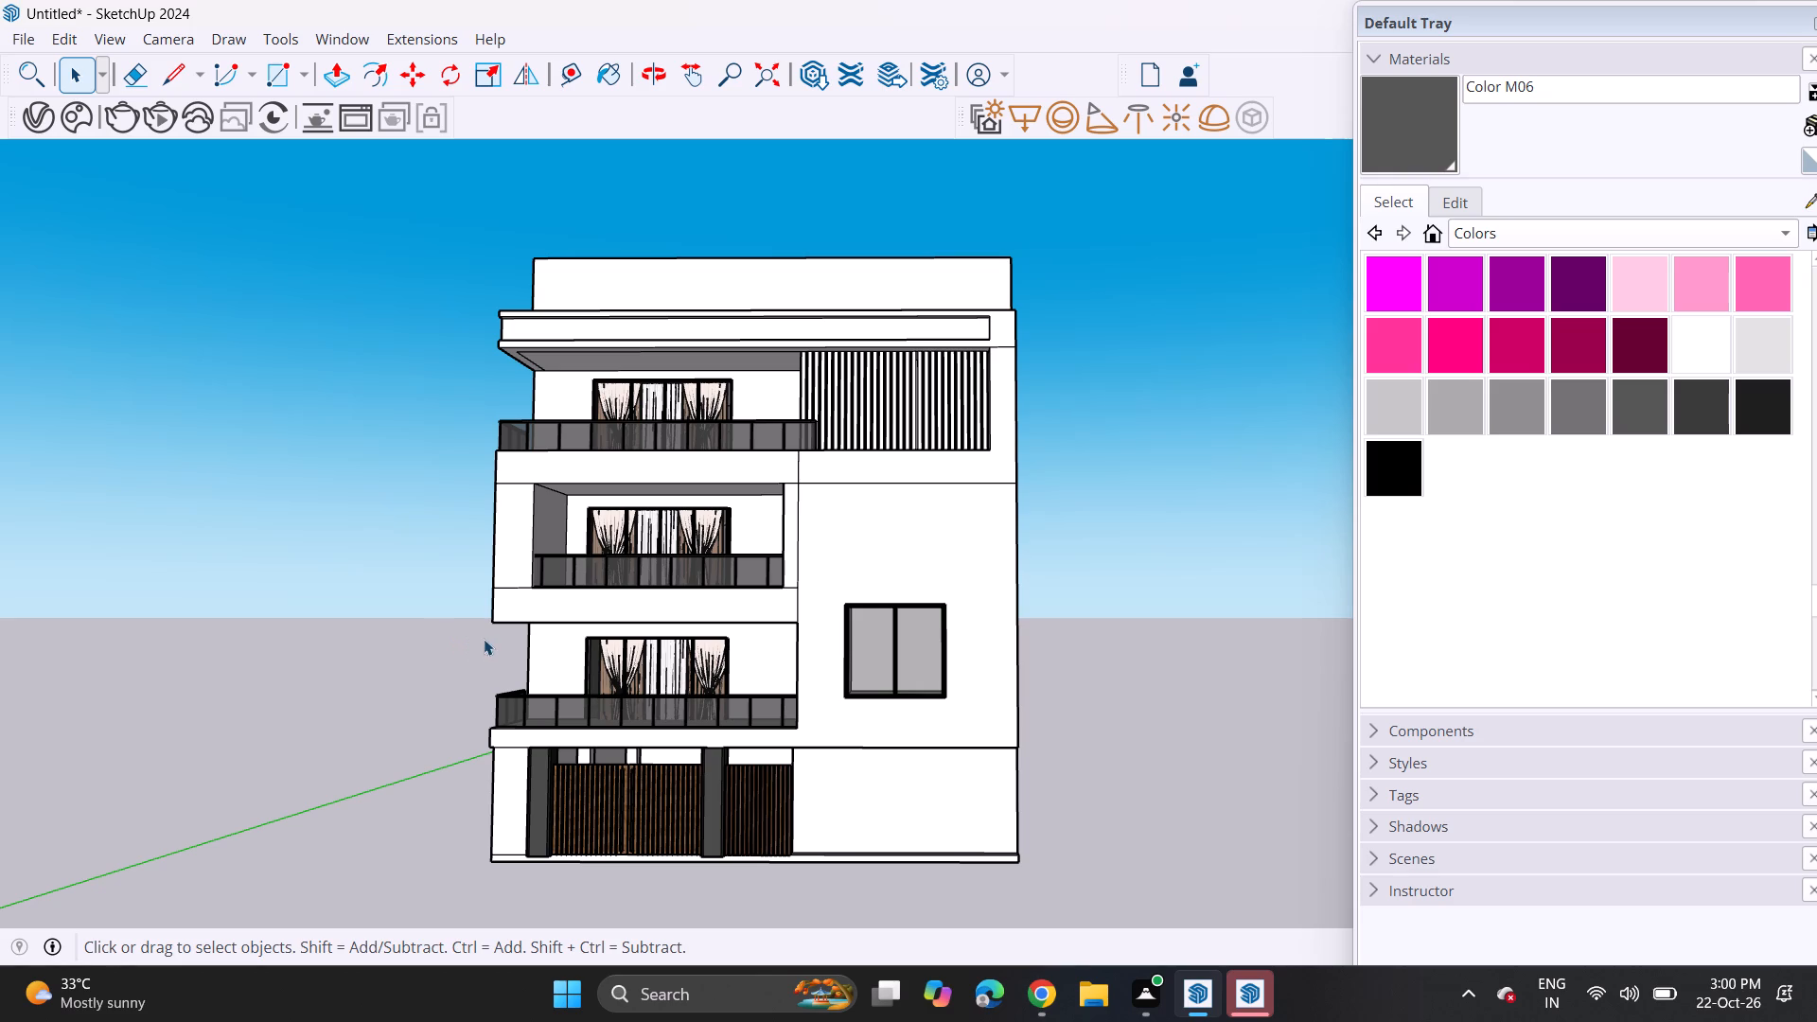
{"action": "left_click", "coordinate": [1474, 235]}
{"action": "left_click", "coordinate": [1501, 208]}
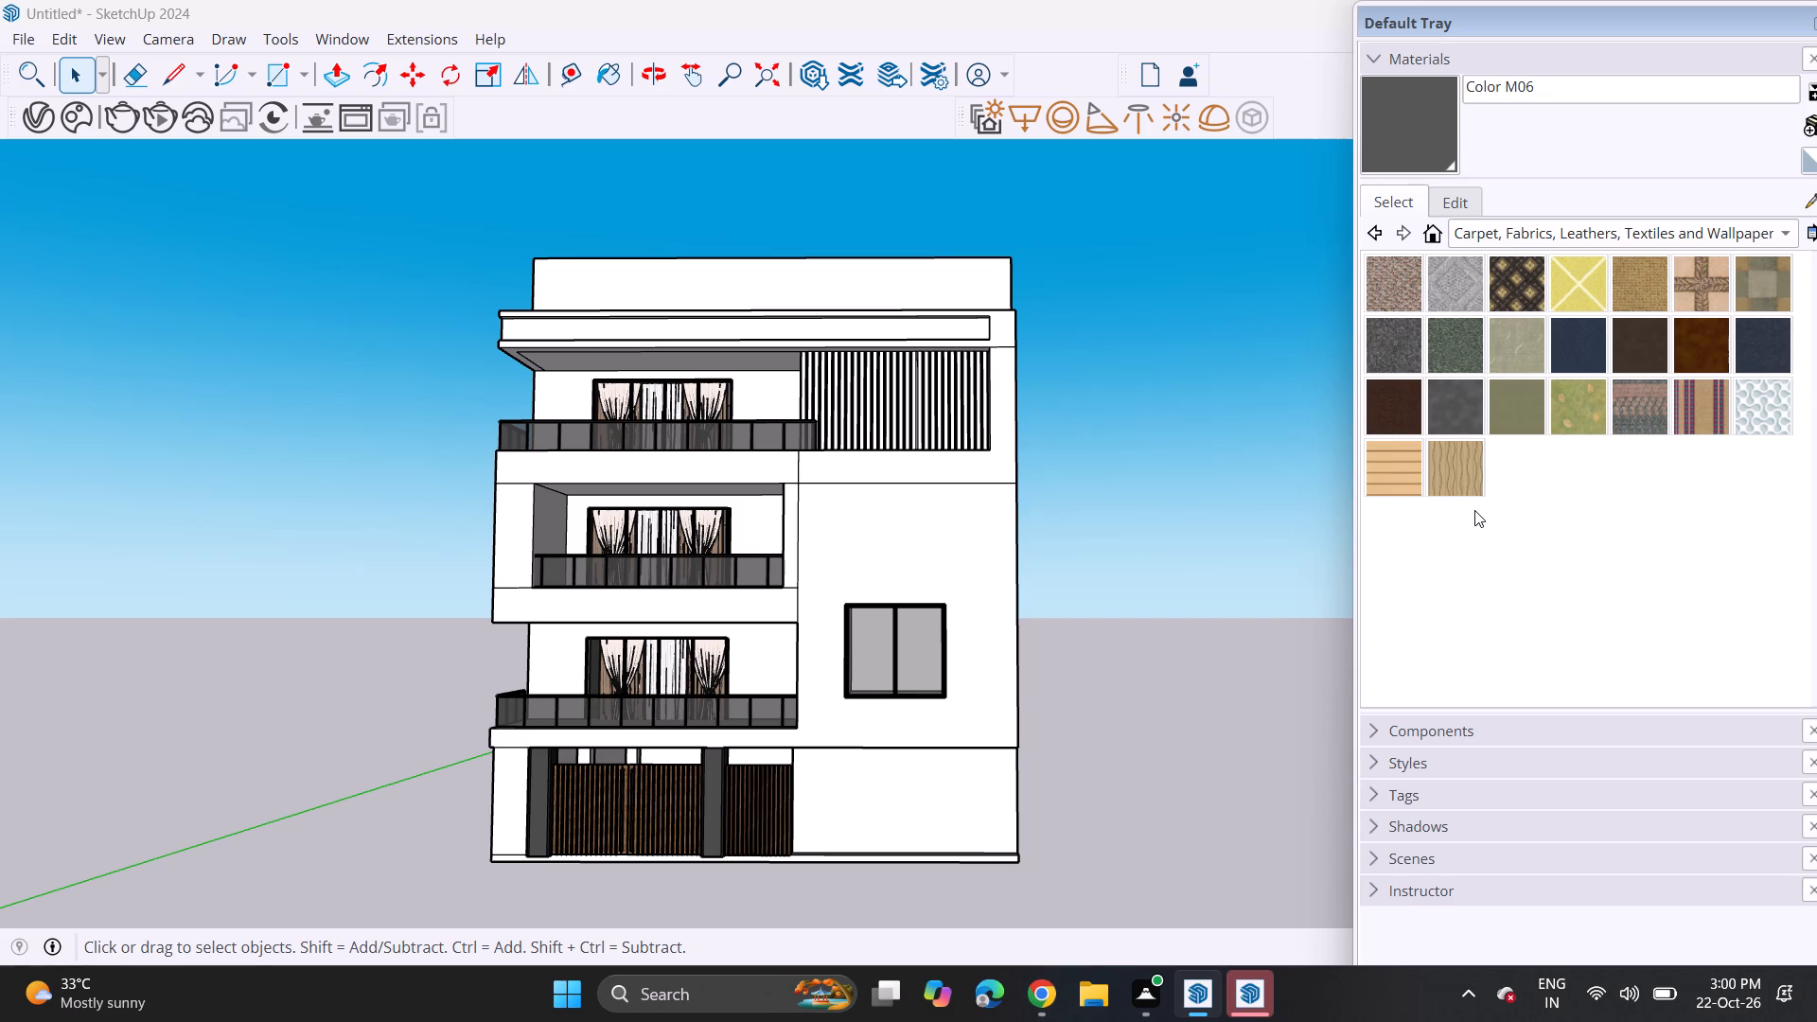
{"action": "left_click", "coordinate": [1579, 232]}
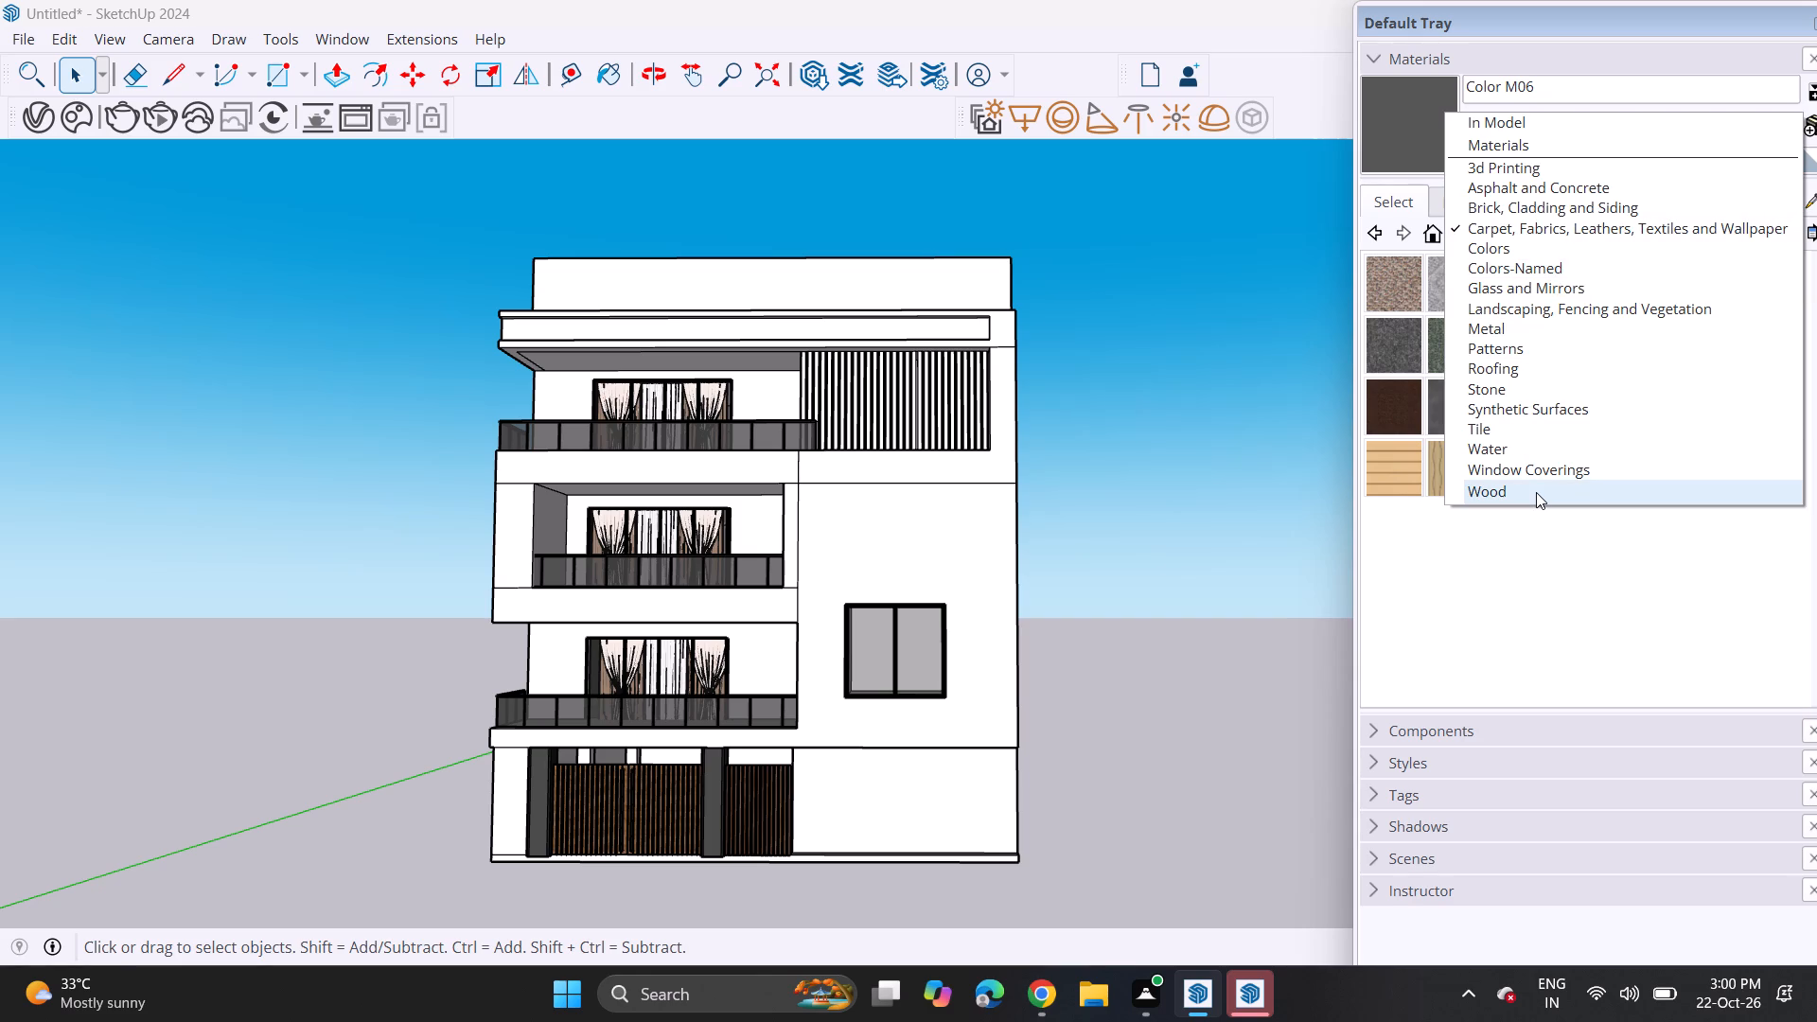
{"action": "left_click", "coordinate": [1536, 492]}
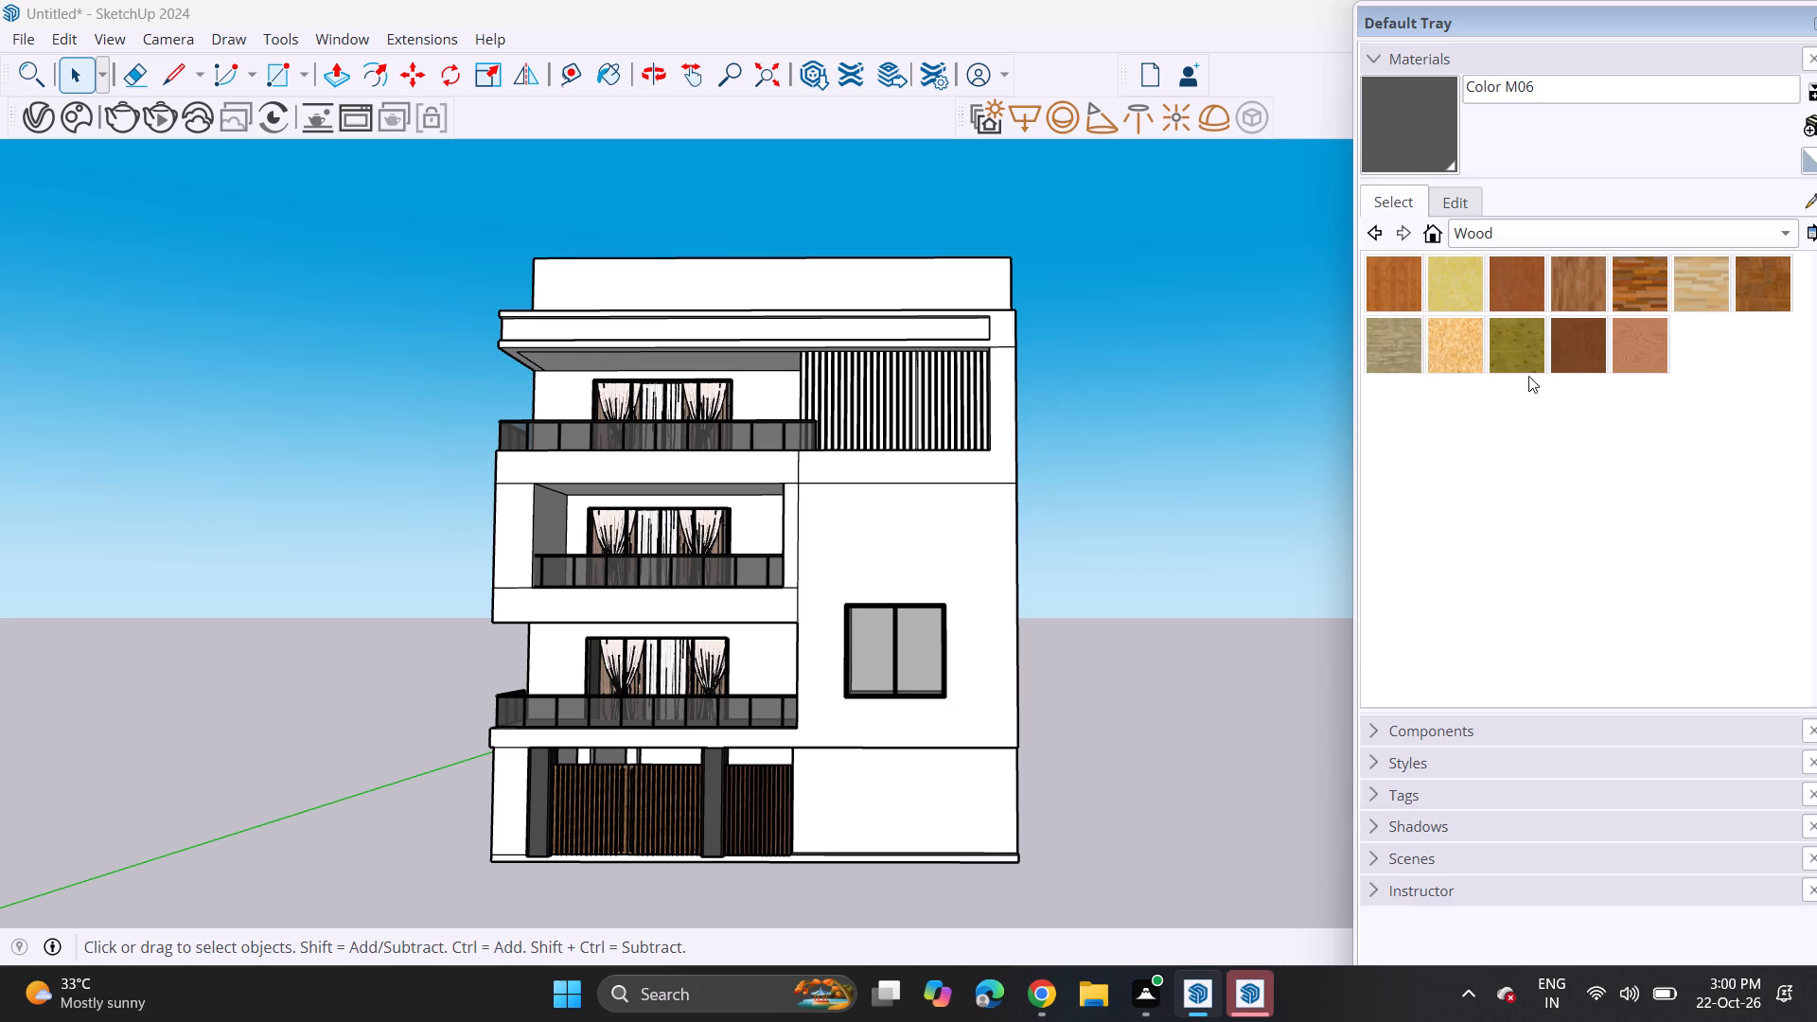
{"action": "left_click", "coordinate": [1391, 350]}
{"action": "left_click", "coordinate": [1702, 284]}
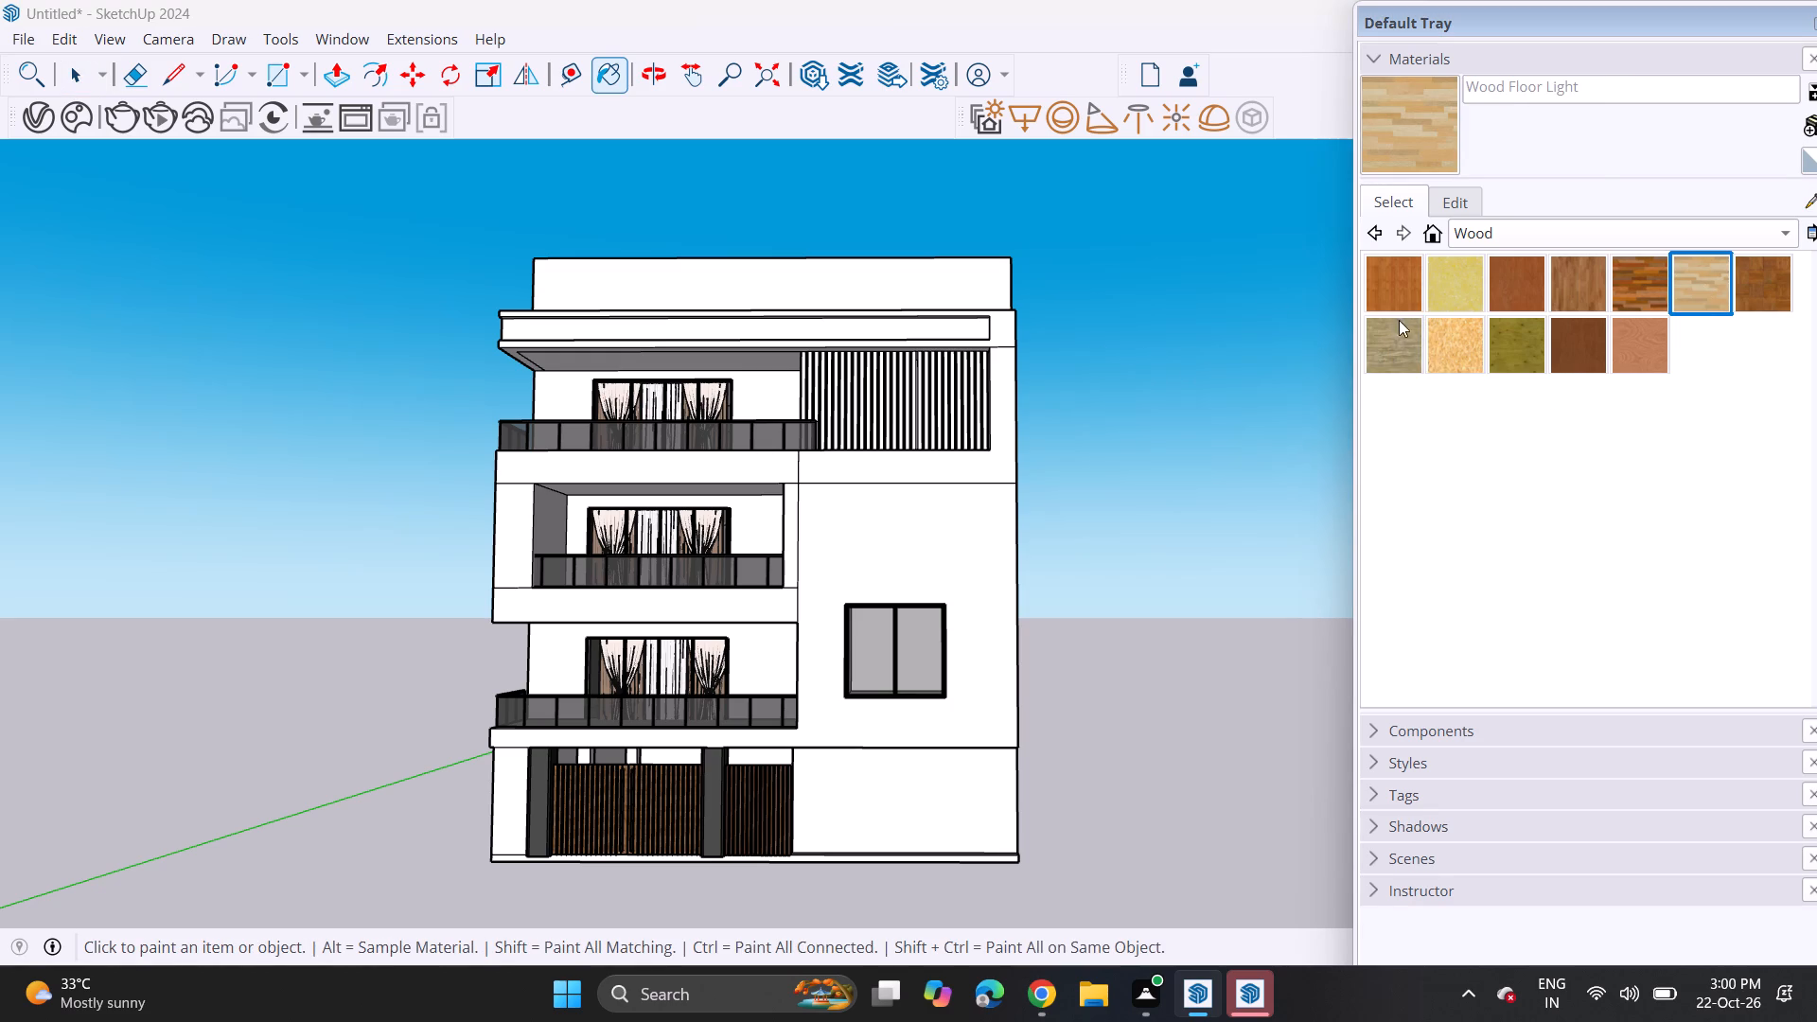
{"action": "left_click", "coordinate": [770, 395]}
{"action": "left_click", "coordinate": [769, 402]}
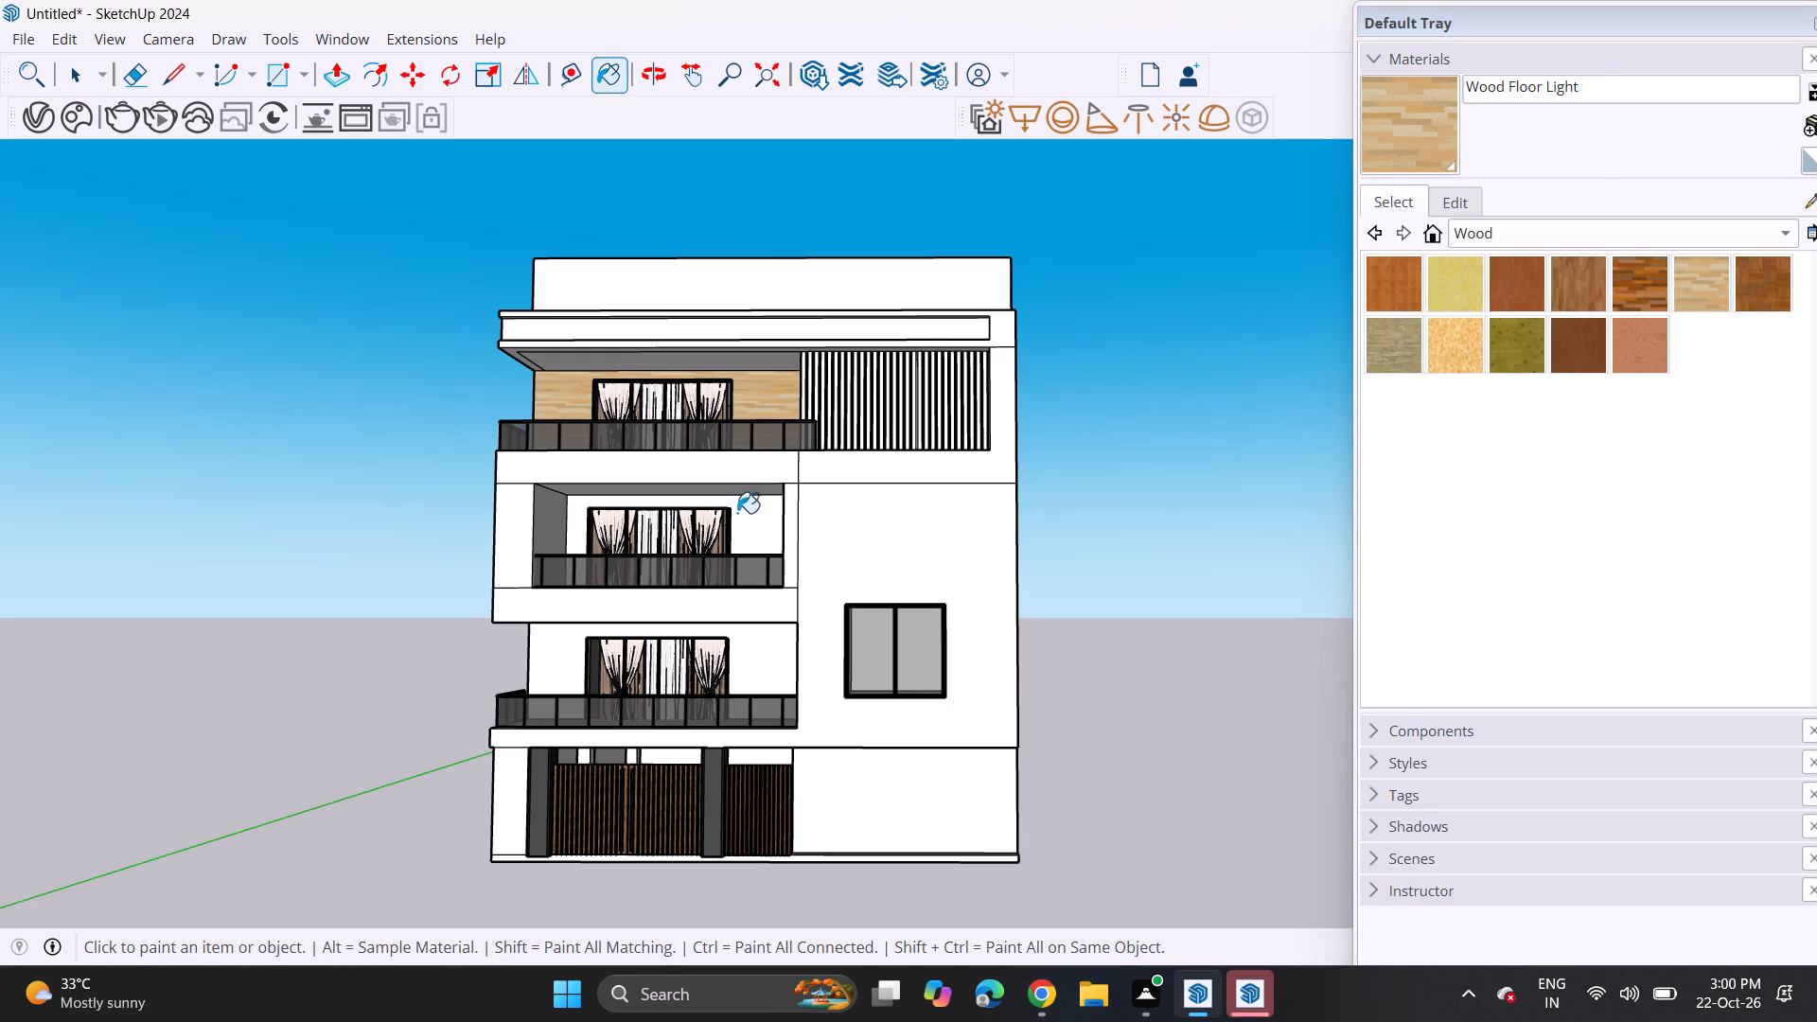
{"action": "left_click", "coordinate": [742, 530]}
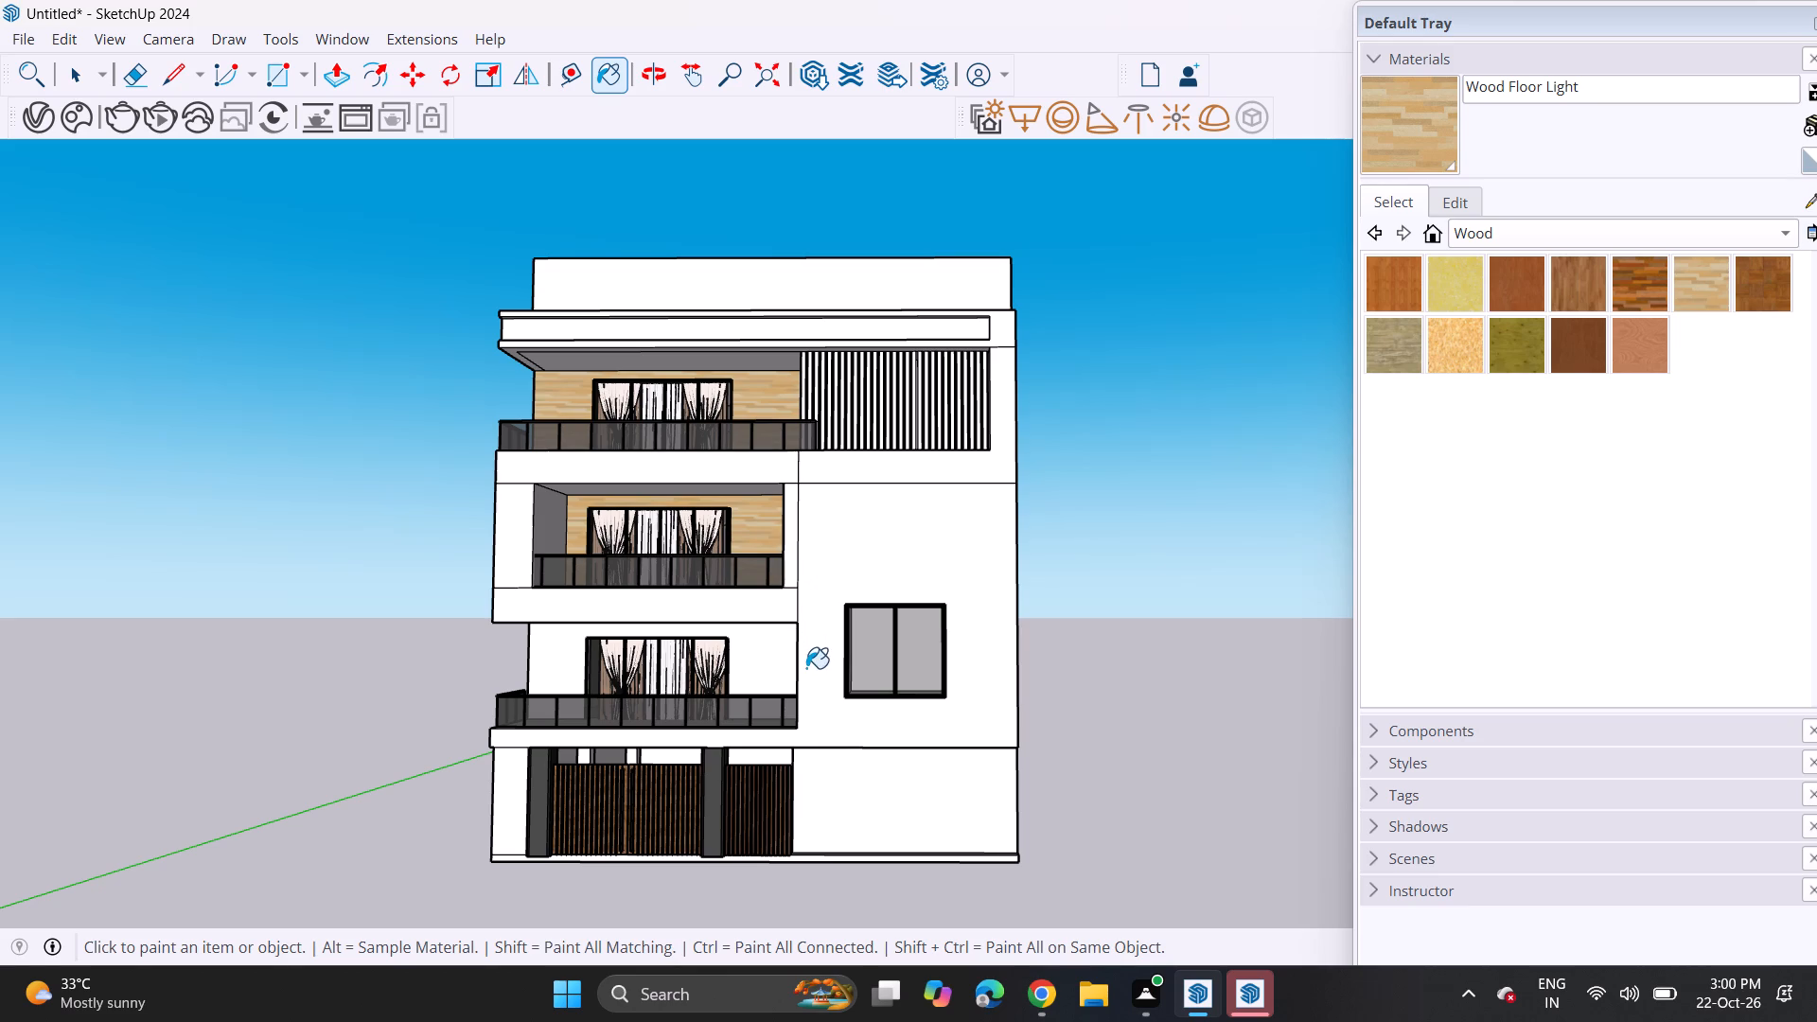
{"action": "left_click", "coordinate": [754, 657]}
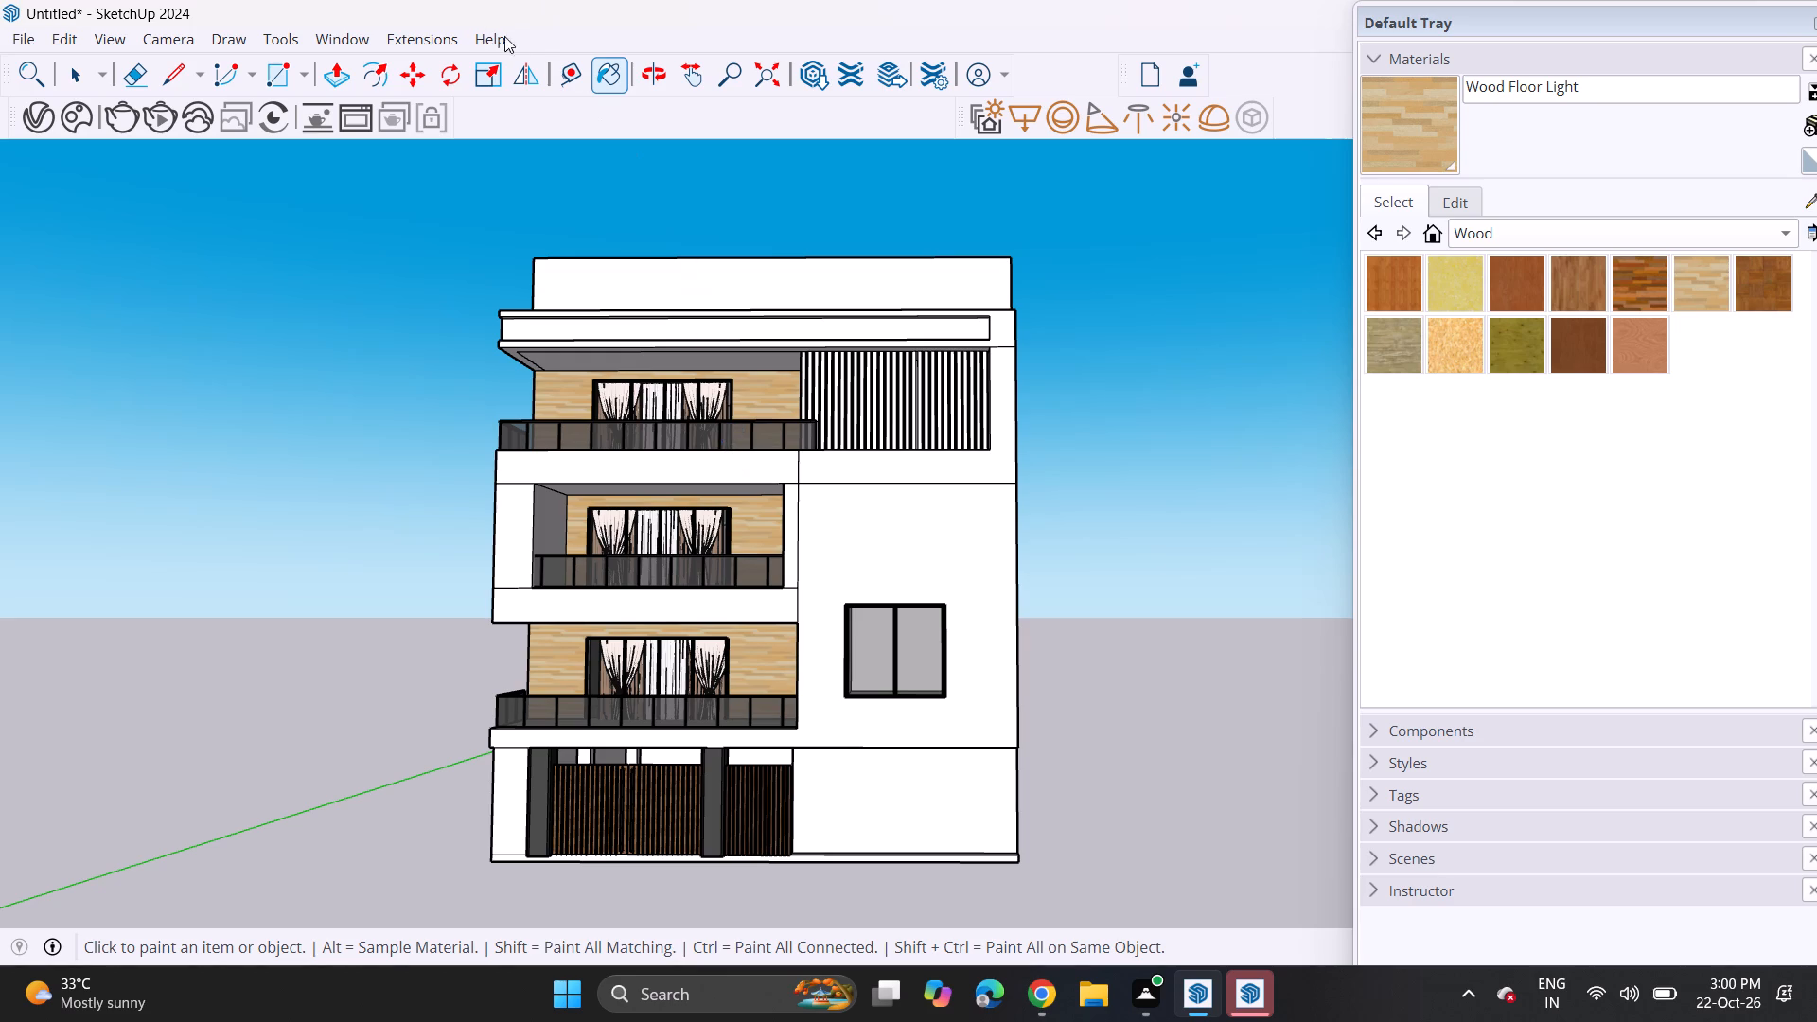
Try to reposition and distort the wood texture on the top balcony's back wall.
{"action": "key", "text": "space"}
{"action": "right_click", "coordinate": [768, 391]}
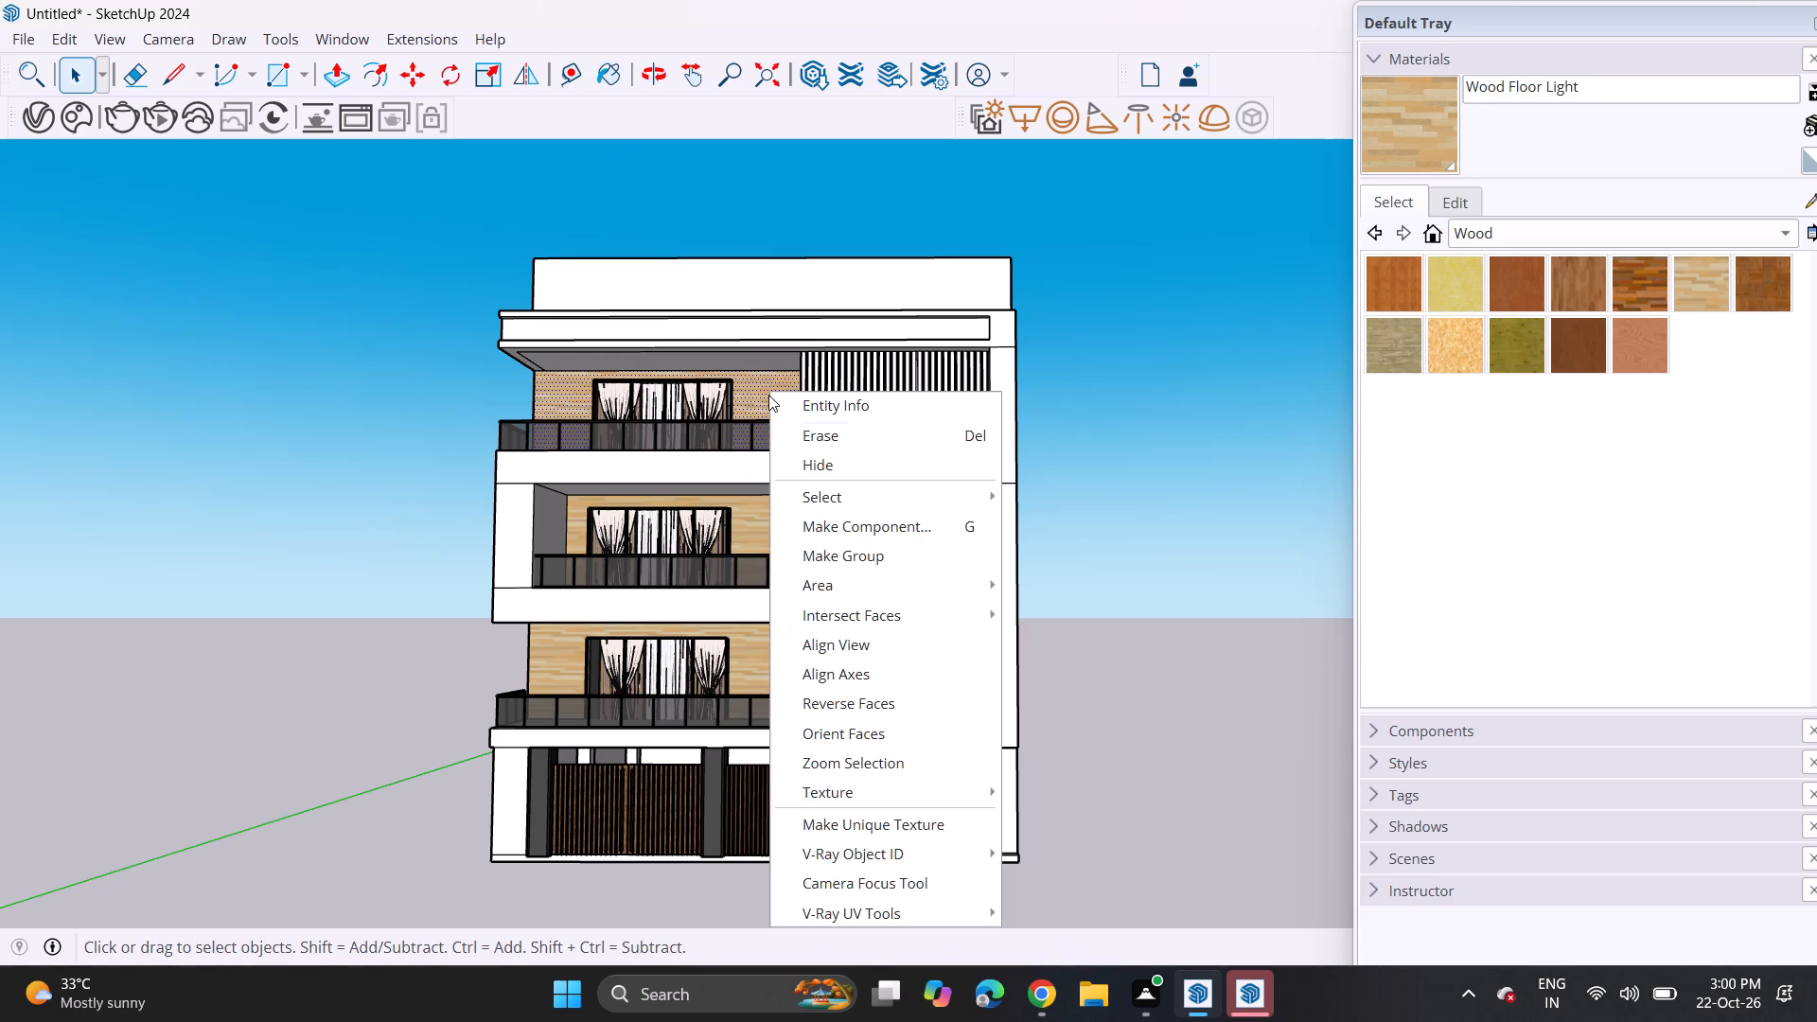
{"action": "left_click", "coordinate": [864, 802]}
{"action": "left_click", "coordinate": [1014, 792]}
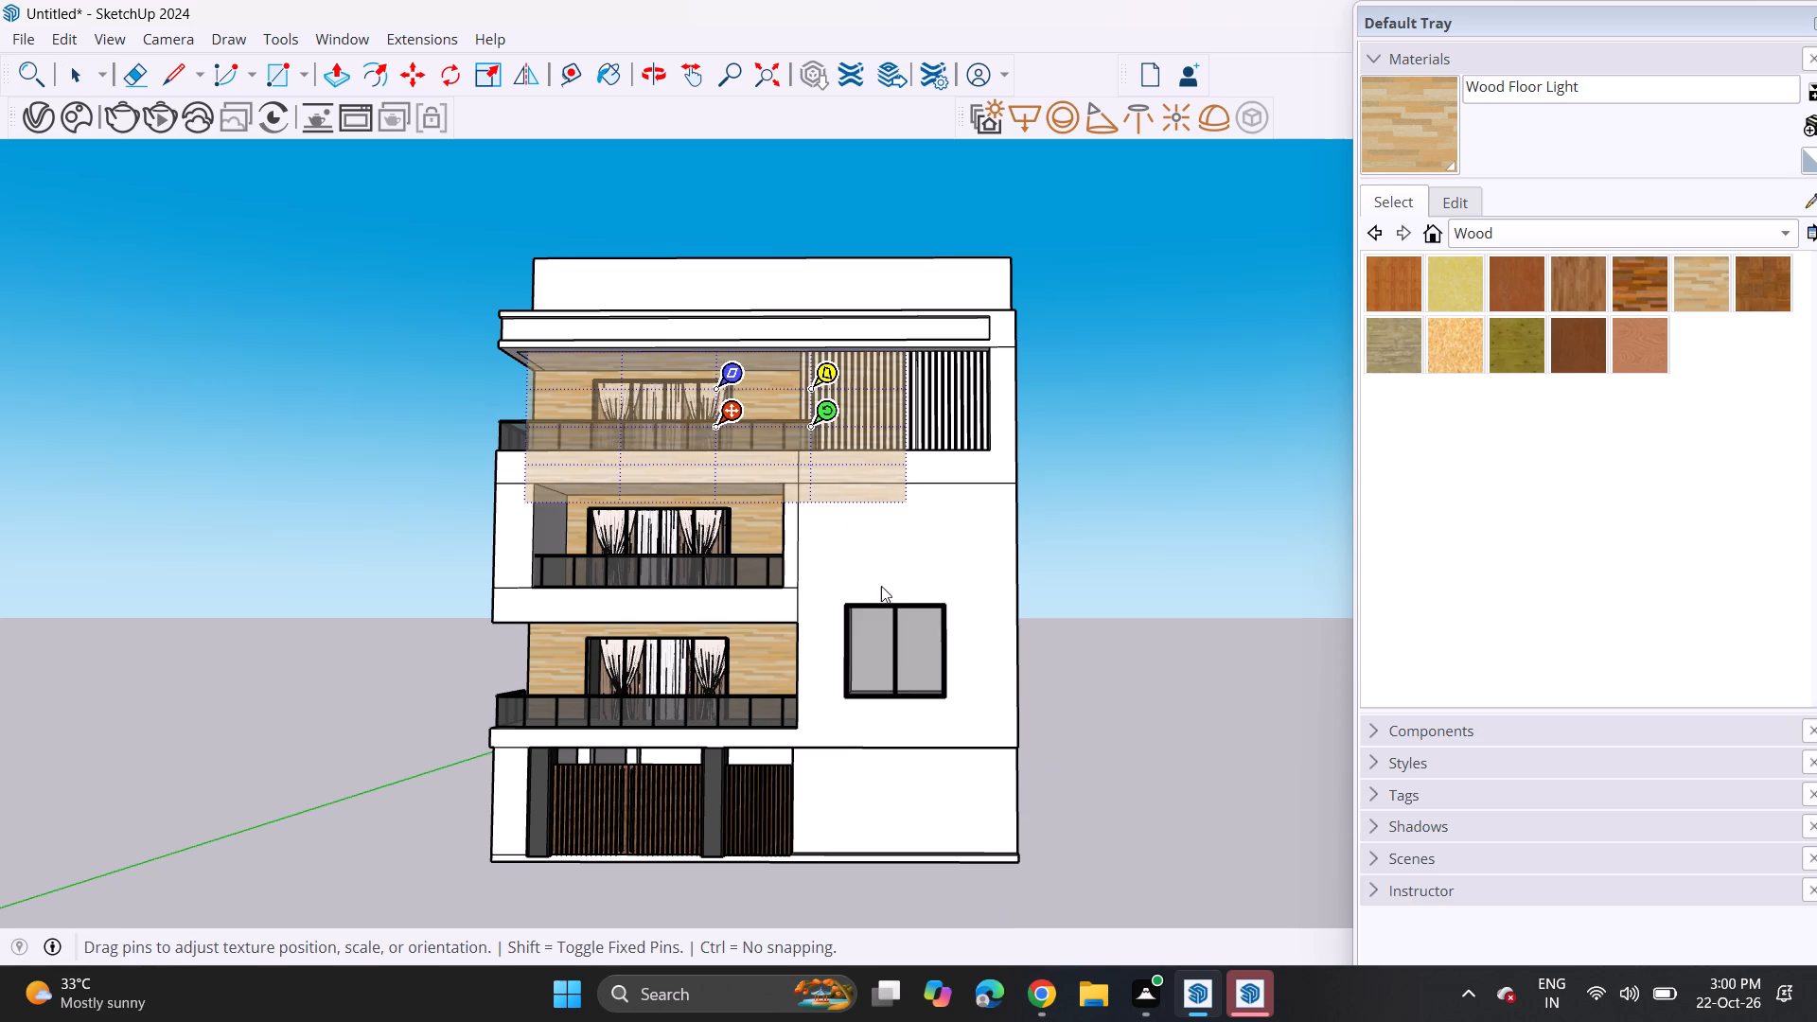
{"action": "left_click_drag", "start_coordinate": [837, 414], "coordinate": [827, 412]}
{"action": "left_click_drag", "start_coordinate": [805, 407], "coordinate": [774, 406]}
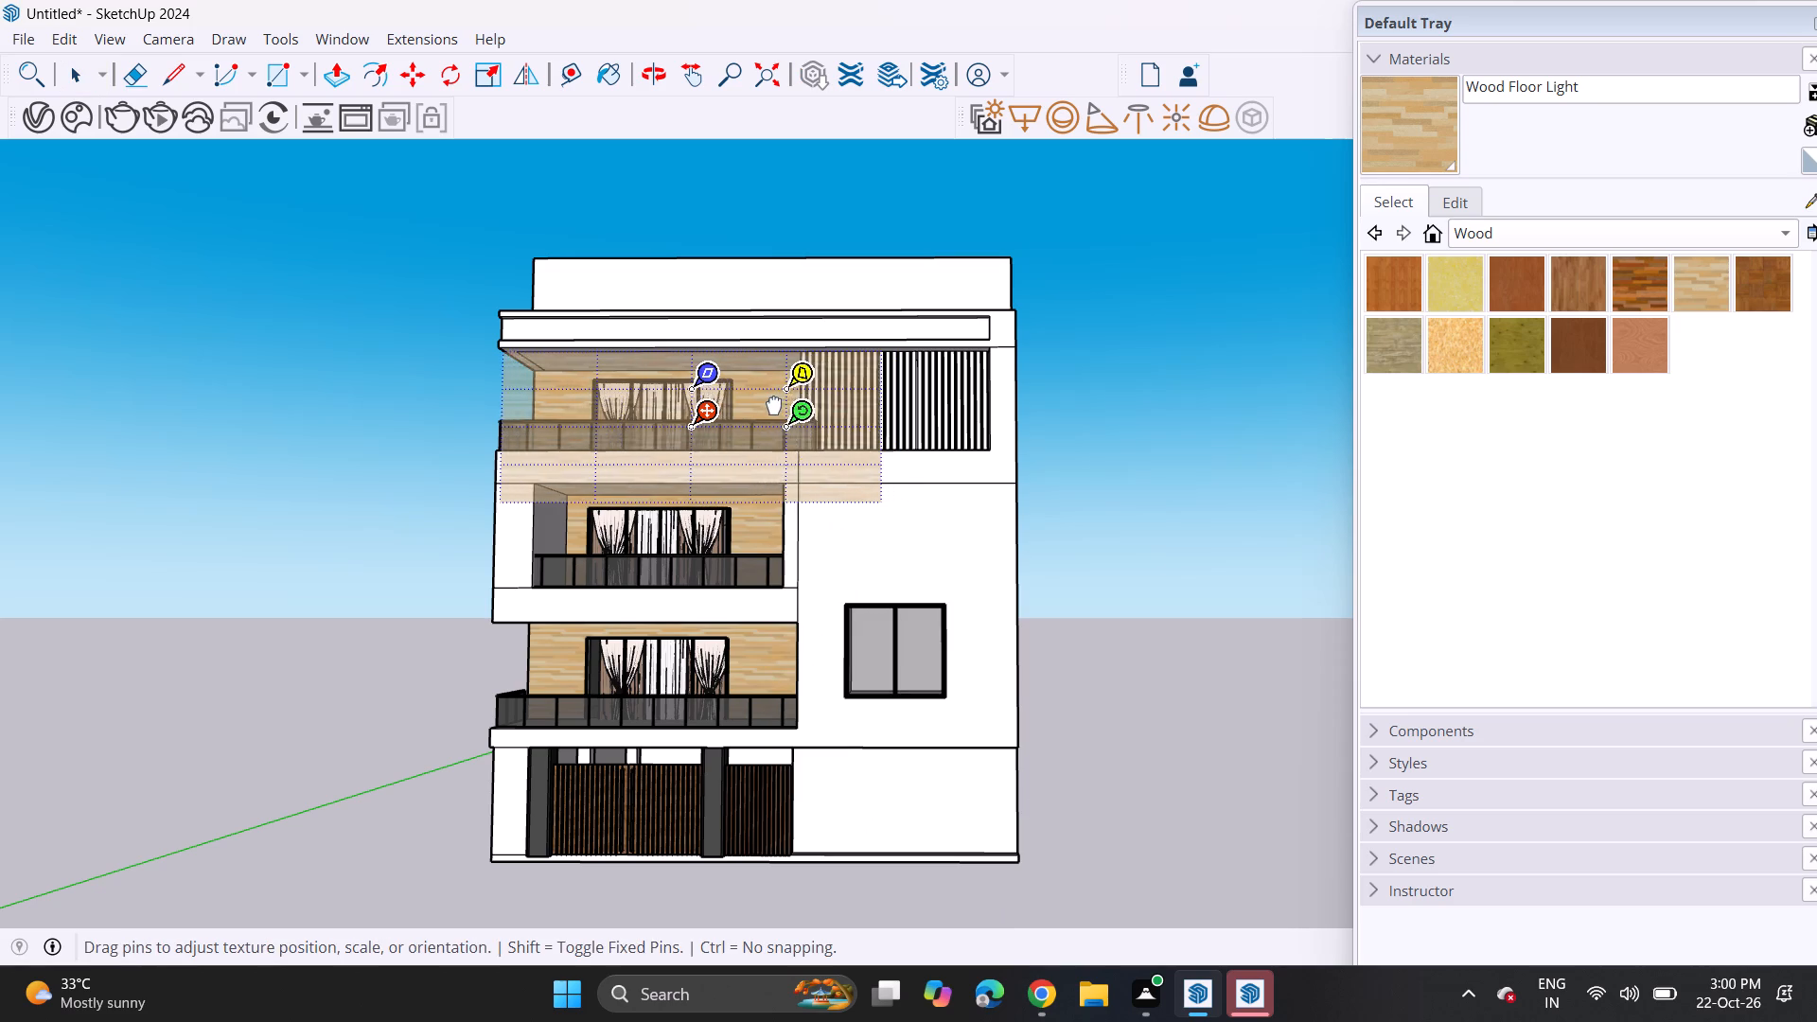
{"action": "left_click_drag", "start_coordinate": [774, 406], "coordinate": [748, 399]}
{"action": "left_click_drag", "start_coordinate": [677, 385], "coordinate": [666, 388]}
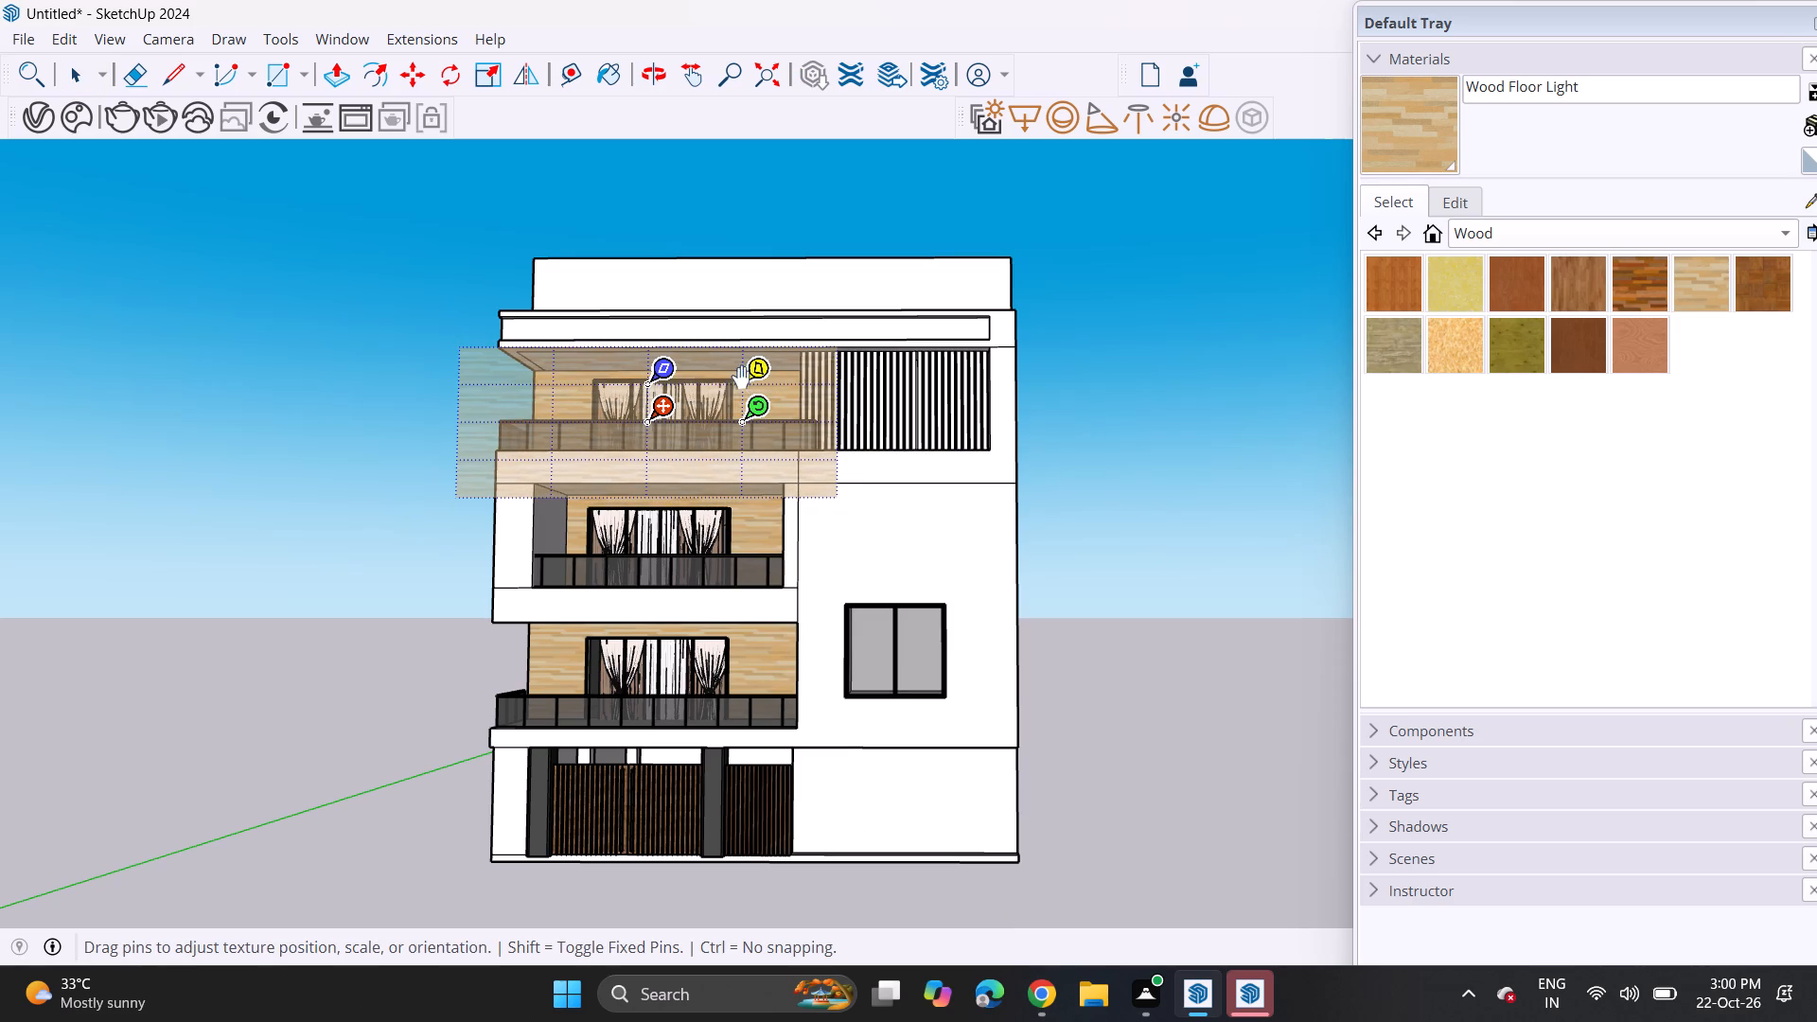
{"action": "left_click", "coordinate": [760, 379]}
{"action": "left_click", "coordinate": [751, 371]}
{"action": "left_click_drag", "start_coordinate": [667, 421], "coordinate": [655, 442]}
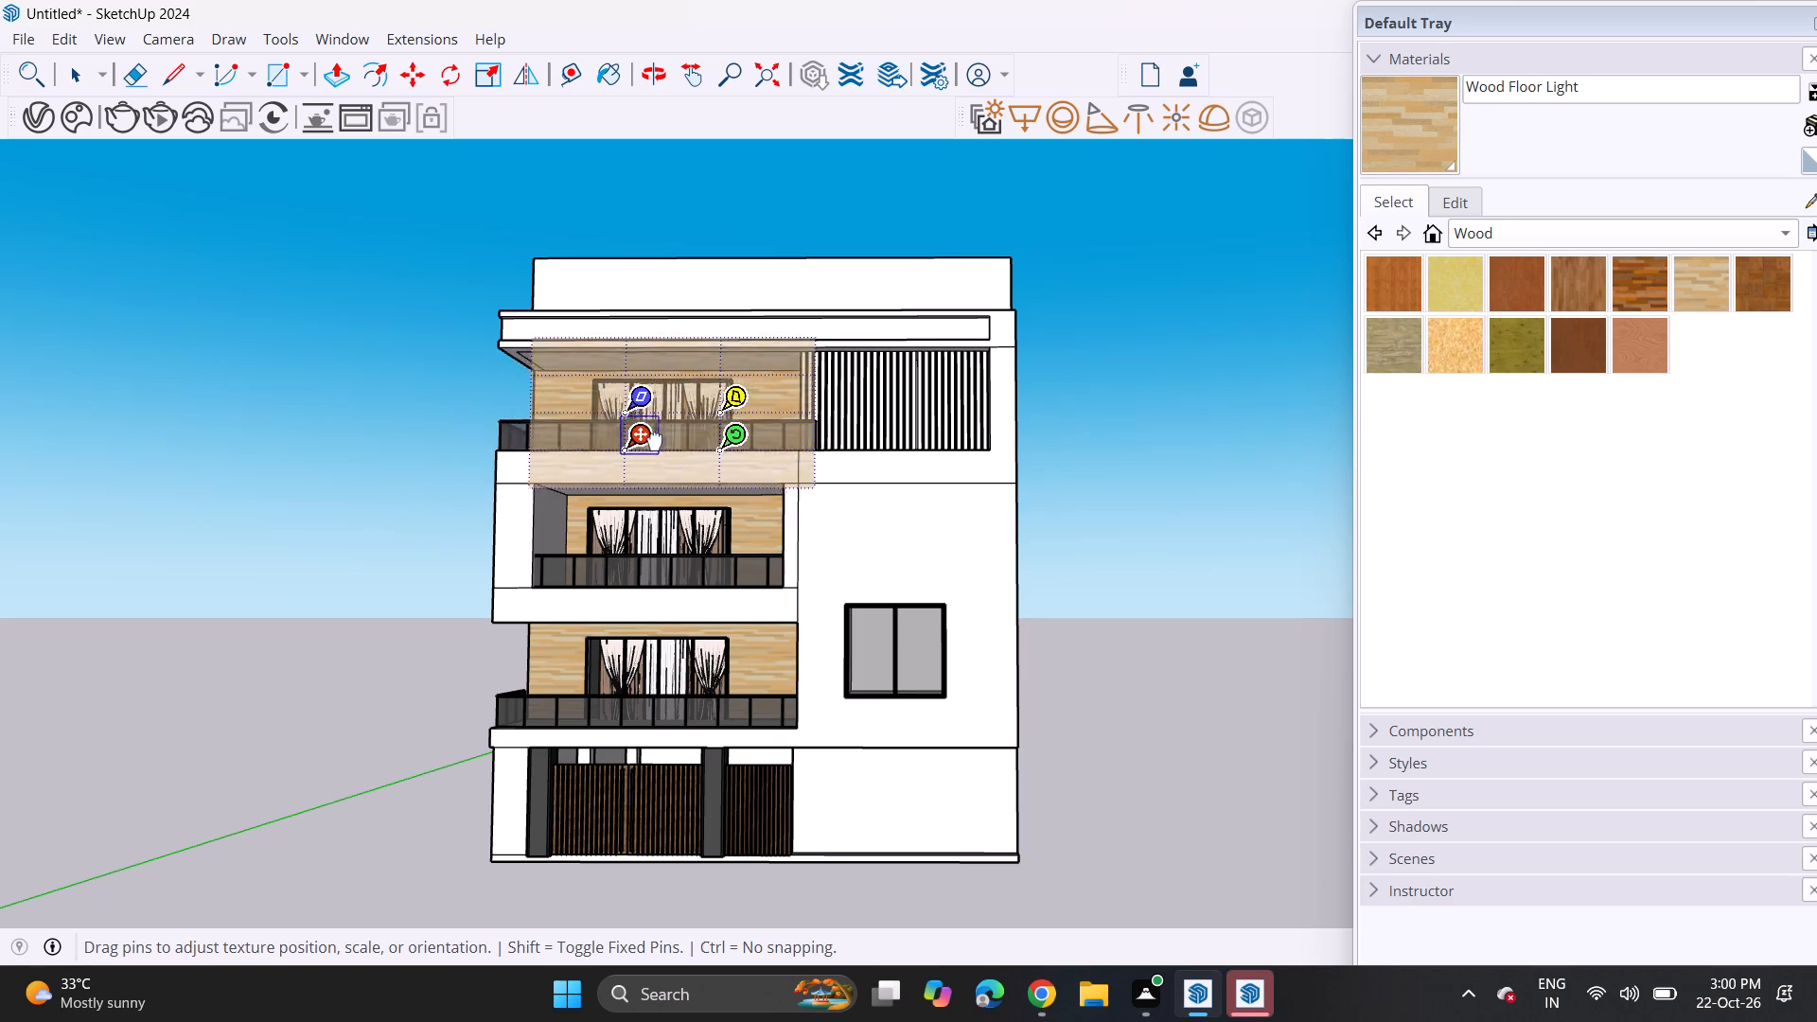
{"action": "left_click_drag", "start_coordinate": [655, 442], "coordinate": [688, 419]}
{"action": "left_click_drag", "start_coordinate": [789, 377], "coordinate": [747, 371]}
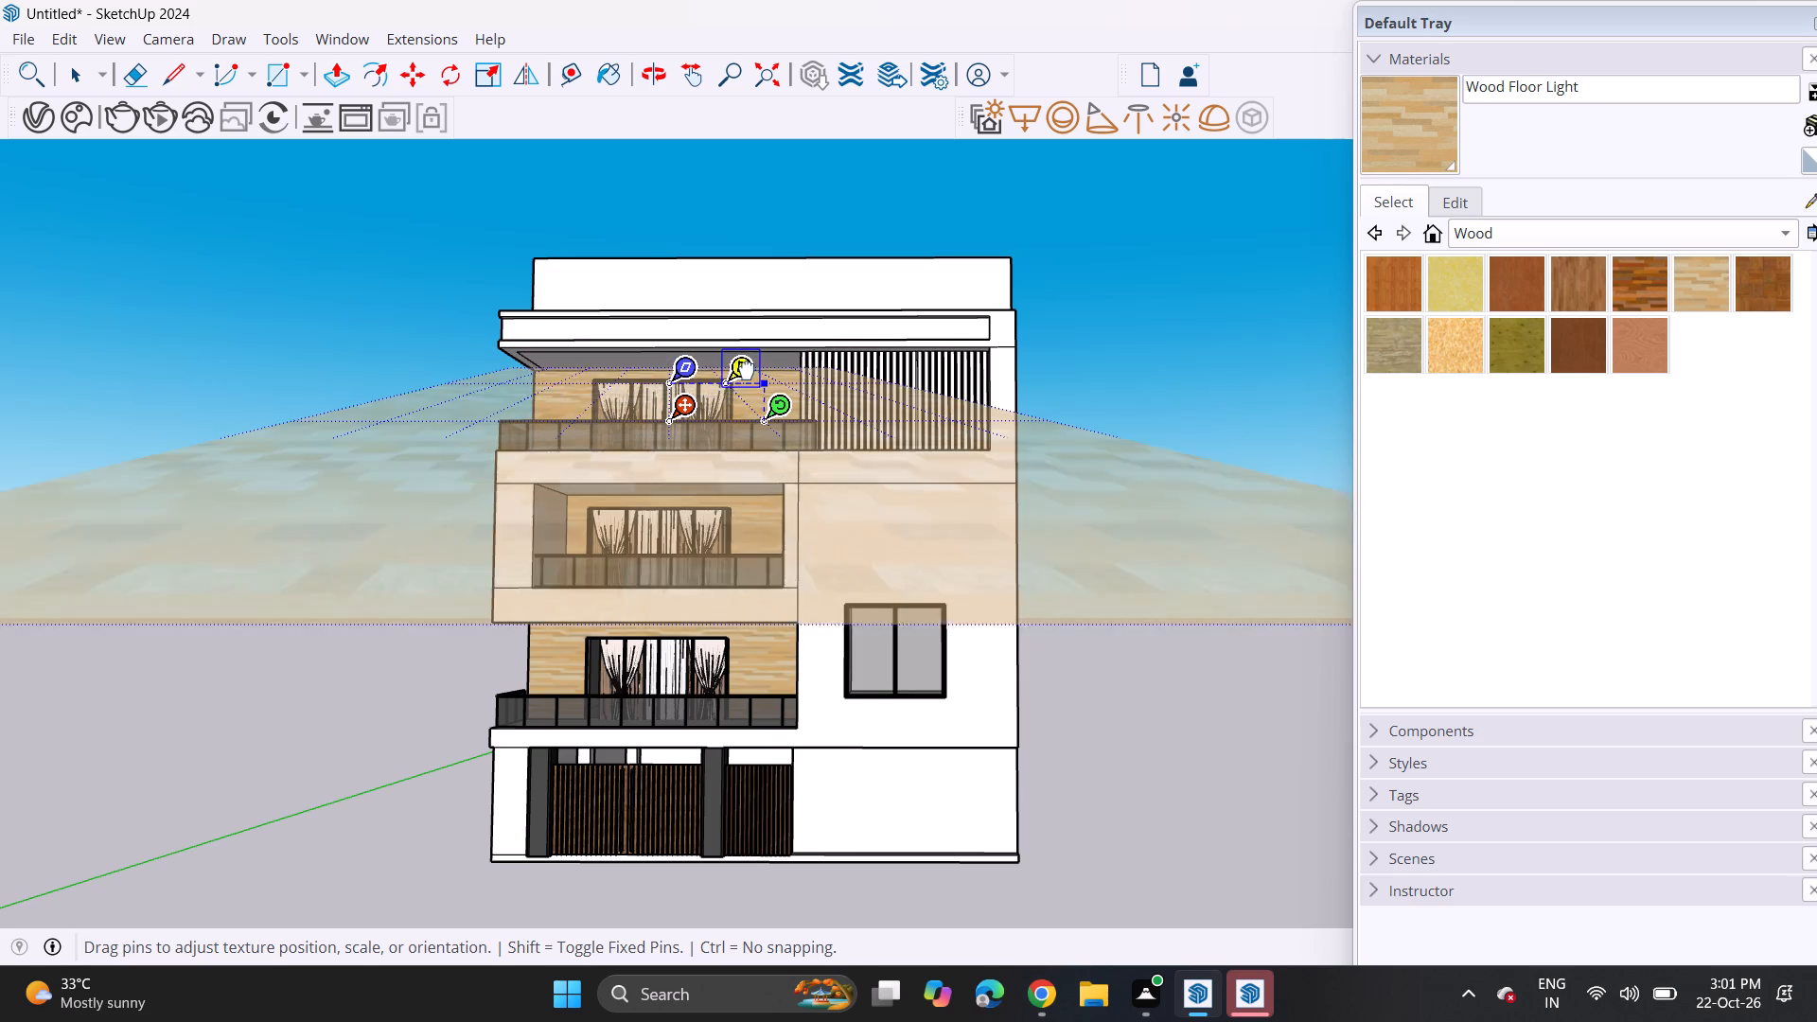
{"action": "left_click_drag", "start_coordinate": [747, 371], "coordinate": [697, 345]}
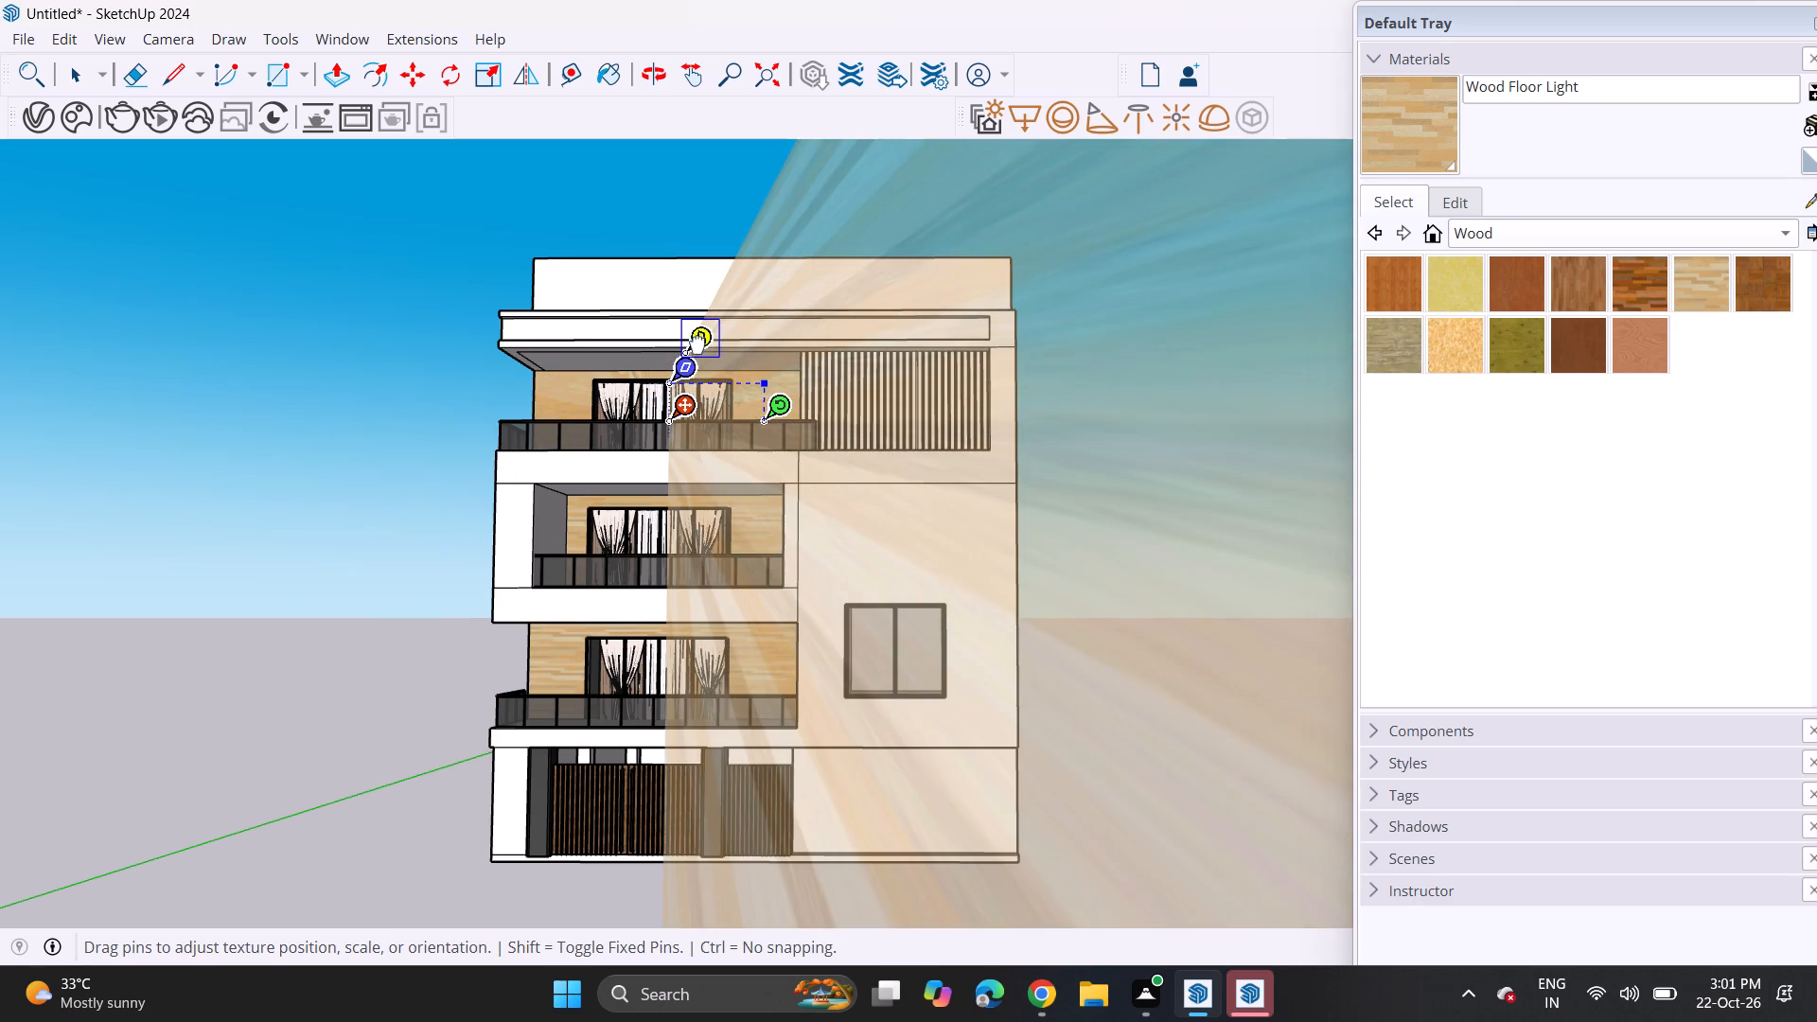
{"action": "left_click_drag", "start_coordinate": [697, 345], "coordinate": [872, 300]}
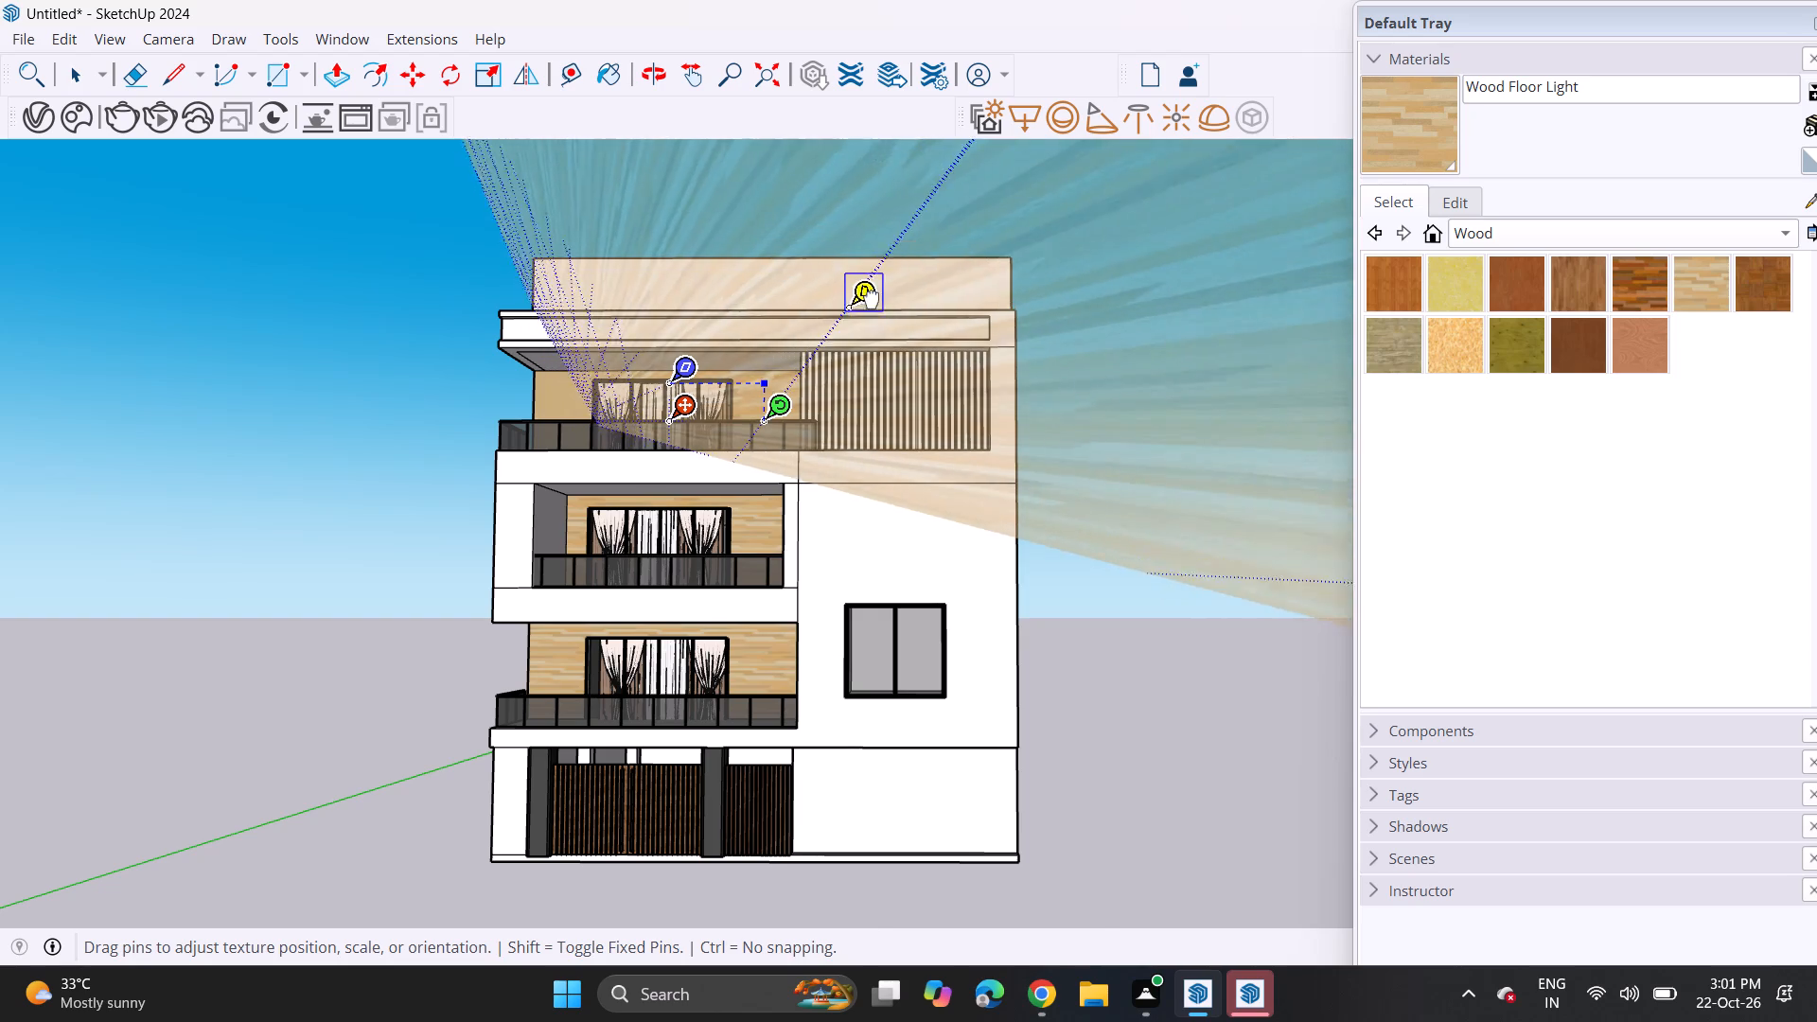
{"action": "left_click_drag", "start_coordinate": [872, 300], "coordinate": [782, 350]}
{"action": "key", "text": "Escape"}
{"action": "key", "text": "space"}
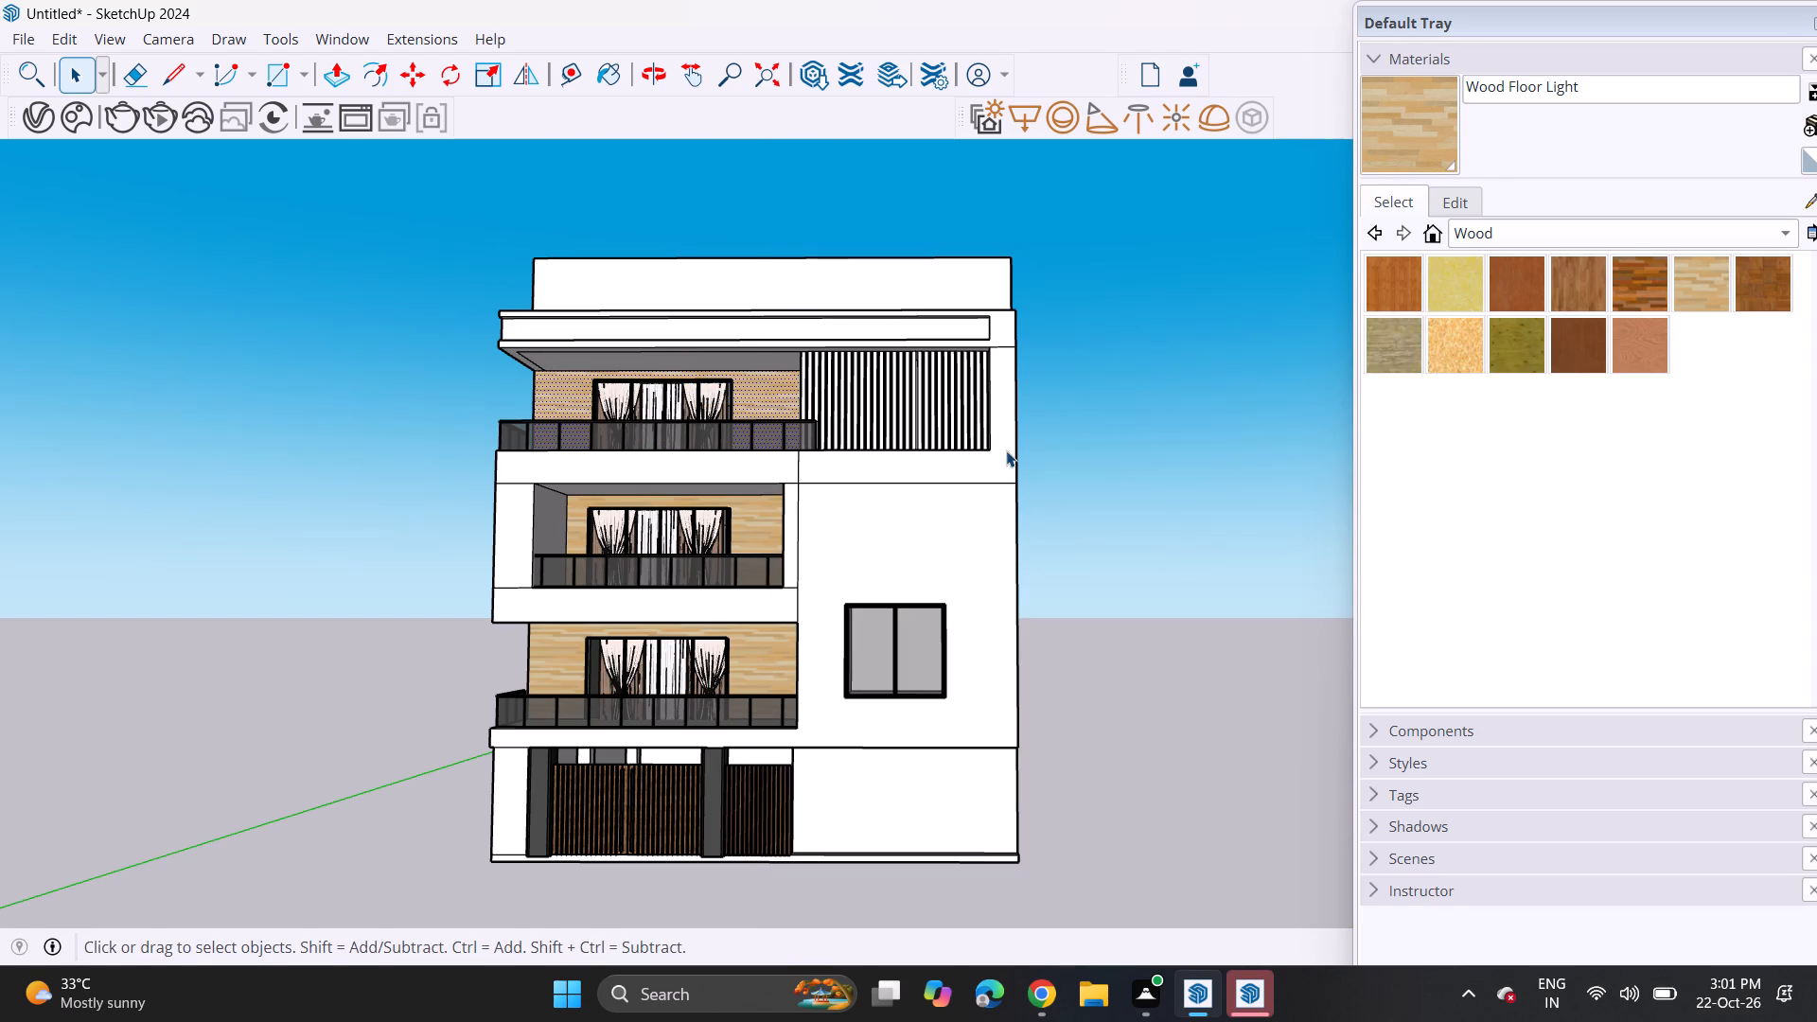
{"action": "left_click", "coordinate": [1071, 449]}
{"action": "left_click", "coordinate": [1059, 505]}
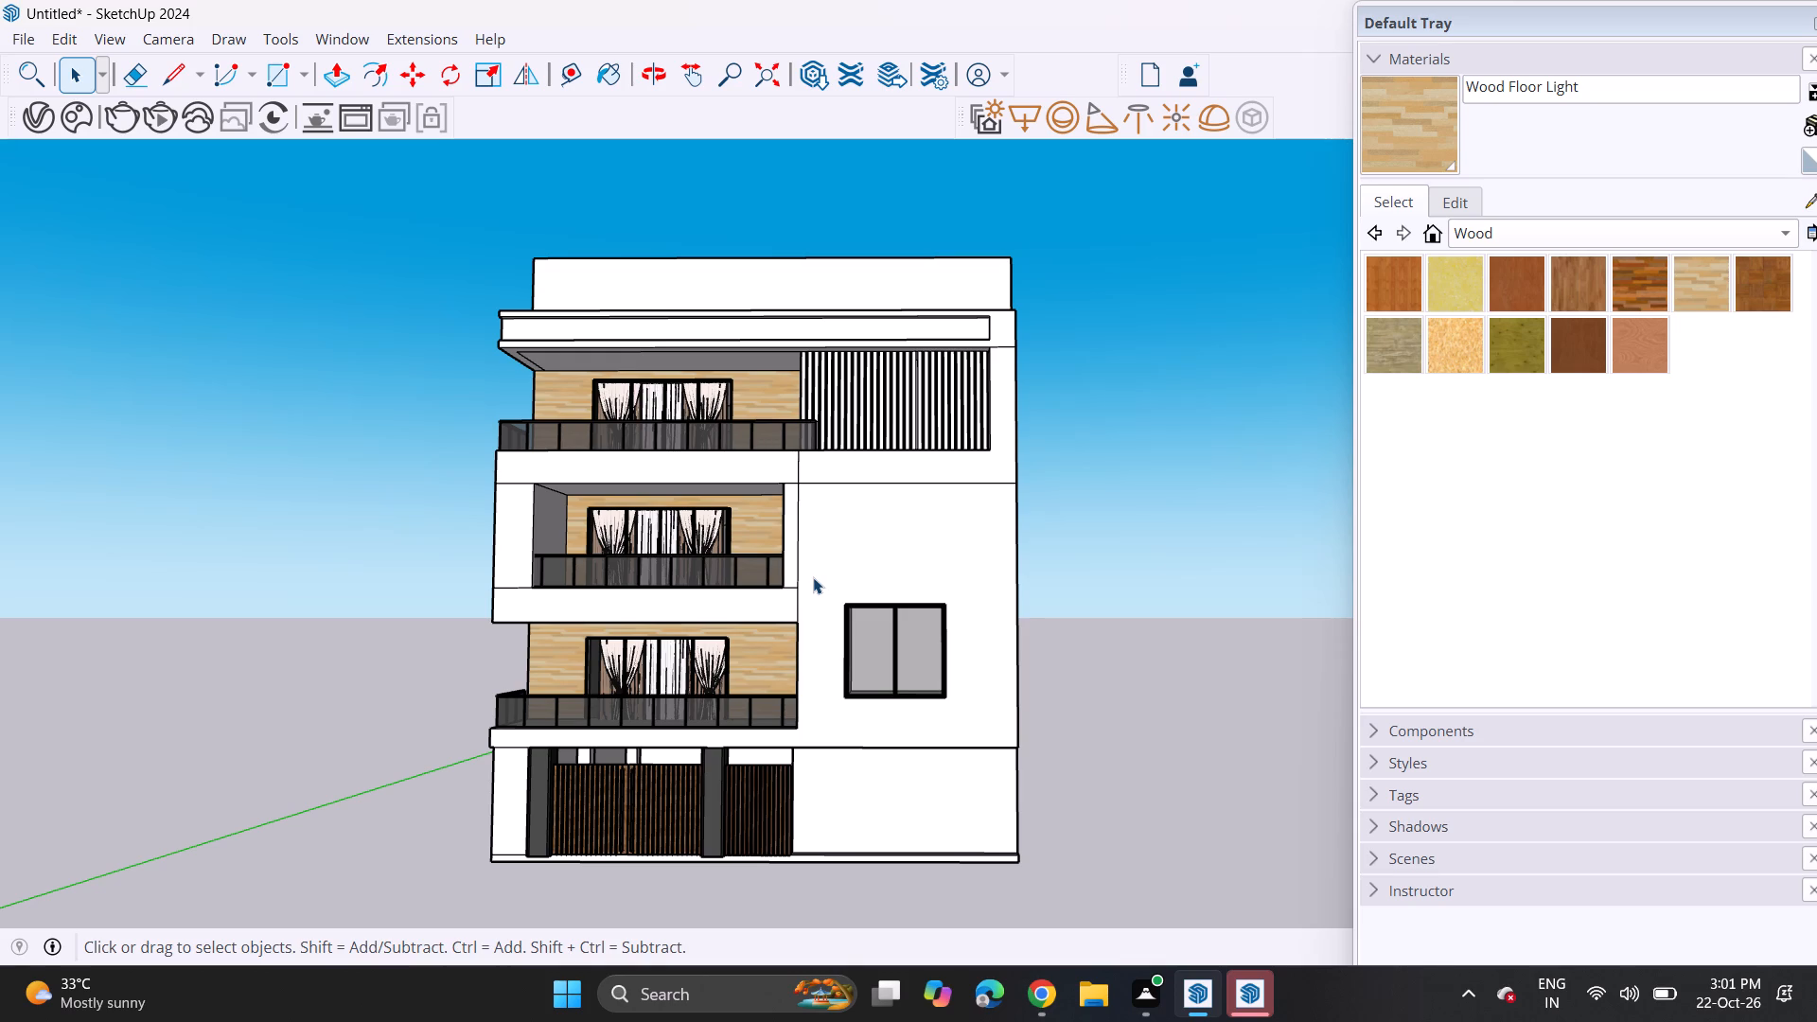
Paint the top roof slab's front fascia and its recessed band with the dark grey Color M06 from the Colors collection.
{"action": "scroll", "coordinate": [813, 579], "scroll_direction": "down", "scroll_amount": 2}
{"action": "left_click", "coordinate": [1510, 234]}
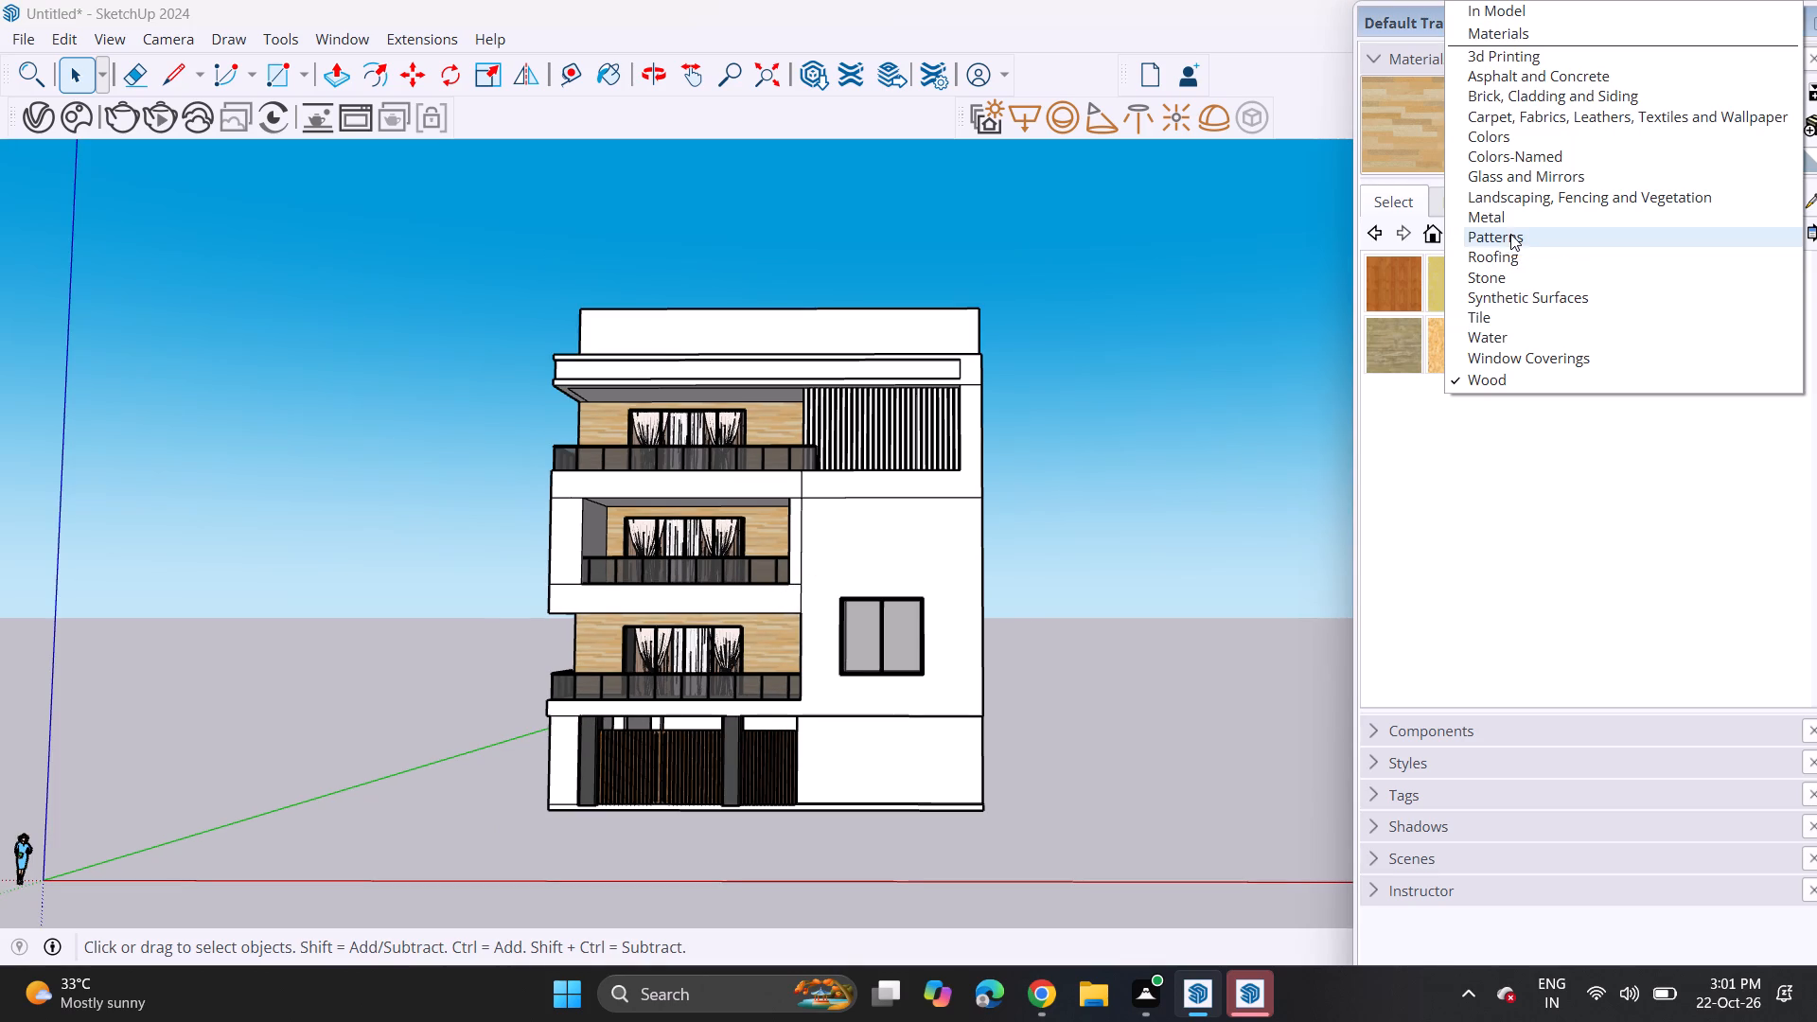
{"action": "left_click", "coordinate": [1520, 136]}
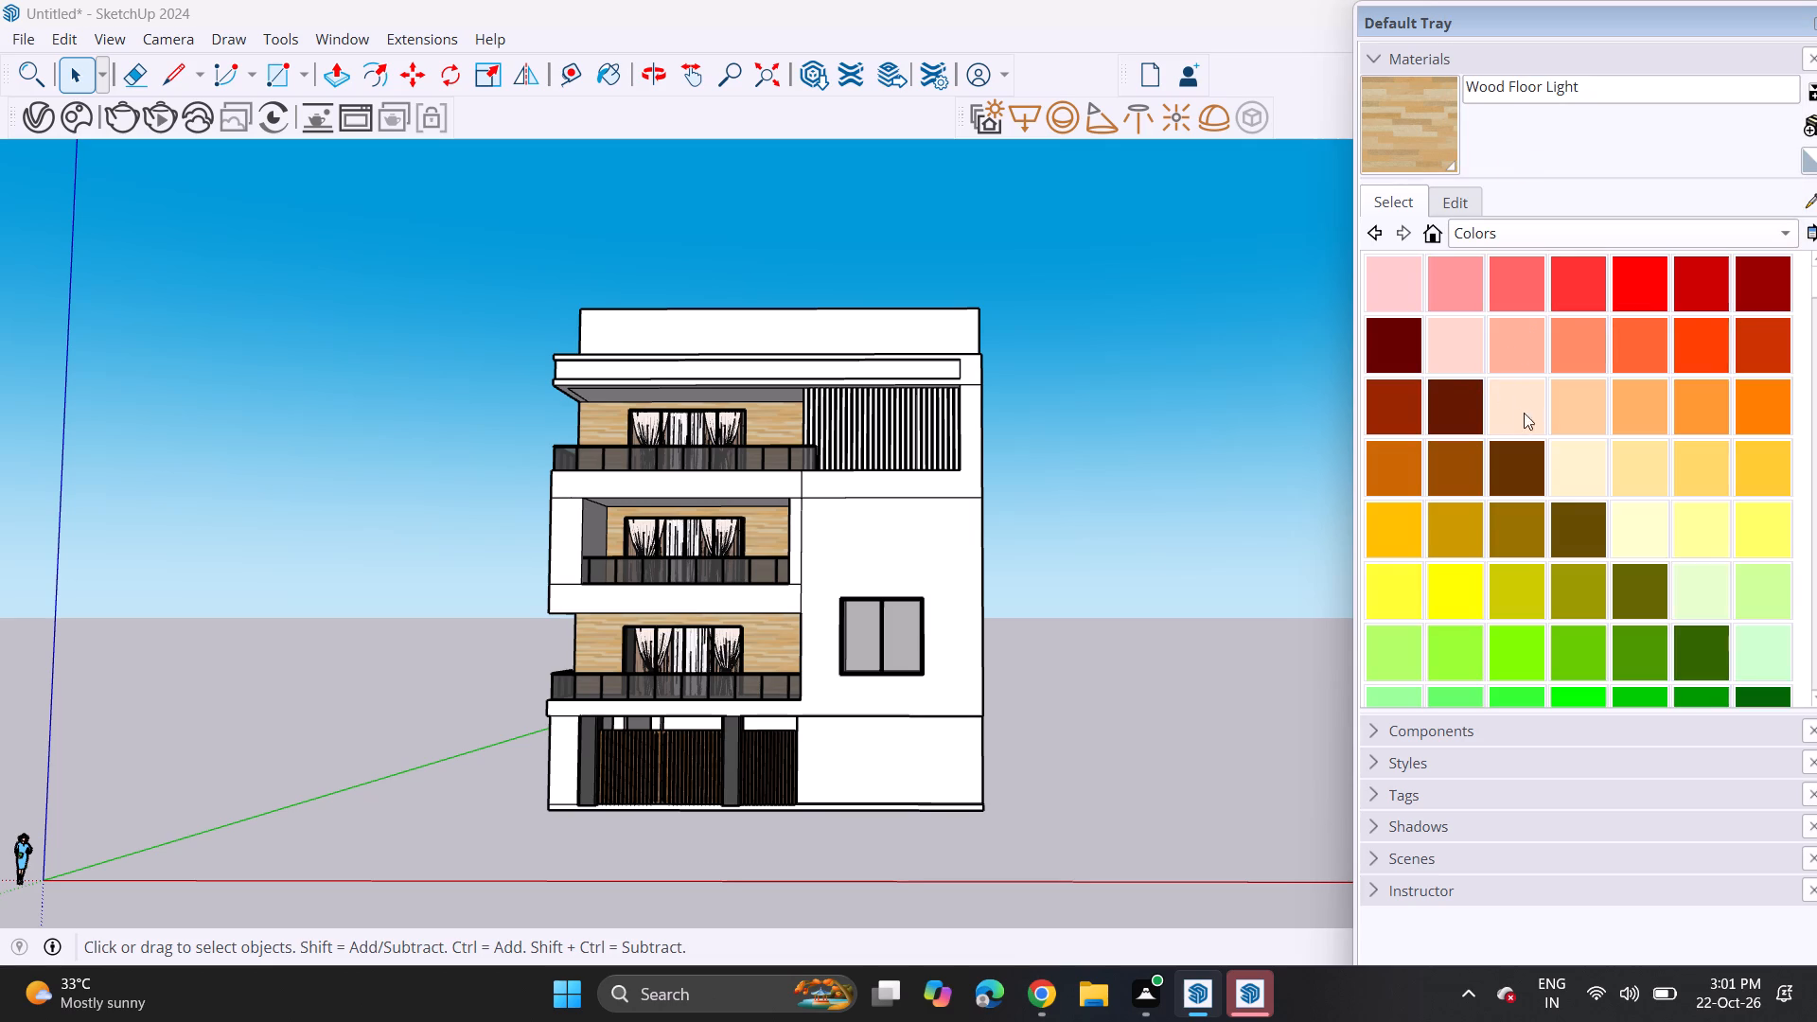
{"action": "scroll", "coordinate": [1552, 474], "scroll_direction": "down", "scroll_amount": 17}
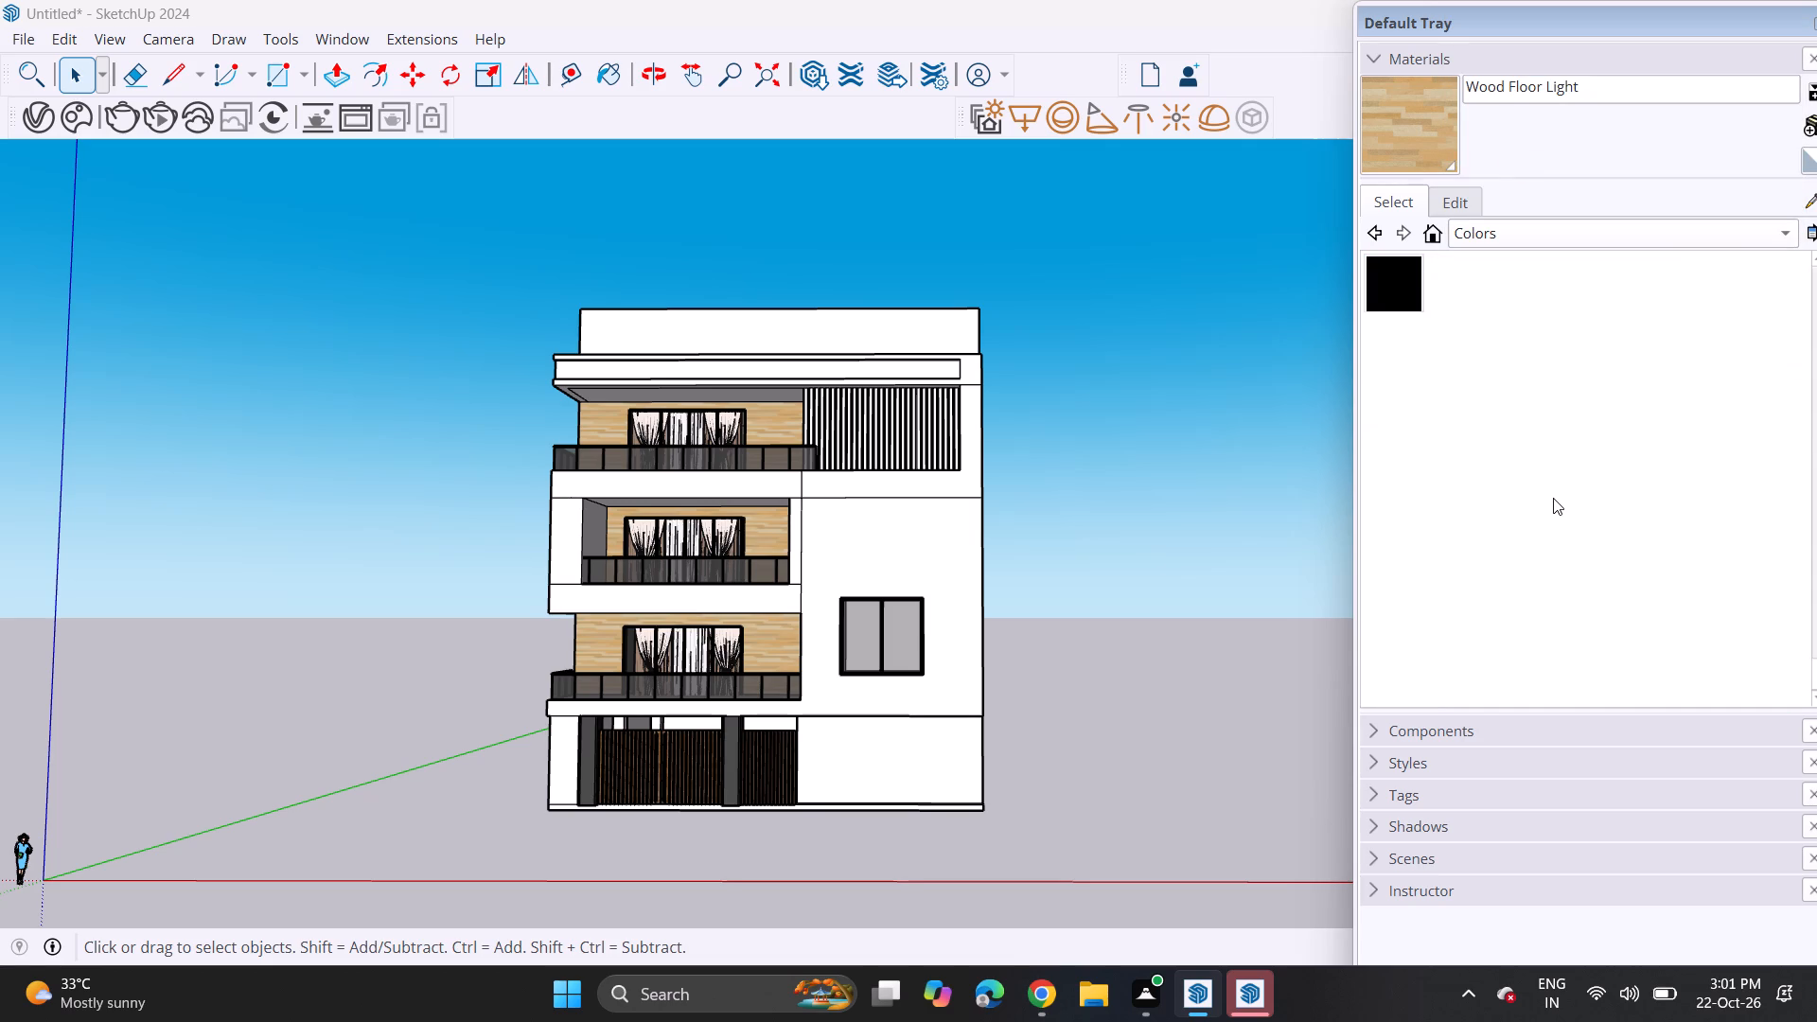
{"action": "scroll", "coordinate": [1553, 500], "scroll_direction": "down", "scroll_amount": 7}
{"action": "scroll", "coordinate": [1523, 466], "scroll_direction": "up", "scroll_amount": 2}
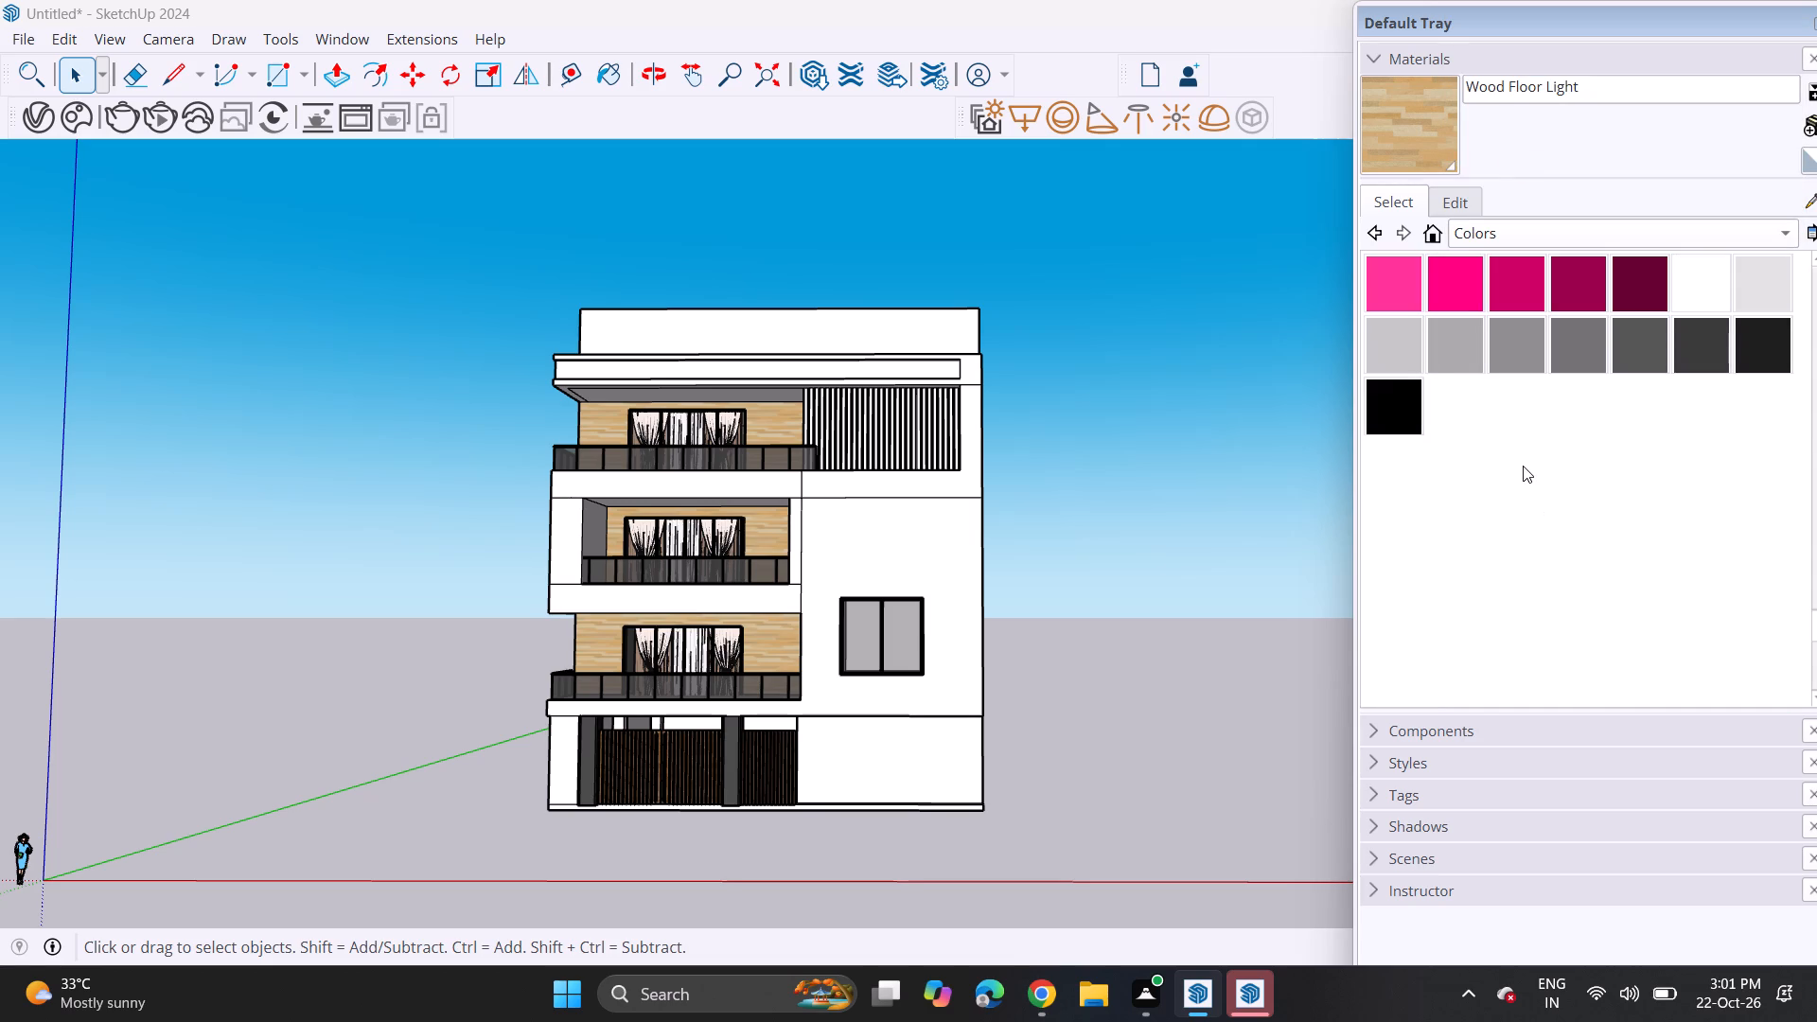
{"action": "left_click", "coordinate": [1642, 356]}
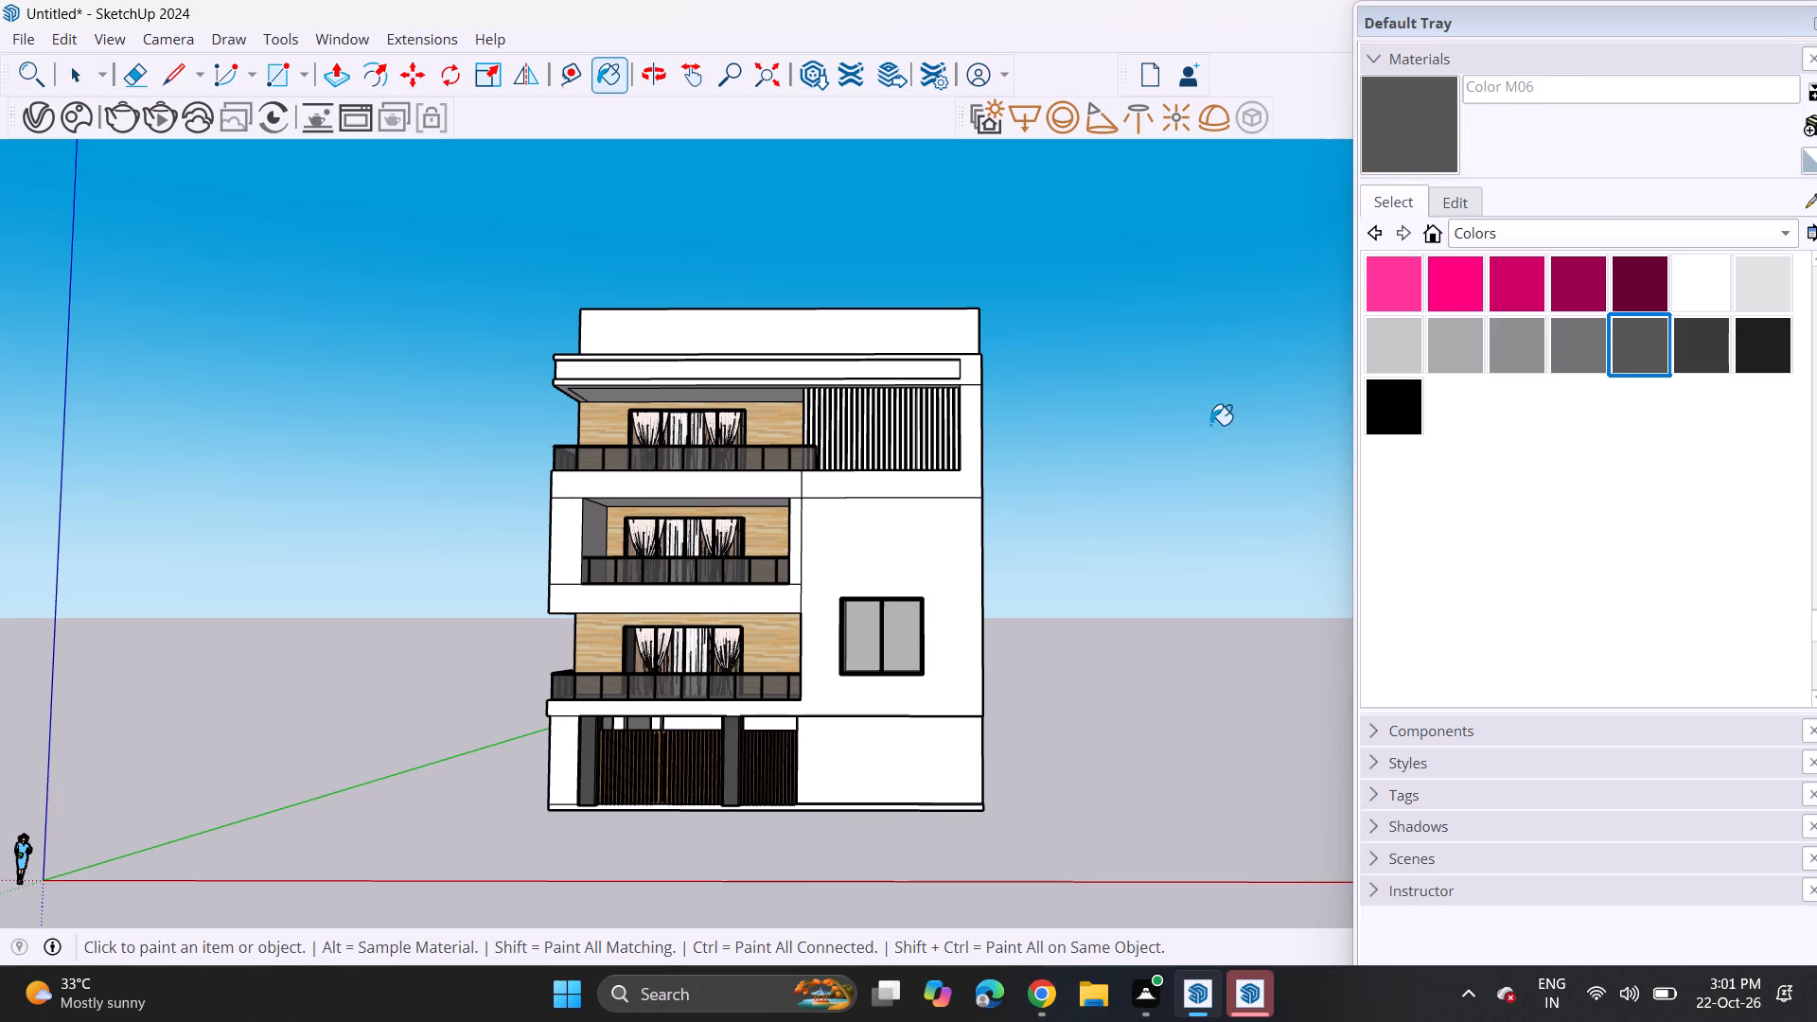
{"action": "left_click", "coordinate": [878, 365]}
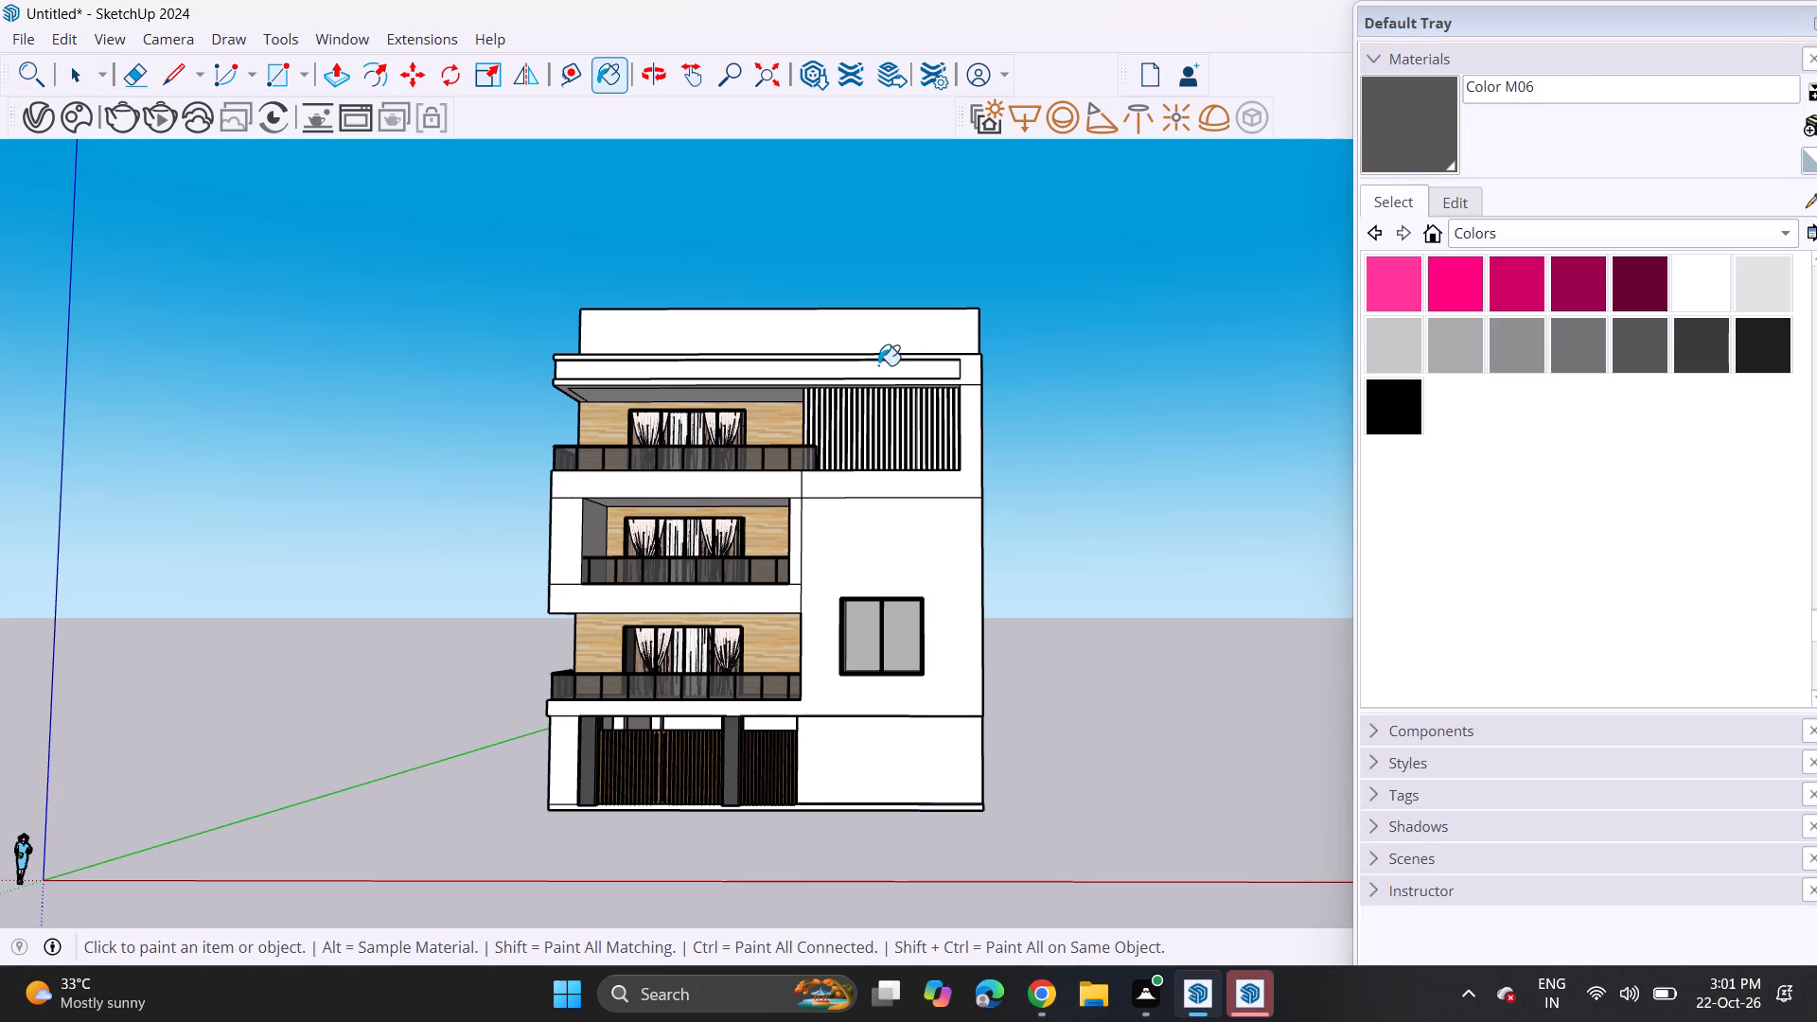
{"action": "scroll", "coordinate": [903, 373], "scroll_direction": "up", "scroll_amount": 5}
{"action": "left_click", "coordinate": [903, 345]}
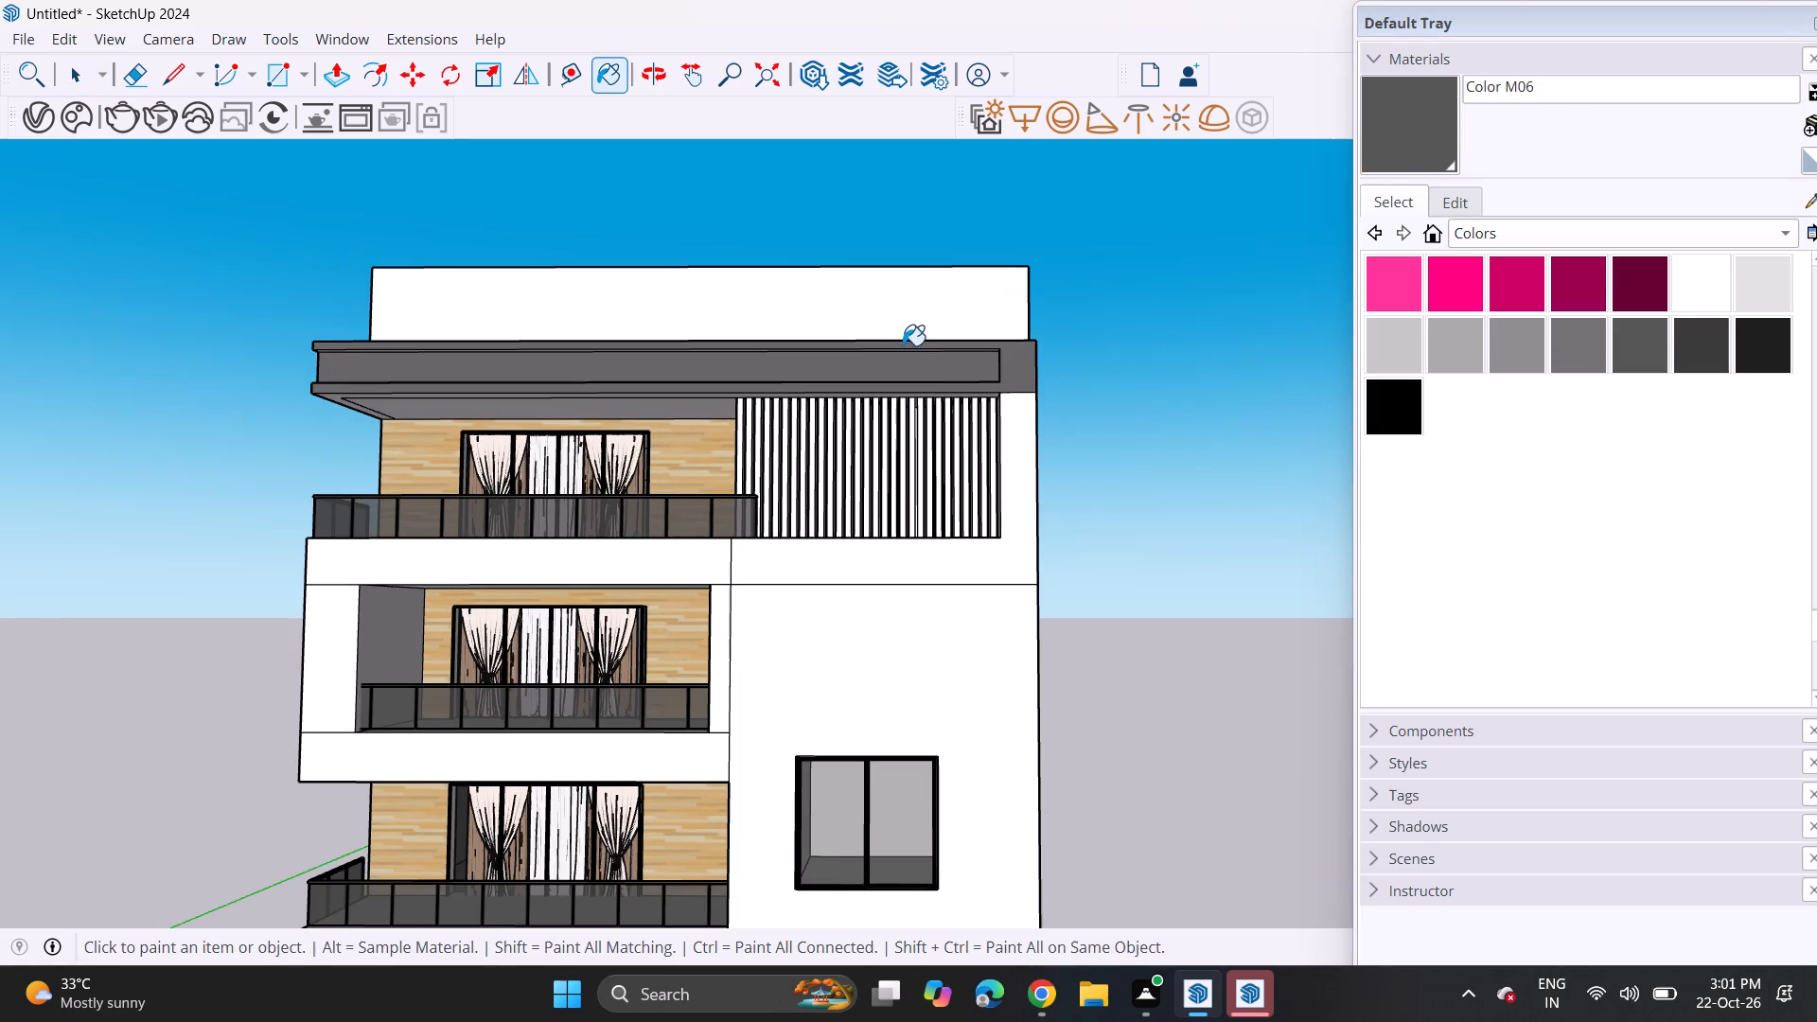
Paint the slatted panel's surround, the window wall, the middle balcony's frame and slab bands, and the ground-floor front walls with Color M06.
{"action": "scroll", "coordinate": [934, 410], "scroll_direction": "down", "scroll_amount": 5}
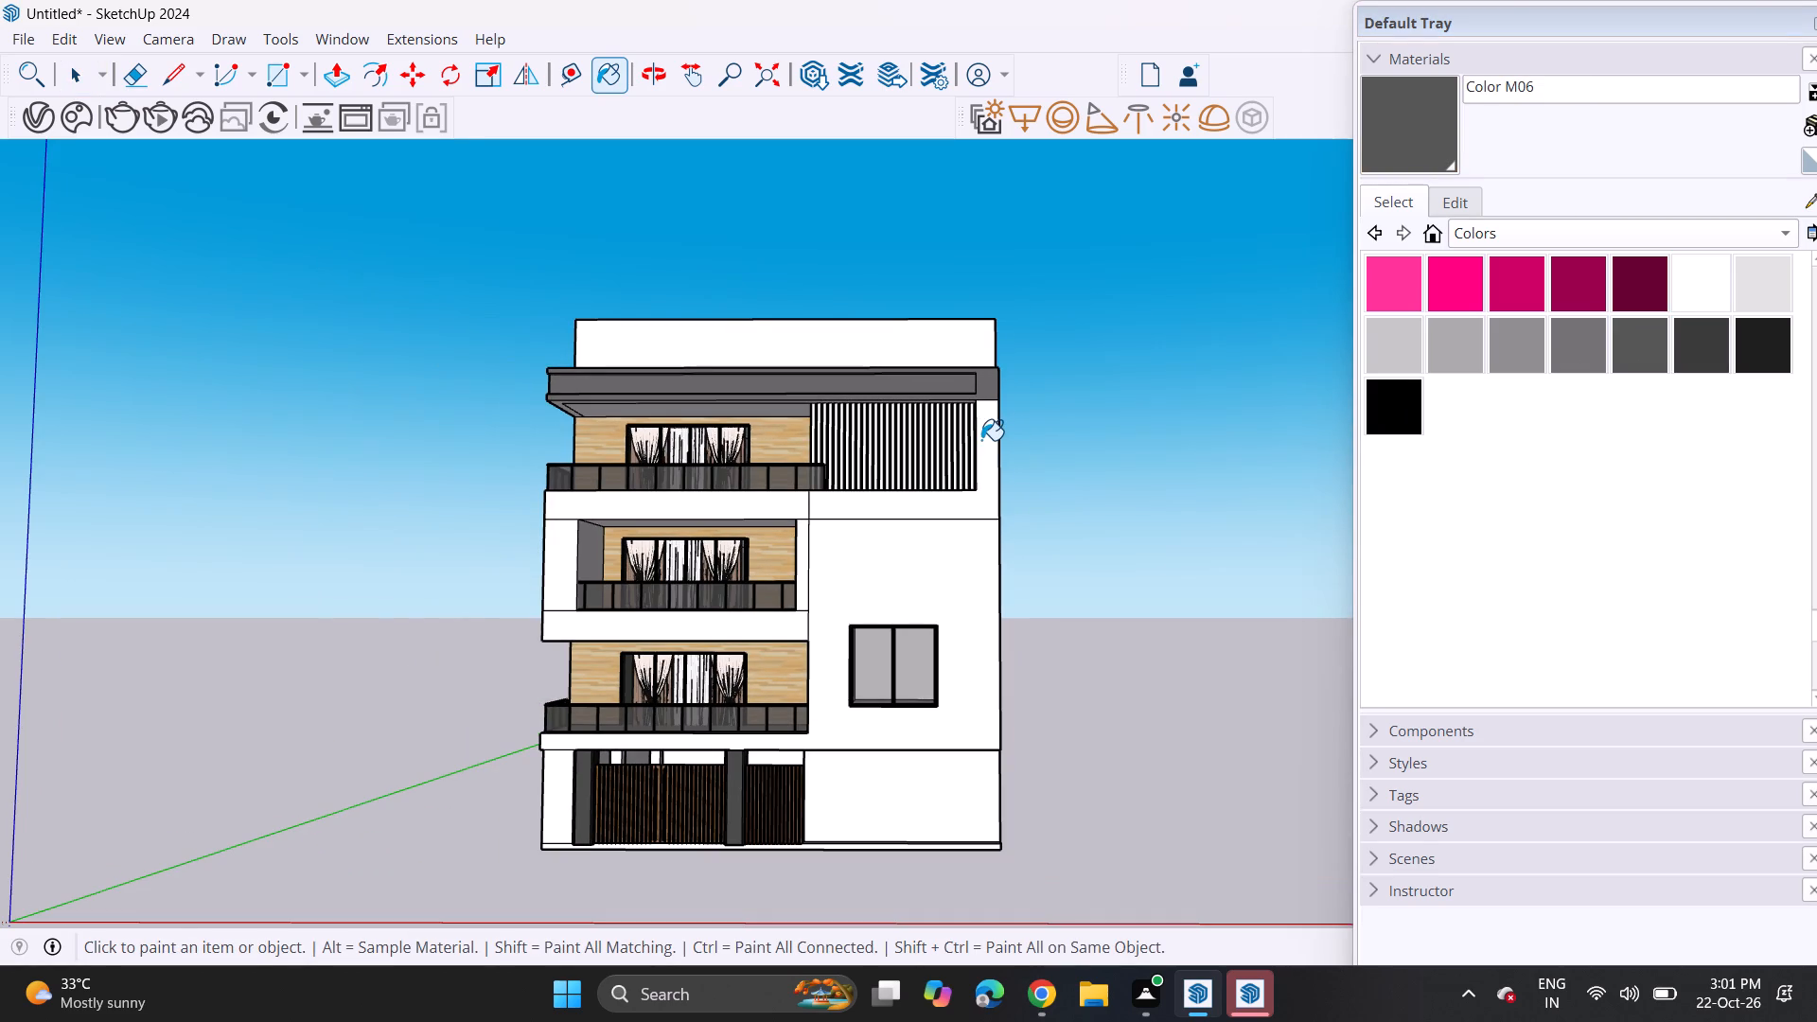
{"action": "left_click", "coordinate": [981, 440]}
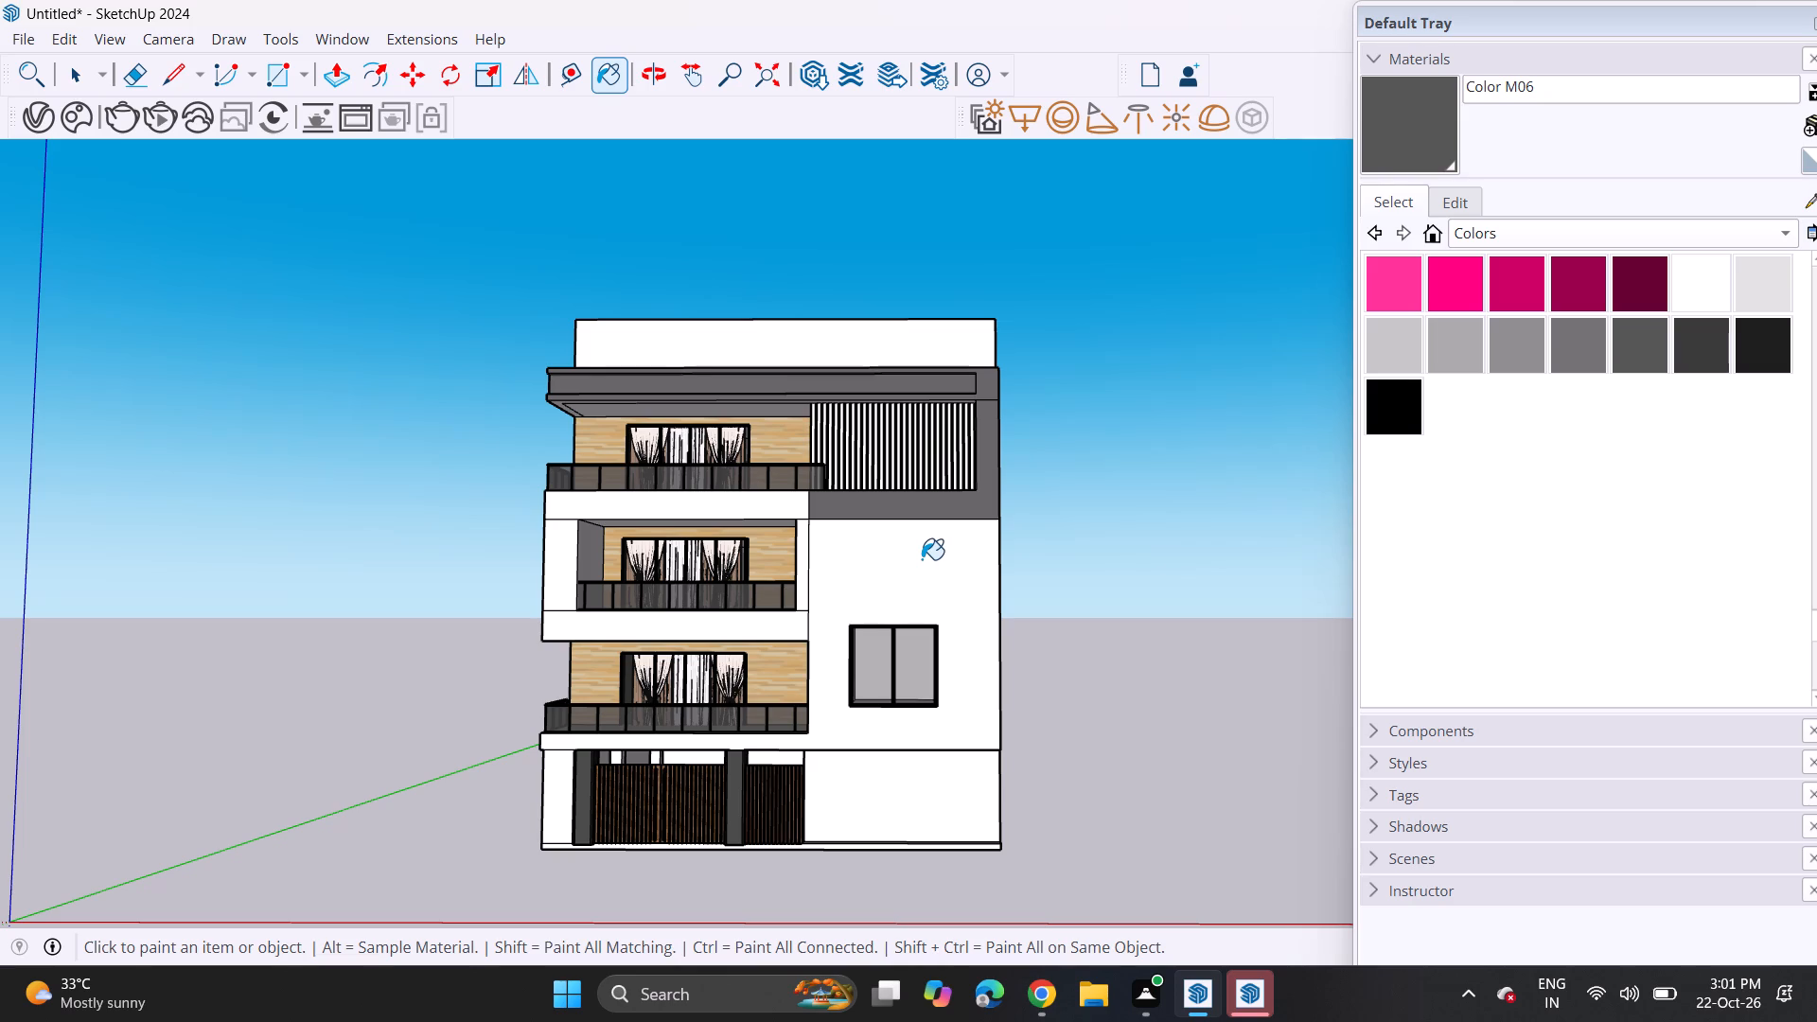
{"action": "left_click", "coordinate": [922, 559]}
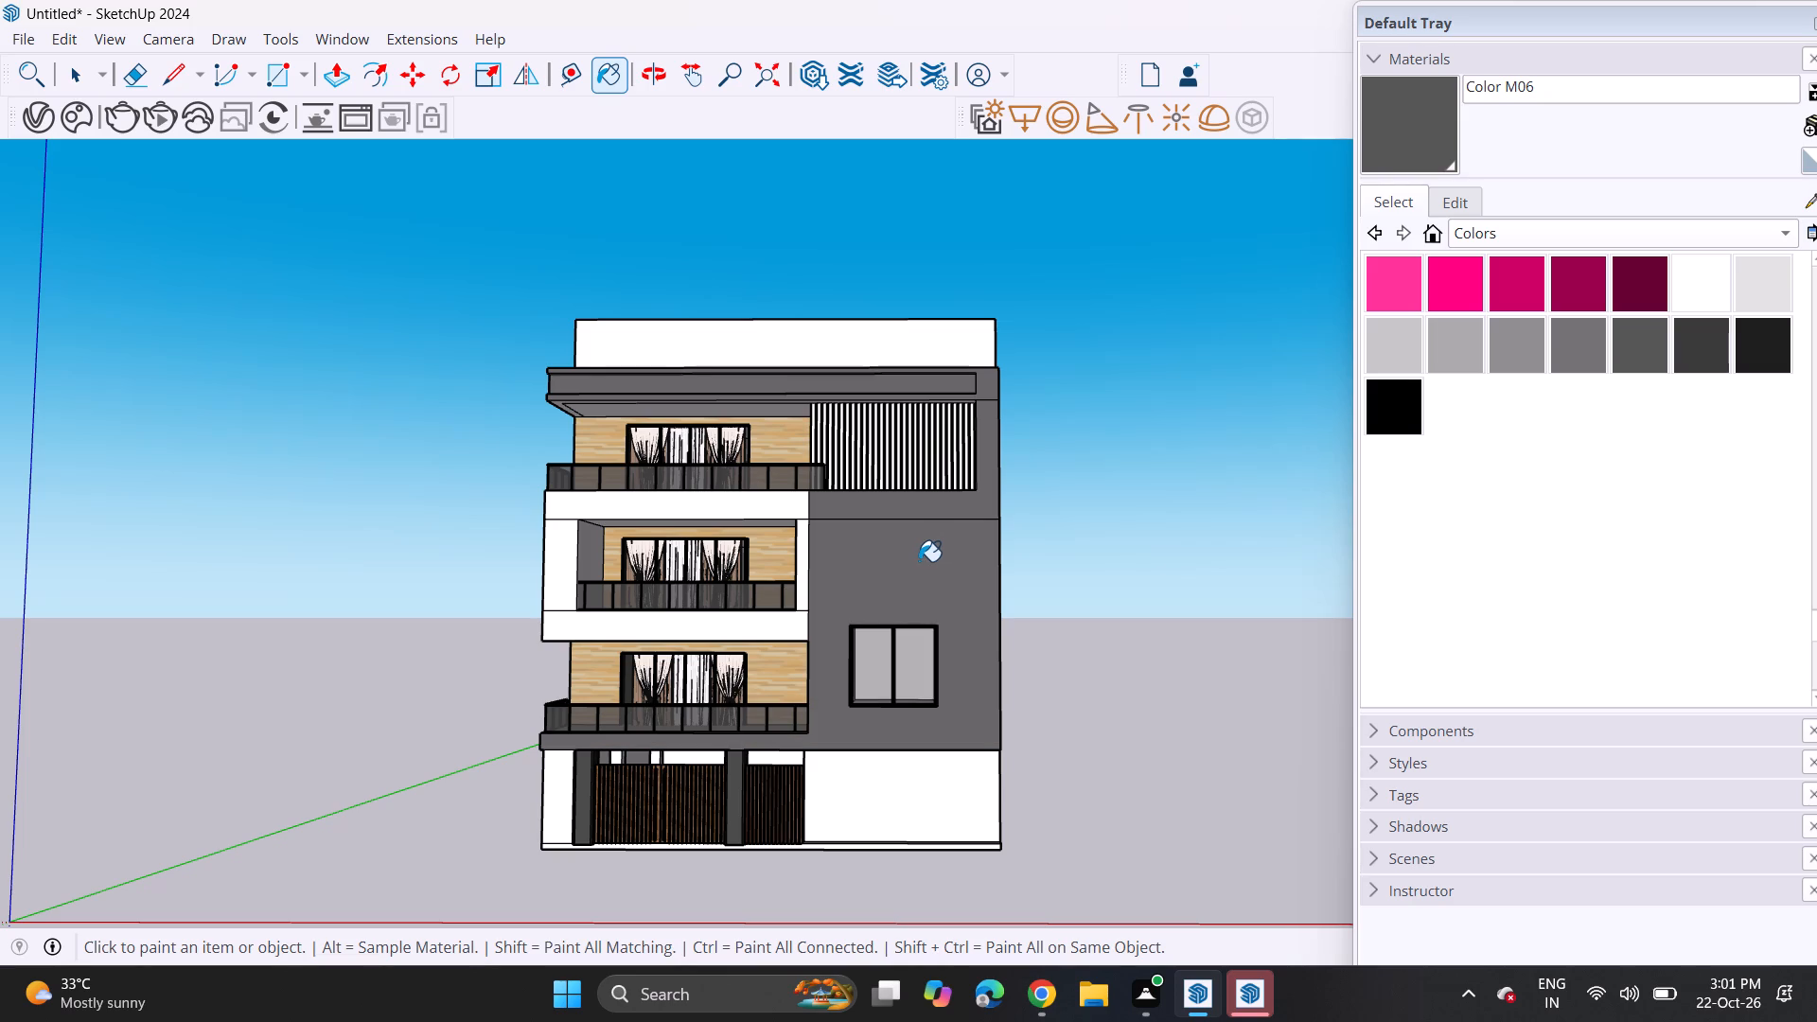
{"action": "left_click", "coordinate": [562, 561]}
{"action": "left_click", "coordinate": [578, 515]}
{"action": "left_click", "coordinate": [587, 615]}
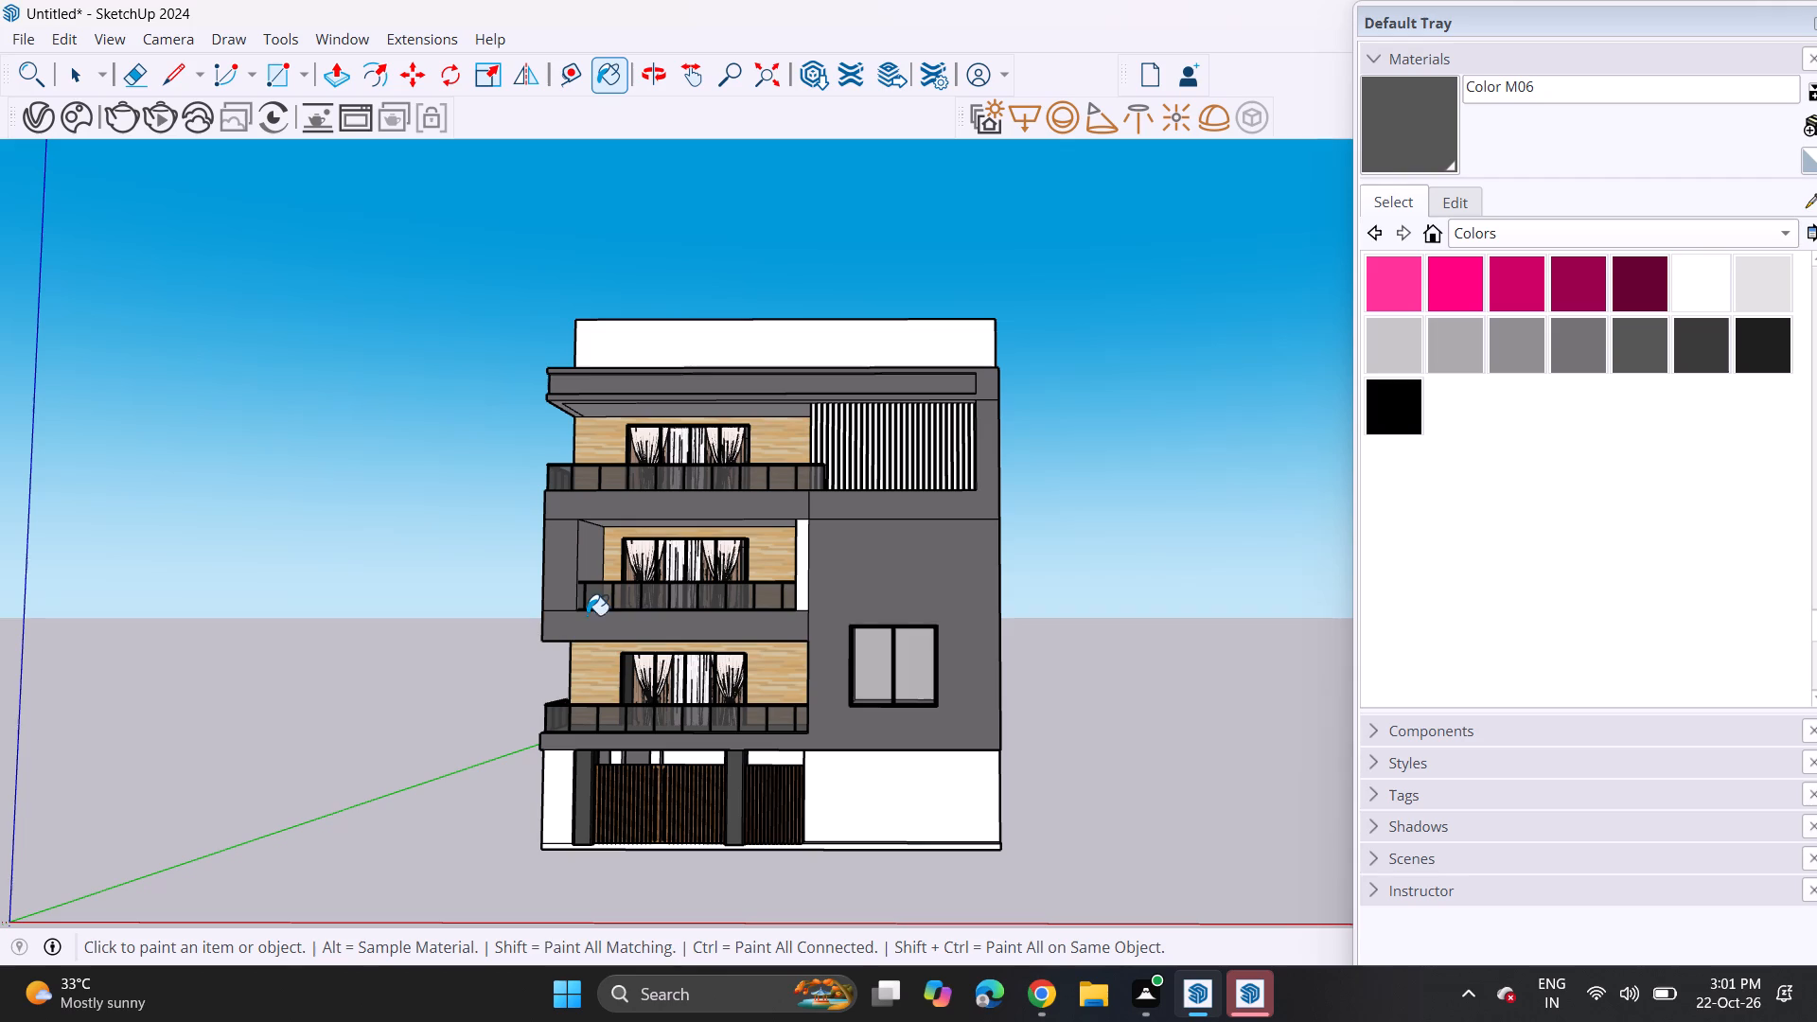
{"action": "left_click", "coordinate": [801, 570]}
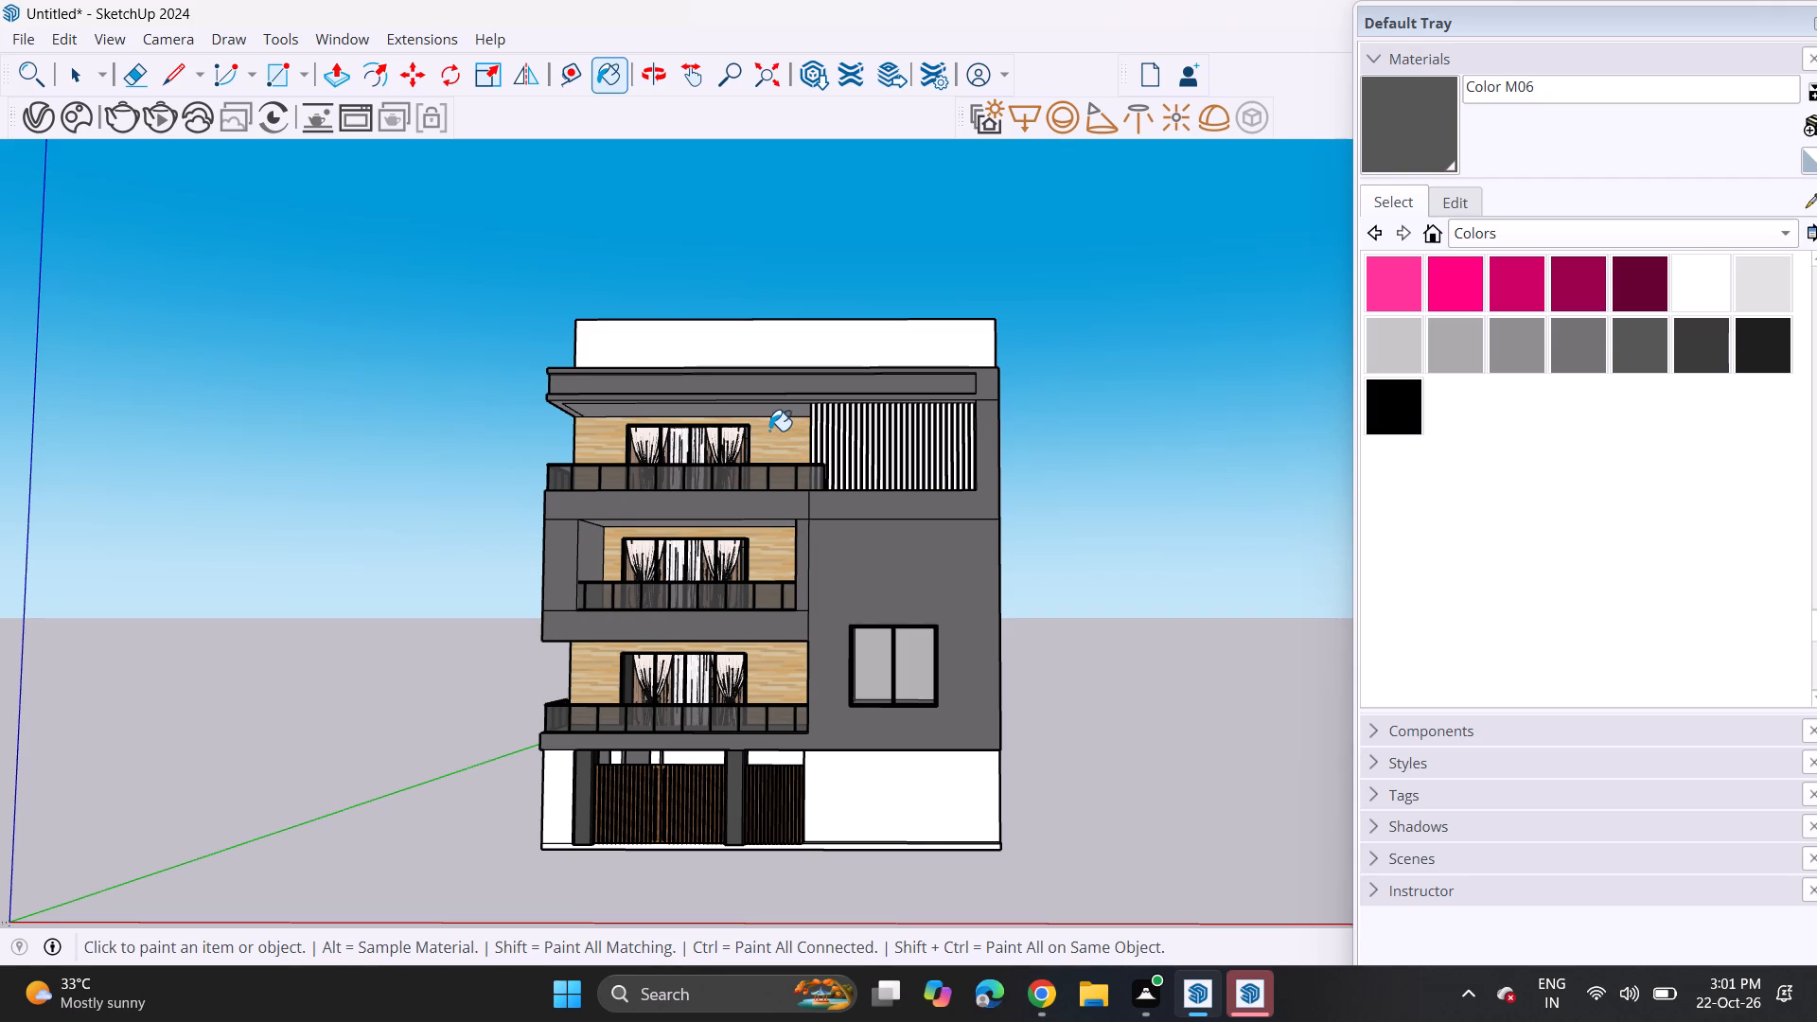
{"action": "left_click", "coordinate": [862, 771]}
{"action": "left_click", "coordinate": [555, 792]}
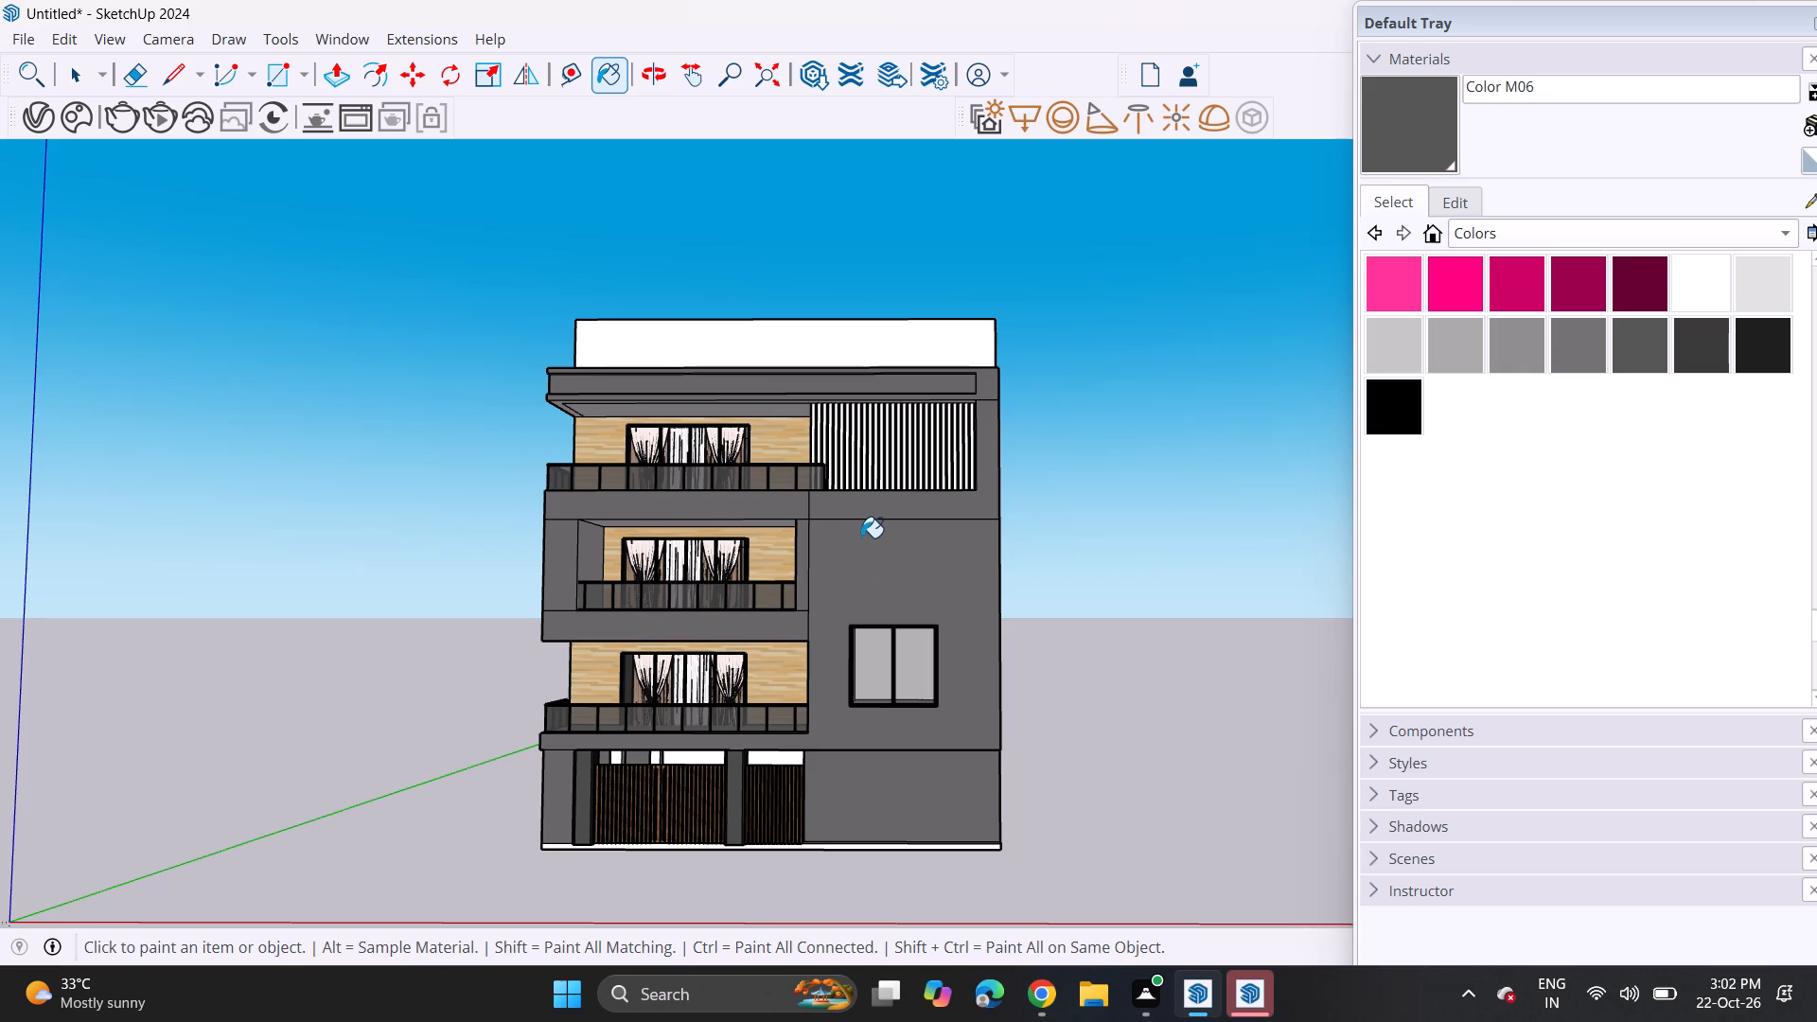
Paint the first group of white strips in the top-floor slatted panel, starting beside the balcony, with Color M06.
{"action": "scroll", "coordinate": [865, 454], "scroll_direction": "up", "scroll_amount": 13}
{"action": "left_click", "coordinate": [740, 405]}
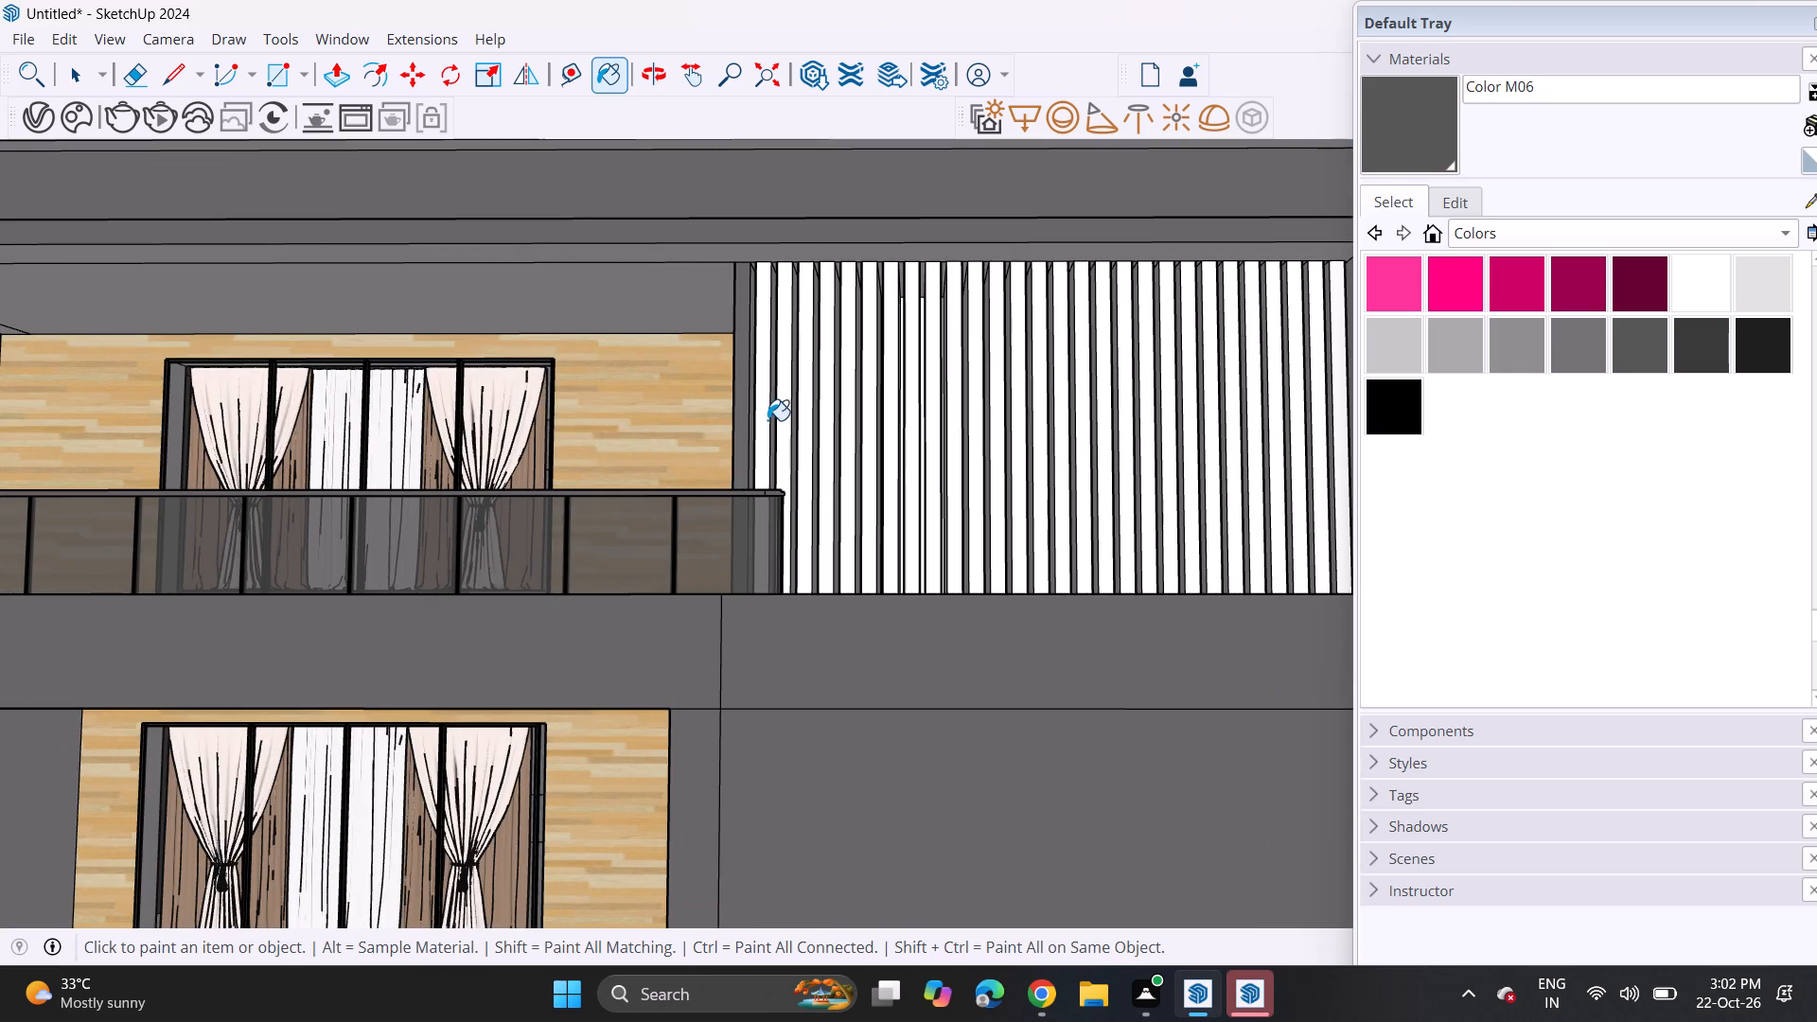
{"action": "left_click", "coordinate": [767, 420]}
{"action": "left_click", "coordinate": [780, 415]}
{"action": "left_click", "coordinate": [808, 420]}
{"action": "left_click", "coordinate": [831, 427]}
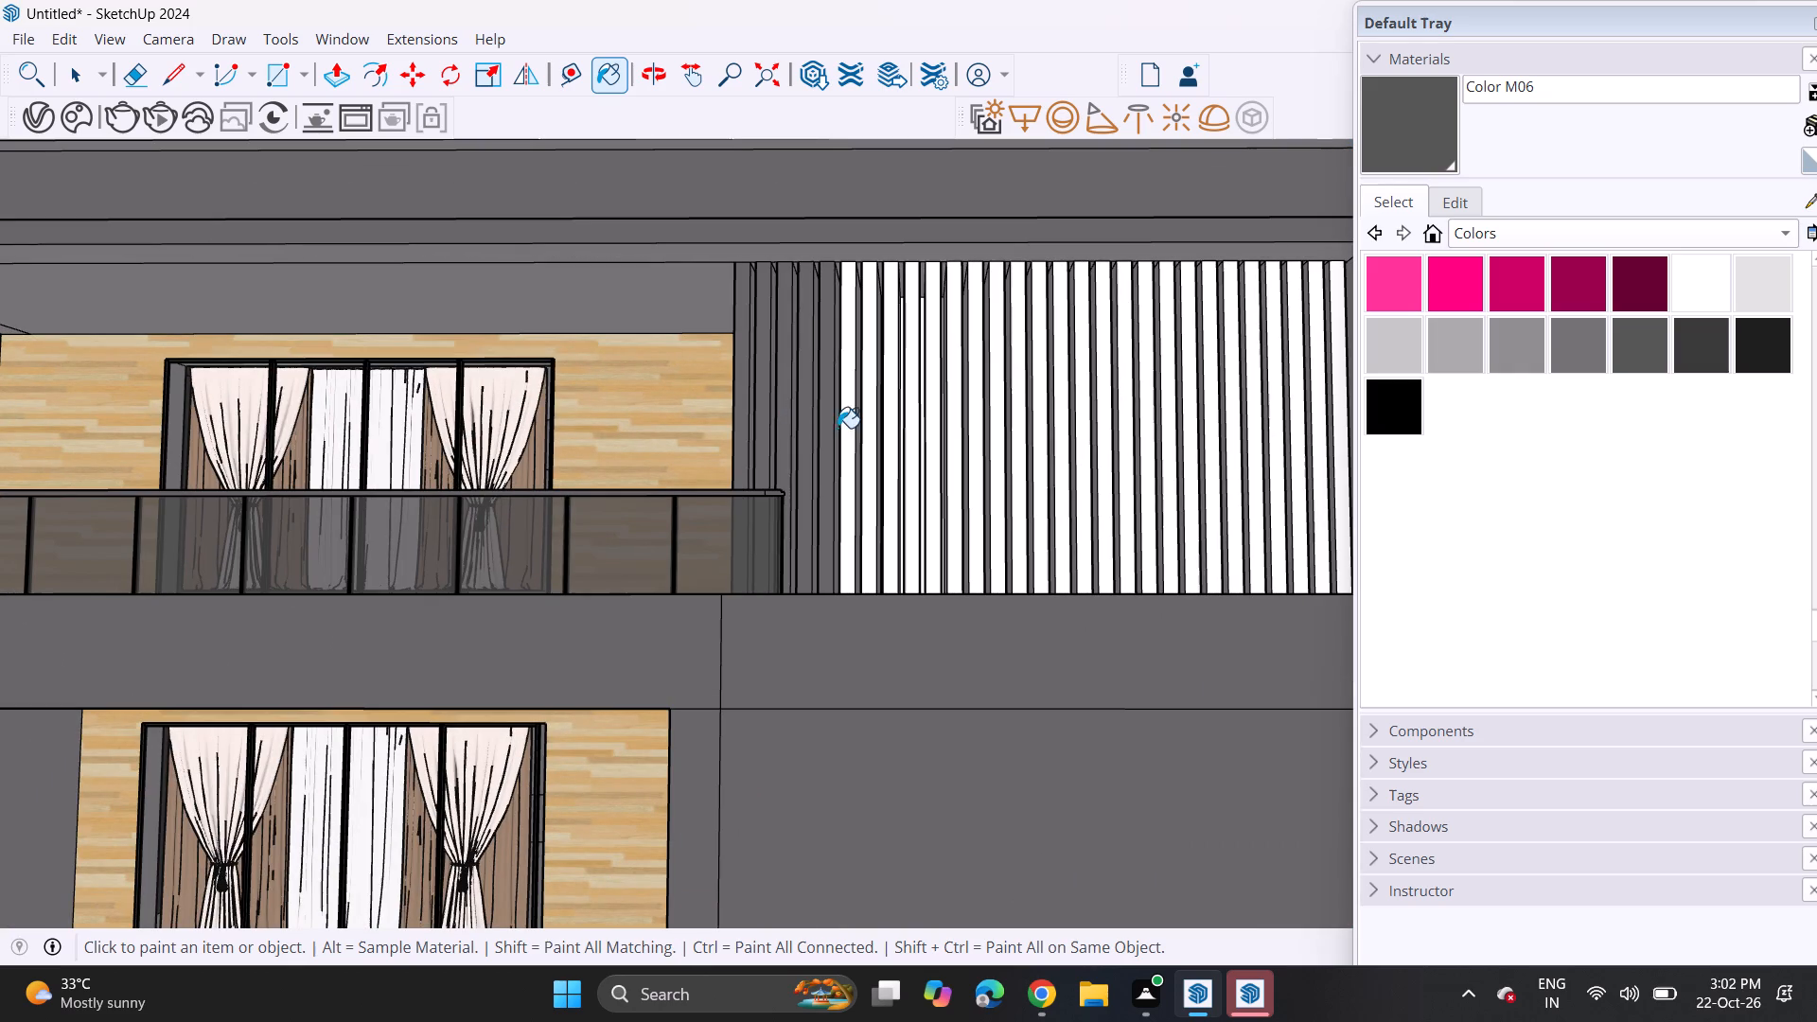
{"action": "left_click", "coordinate": [840, 428]}
{"action": "left_click", "coordinate": [854, 432]}
{"action": "left_click", "coordinate": [875, 441]}
{"action": "left_click", "coordinate": [886, 444]}
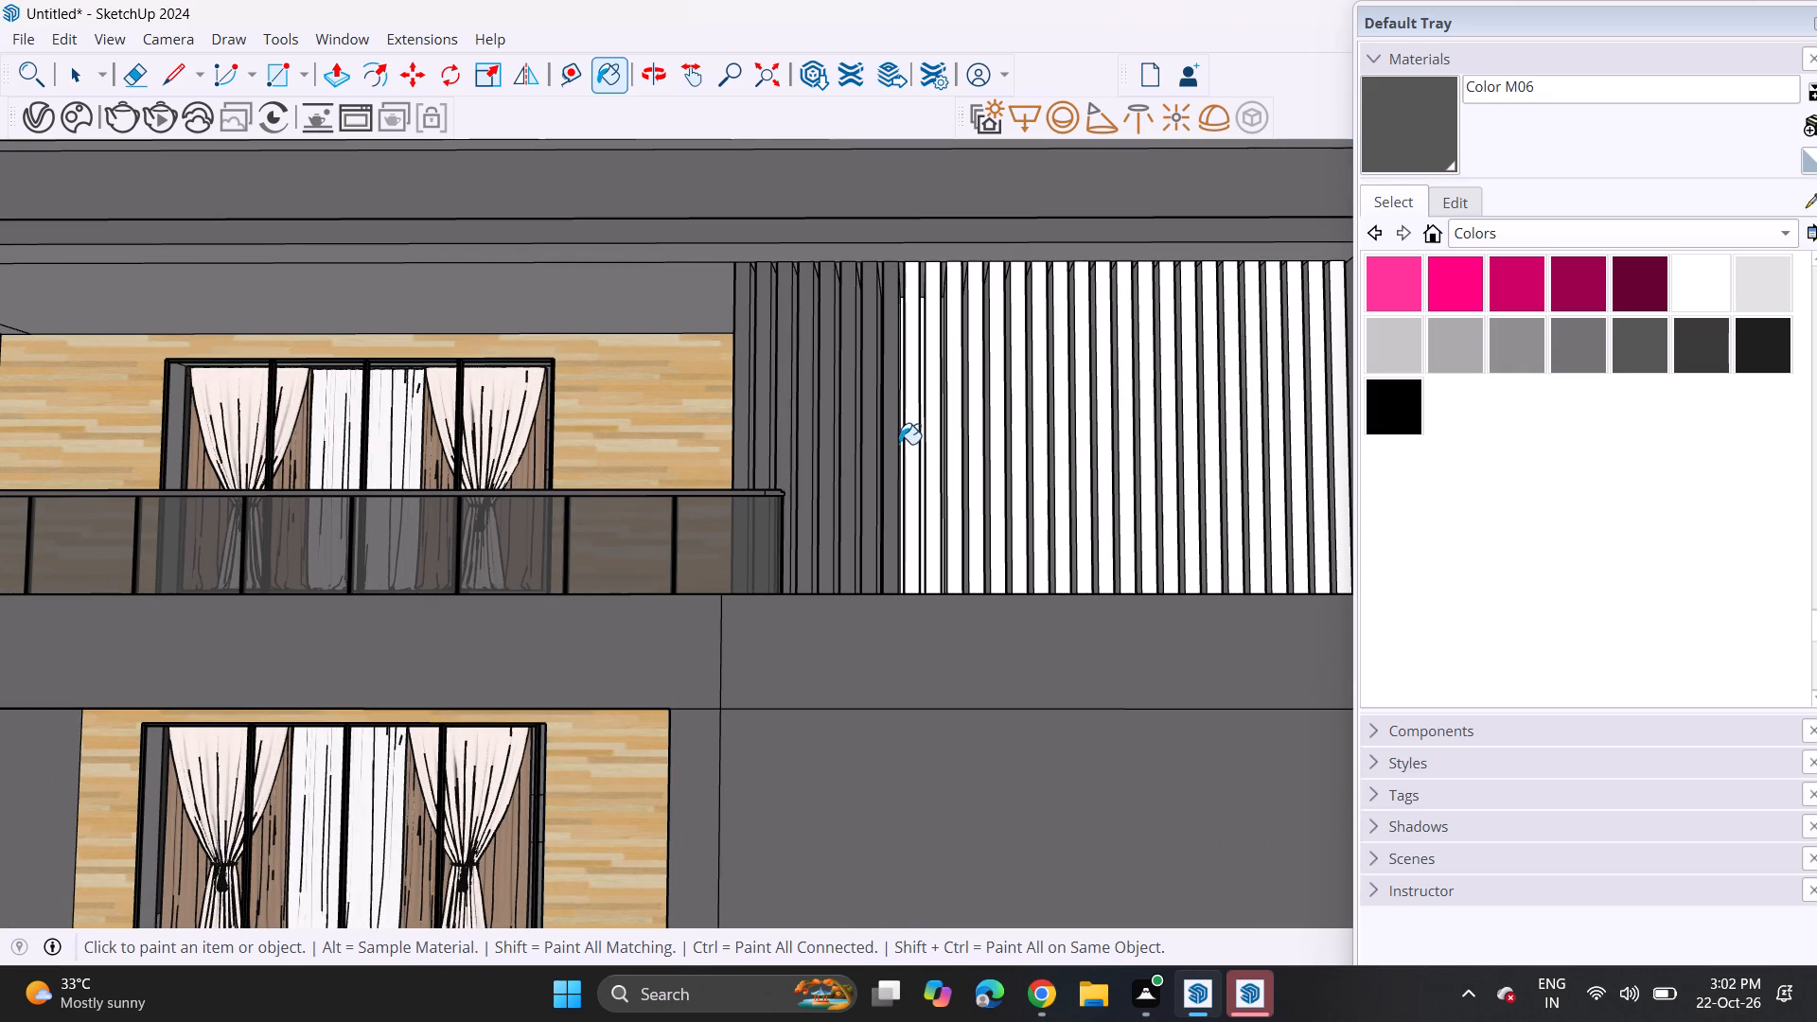
{"action": "left_click", "coordinate": [904, 444]}
{"action": "left_click", "coordinate": [927, 445]}
{"action": "left_click", "coordinate": [952, 447]}
{"action": "left_click", "coordinate": [959, 449]}
{"action": "left_click", "coordinate": [976, 450]}
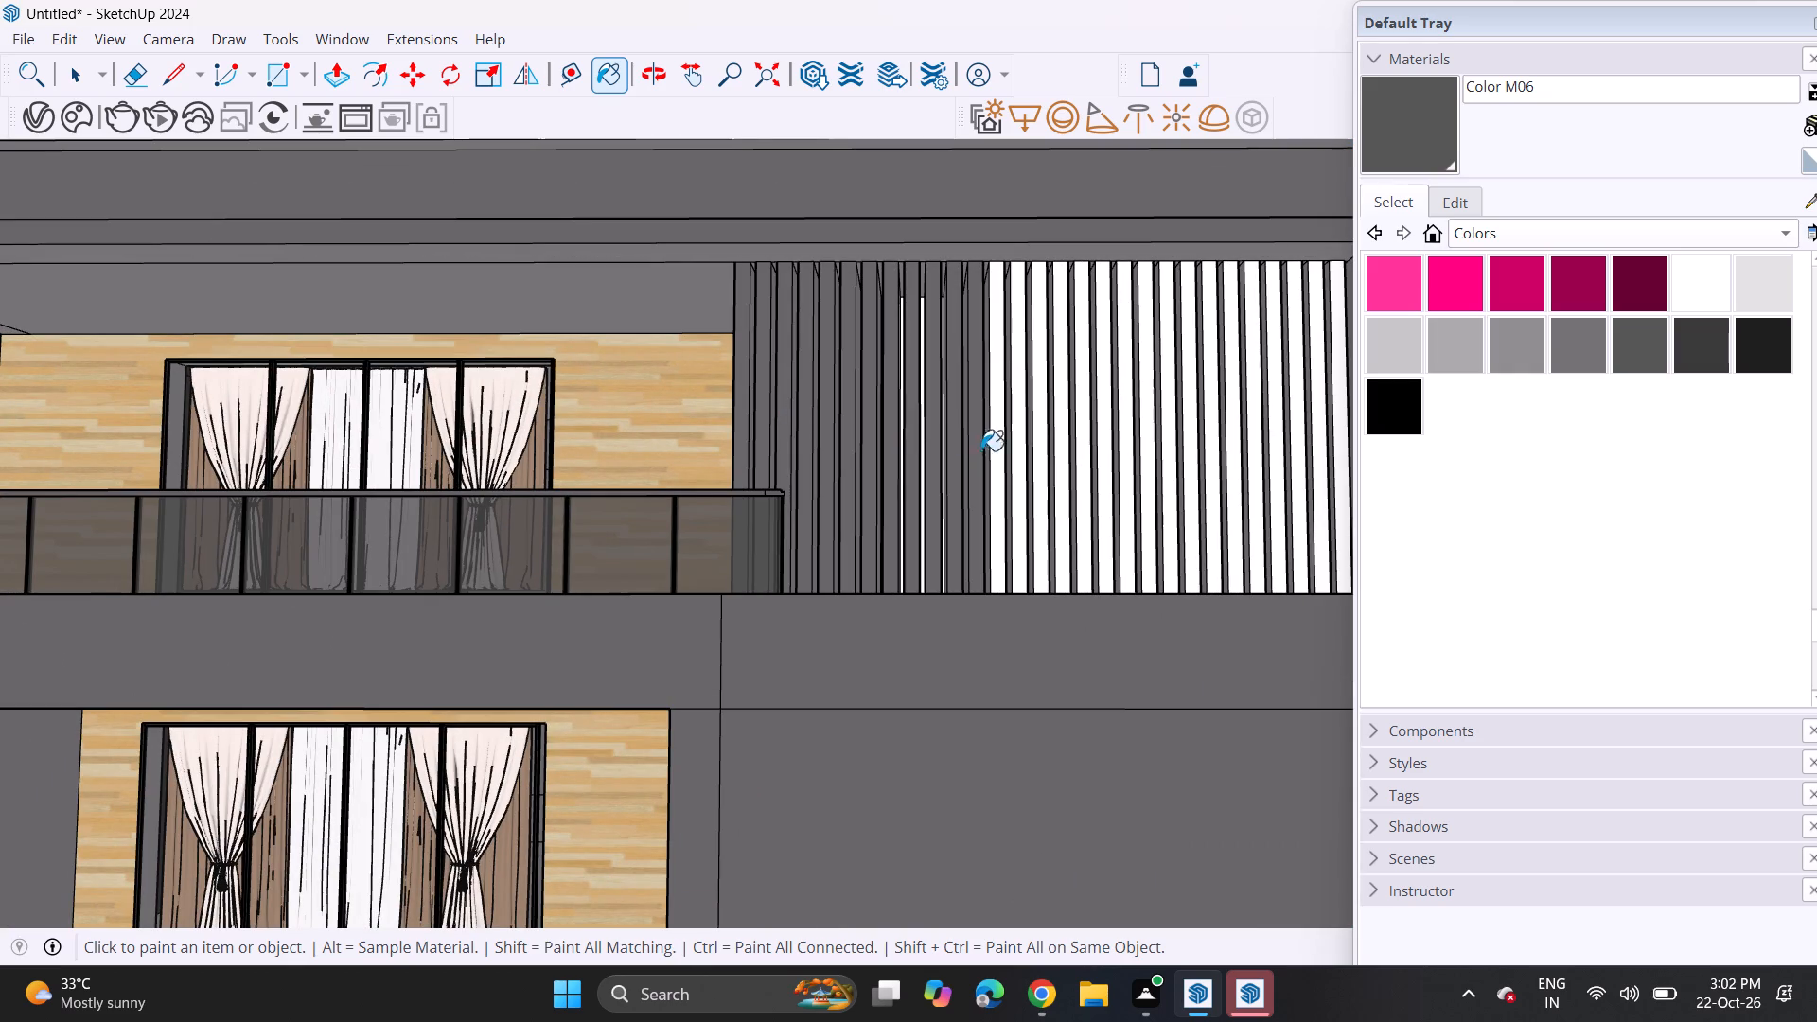
Paint the white strips across the middle of the top-floor slatted panel with Color M06.
{"action": "left_click", "coordinate": [994, 449]}
{"action": "left_click", "coordinate": [1011, 450]}
{"action": "left_click", "coordinate": [1032, 456]}
{"action": "left_click", "coordinate": [1051, 459]}
{"action": "left_click", "coordinate": [1068, 460]}
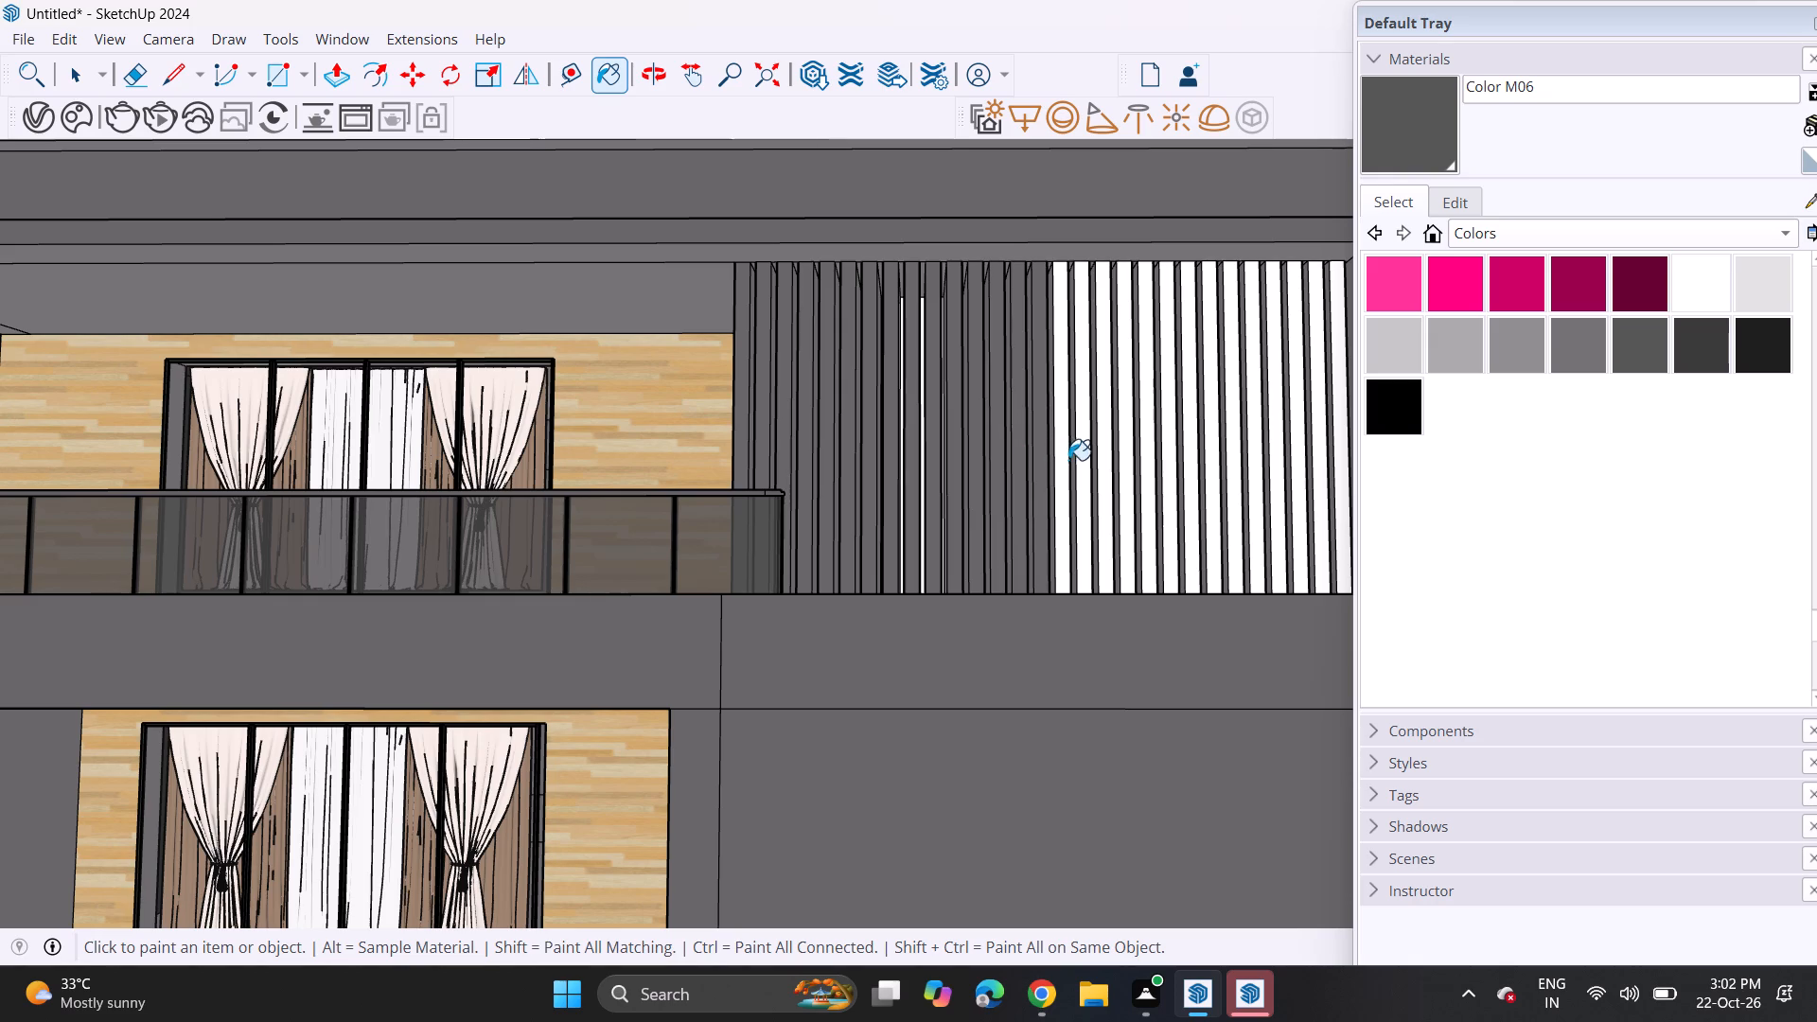
{"action": "left_click", "coordinate": [1081, 458]}
{"action": "left_click", "coordinate": [1097, 456]}
{"action": "left_click", "coordinate": [1115, 460]}
{"action": "left_click", "coordinate": [1125, 460]}
{"action": "left_click", "coordinate": [1143, 462]}
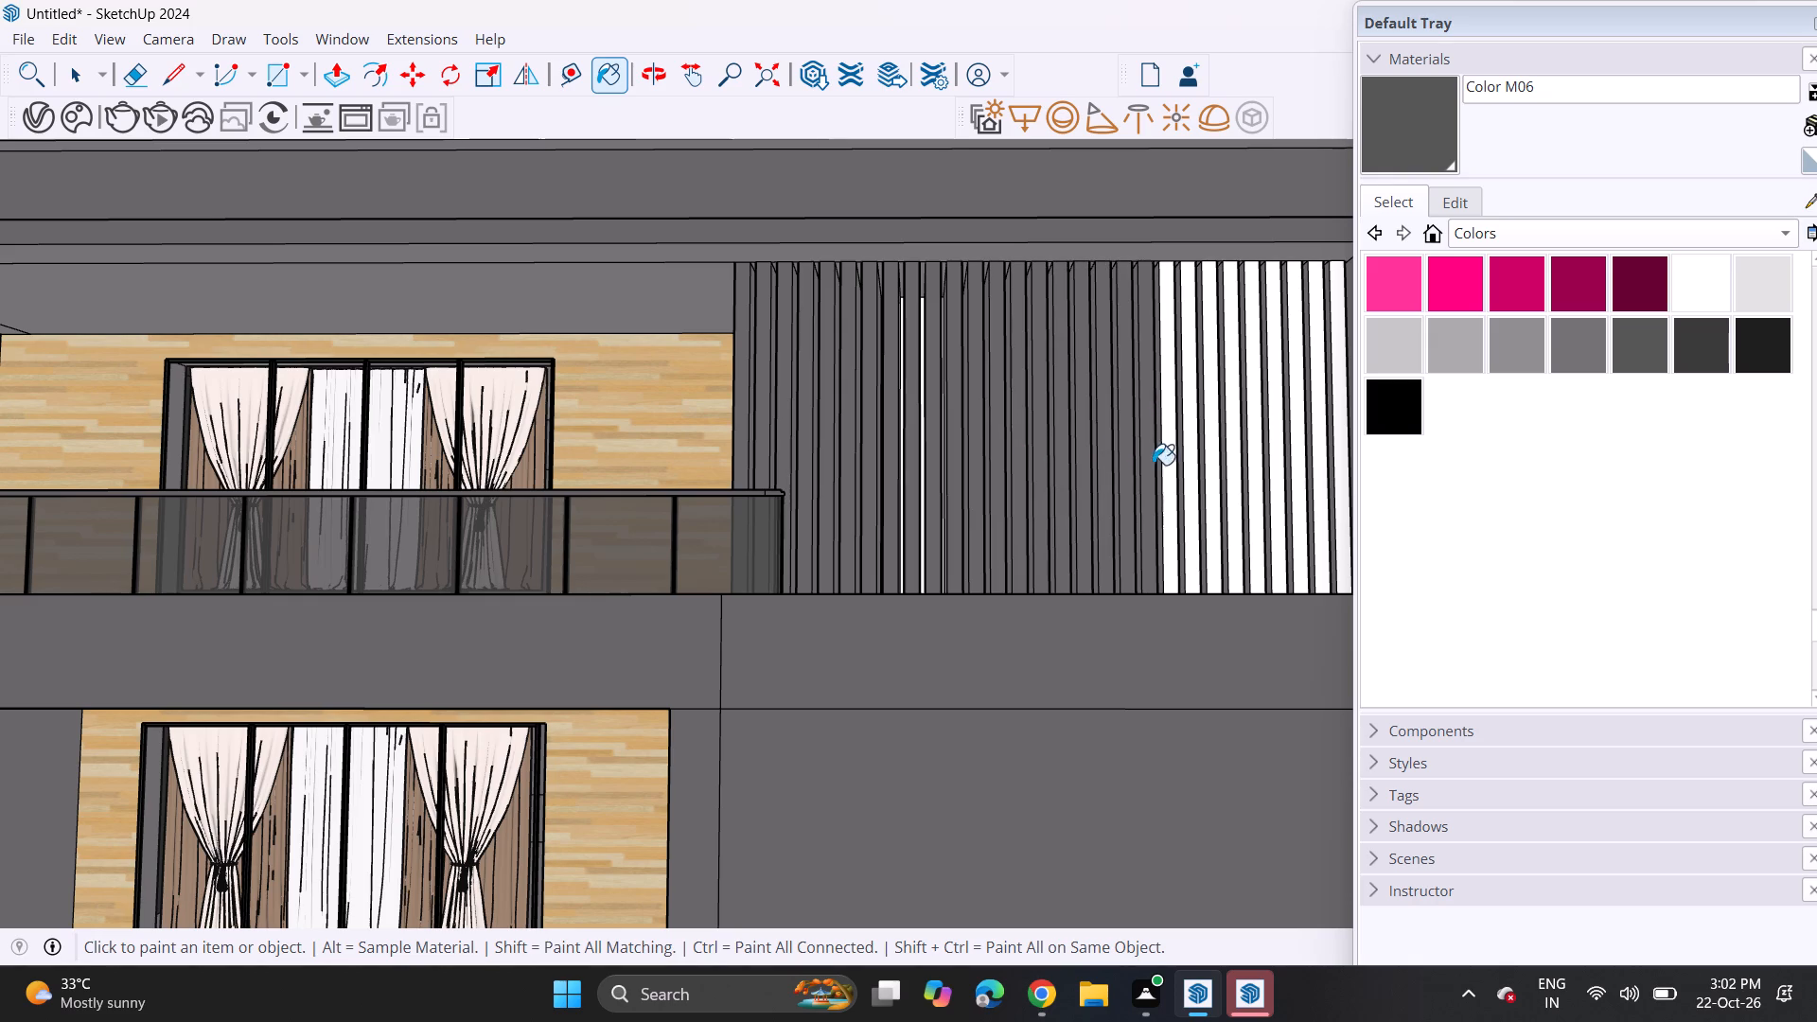
{"action": "left_click", "coordinate": [1155, 465]}
{"action": "left_click", "coordinate": [1166, 464]}
{"action": "left_click", "coordinate": [1178, 461]}
{"action": "left_click", "coordinate": [1188, 461]}
{"action": "left_click", "coordinate": [1199, 457]}
{"action": "left_click", "coordinate": [1210, 459]}
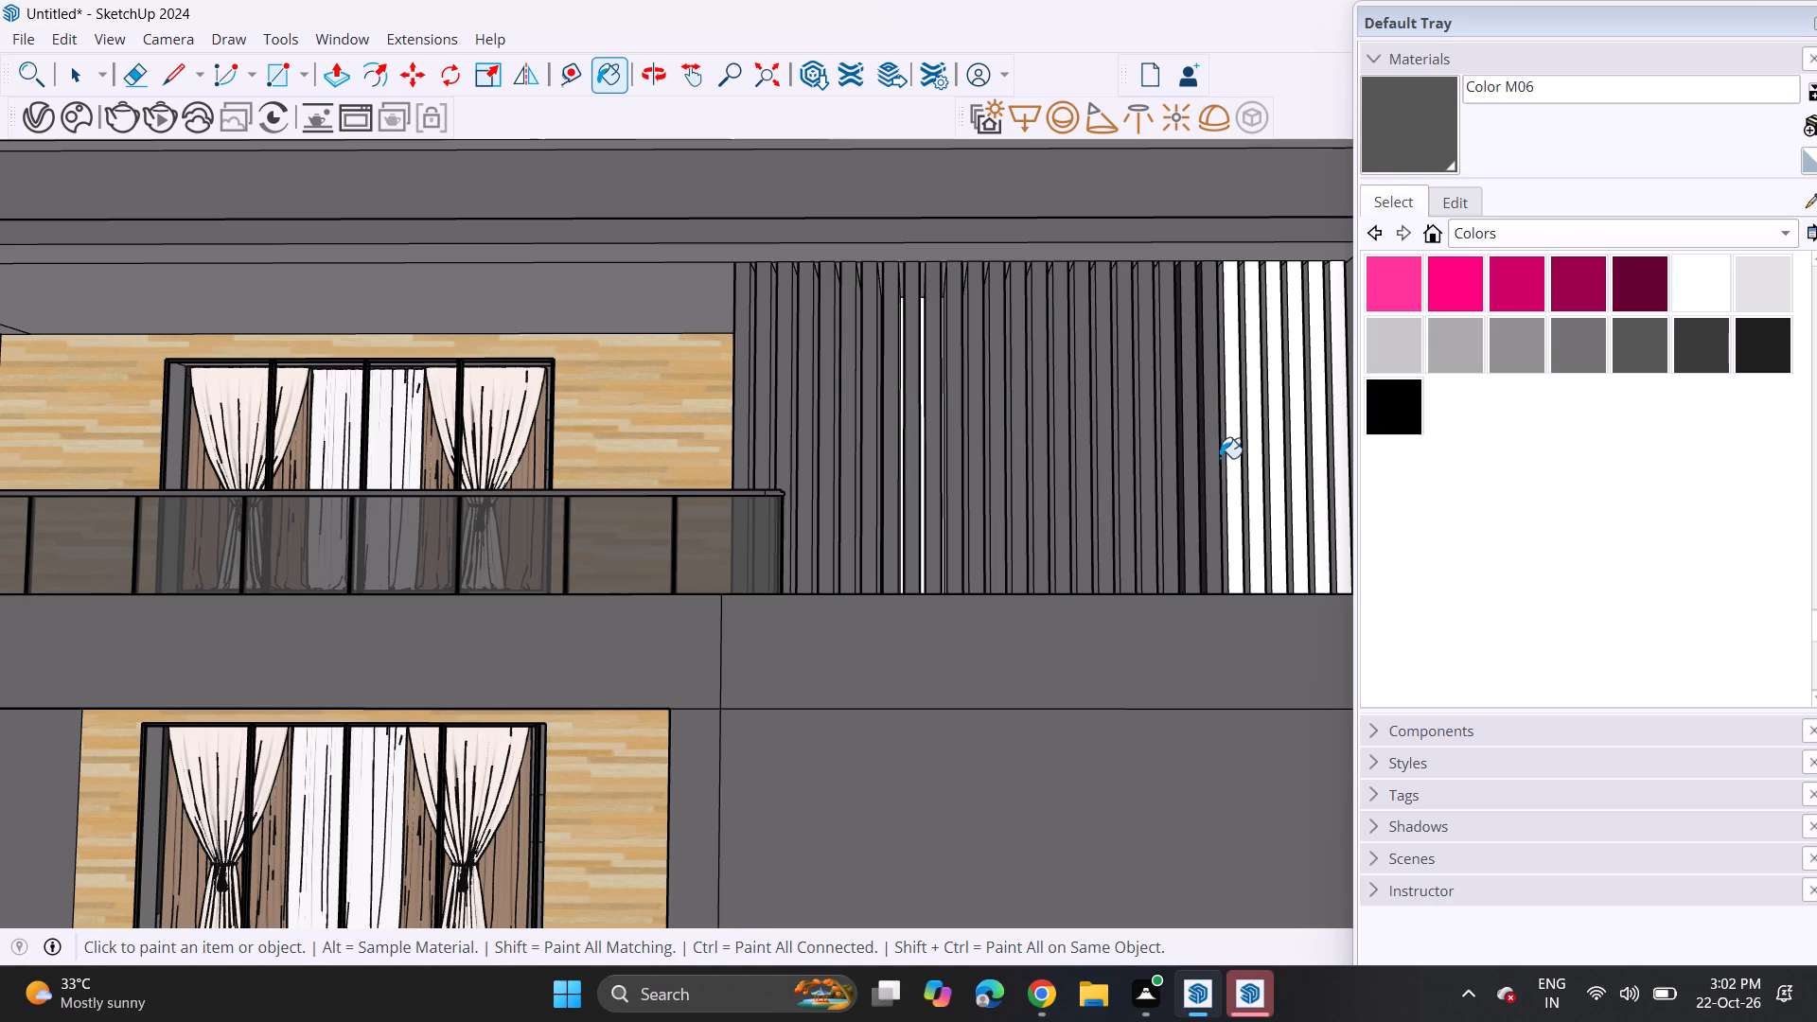
Paint the white strips at the slatted panel's outer end, up to the building's corner, with Color M06.
{"action": "double_click", "coordinate": [1220, 458]}
{"action": "left_click", "coordinate": [1242, 458]}
{"action": "left_click", "coordinate": [1252, 463]}
{"action": "left_click", "coordinate": [1264, 466]}
{"action": "left_click", "coordinate": [1279, 466]}
{"action": "left_click", "coordinate": [1295, 460]}
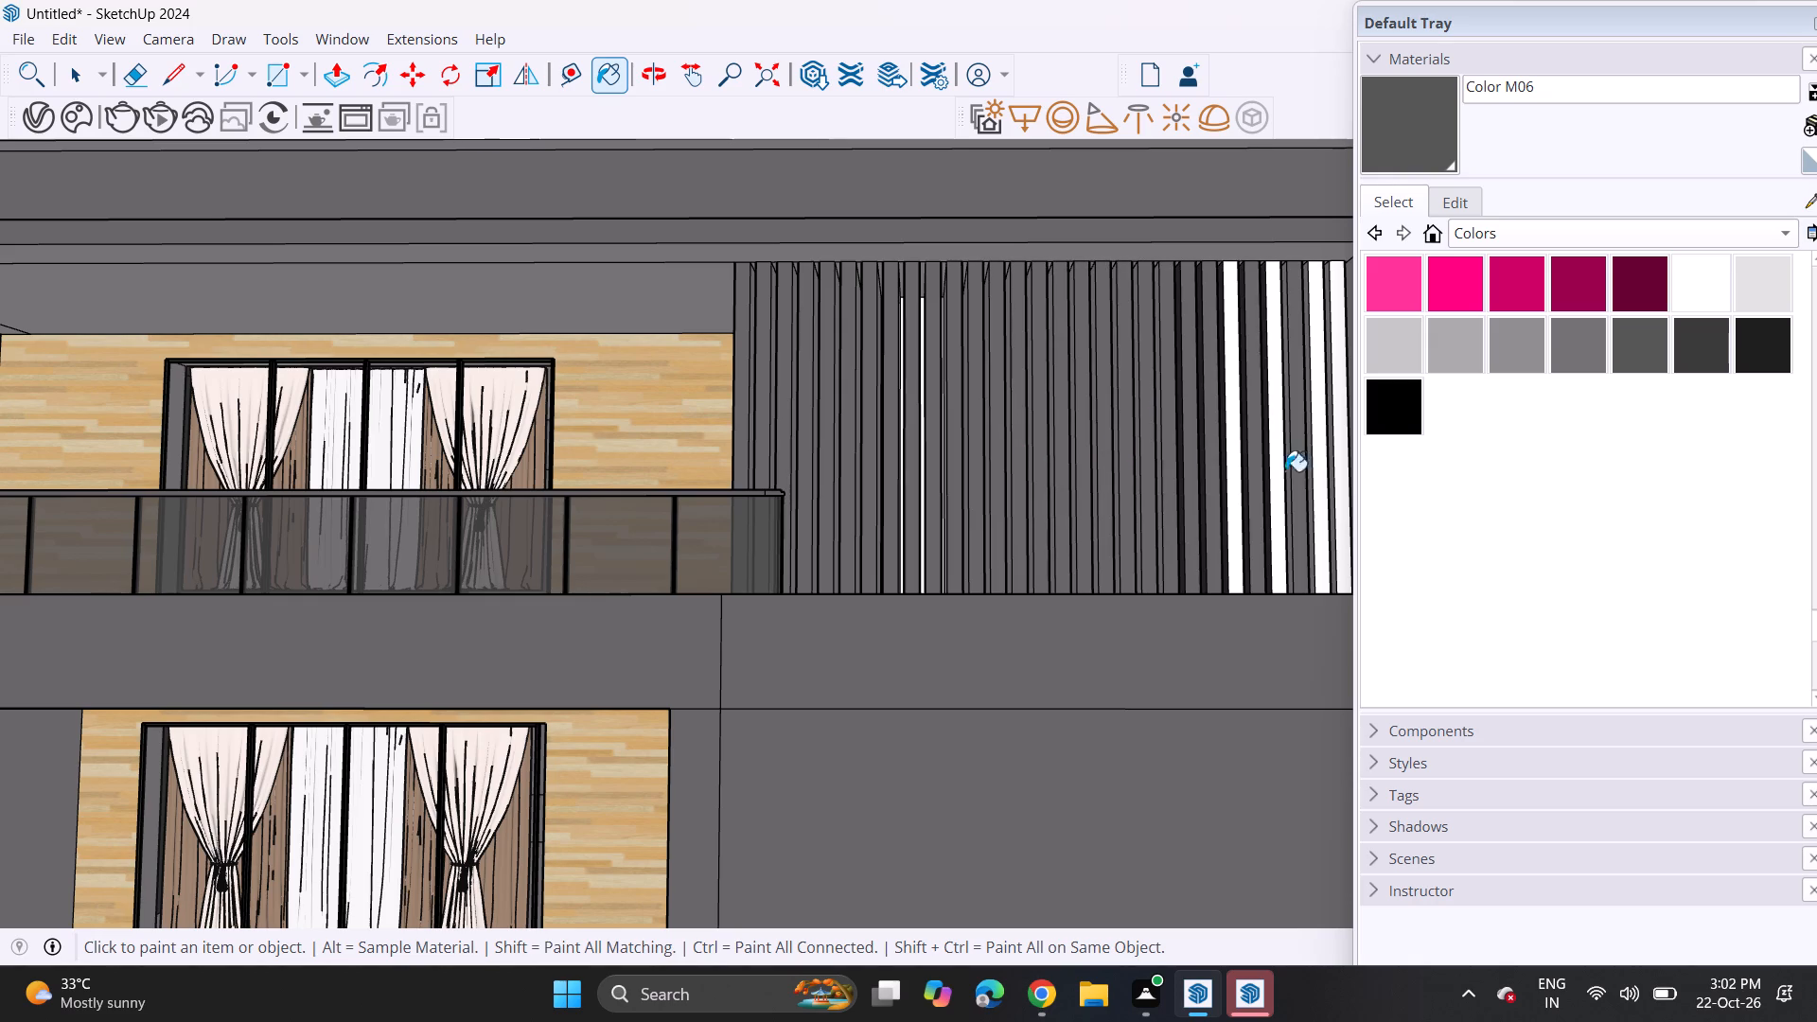
{"action": "double_click", "coordinate": [1286, 481]}
{"action": "left_click", "coordinate": [1237, 485]}
{"action": "scroll", "coordinate": [1174, 534], "scroll_direction": "down", "scroll_amount": 7}
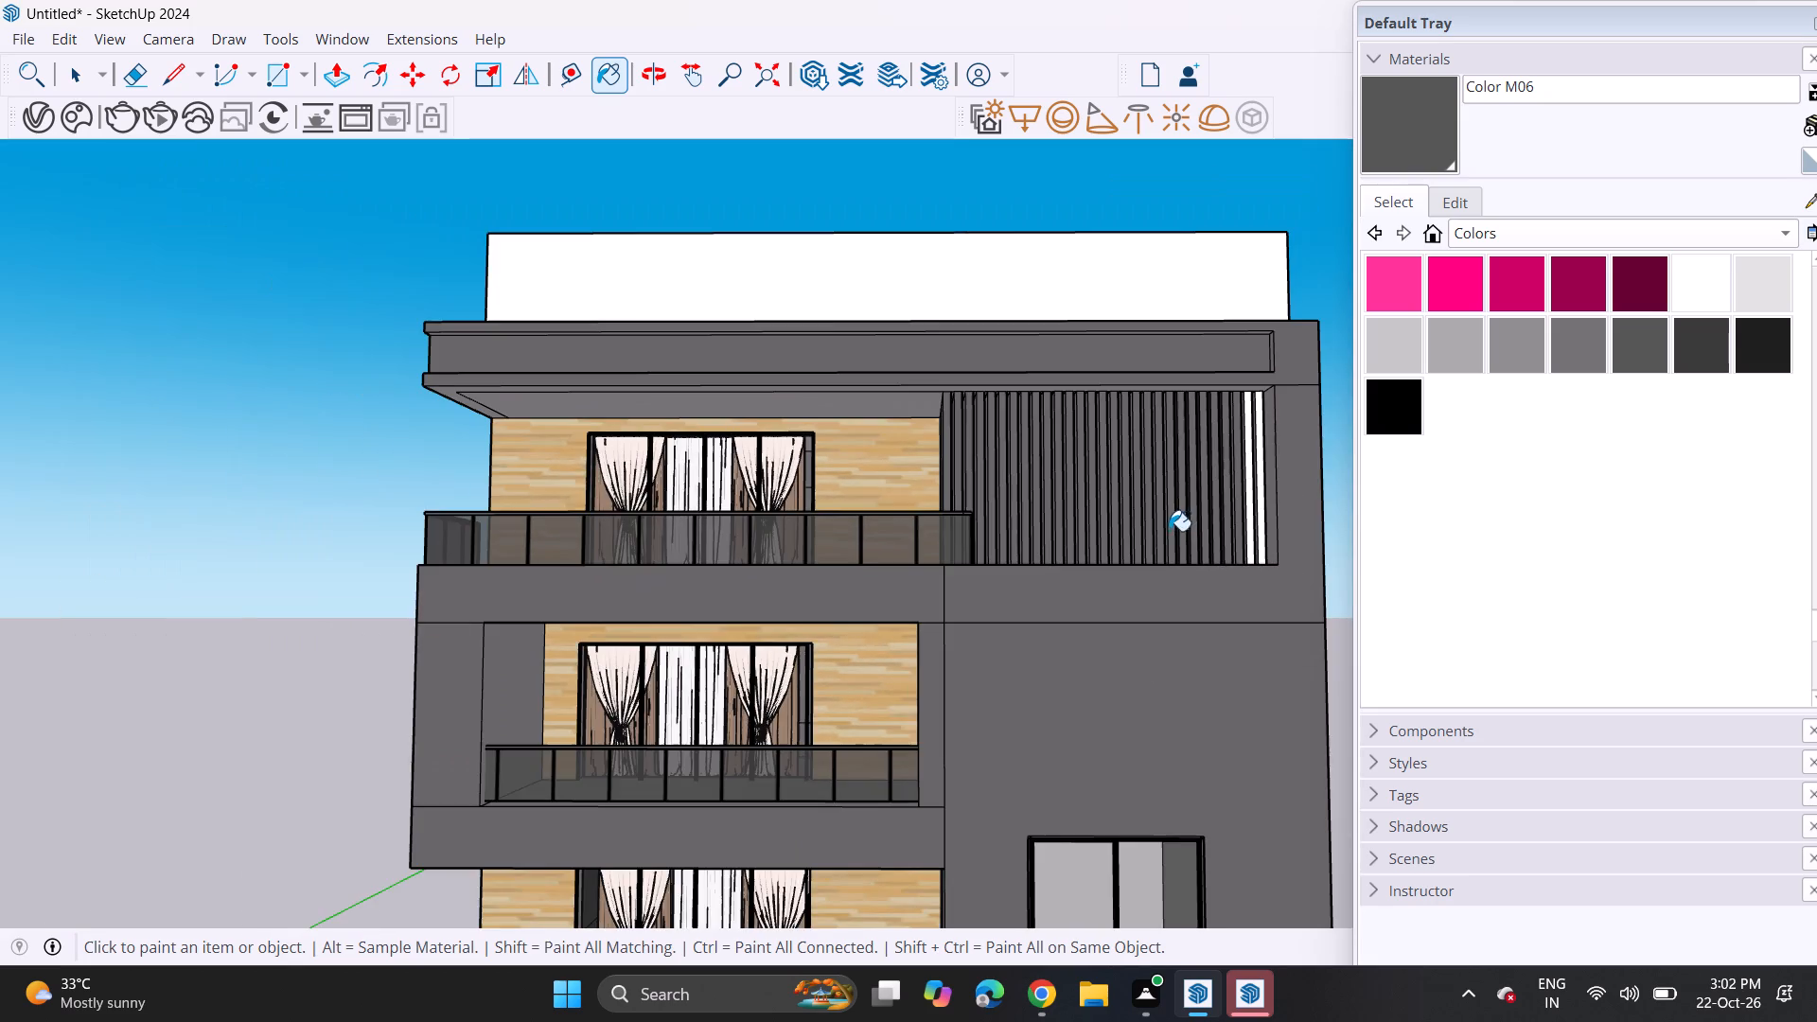
{"action": "scroll", "coordinate": [1174, 531], "scroll_direction": "up", "scroll_amount": 1}
{"action": "middle_click_drag", "start_coordinate": [1151, 531], "coordinate": [1065, 529]}
{"action": "scroll", "coordinate": [1192, 482], "scroll_direction": "up", "scroll_amount": 6}
{"action": "left_click", "coordinate": [1152, 510]}
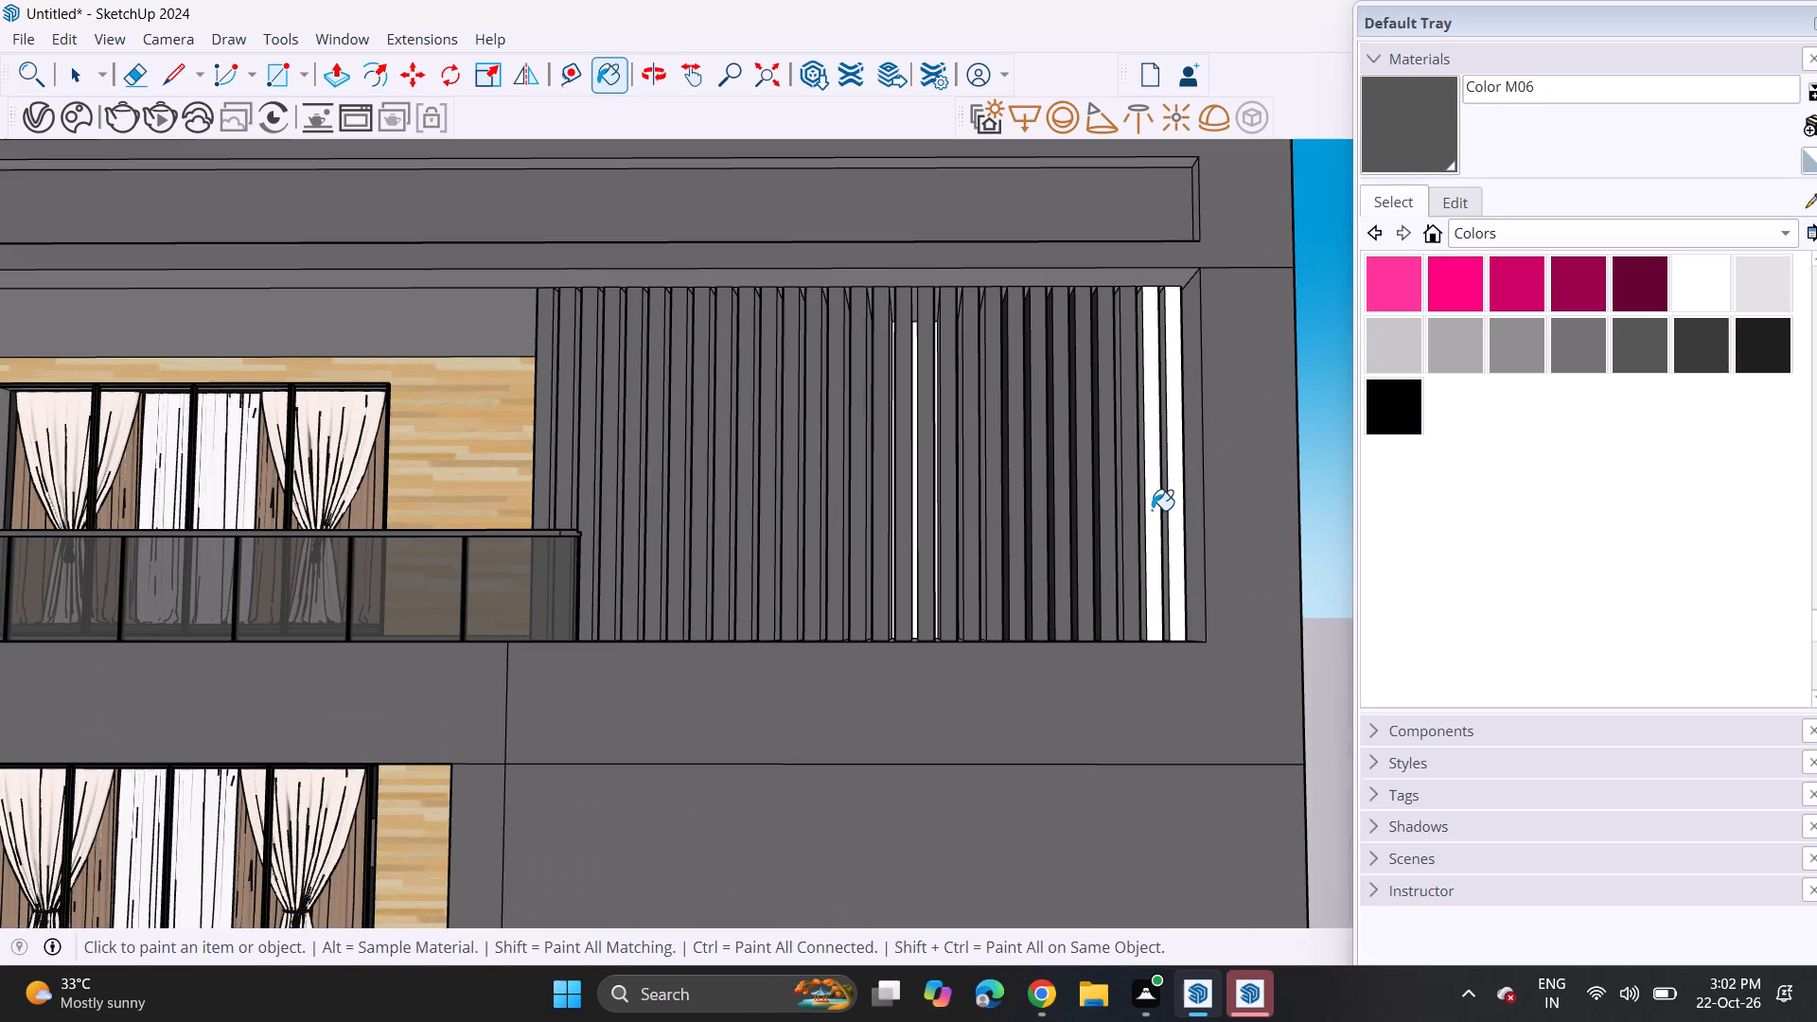
{"action": "left_click", "coordinate": [1187, 510]}
{"action": "left_click", "coordinate": [1178, 512]}
Paint all matching faces that are still default white, including the roof parapet and base plinth, with Color M06 in one go.
{"action": "scroll", "coordinate": [1139, 537], "scroll_direction": "down", "scroll_amount": 7}
{"action": "scroll", "coordinate": [1034, 544], "scroll_direction": "down", "scroll_amount": 6}
{"action": "scroll", "coordinate": [1026, 591], "scroll_direction": "up", "scroll_amount": 1}
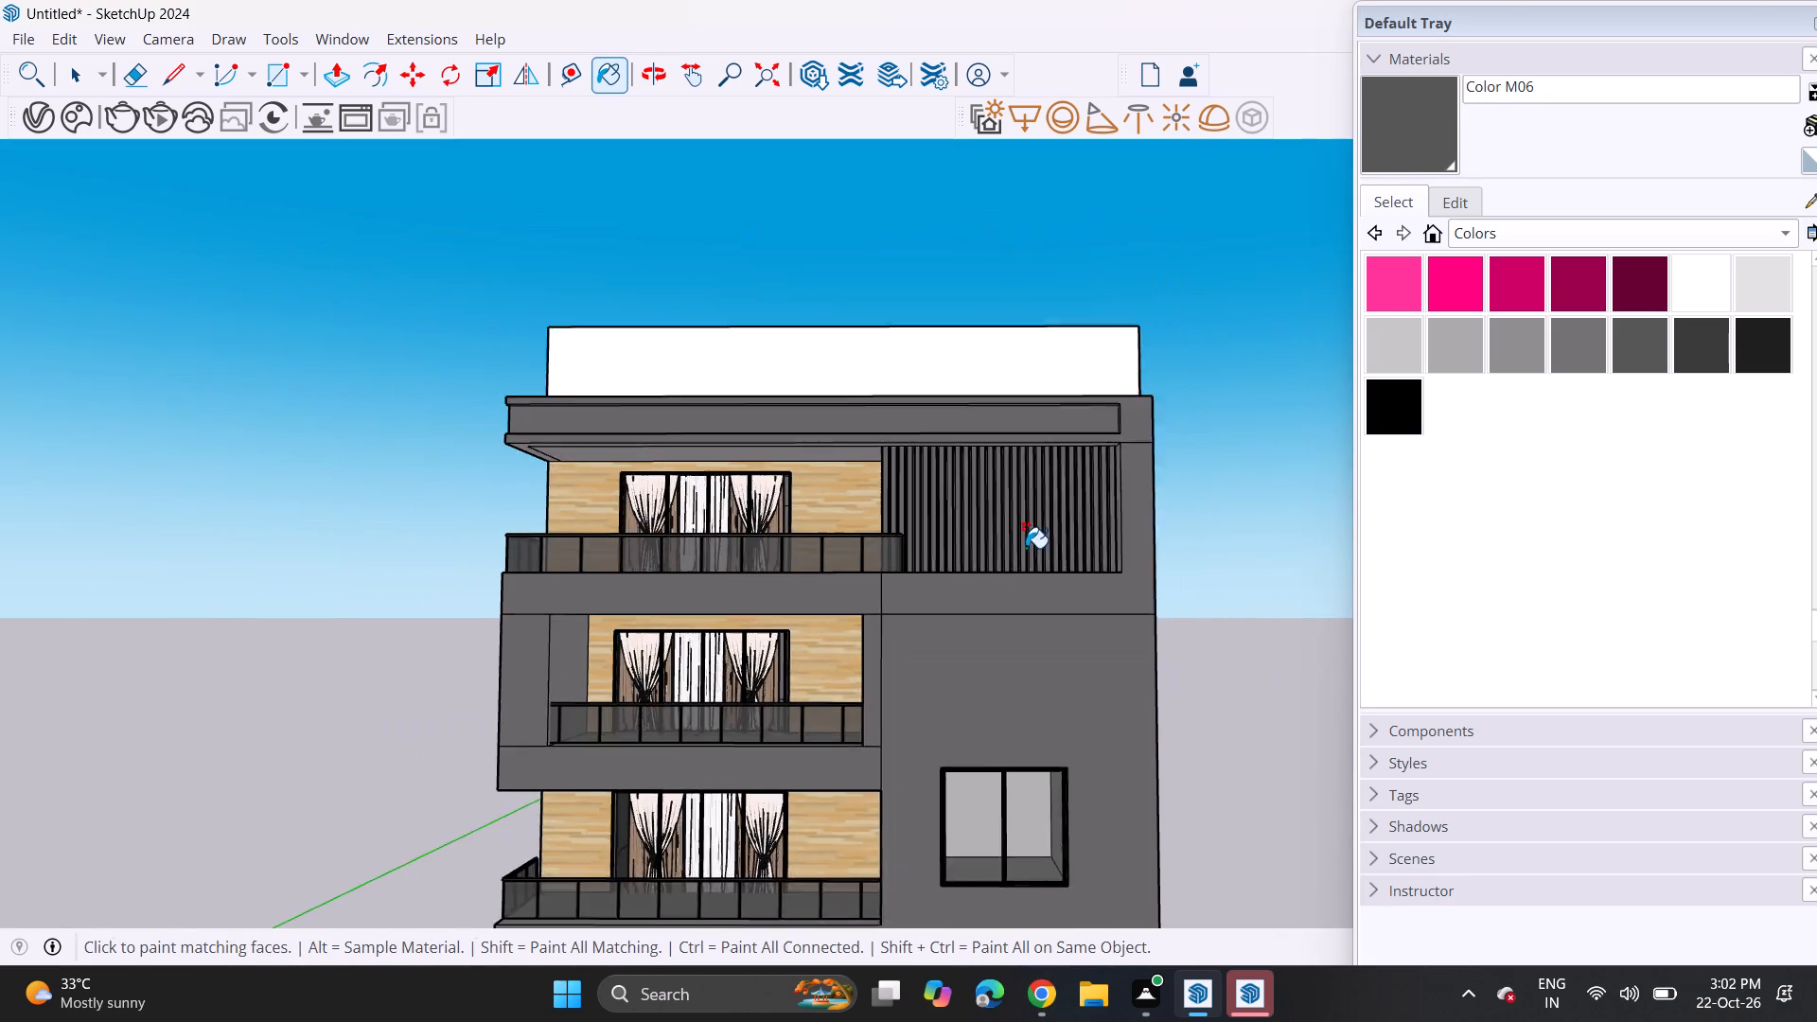
{"action": "scroll", "coordinate": [1026, 548], "scroll_direction": "up", "scroll_amount": 1}
{"action": "scroll", "coordinate": [1009, 537], "scroll_direction": "down", "scroll_amount": 6}
{"action": "middle_click_drag", "start_coordinate": [1003, 584], "coordinate": [1013, 467], "text": "shift"}
{"action": "scroll", "coordinate": [1013, 467], "scroll_direction": "up", "scroll_amount": 1}
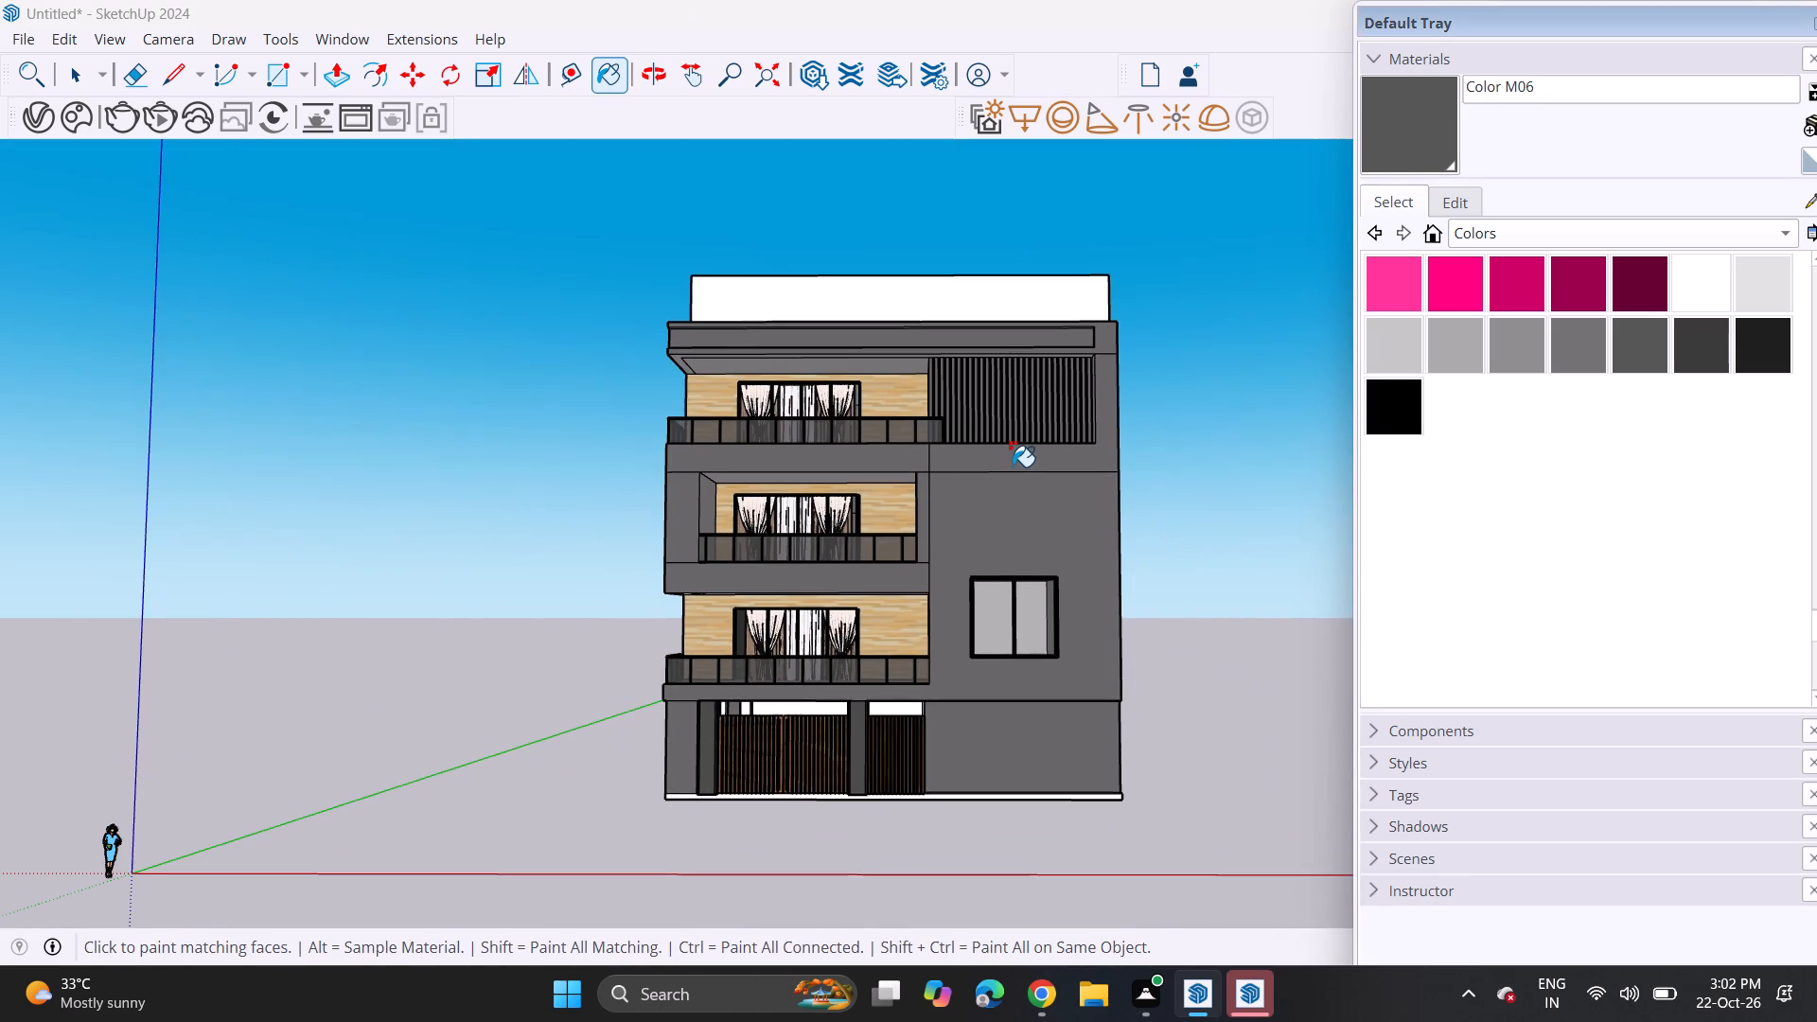
{"action": "scroll", "coordinate": [1013, 469], "scroll_direction": "down", "scroll_amount": 4}
{"action": "scroll", "coordinate": [1007, 560], "scroll_direction": "up", "scroll_amount": 1}
{"action": "middle_click_drag", "start_coordinate": [1009, 558], "coordinate": [959, 586]}
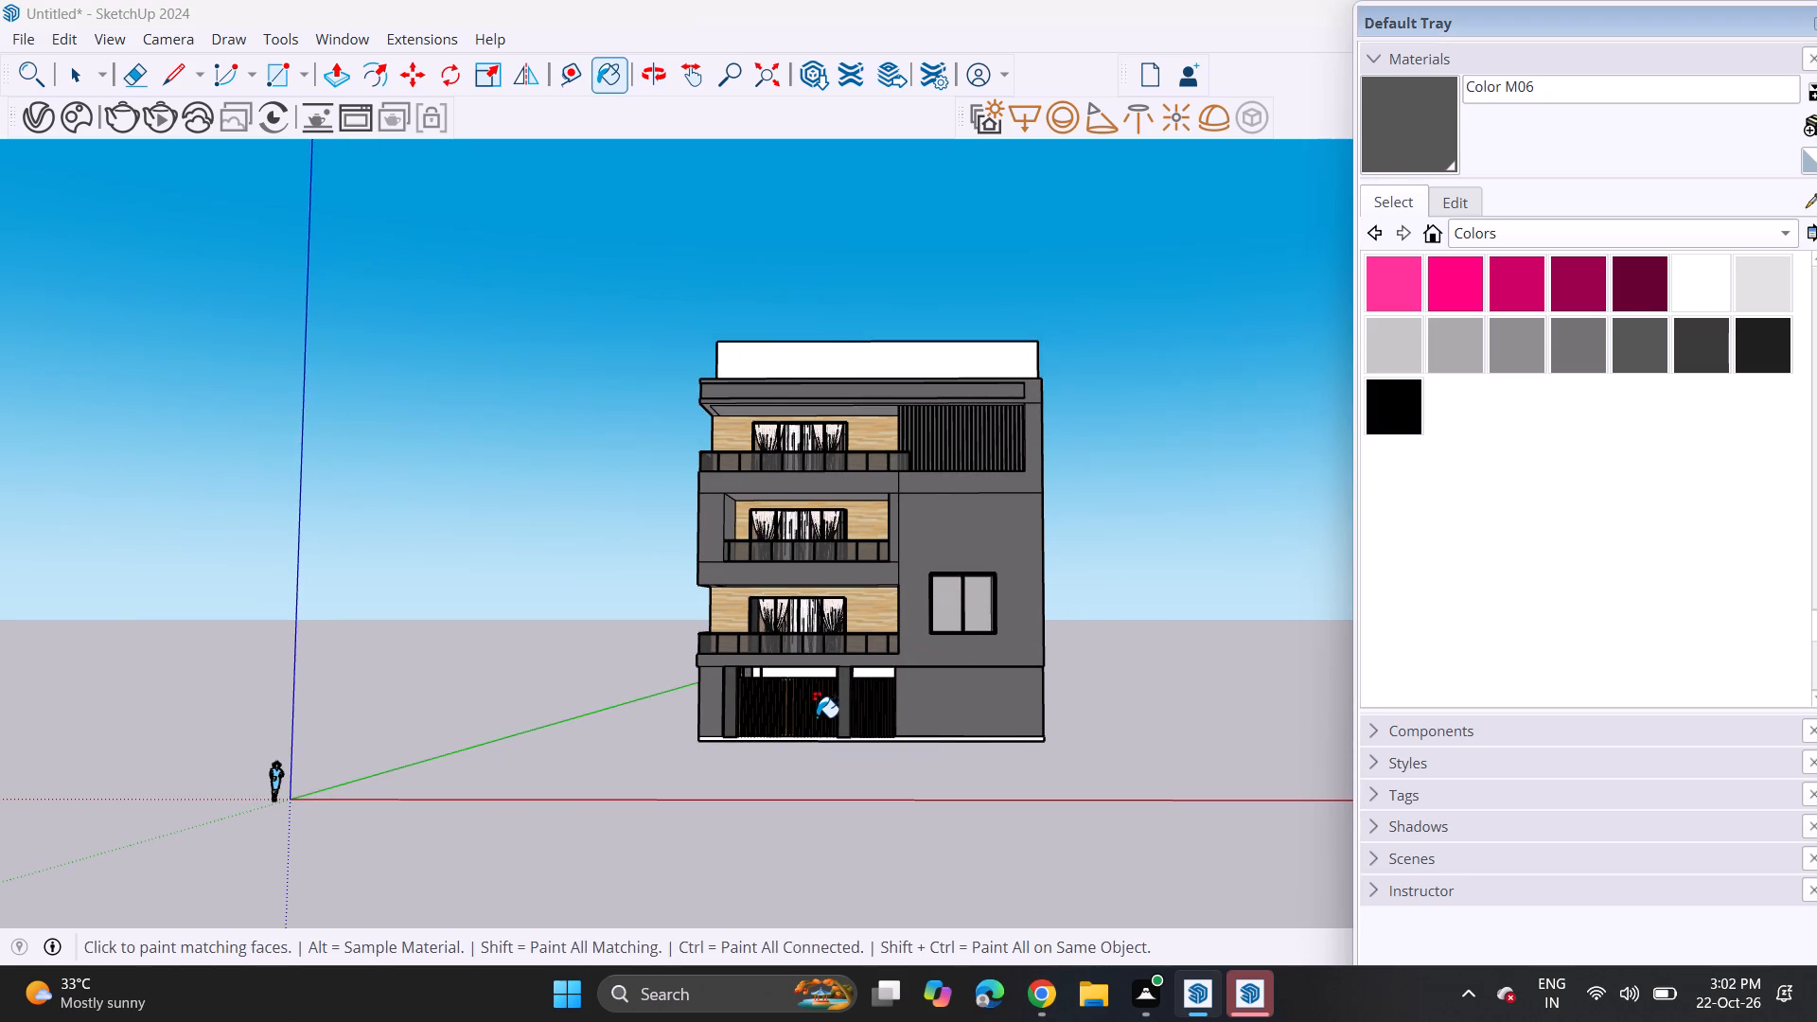
{"action": "scroll", "coordinate": [805, 714], "scroll_direction": "up", "scroll_amount": 7}
{"action": "left_click", "coordinate": [803, 638]}
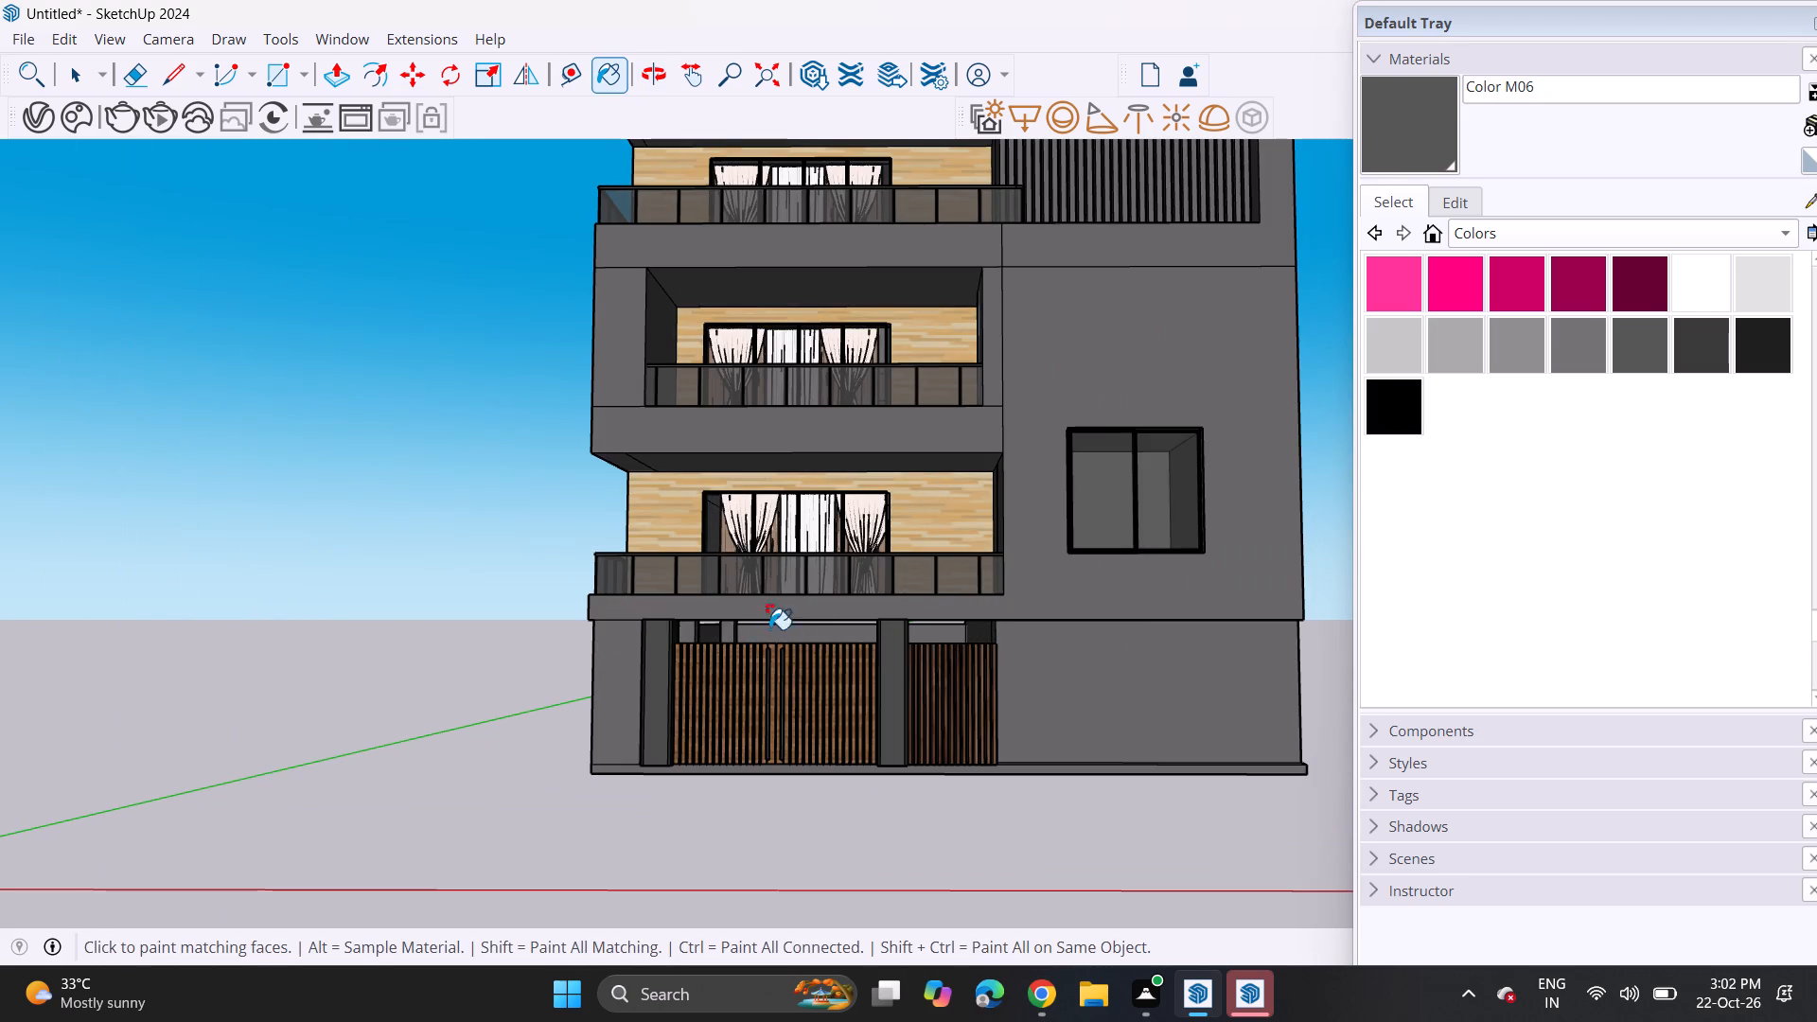
{"action": "scroll", "coordinate": [862, 555], "scroll_direction": "down", "scroll_amount": 5}
{"action": "middle_click_drag", "start_coordinate": [886, 496], "coordinate": [891, 578], "text": "shift"}
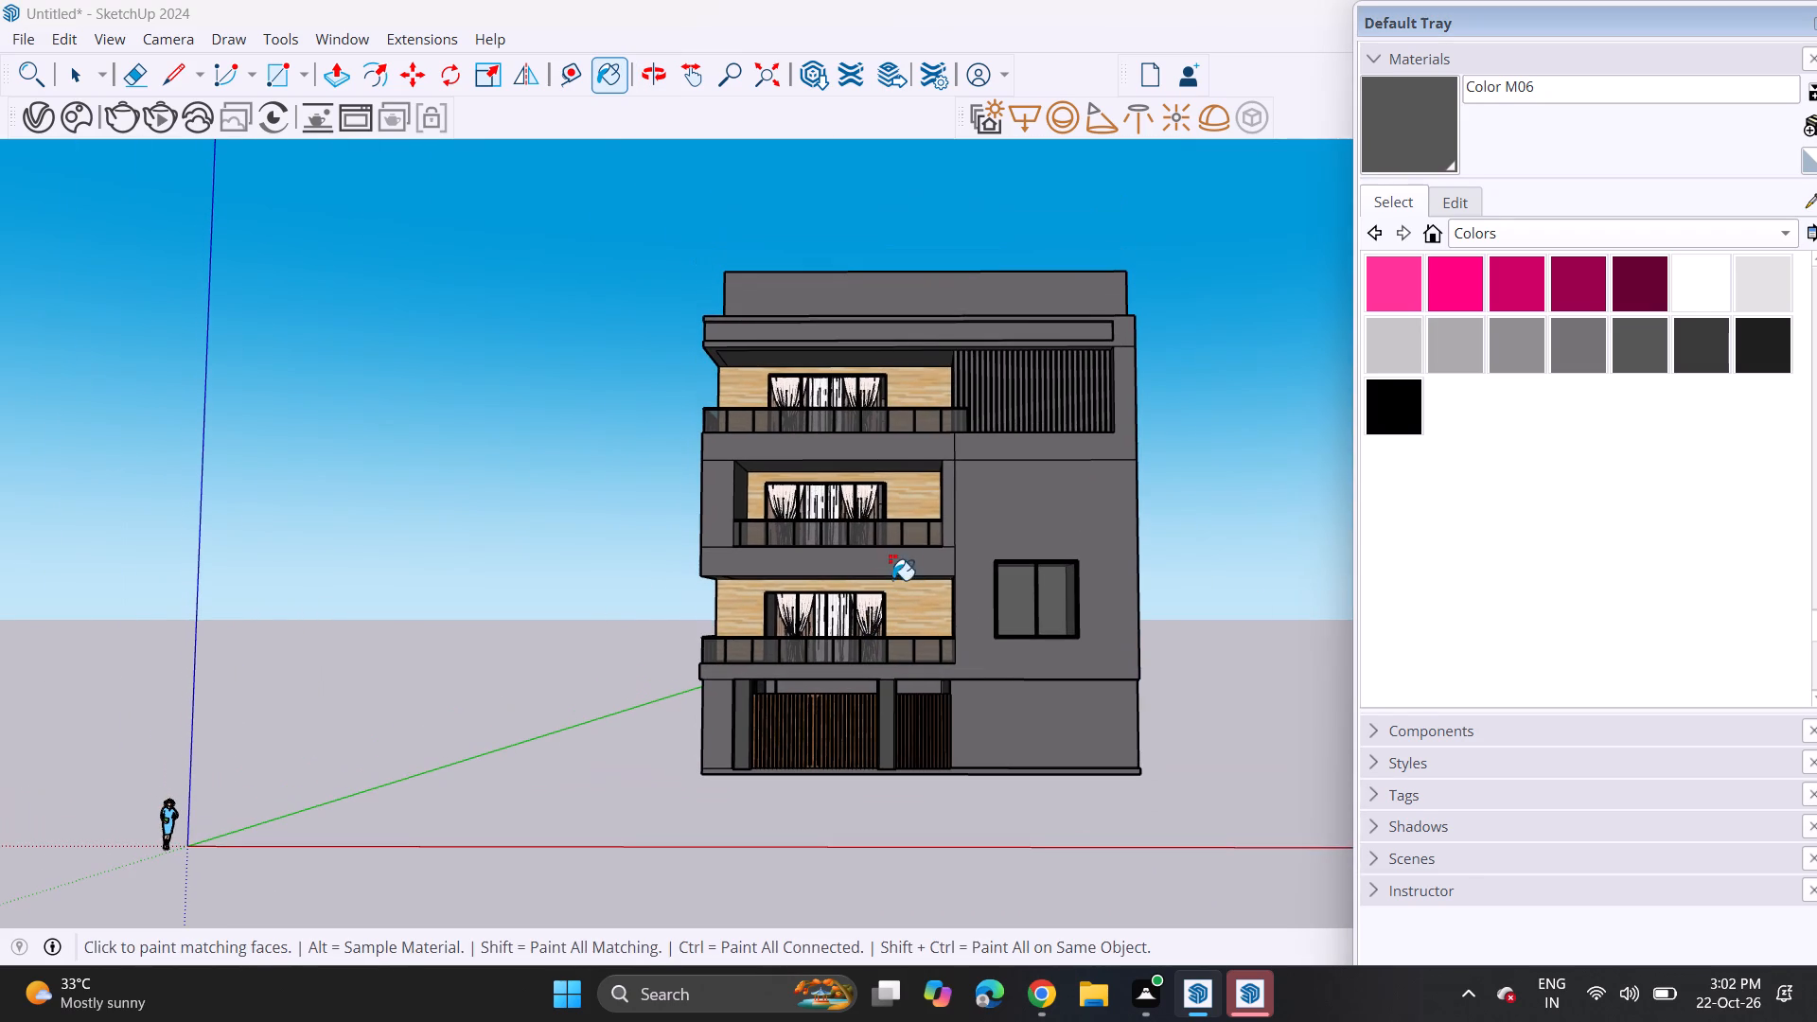
Sample the Wood Floor Light material from the top balcony's back wall.
{"action": "middle_click_drag", "start_coordinate": [878, 404], "coordinate": [894, 330]}
{"action": "scroll", "coordinate": [897, 349], "scroll_direction": "up", "scroll_amount": 13}
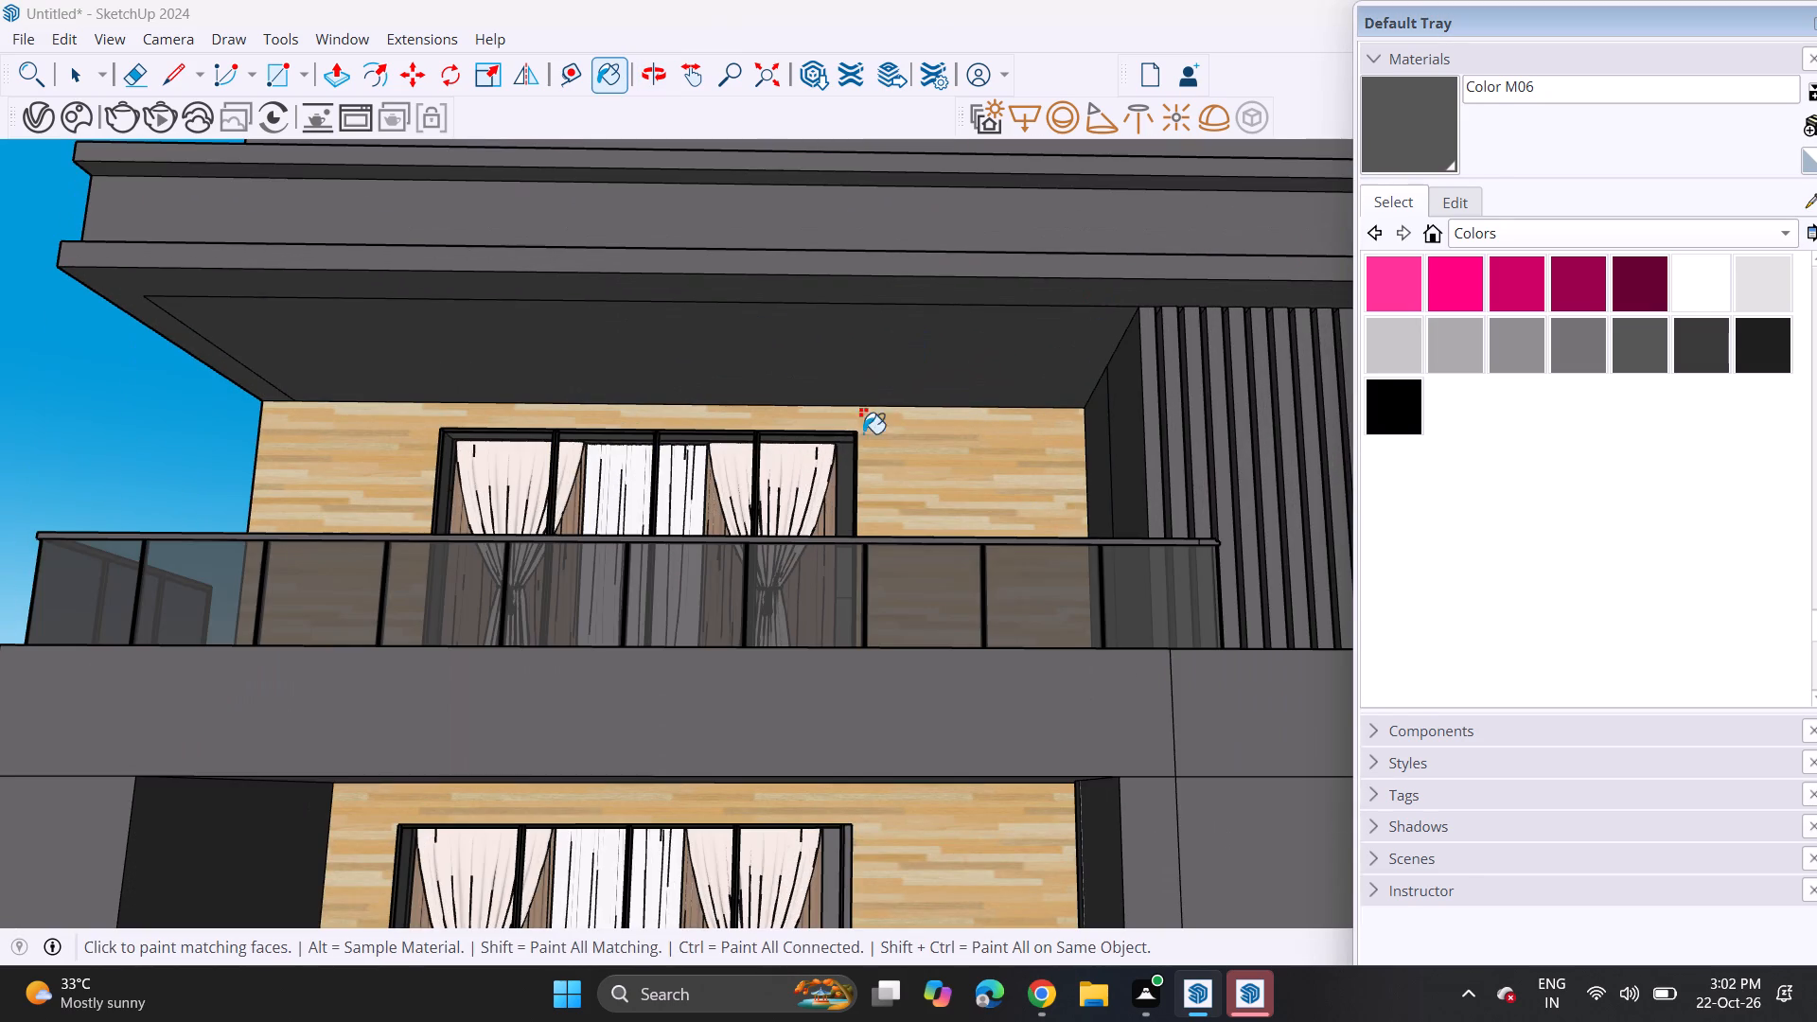
{"action": "left_click", "coordinate": [1808, 206]}
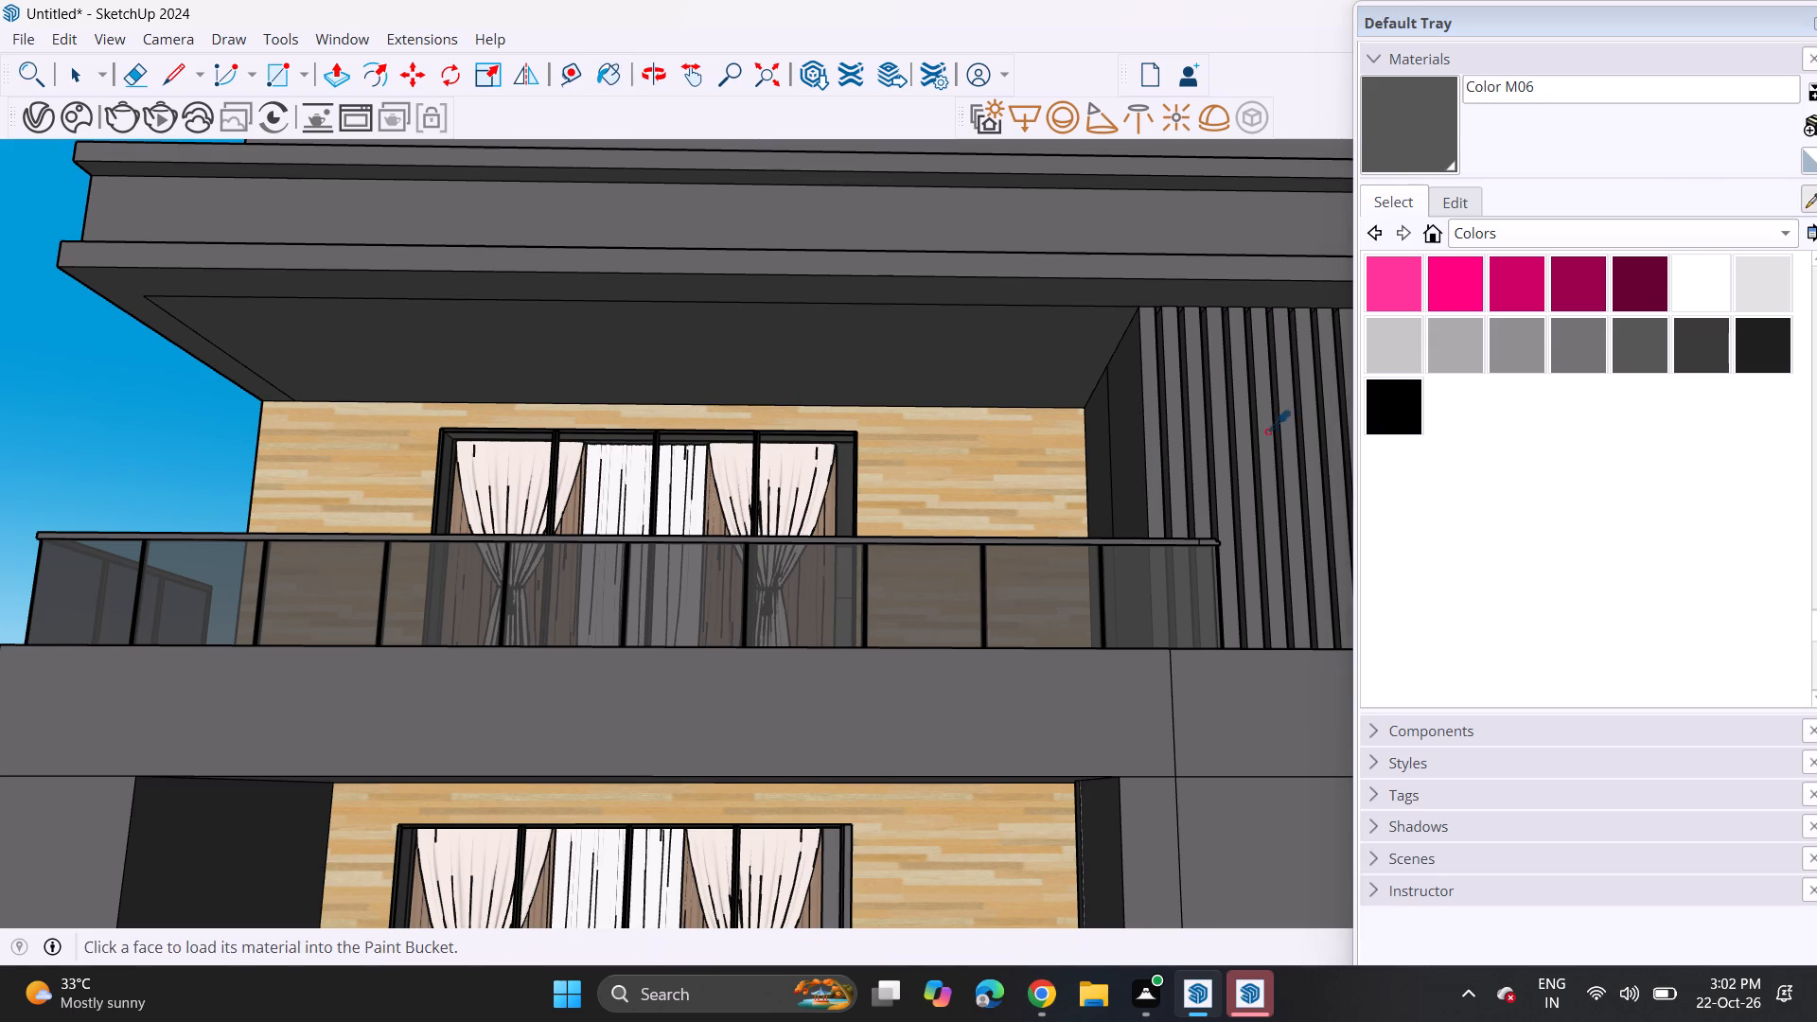
{"action": "left_click", "coordinate": [1001, 463]}
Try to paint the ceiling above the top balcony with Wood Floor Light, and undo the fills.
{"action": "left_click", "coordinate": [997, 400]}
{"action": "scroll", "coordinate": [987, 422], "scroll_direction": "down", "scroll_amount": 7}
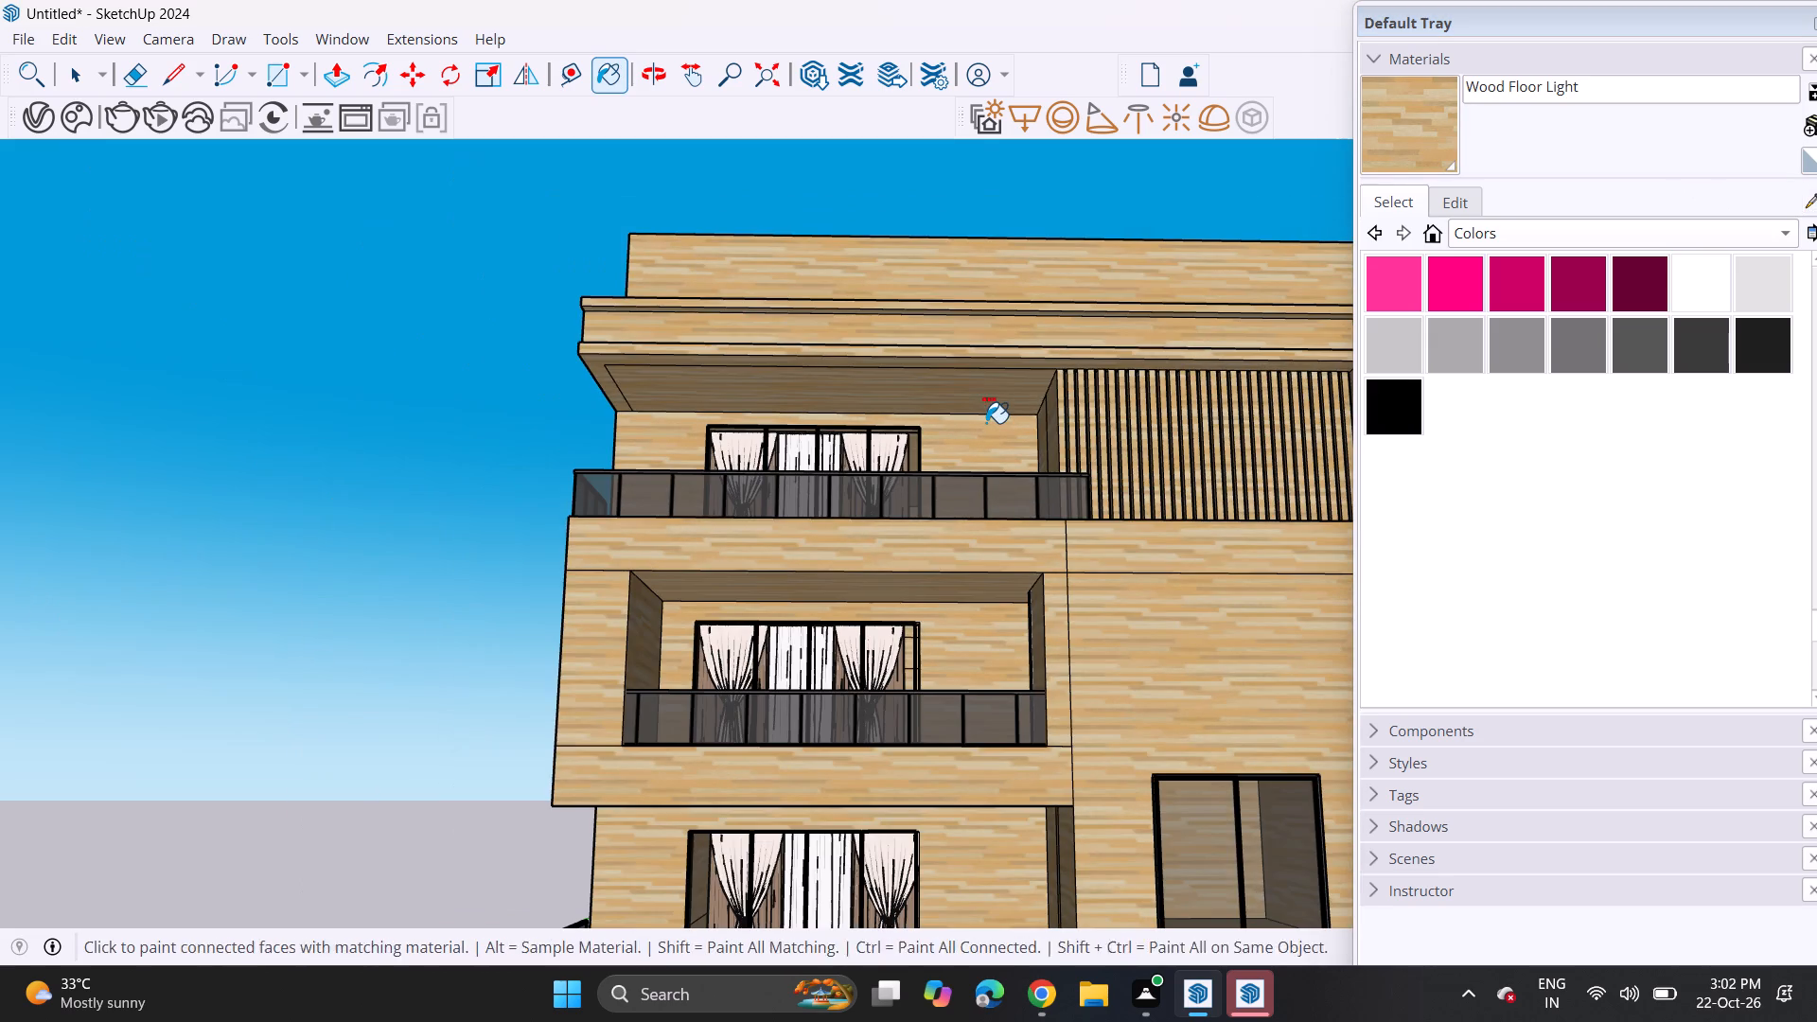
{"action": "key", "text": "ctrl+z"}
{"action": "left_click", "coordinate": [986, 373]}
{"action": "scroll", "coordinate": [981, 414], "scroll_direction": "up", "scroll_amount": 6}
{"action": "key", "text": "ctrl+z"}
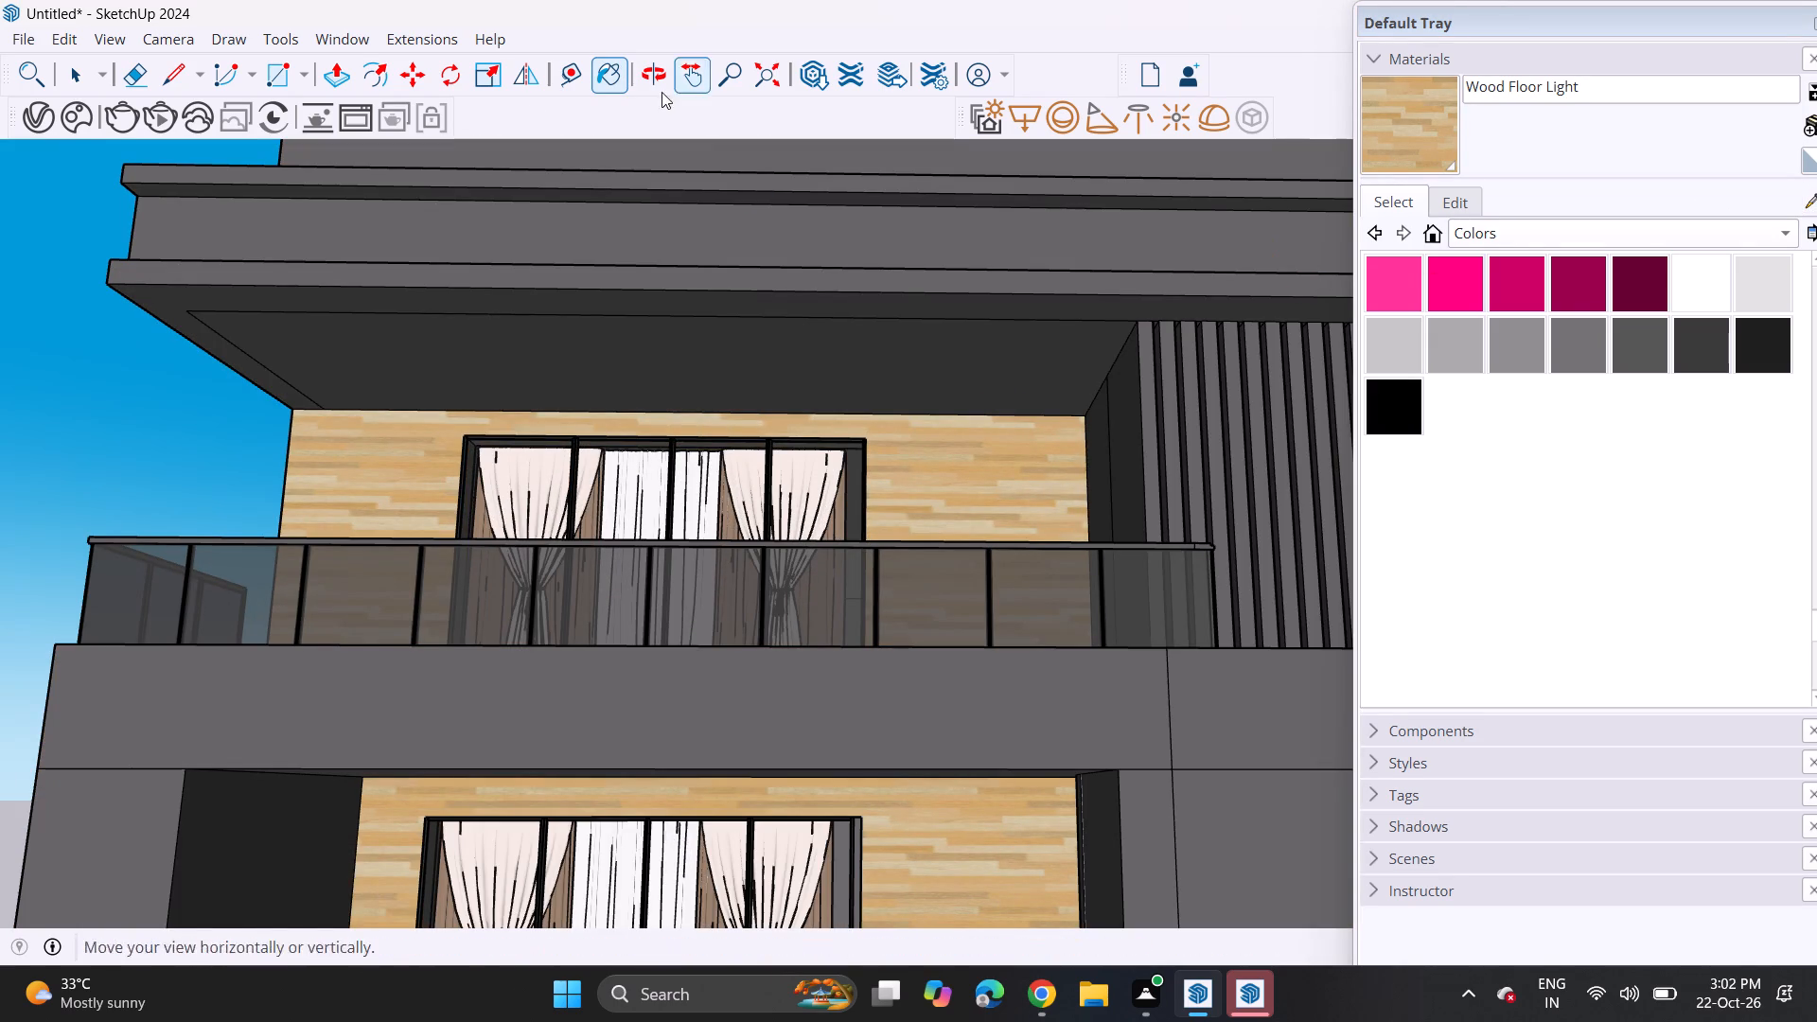
Draw a corner-to-corner rectangle over the ceiling above the top balcony and paint it with Wood Floor Light.
{"action": "left_click", "coordinate": [271, 70]}
{"action": "left_click", "coordinate": [194, 319]}
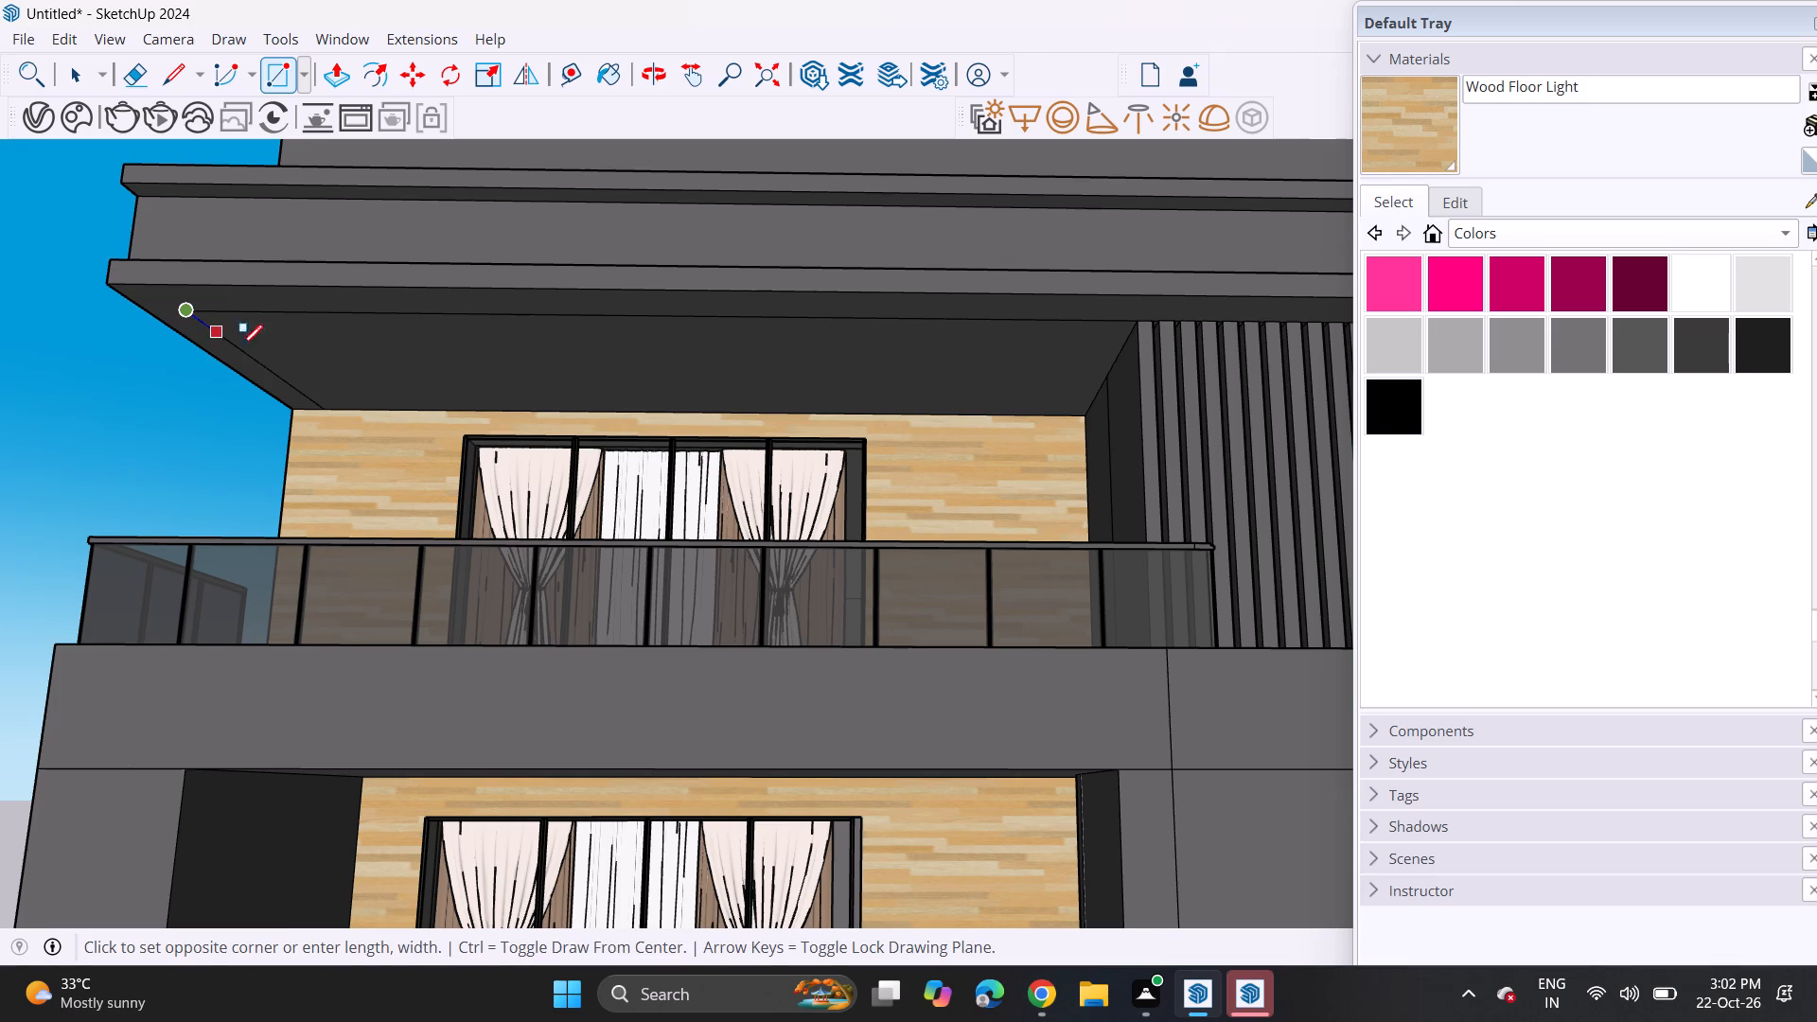
{"action": "left_click", "coordinate": [1083, 412]}
{"action": "left_click", "coordinate": [1410, 132]}
{"action": "left_click", "coordinate": [968, 344]}
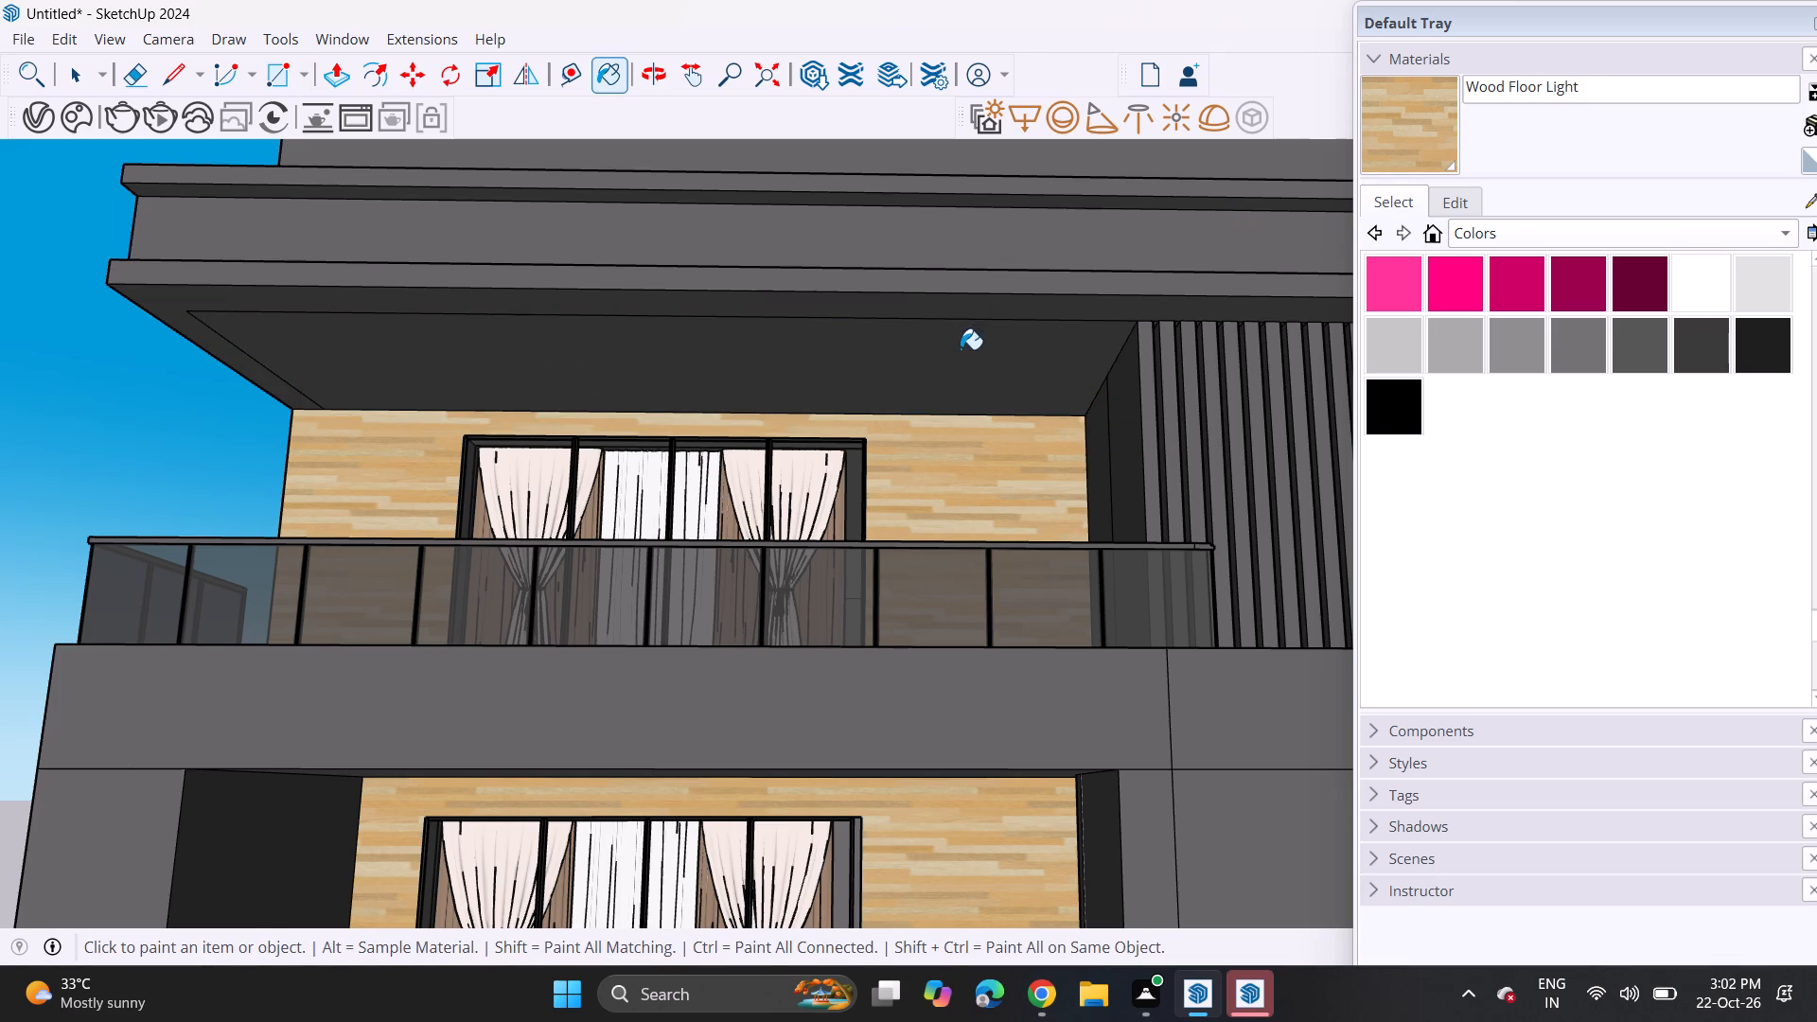
Draw a horizontal line on the ground-floor front wall from the edge beside the gate to just past the wall's middle.
{"action": "scroll", "coordinate": [932, 379], "scroll_direction": "down", "scroll_amount": 13}
{"action": "middle_click_drag", "start_coordinate": [943, 428], "coordinate": [756, 403], "text": "shift"}
{"action": "scroll", "coordinate": [739, 403], "scroll_direction": "up", "scroll_amount": 1}
{"action": "scroll", "coordinate": [691, 422], "scroll_direction": "down", "scroll_amount": 5}
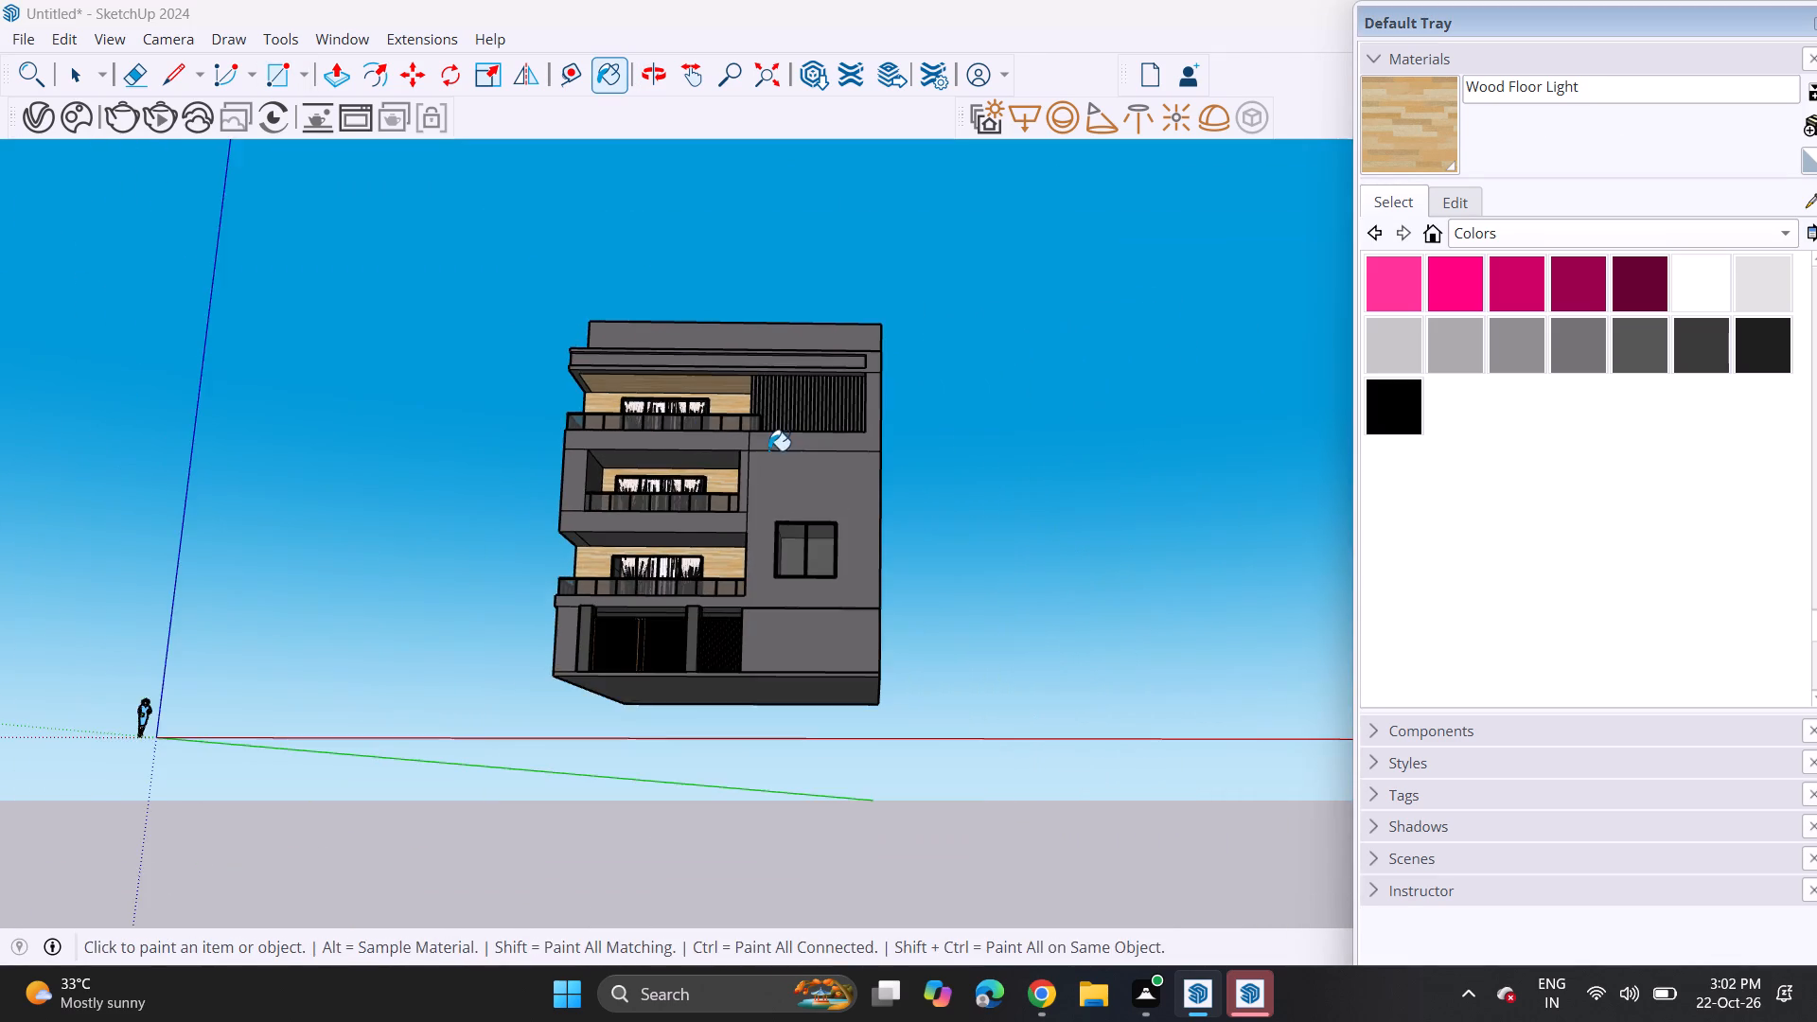
{"action": "middle_click_drag", "start_coordinate": [771, 449], "coordinate": [789, 534]}
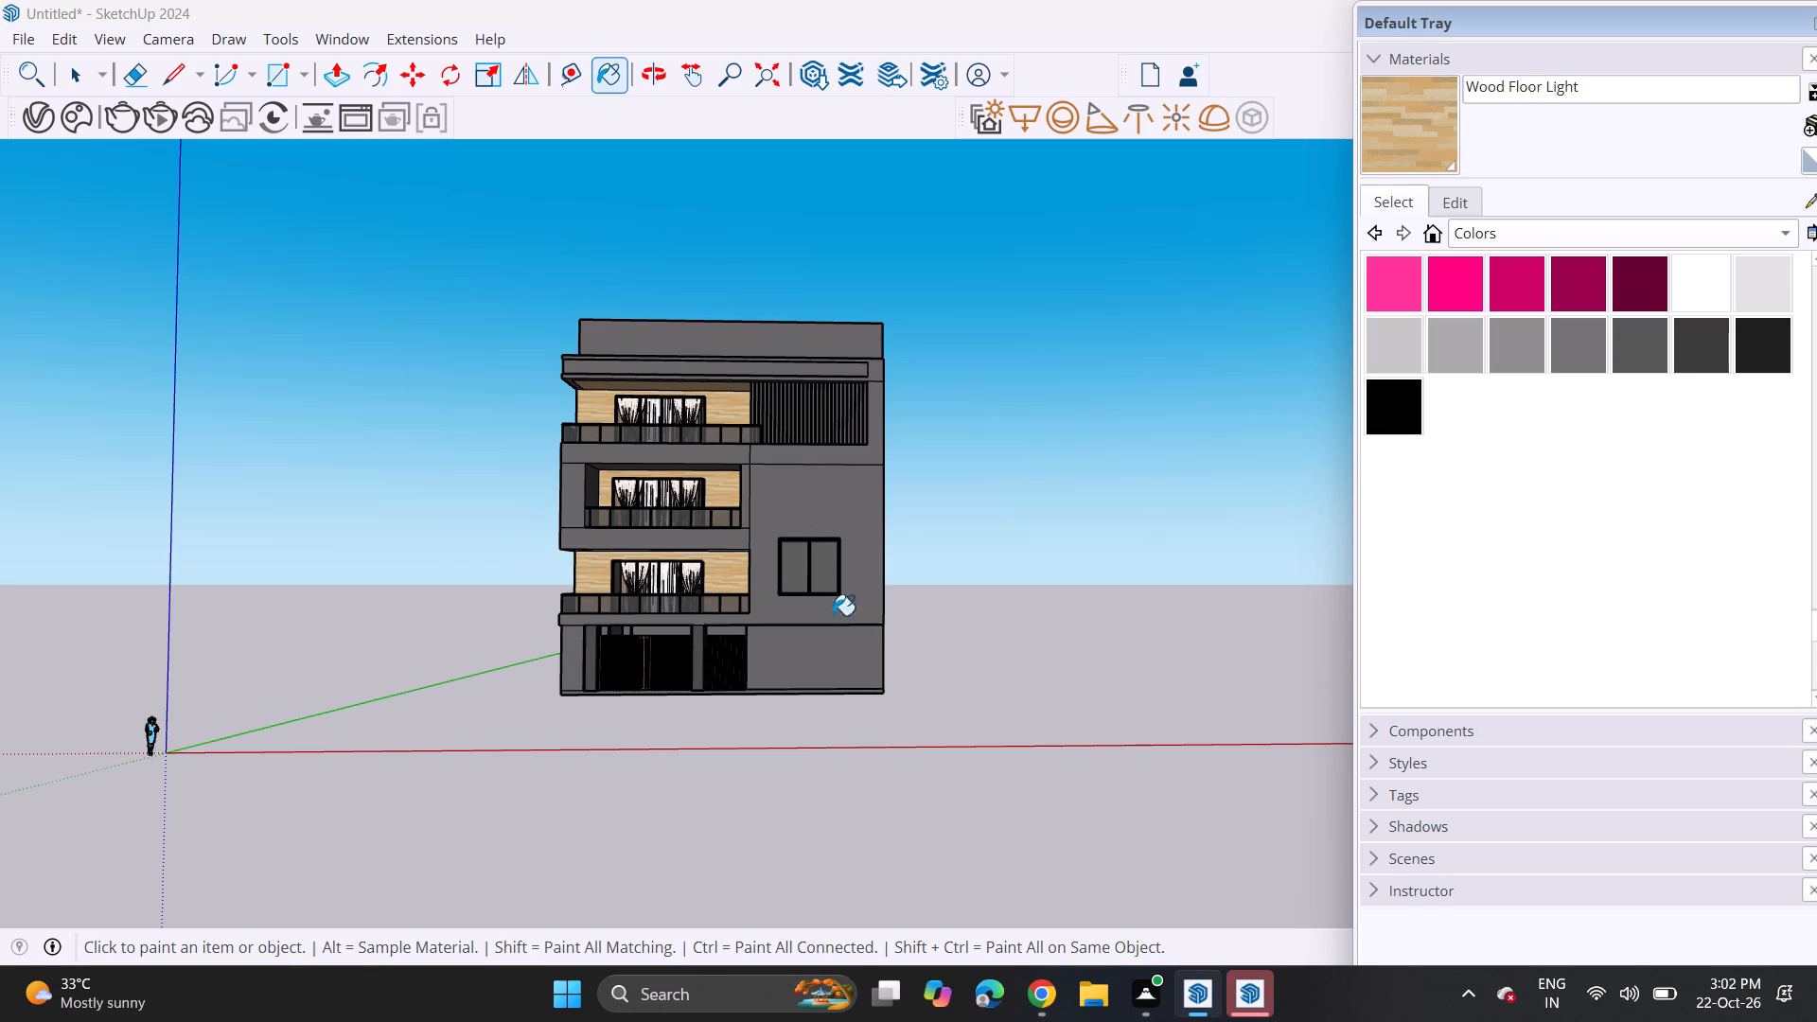
{"action": "scroll", "coordinate": [801, 685], "scroll_direction": "up", "scroll_amount": 7}
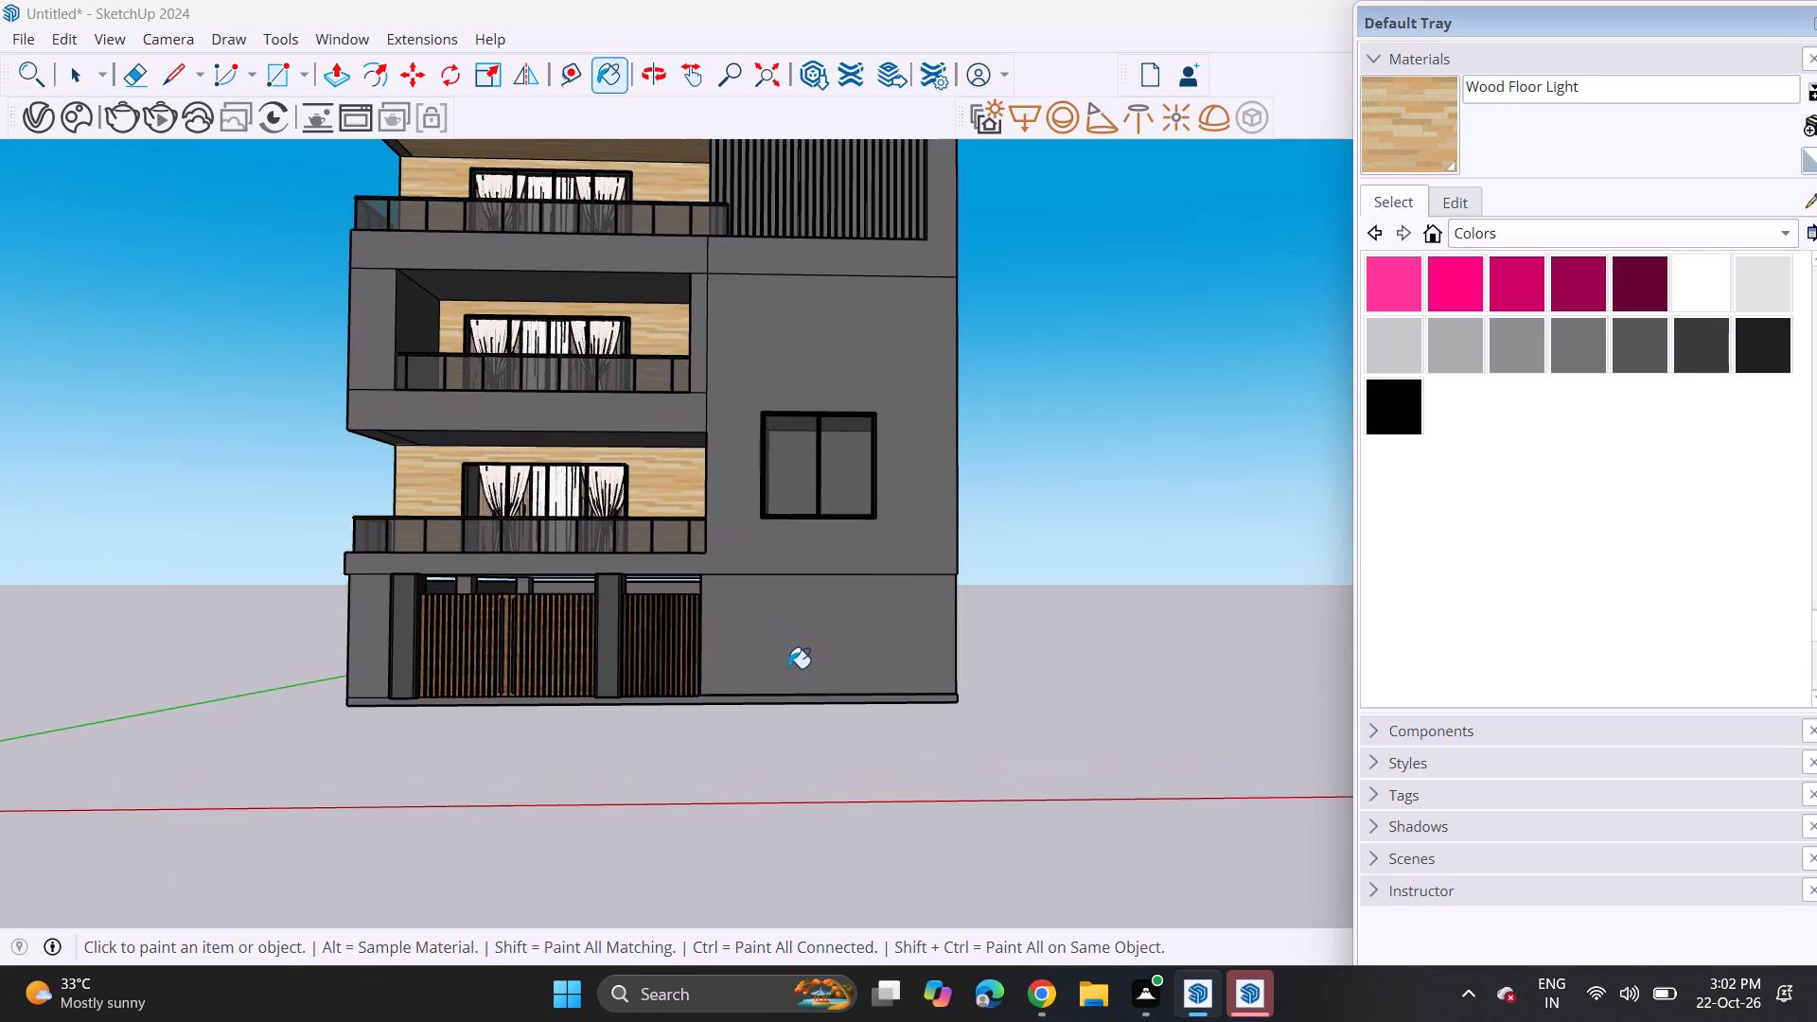
{"action": "left_click", "coordinate": [173, 91]}
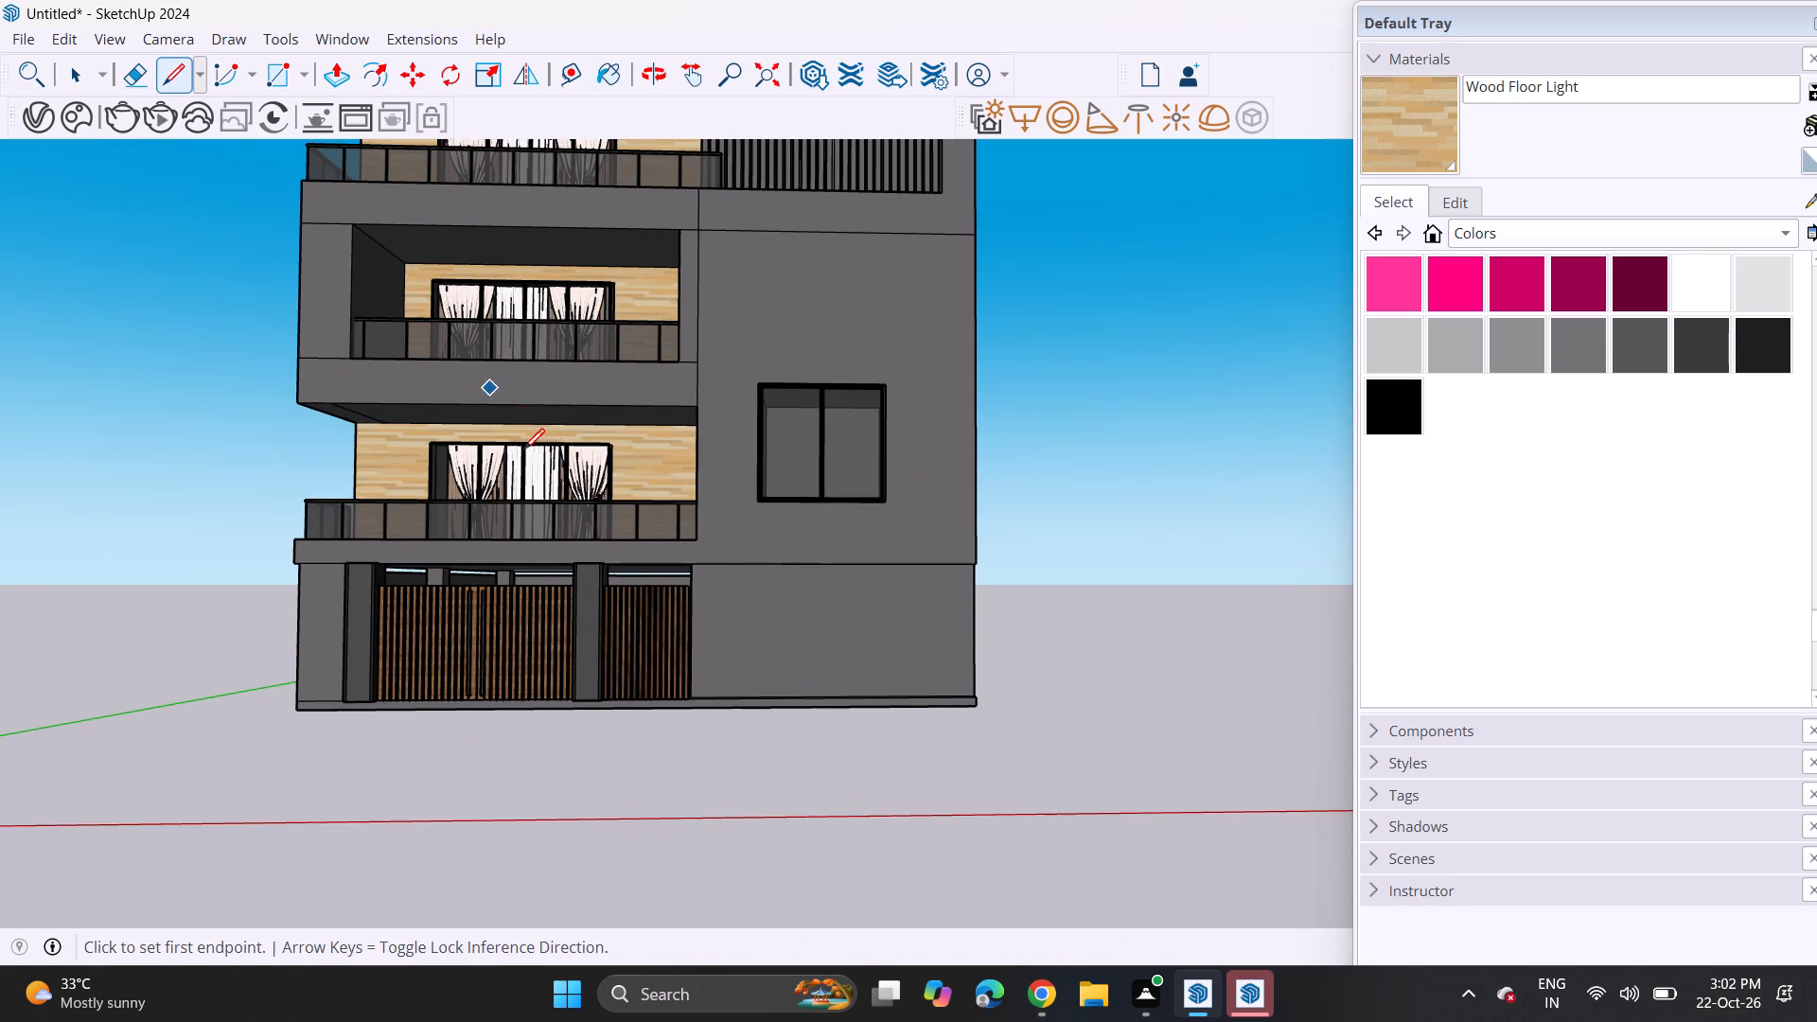
{"action": "scroll", "coordinate": [696, 599], "scroll_direction": "up", "scroll_amount": 7}
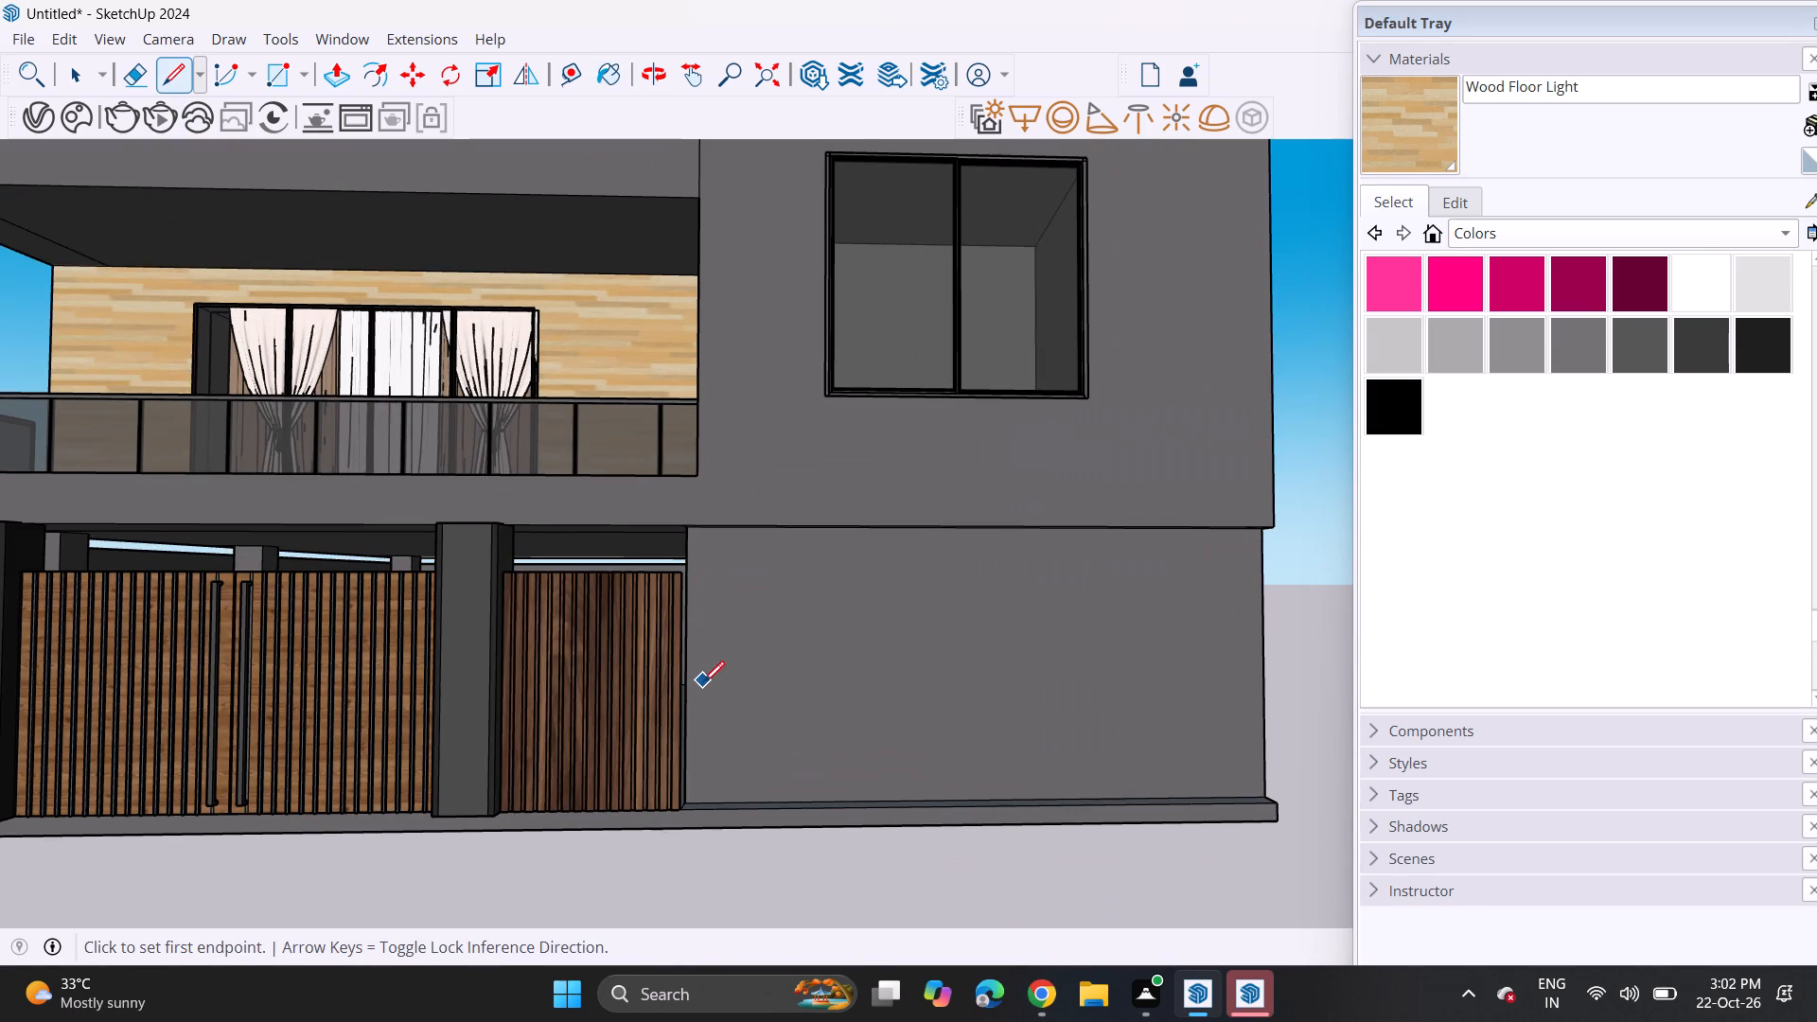
{"action": "left_click", "coordinate": [689, 671]}
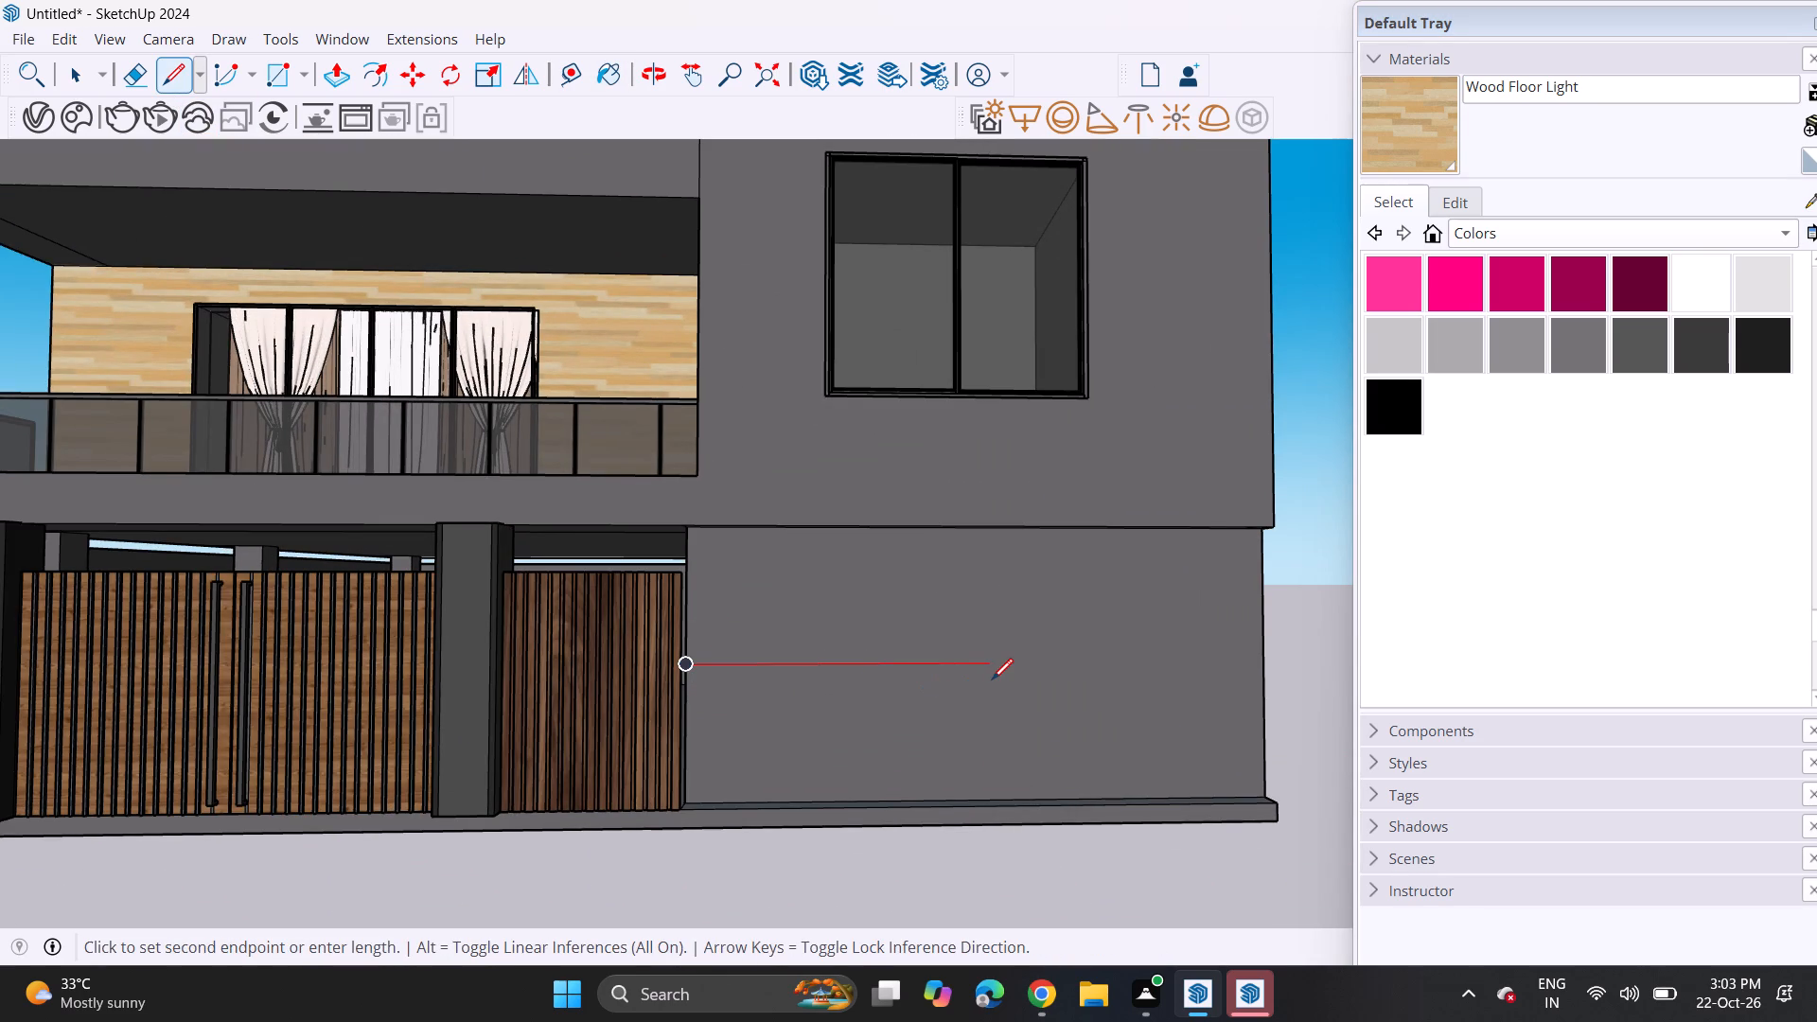
{"action": "left_click", "coordinate": [992, 679]}
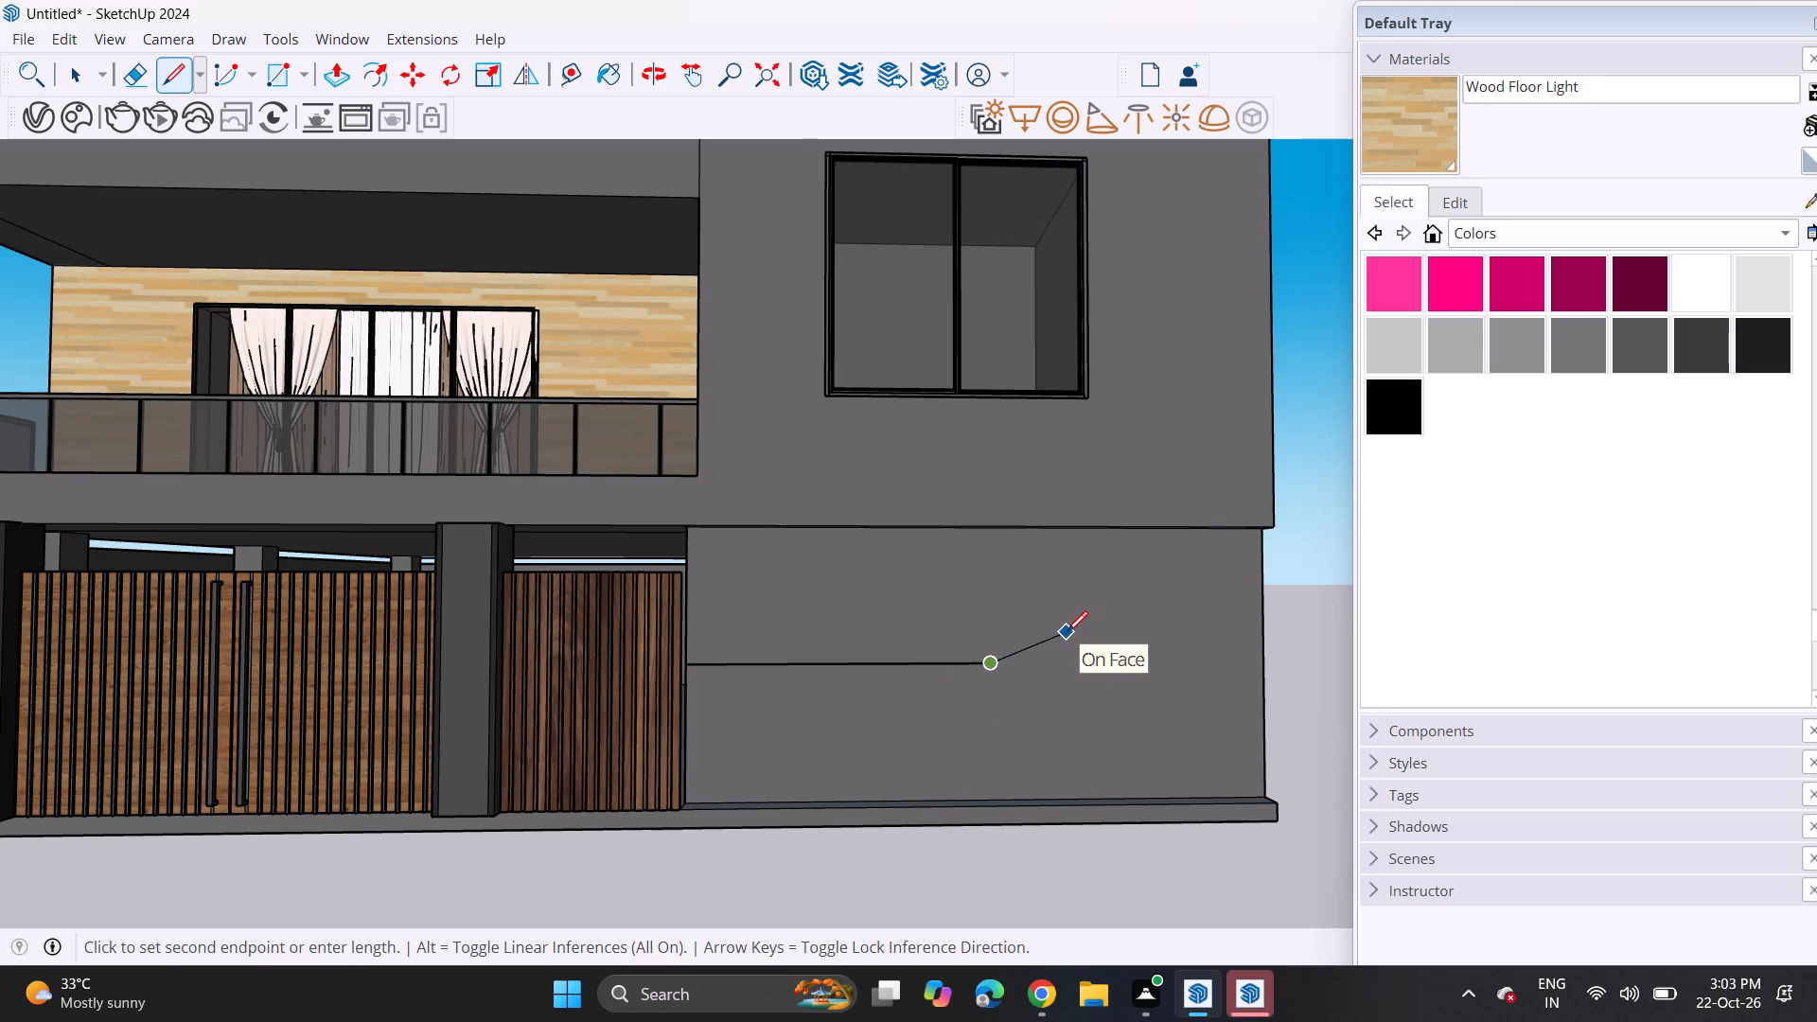
{"action": "key", "text": "space"}
Draw a shorter, slightly higher horizontal line on the ground-floor front wall, ending at the wall's outer edge.
{"action": "key", "text": "l"}
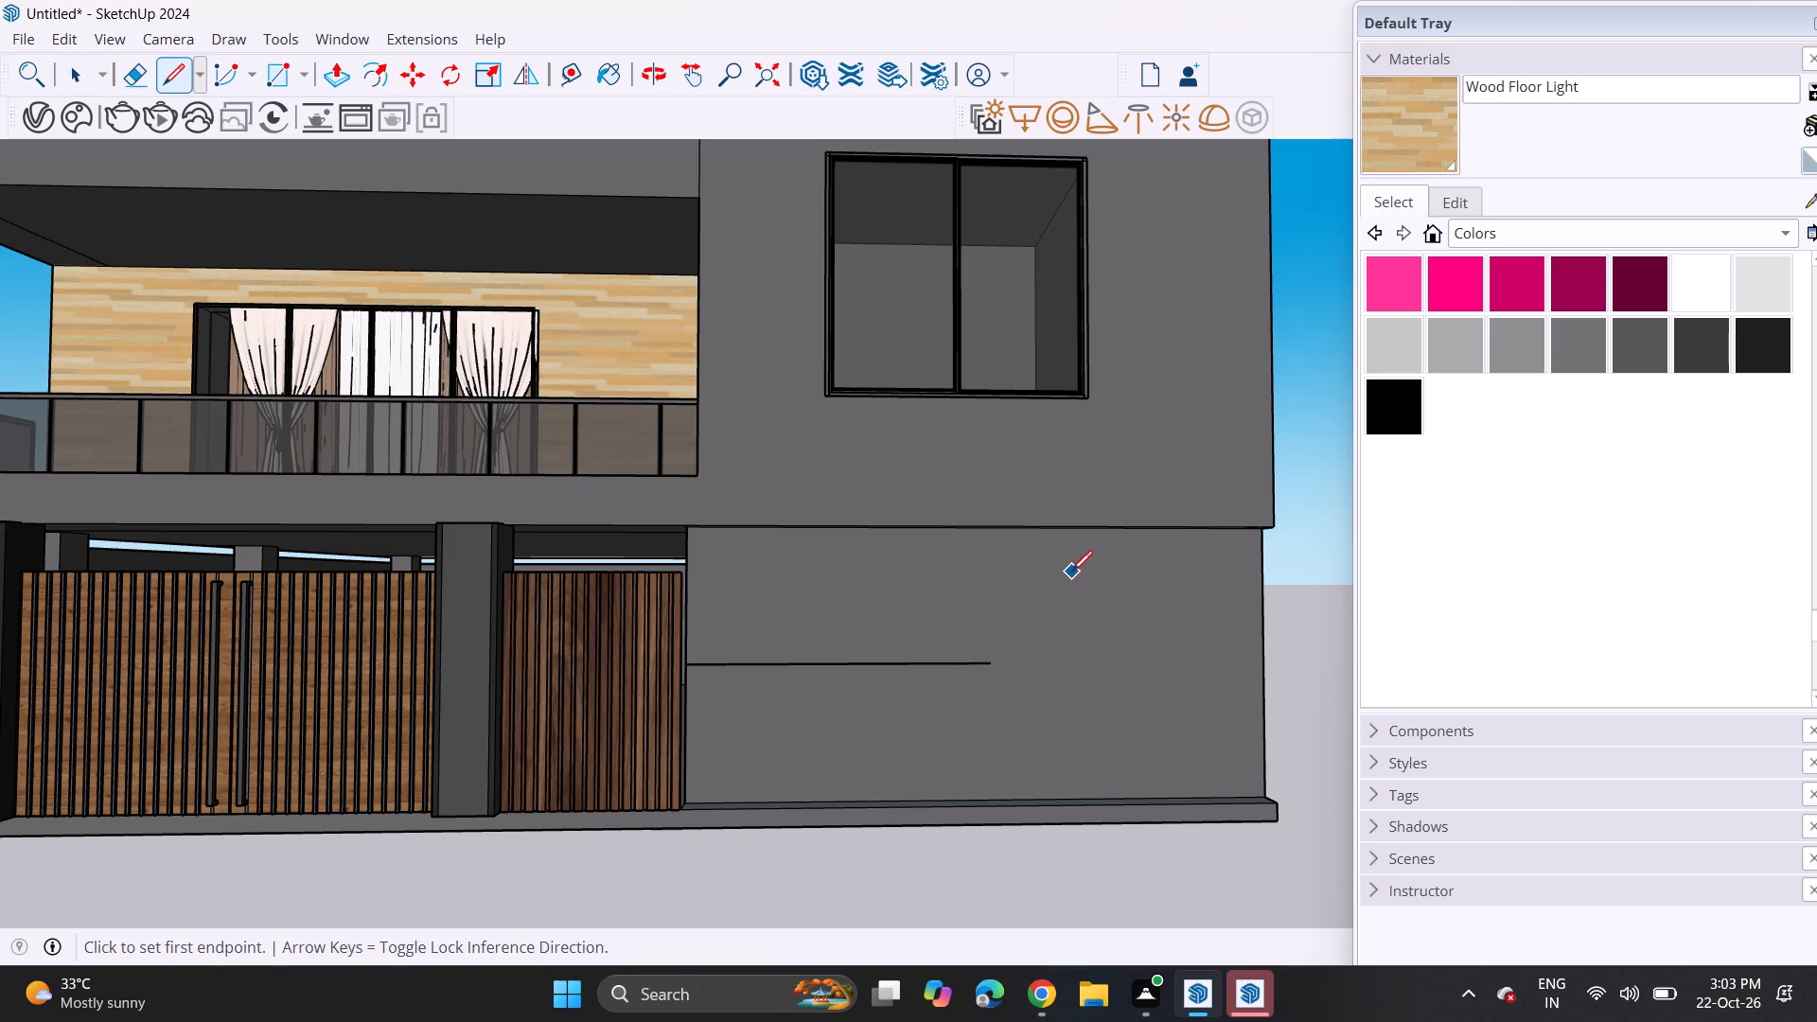
{"action": "left_click", "coordinate": [1103, 598]}
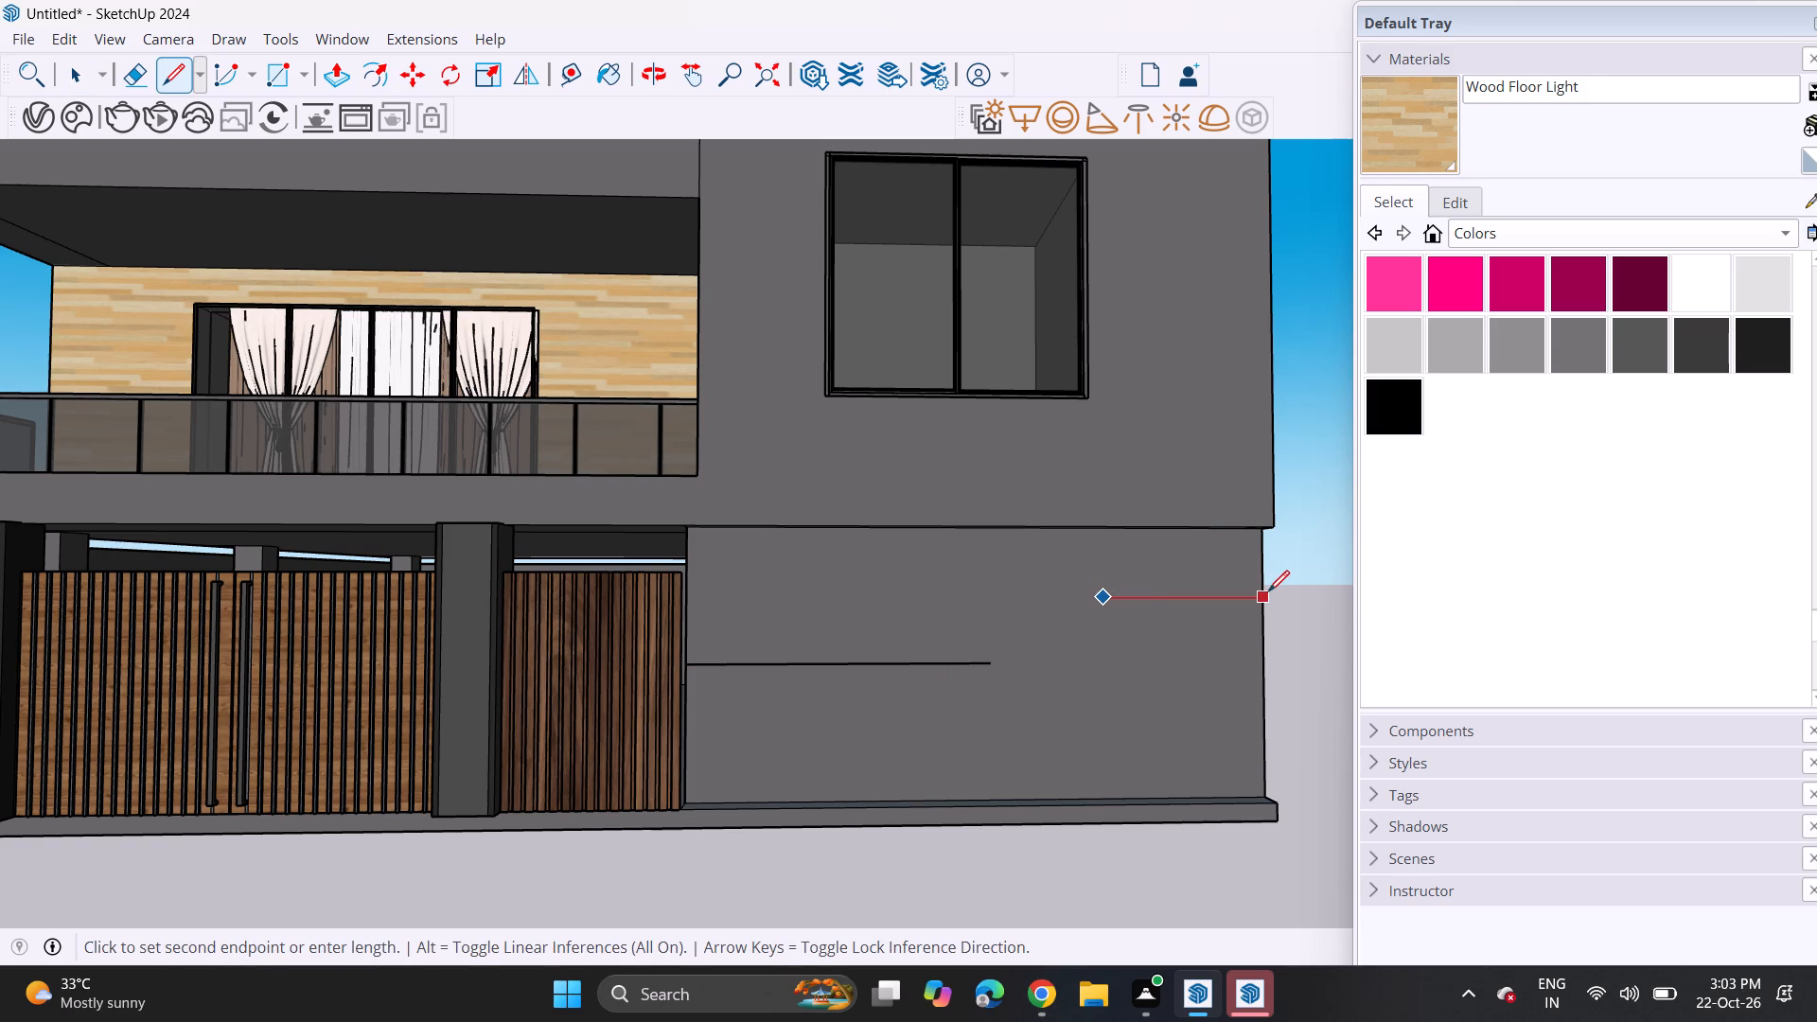
{"action": "left_click", "coordinate": [1268, 591]}
{"action": "key", "text": "space"}
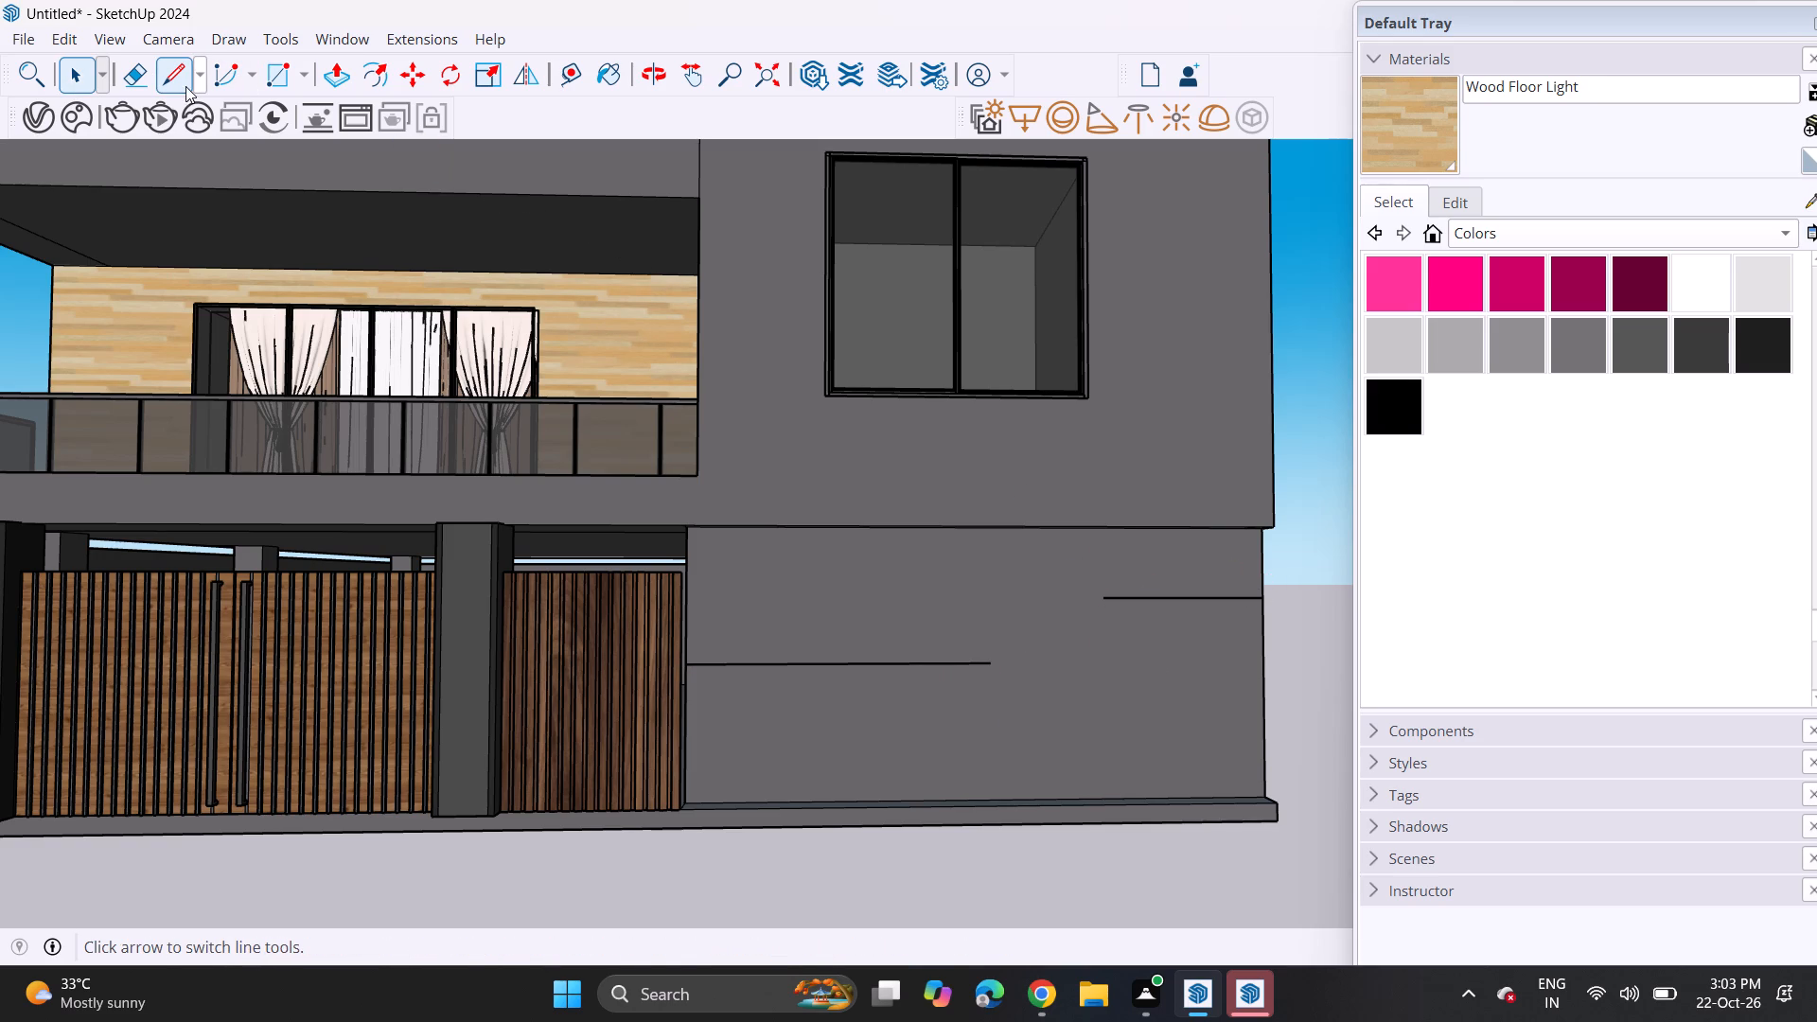
Join the free ends of the two horizontal wall lines with an upward-bulging 2 Point Arc.
{"action": "left_click", "coordinate": [255, 81]}
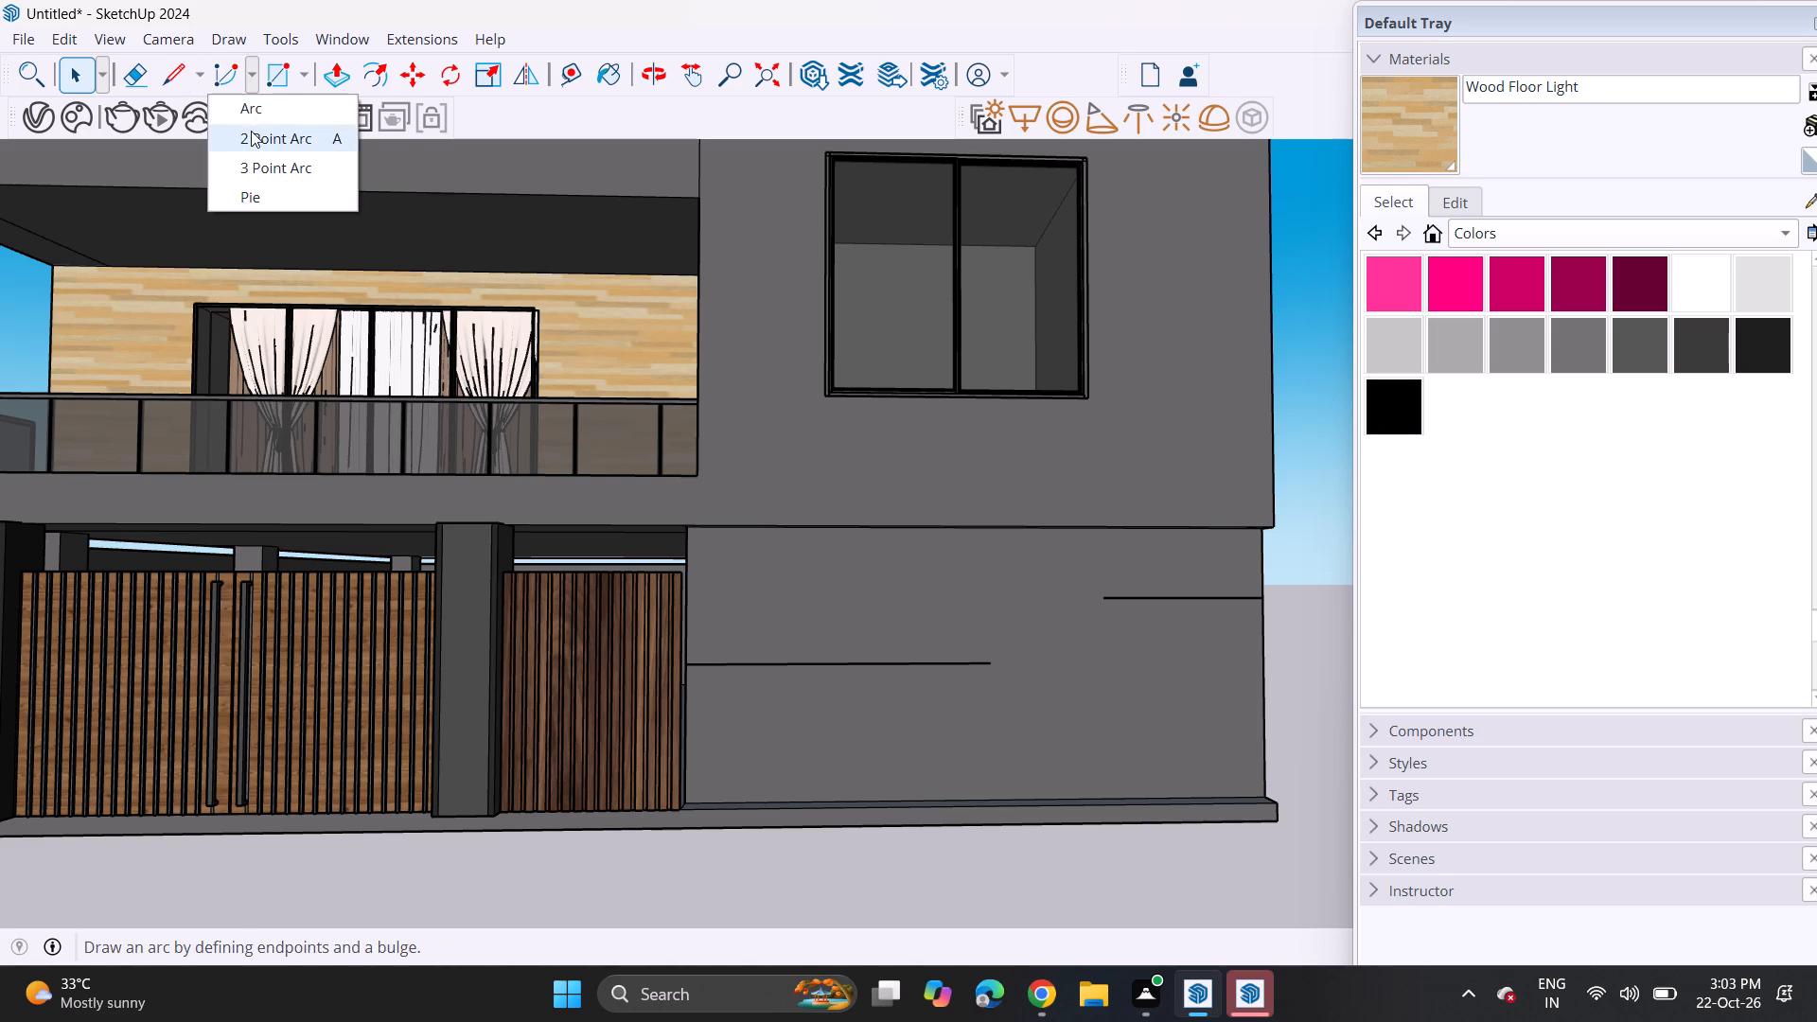
{"action": "left_click", "coordinate": [253, 134]}
{"action": "left_click", "coordinate": [987, 657]}
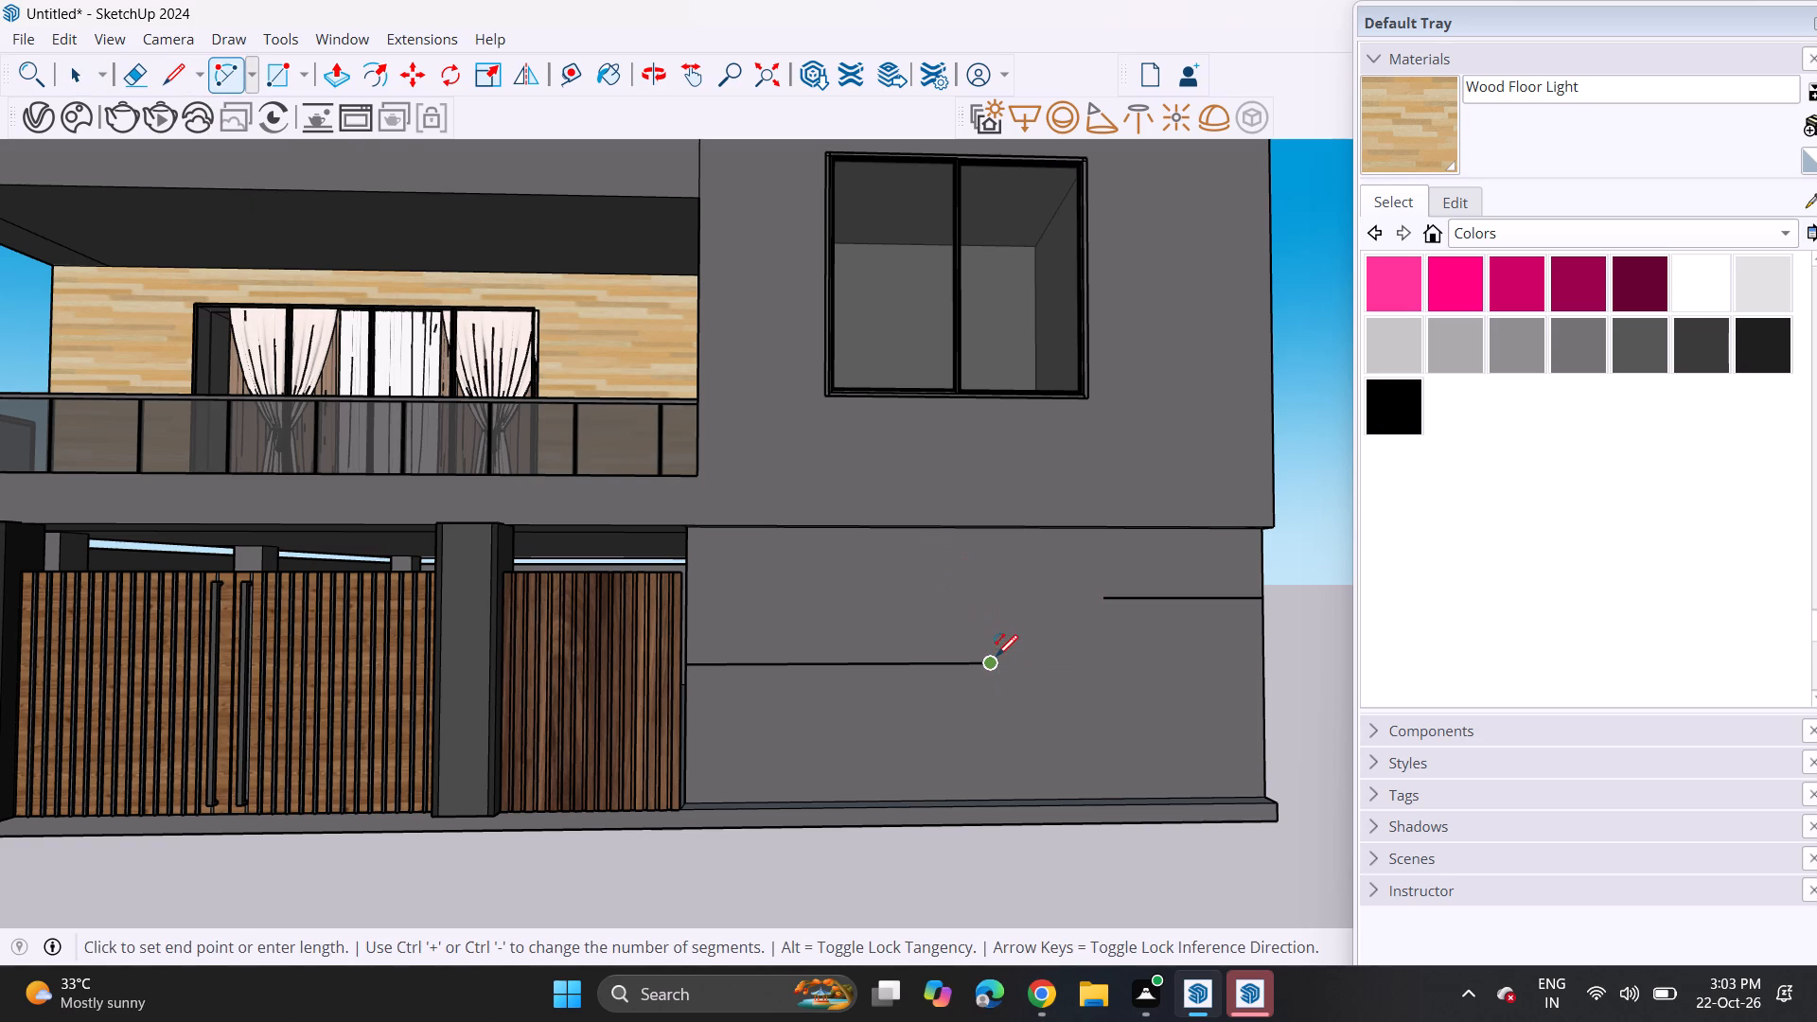
{"action": "left_click", "coordinate": [1104, 597]}
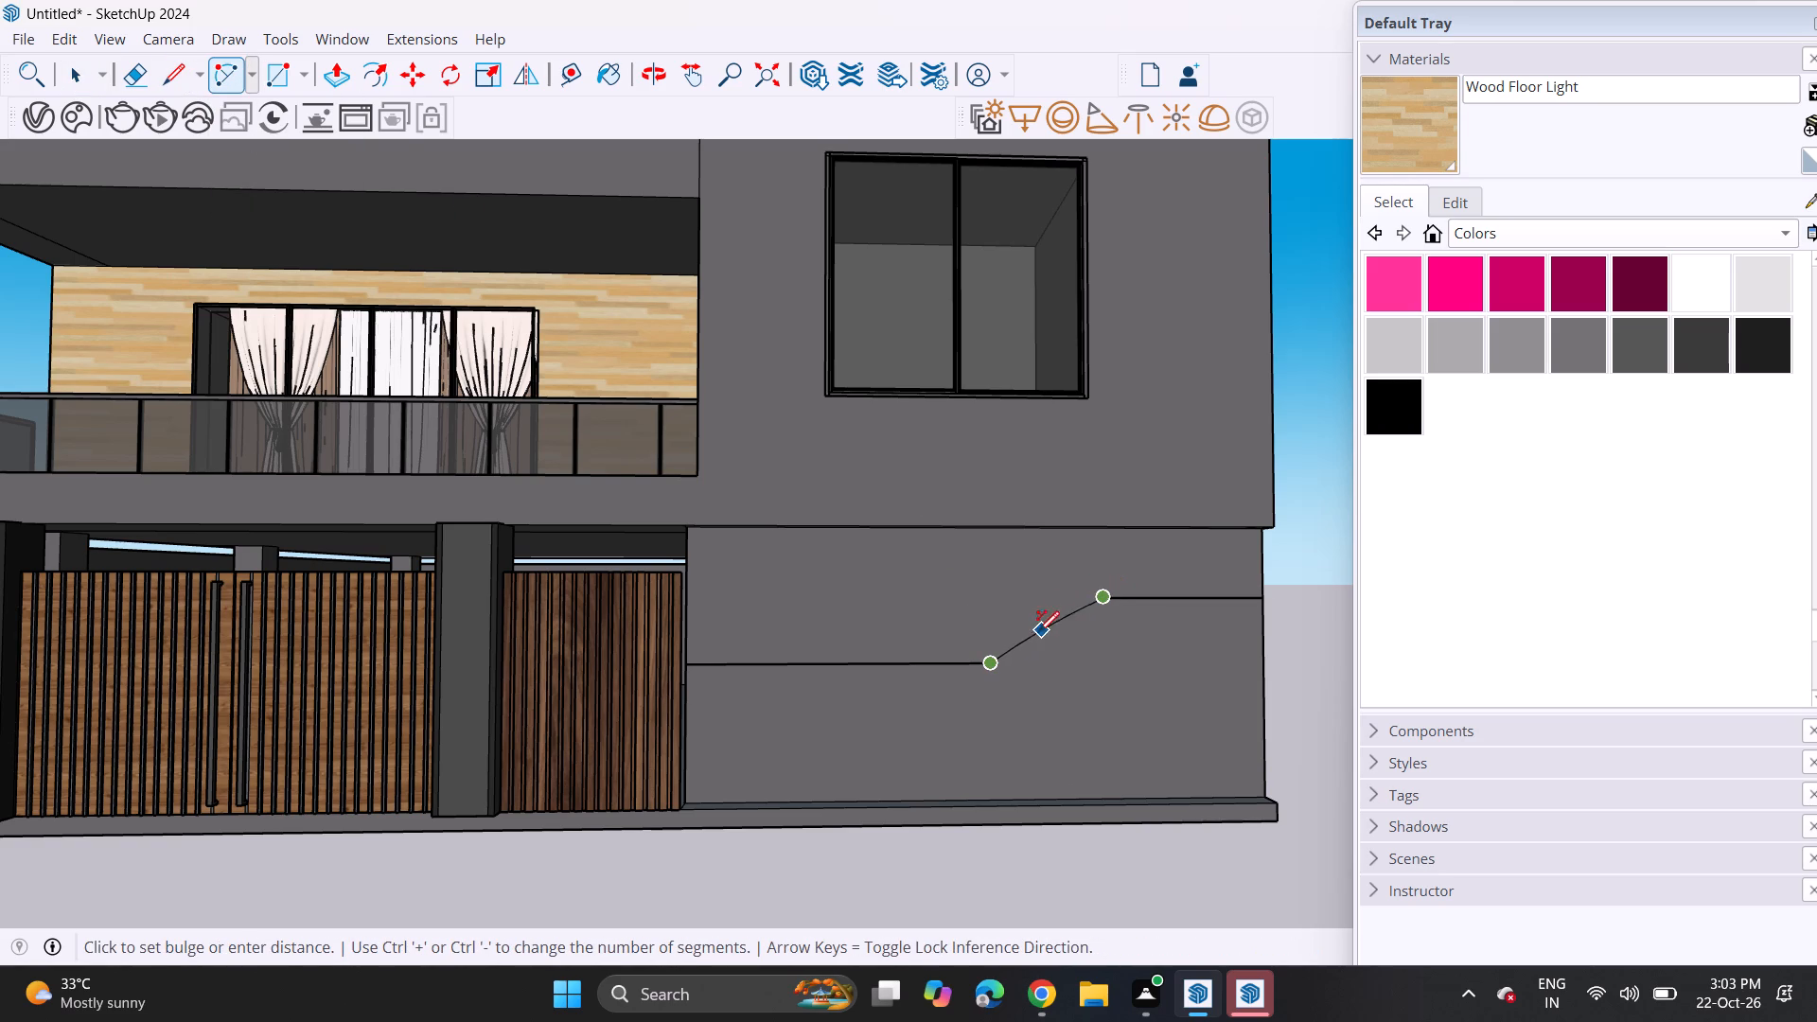
{"action": "left_click", "coordinate": [997, 622]}
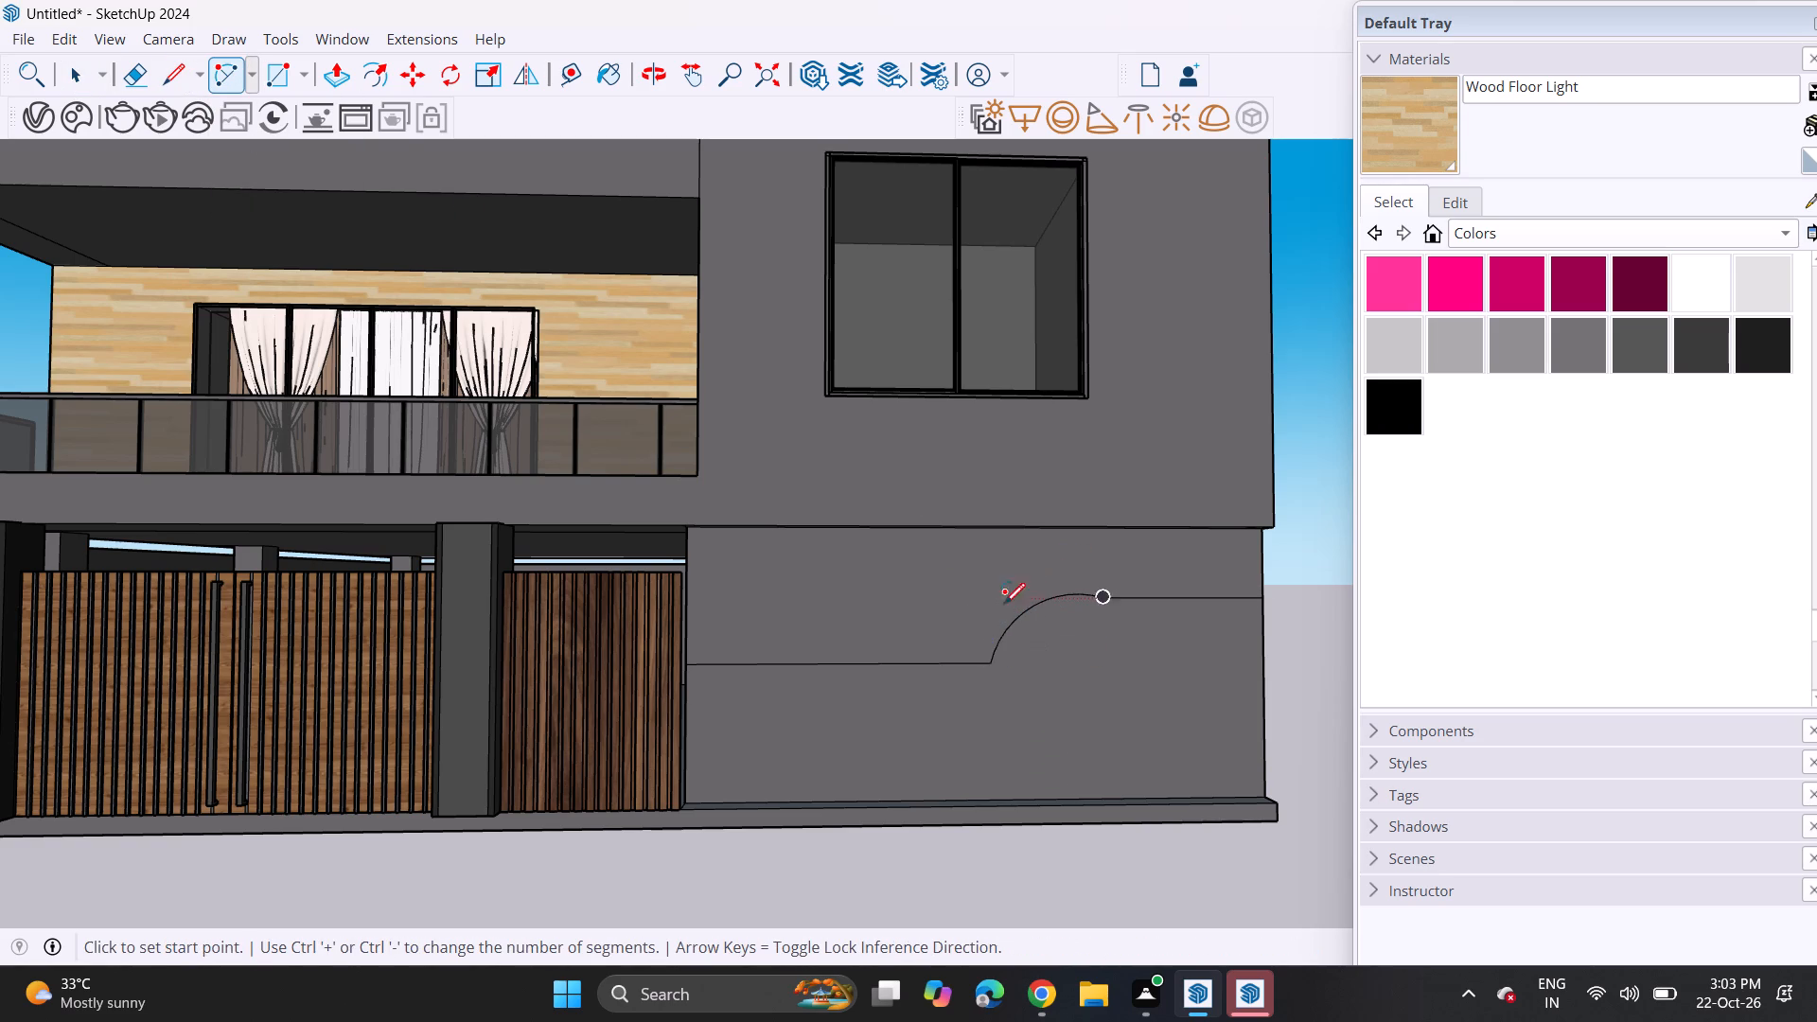
Paint the ground-floor front wall area below the curved line with Polished Concrete Old from Asphalt and Concrete.
{"action": "key", "text": "space"}
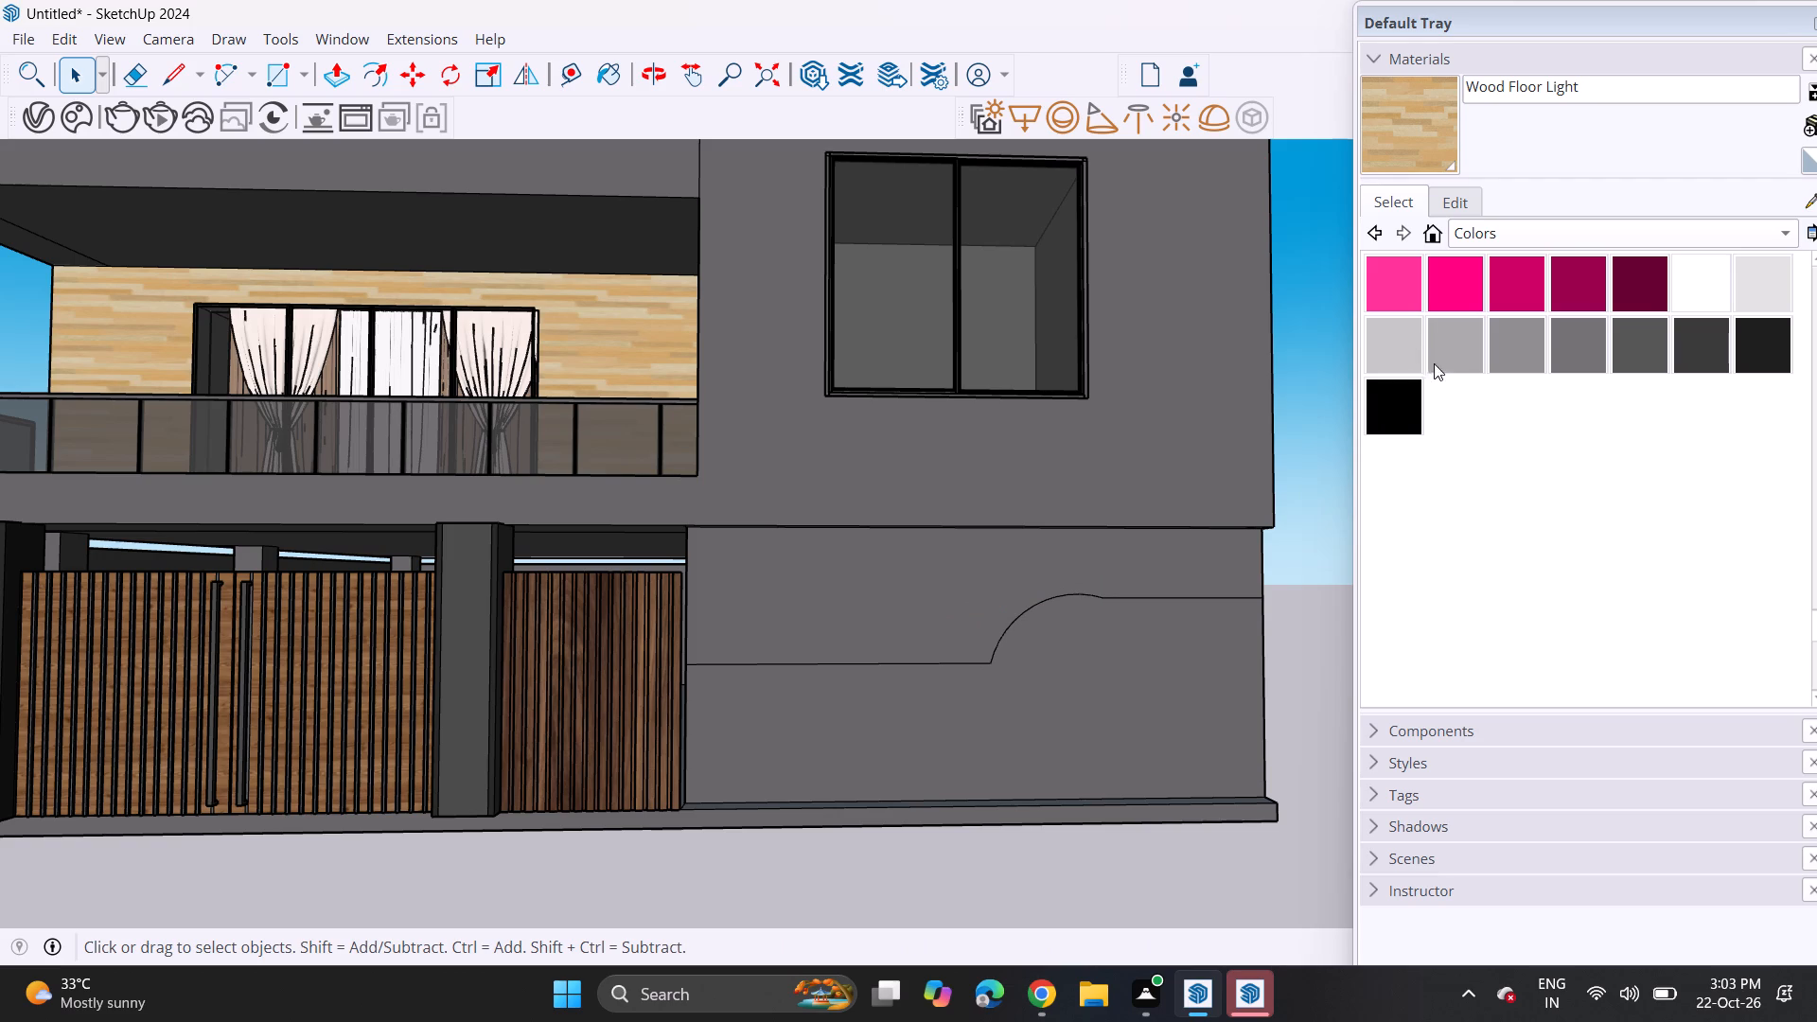
{"action": "left_click", "coordinate": [1553, 233]}
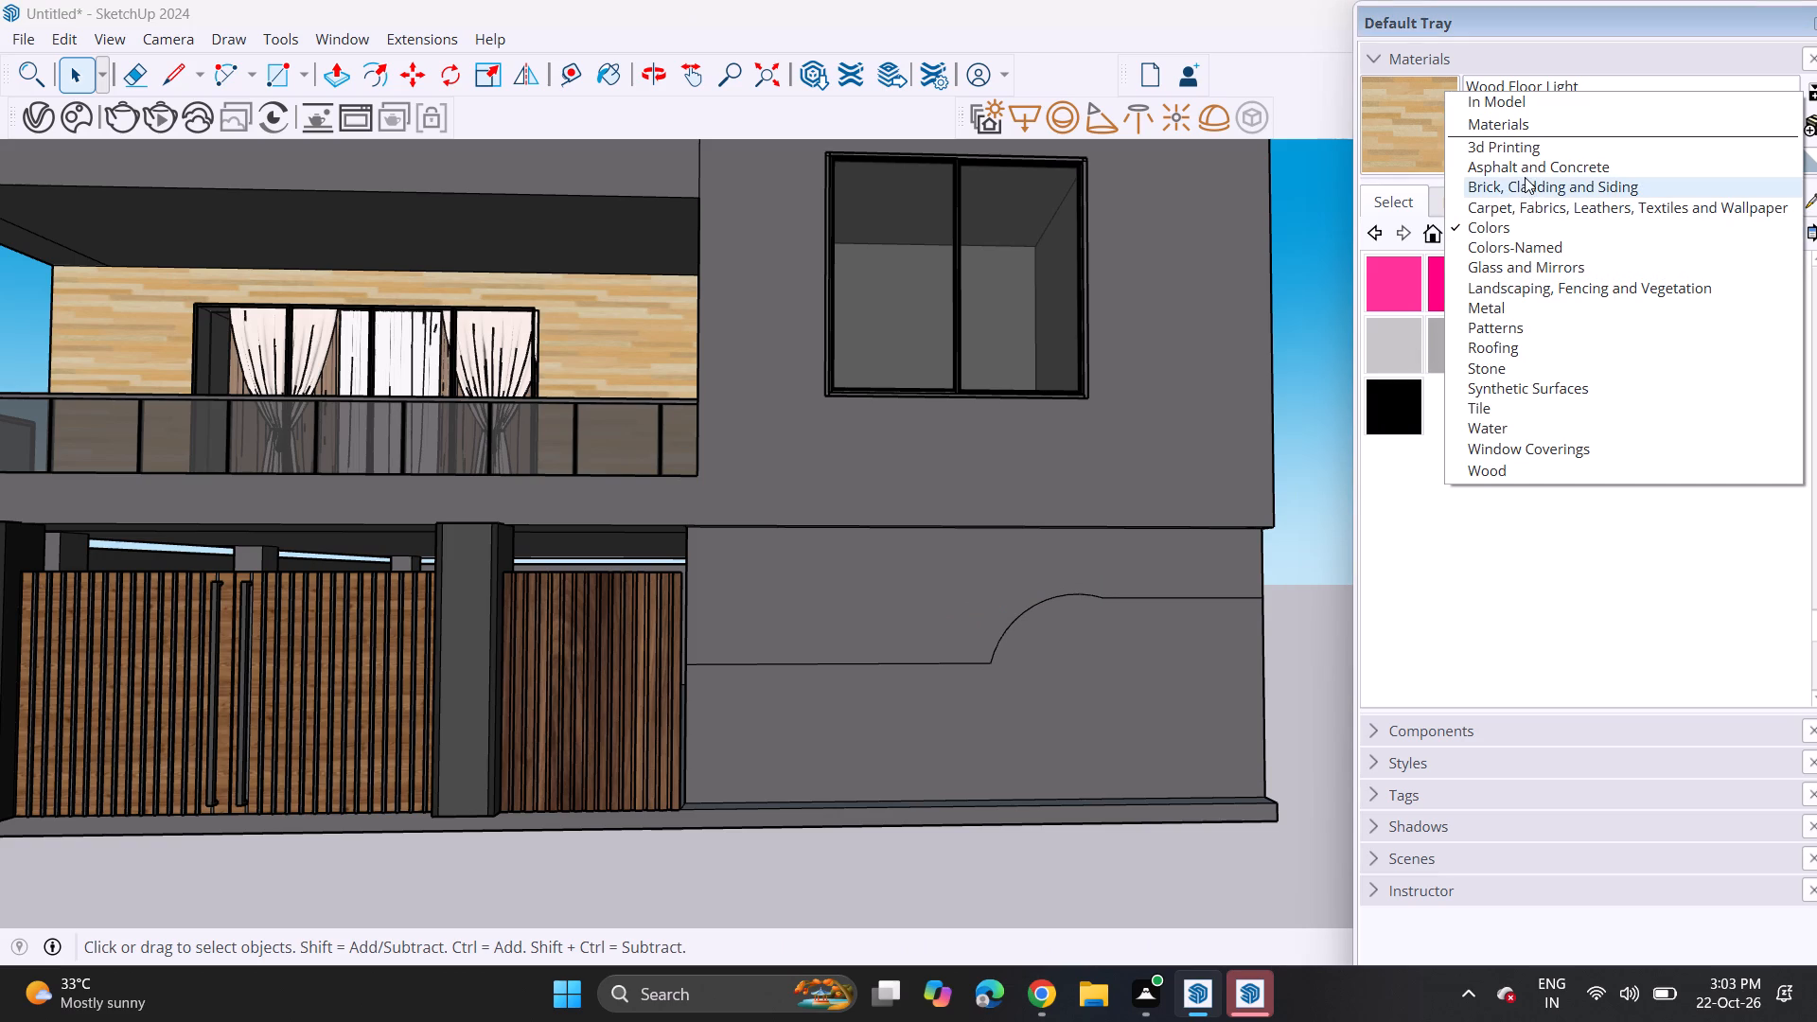
{"action": "left_click", "coordinate": [1520, 168]}
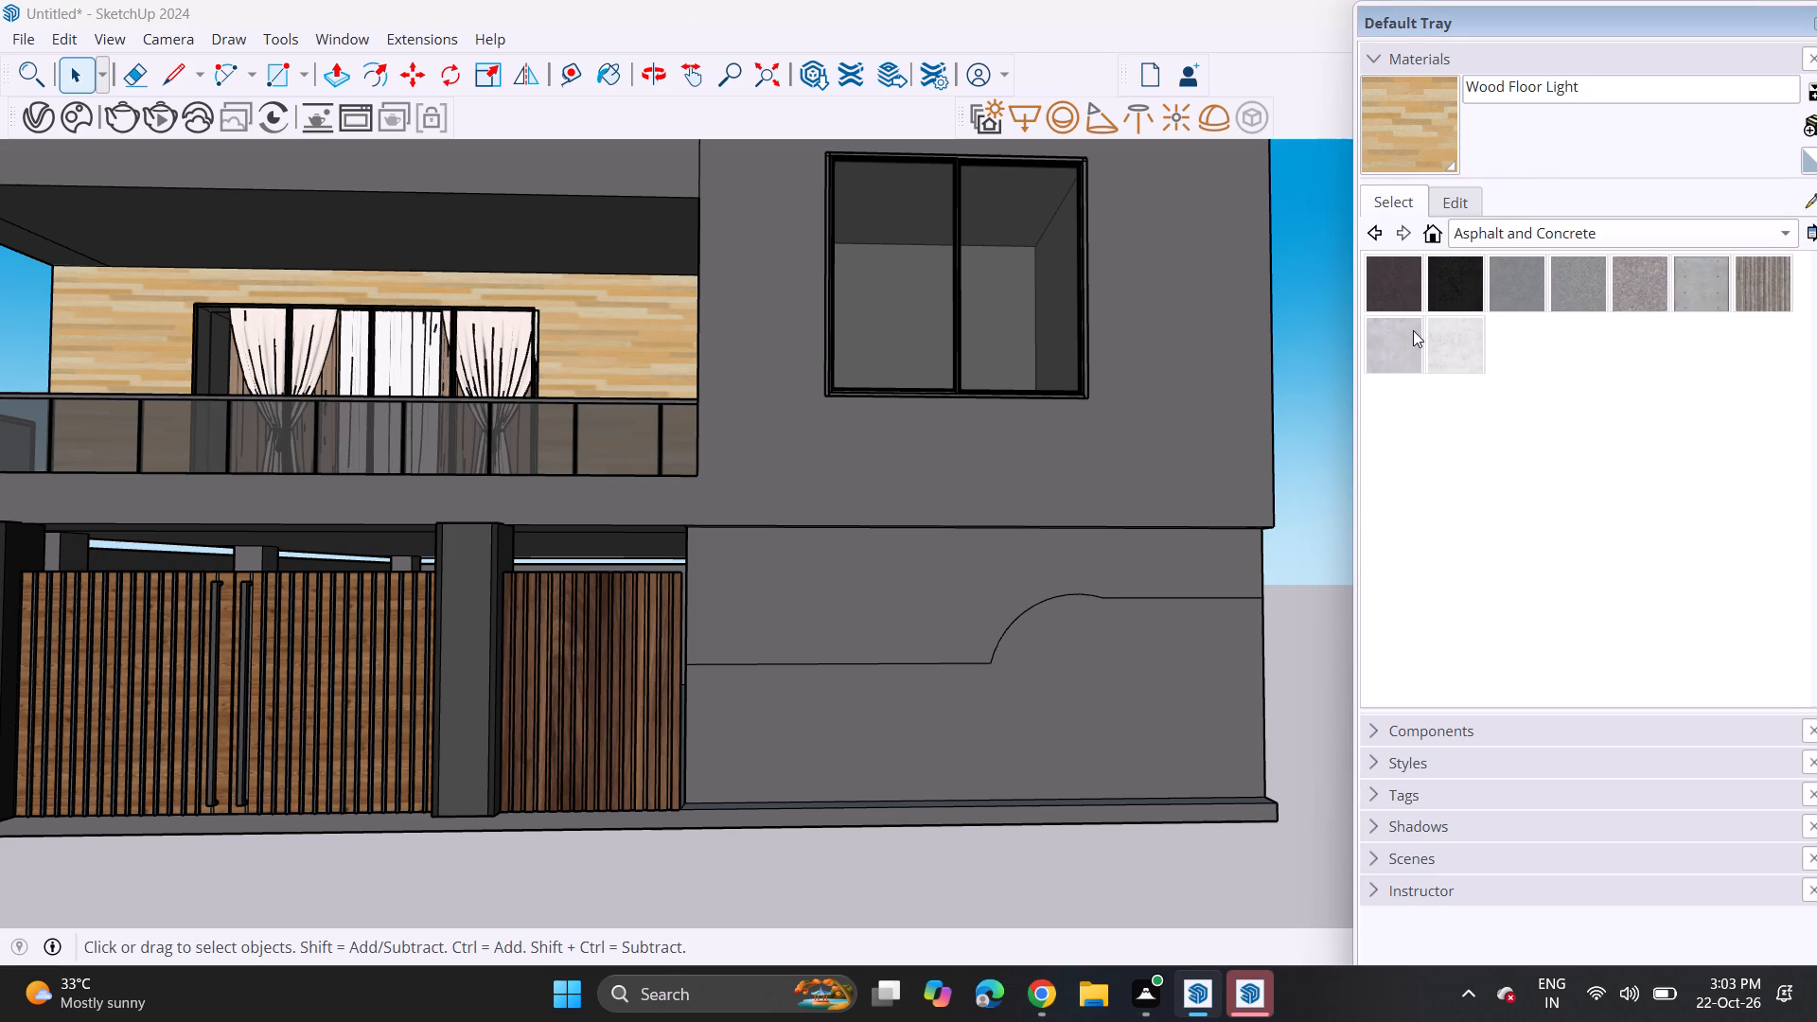
{"action": "left_click", "coordinate": [1450, 338]}
{"action": "left_click", "coordinate": [1133, 708]}
Draw a small rectangle on the blank front wall beside the middle balcony, near the wall's upper inner corner.
{"action": "scroll", "coordinate": [1012, 731], "scroll_direction": "down", "scroll_amount": 6}
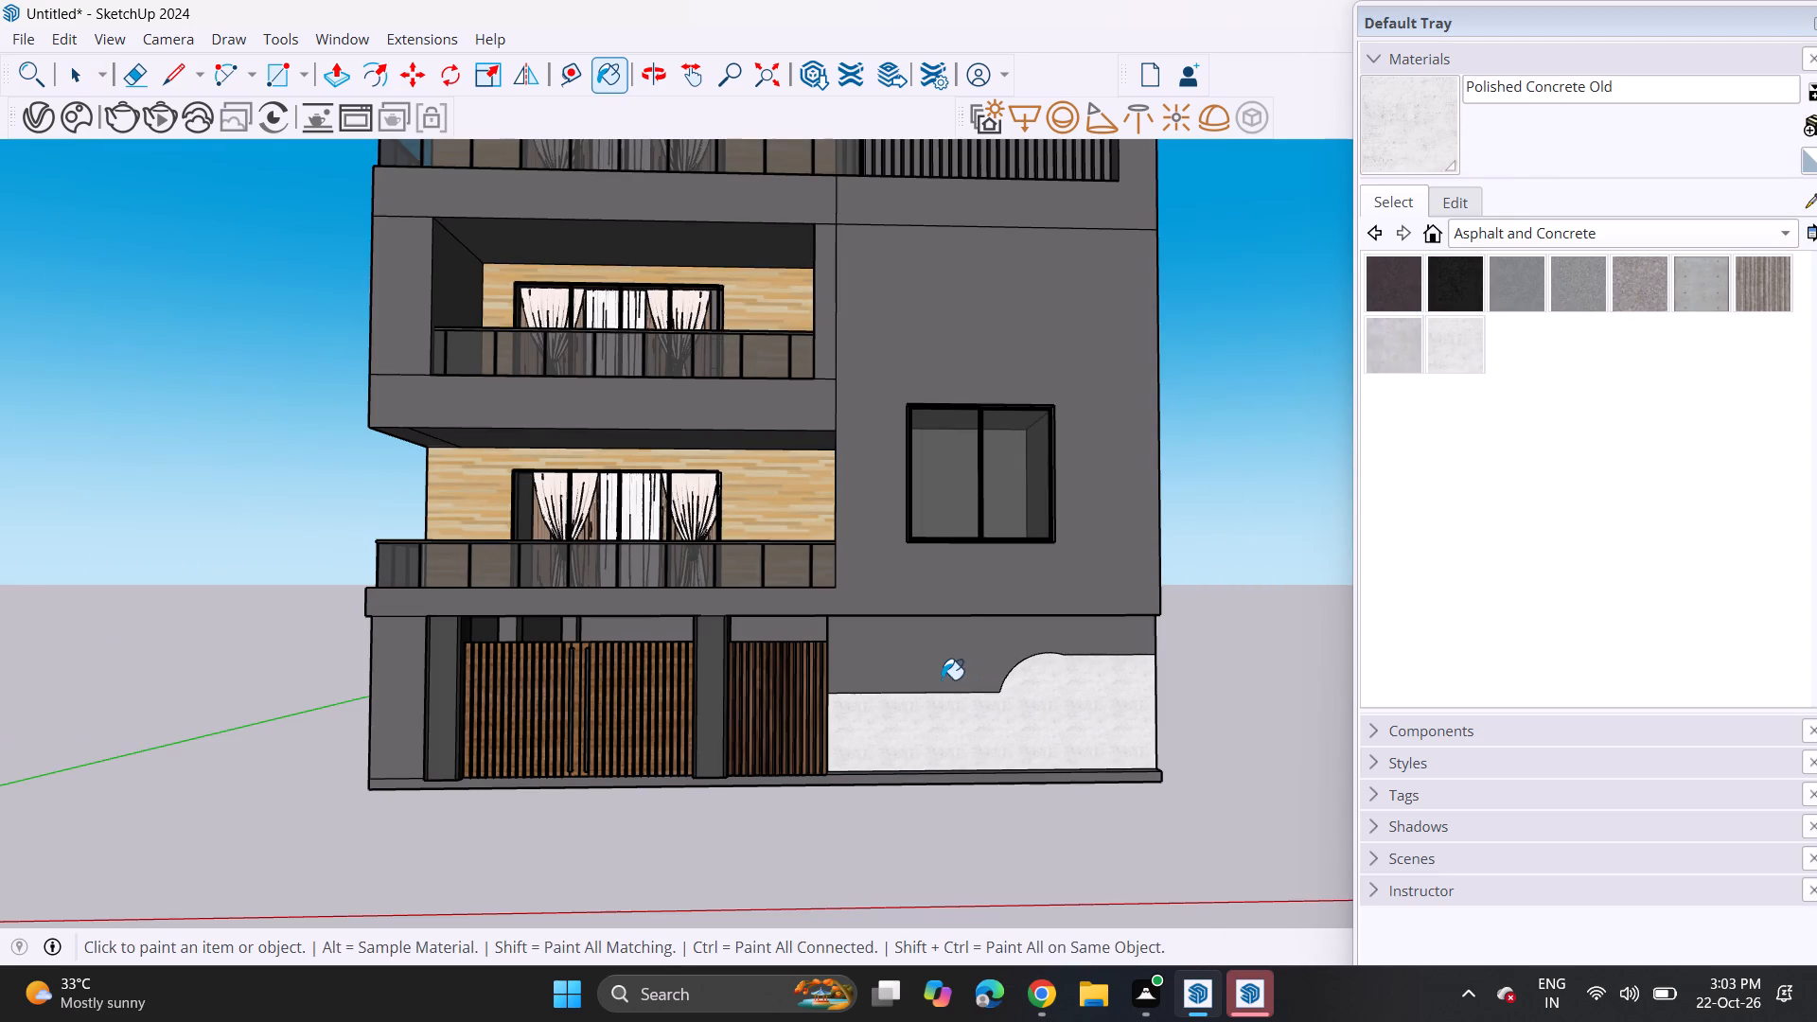
{"action": "middle_click_drag", "start_coordinate": [940, 678], "coordinate": [1066, 801], "text": "shift"}
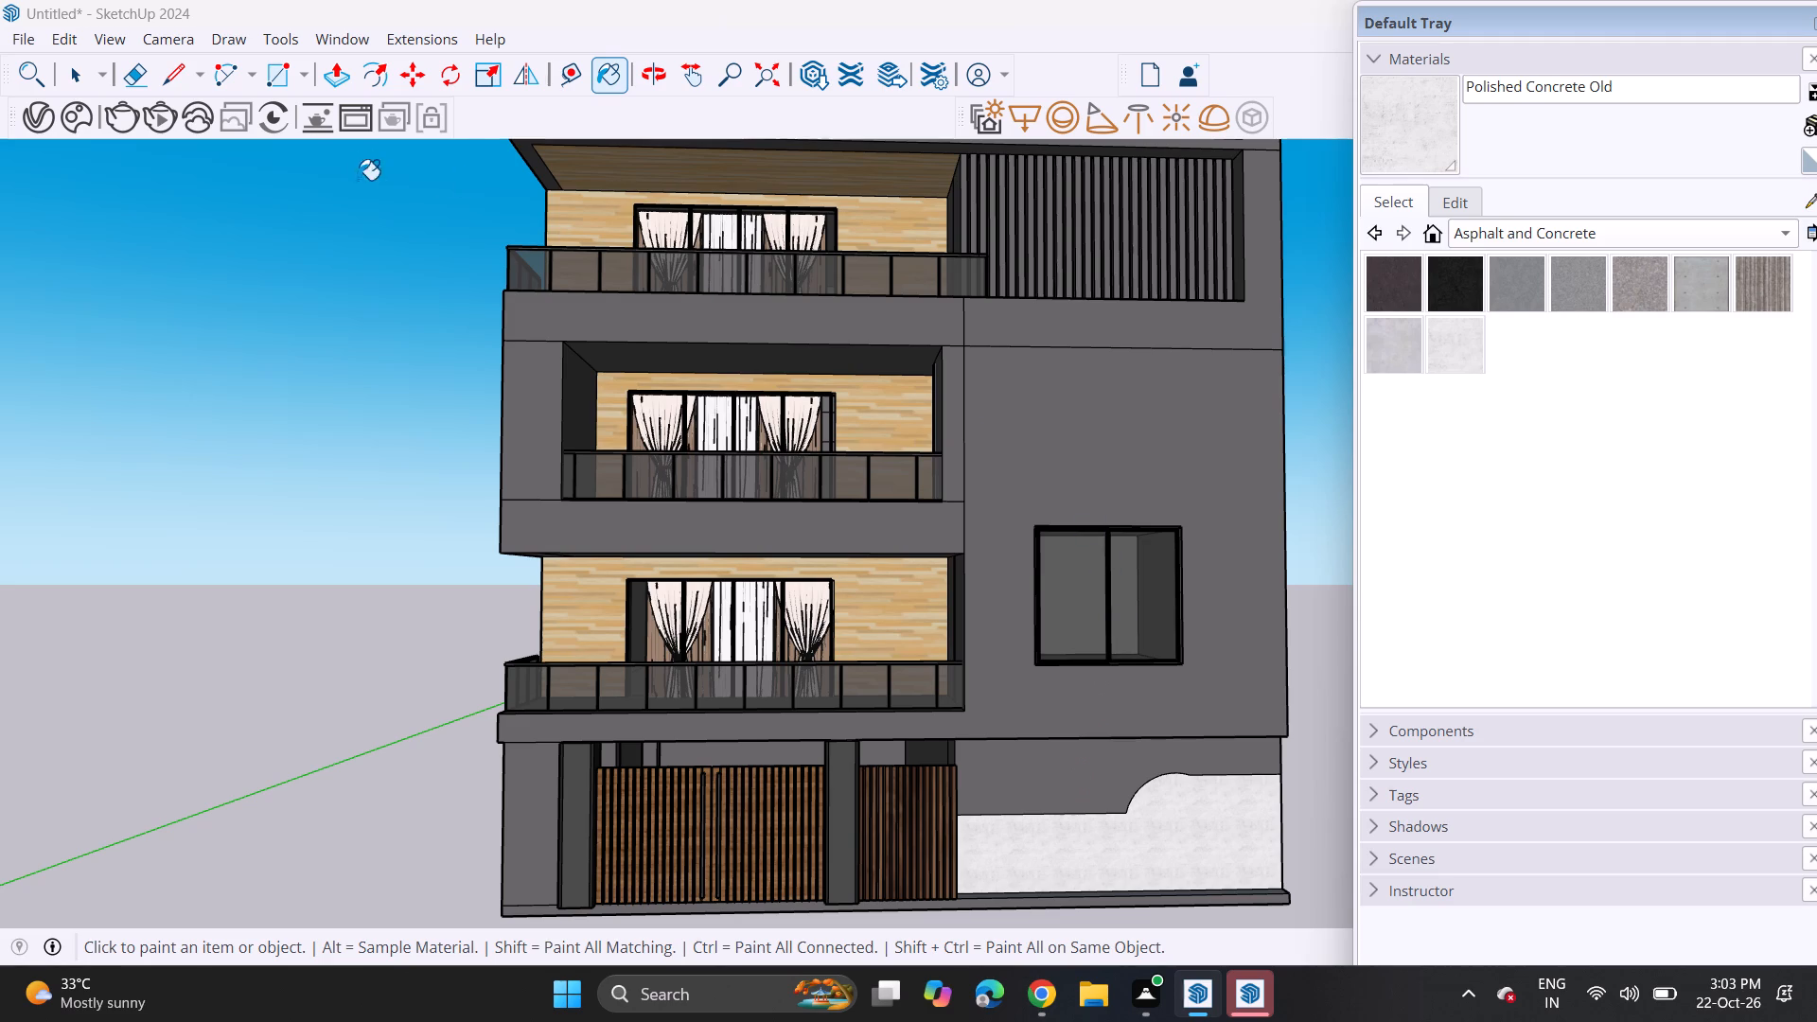
{"action": "left_click", "coordinate": [271, 83]}
{"action": "key", "text": "space"}
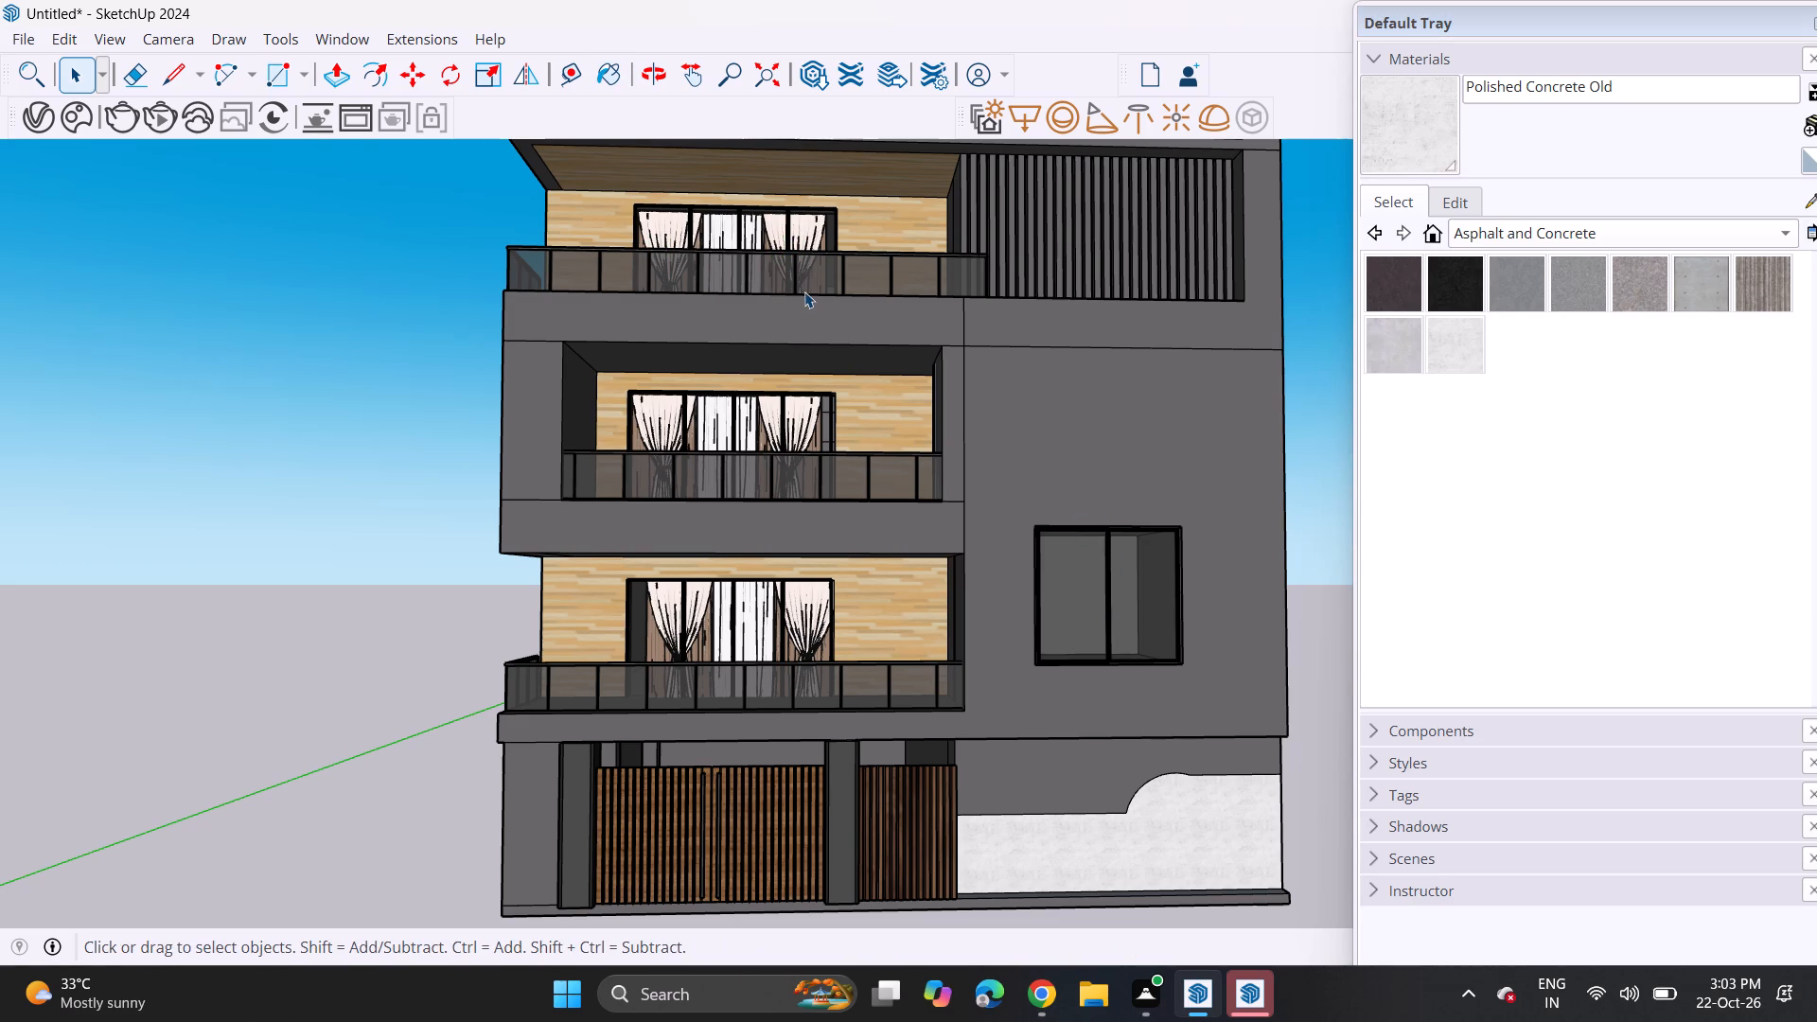
{"action": "scroll", "coordinate": [804, 291], "scroll_direction": "up", "scroll_amount": 5}
{"action": "left_click", "coordinate": [270, 73]}
{"action": "scroll", "coordinate": [771, 400], "scroll_direction": "up", "scroll_amount": 1}
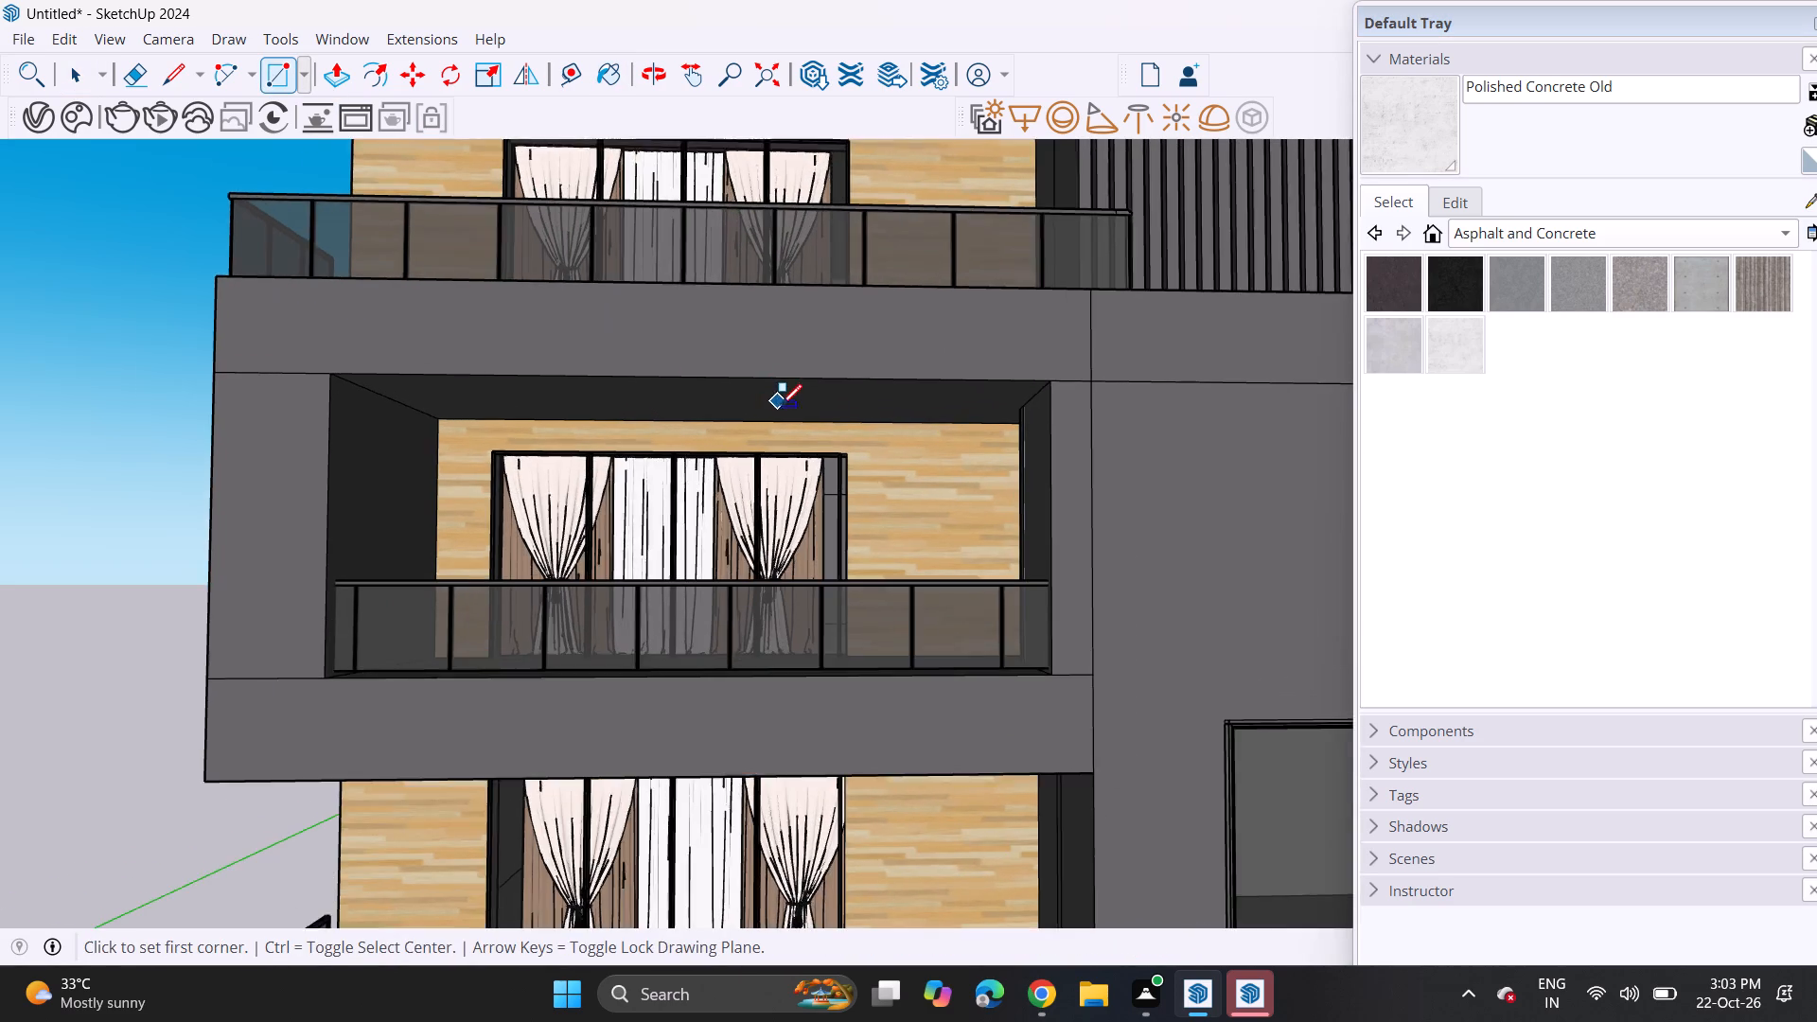
{"action": "scroll", "coordinate": [781, 405], "scroll_direction": "up", "scroll_amount": 1}
{"action": "middle_click_drag", "start_coordinate": [777, 405], "coordinate": [494, 414], "text": "shift"}
{"action": "scroll", "coordinate": [847, 440], "scroll_direction": "up", "scroll_amount": 6}
{"action": "left_click", "coordinate": [855, 423]}
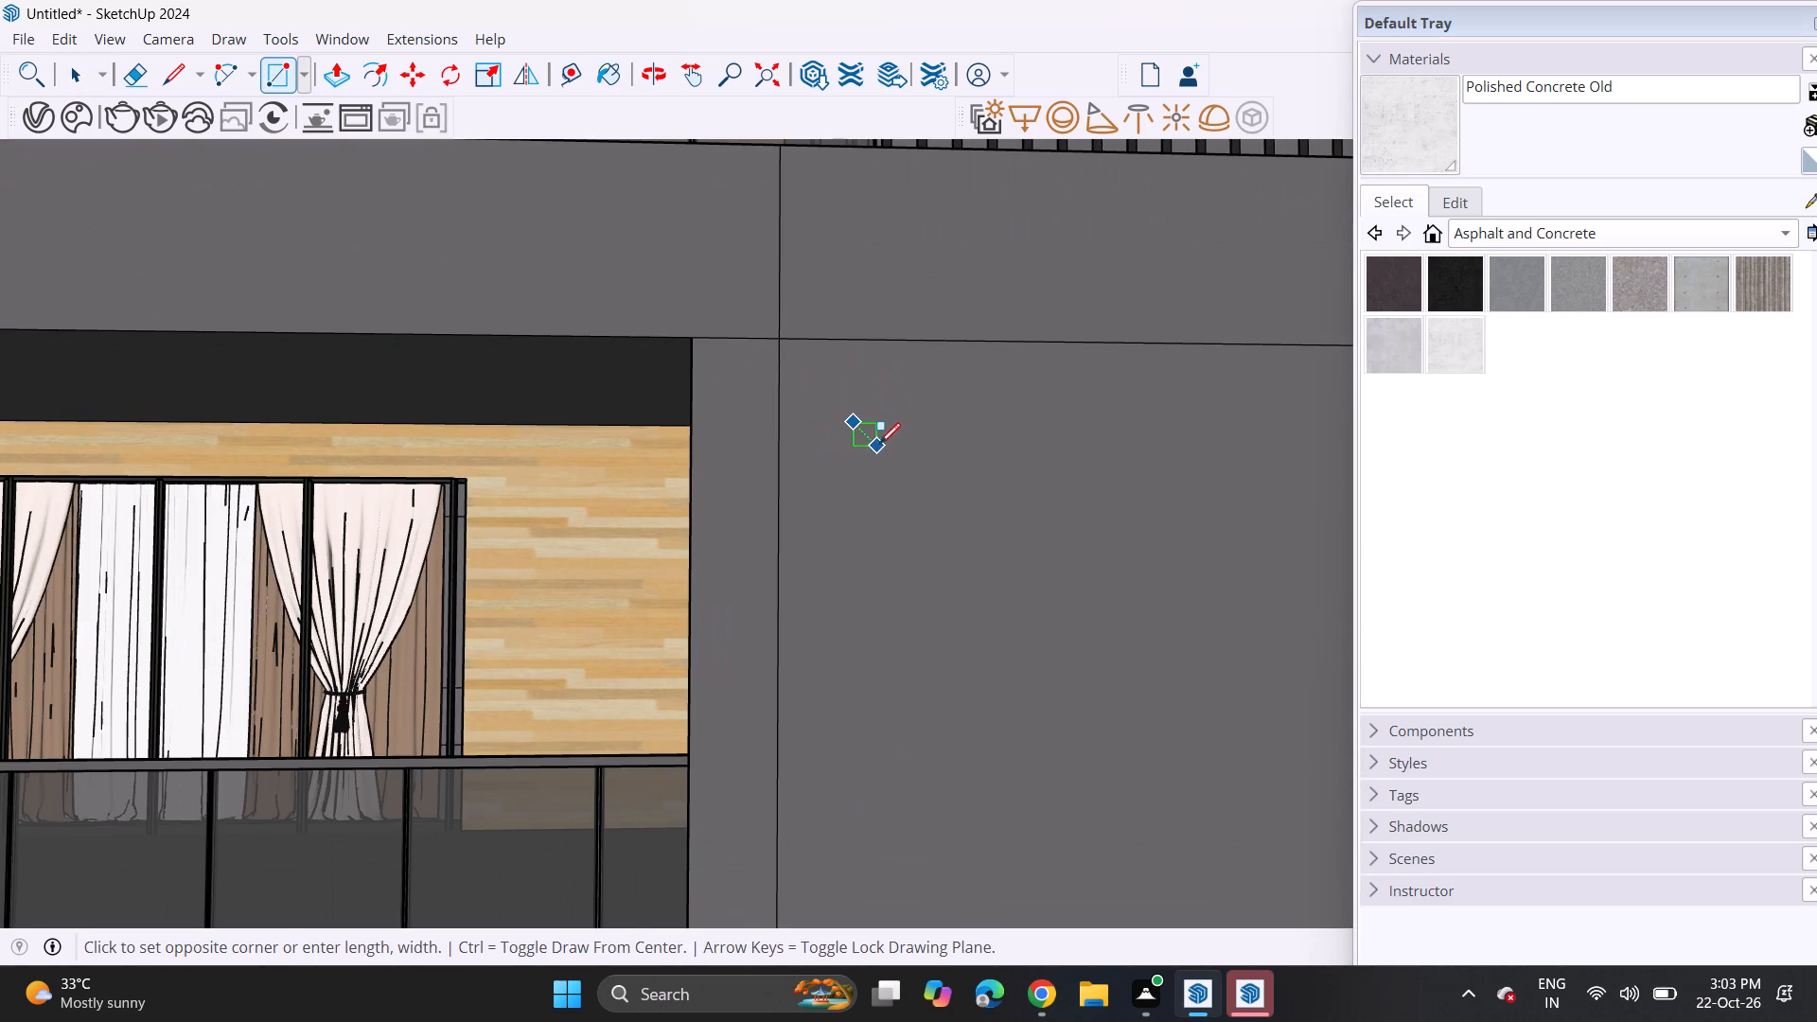
{"action": "left_click", "coordinate": [900, 461]}
{"action": "key", "text": "space"}
Select the small rectangle with its edges and paint it with Polished Concrete Old.
{"action": "double_click", "coordinate": [876, 448]}
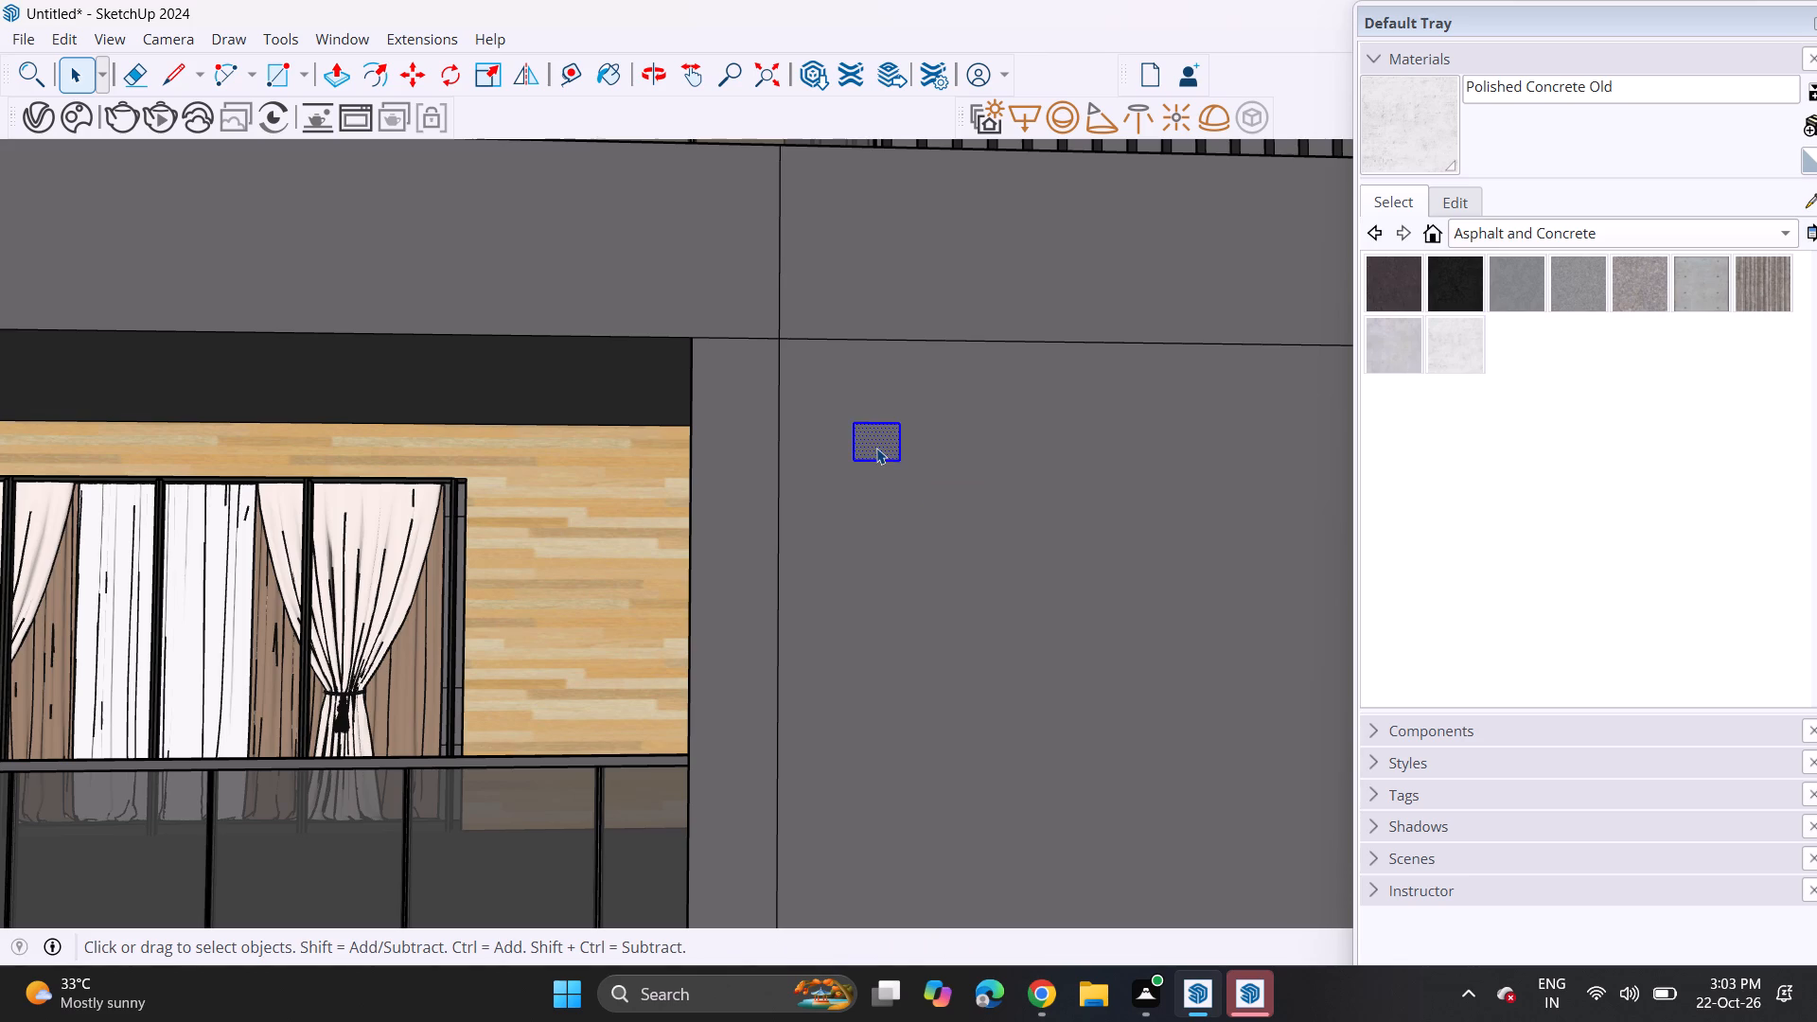
{"action": "scroll", "coordinate": [876, 468], "scroll_direction": "up", "scroll_amount": 4}
{"action": "key", "text": "m"}
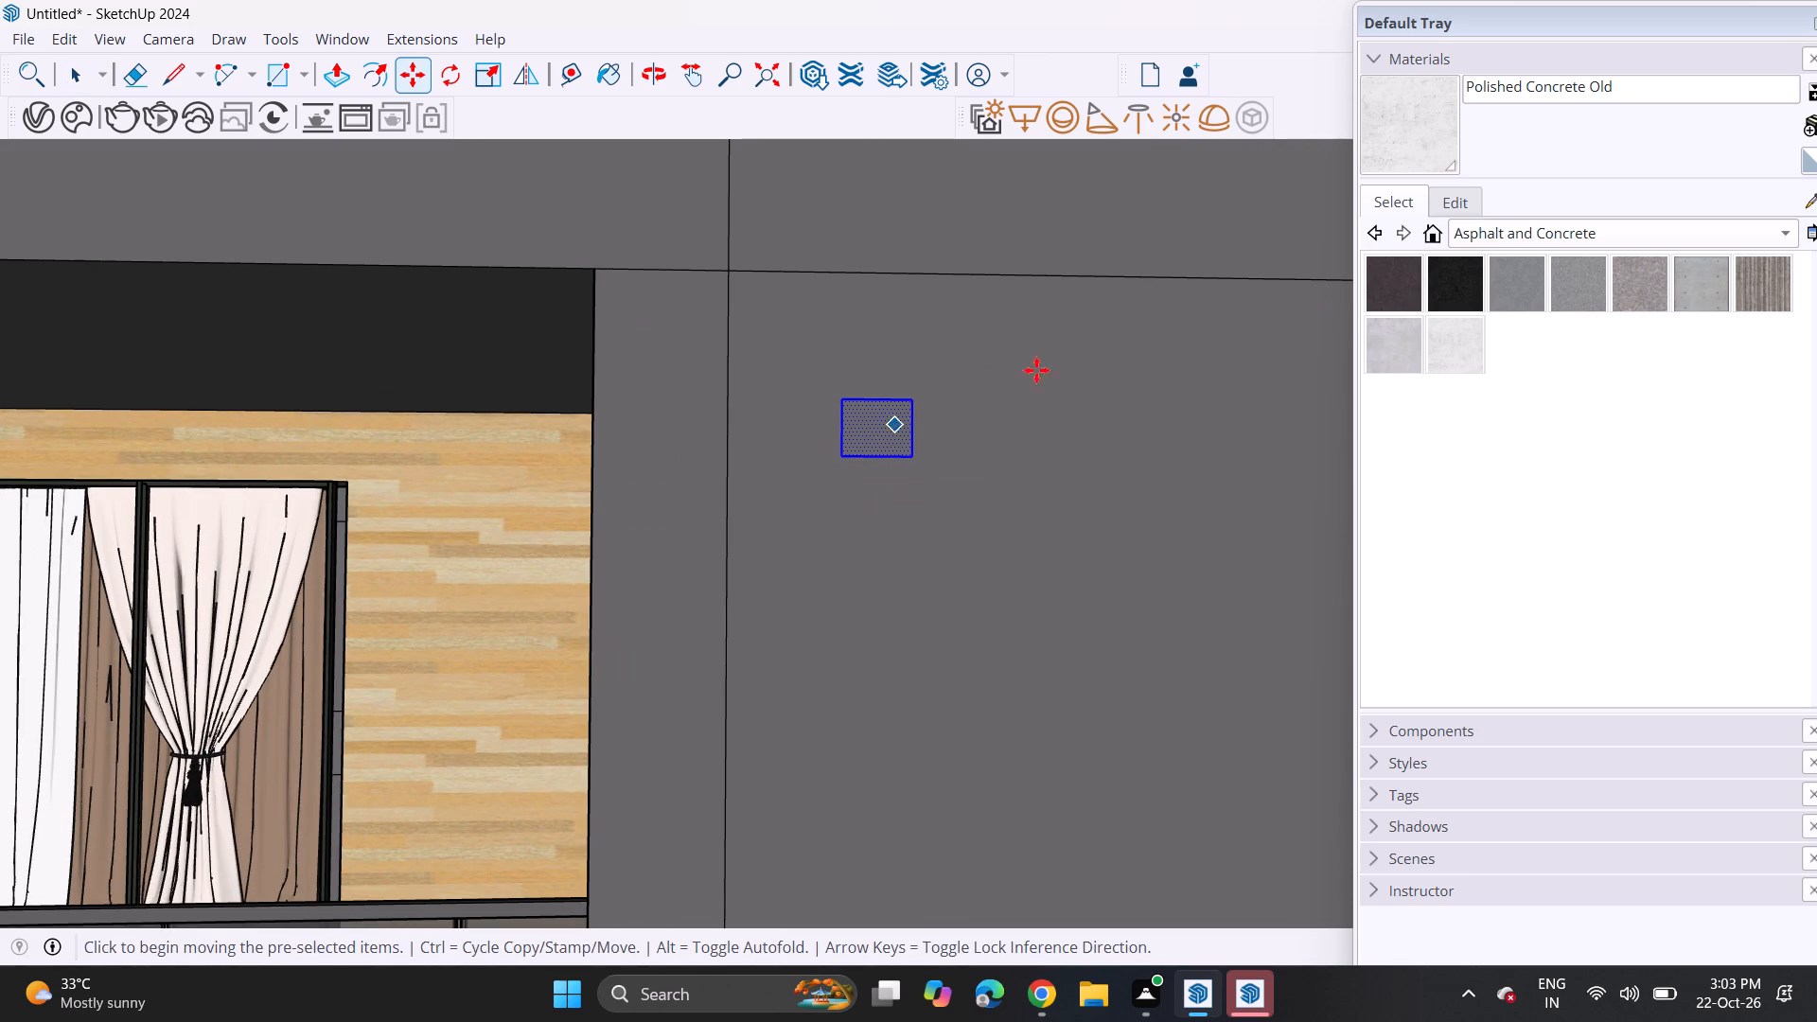
{"action": "left_click", "coordinate": [1434, 364]}
{"action": "left_click", "coordinate": [881, 445]}
{"action": "key", "text": "space"}
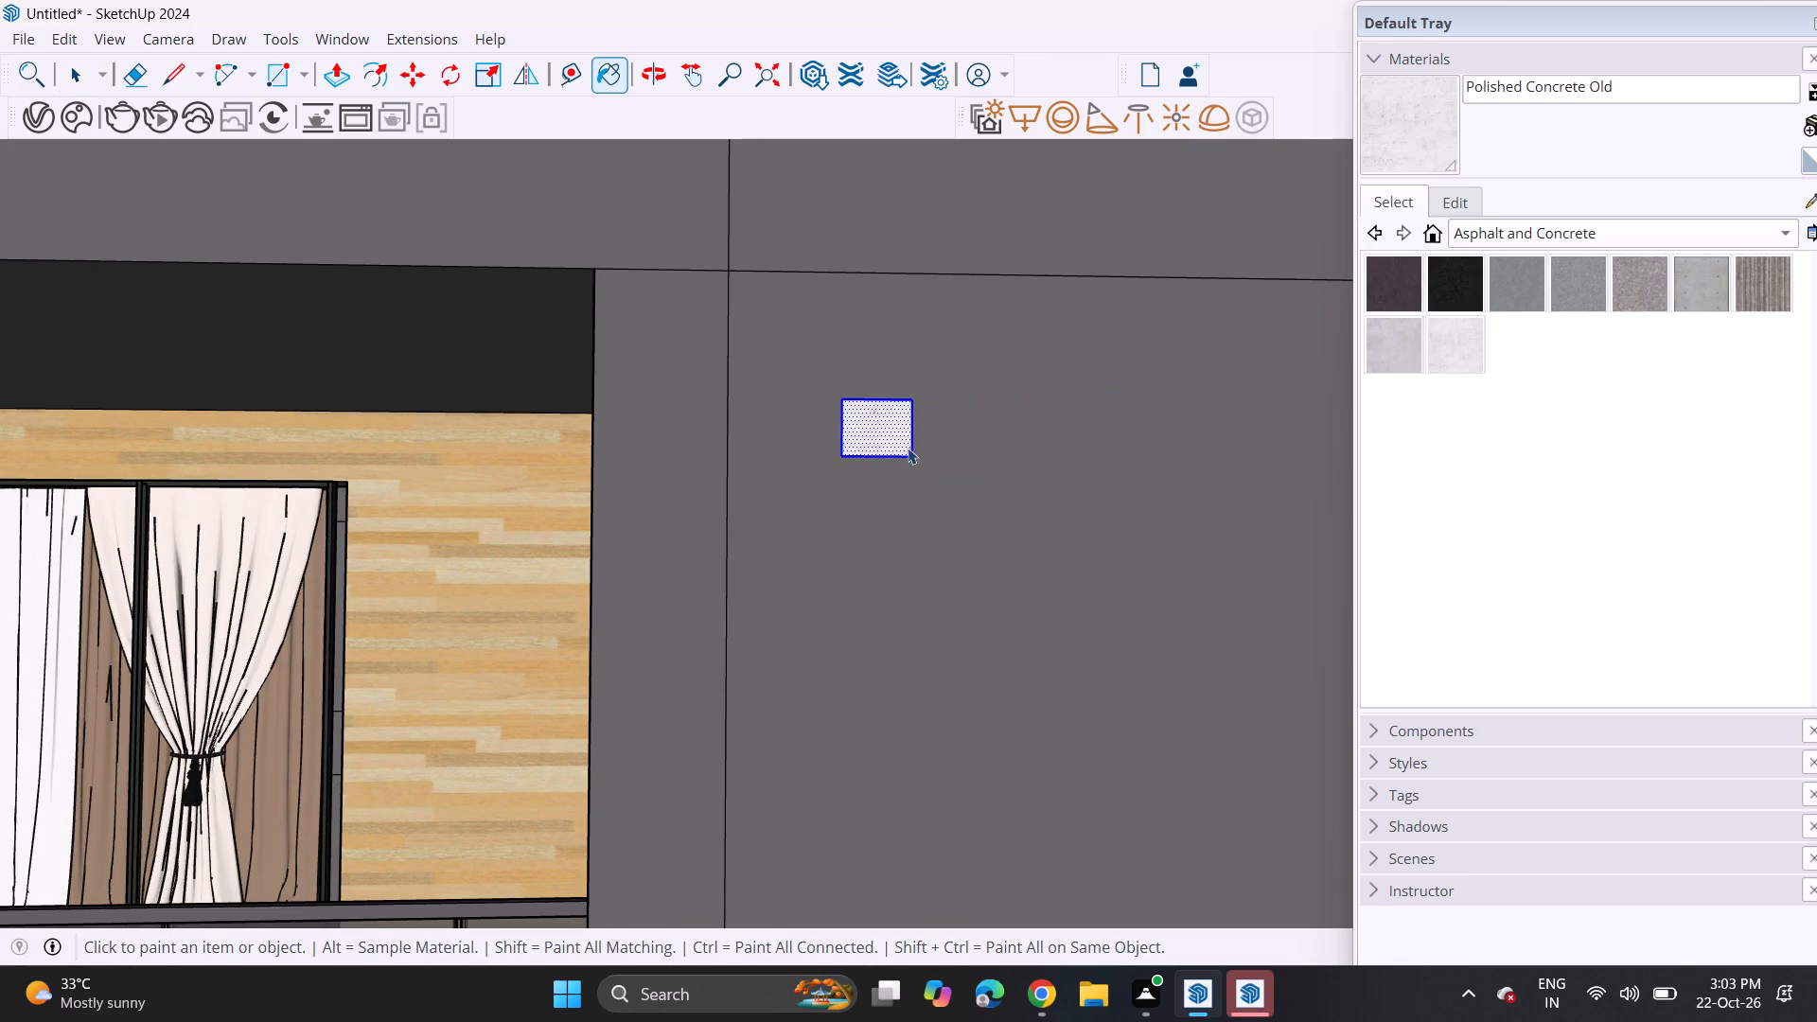
Copy the small concrete tile sideways with a narrow gap and array it as 10 copies along the wall.
{"action": "key", "text": "m"}
{"action": "left_click", "coordinate": [835, 469]}
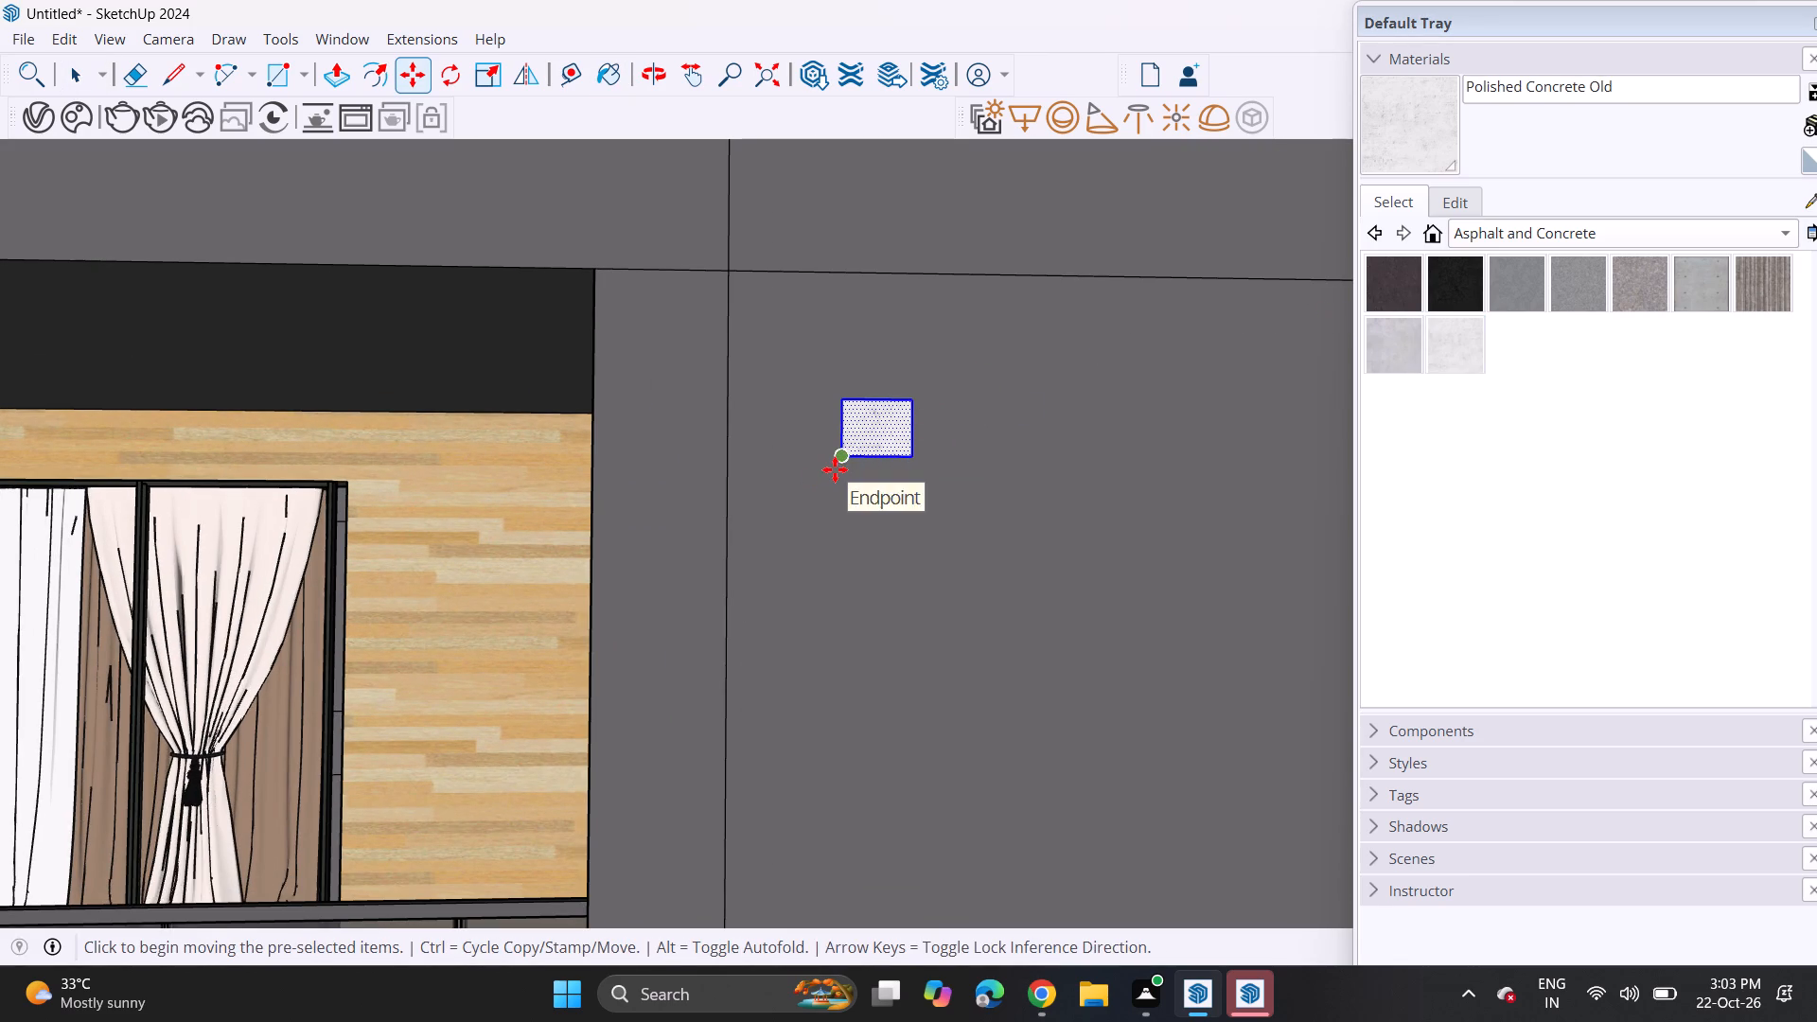
{"action": "left_click", "coordinate": [924, 462]}
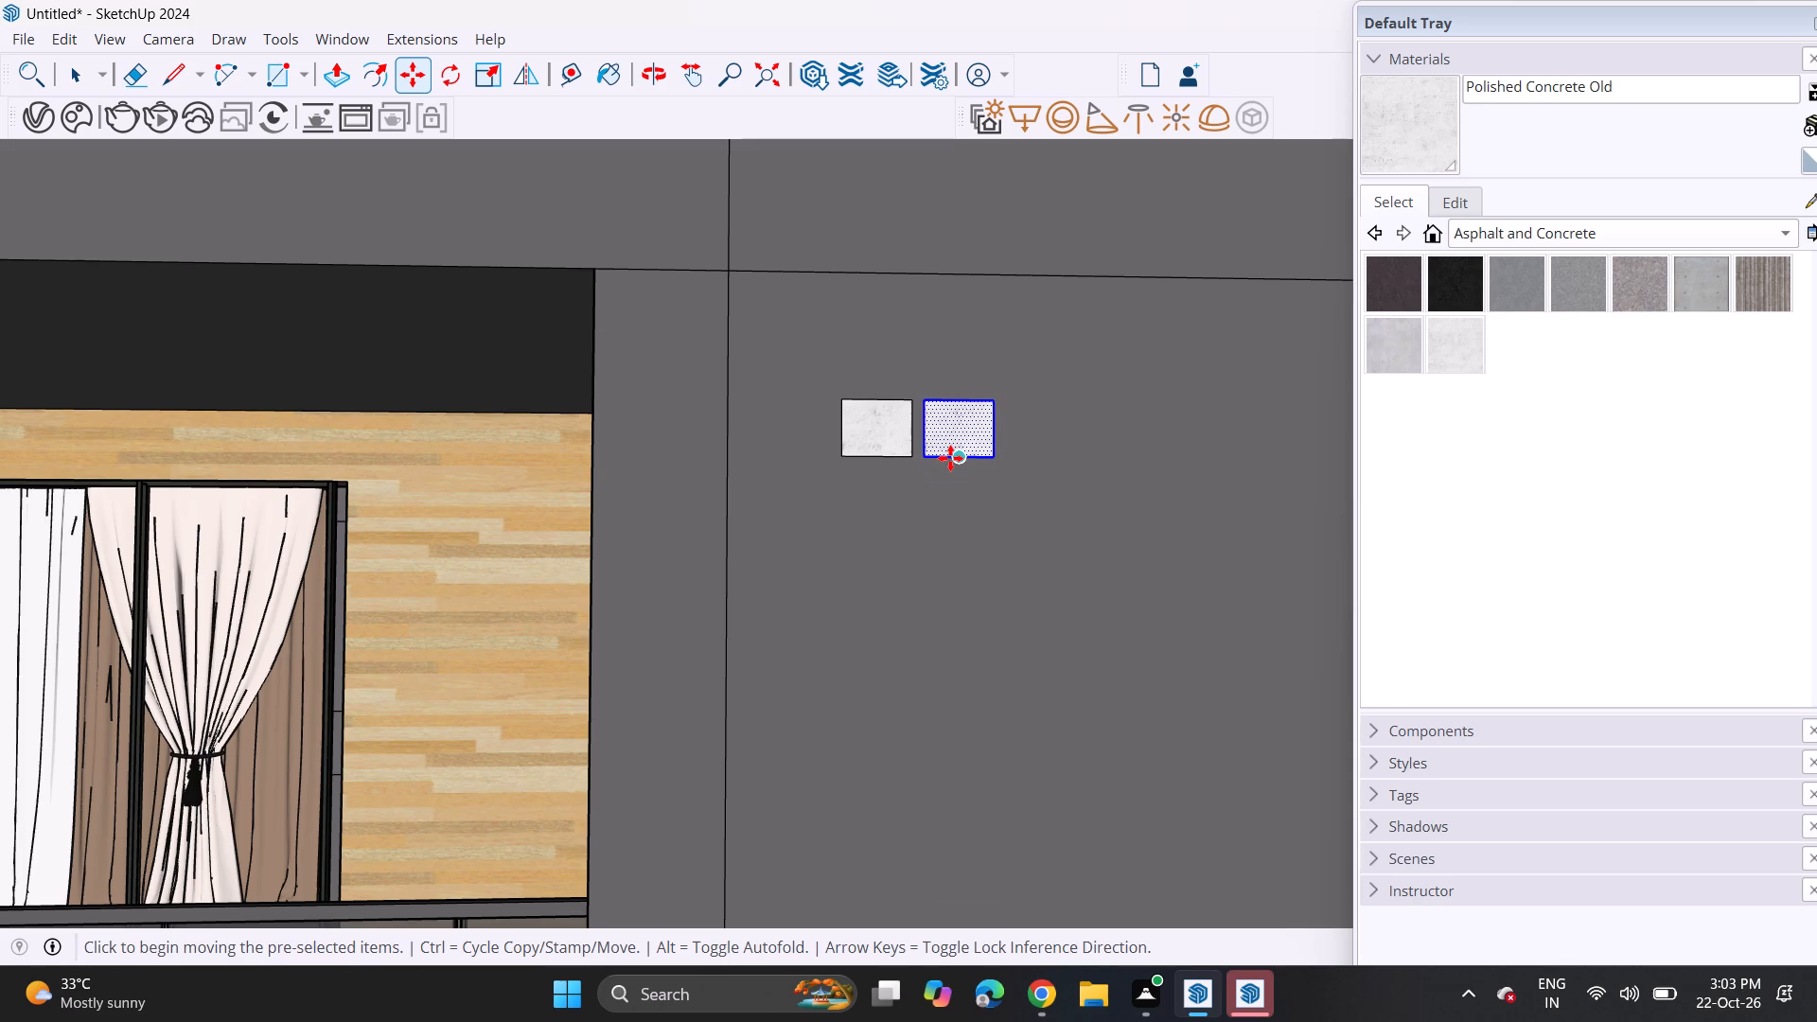
{"action": "type", "text": "*10"}
{"action": "key", "text": "Return"}
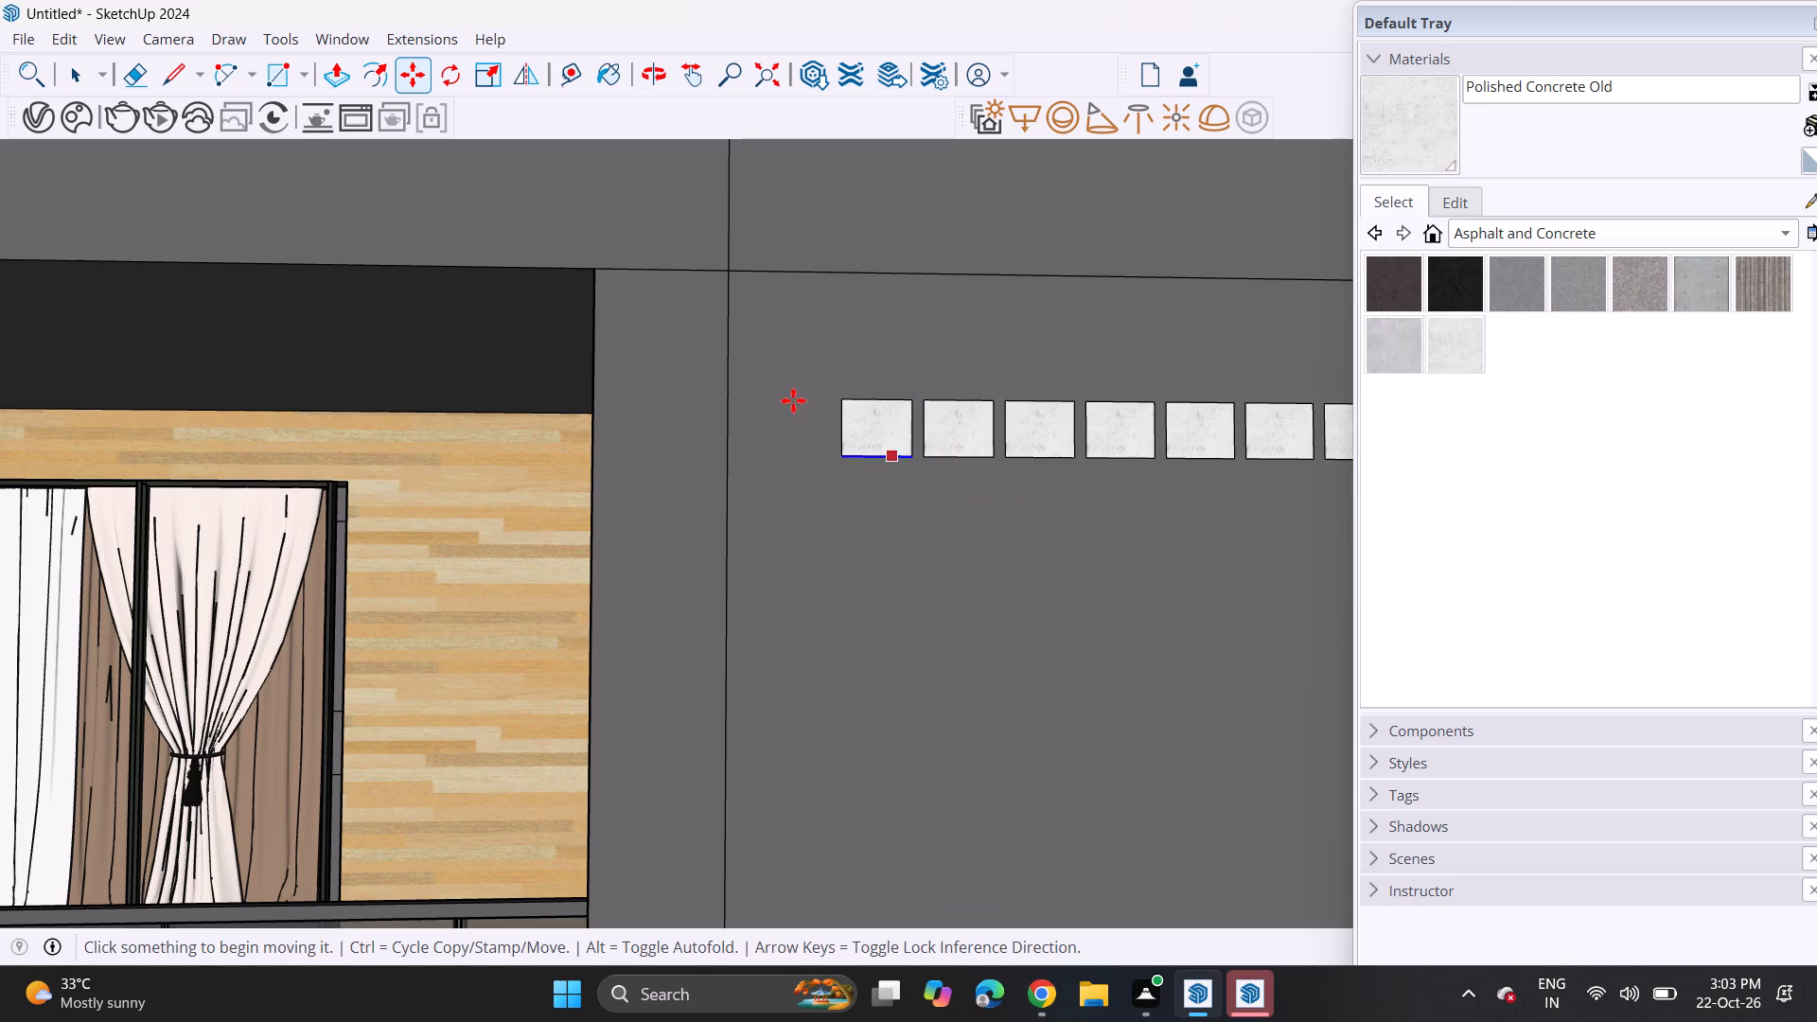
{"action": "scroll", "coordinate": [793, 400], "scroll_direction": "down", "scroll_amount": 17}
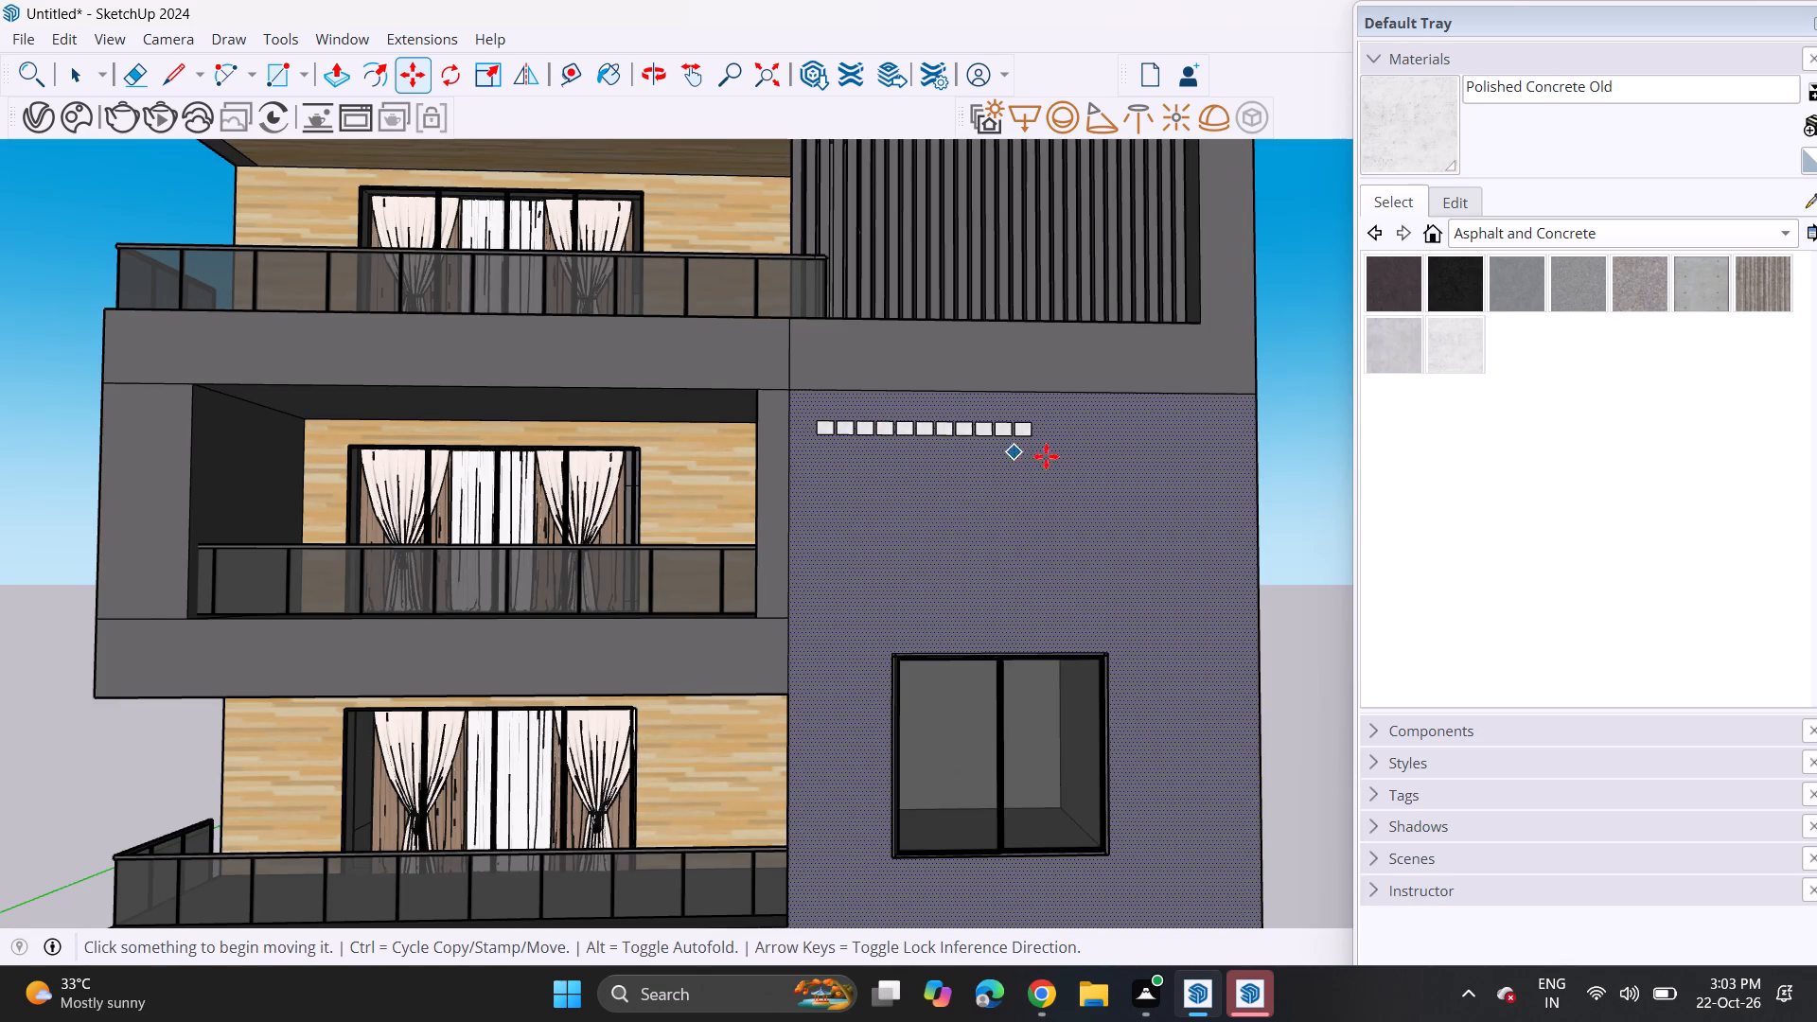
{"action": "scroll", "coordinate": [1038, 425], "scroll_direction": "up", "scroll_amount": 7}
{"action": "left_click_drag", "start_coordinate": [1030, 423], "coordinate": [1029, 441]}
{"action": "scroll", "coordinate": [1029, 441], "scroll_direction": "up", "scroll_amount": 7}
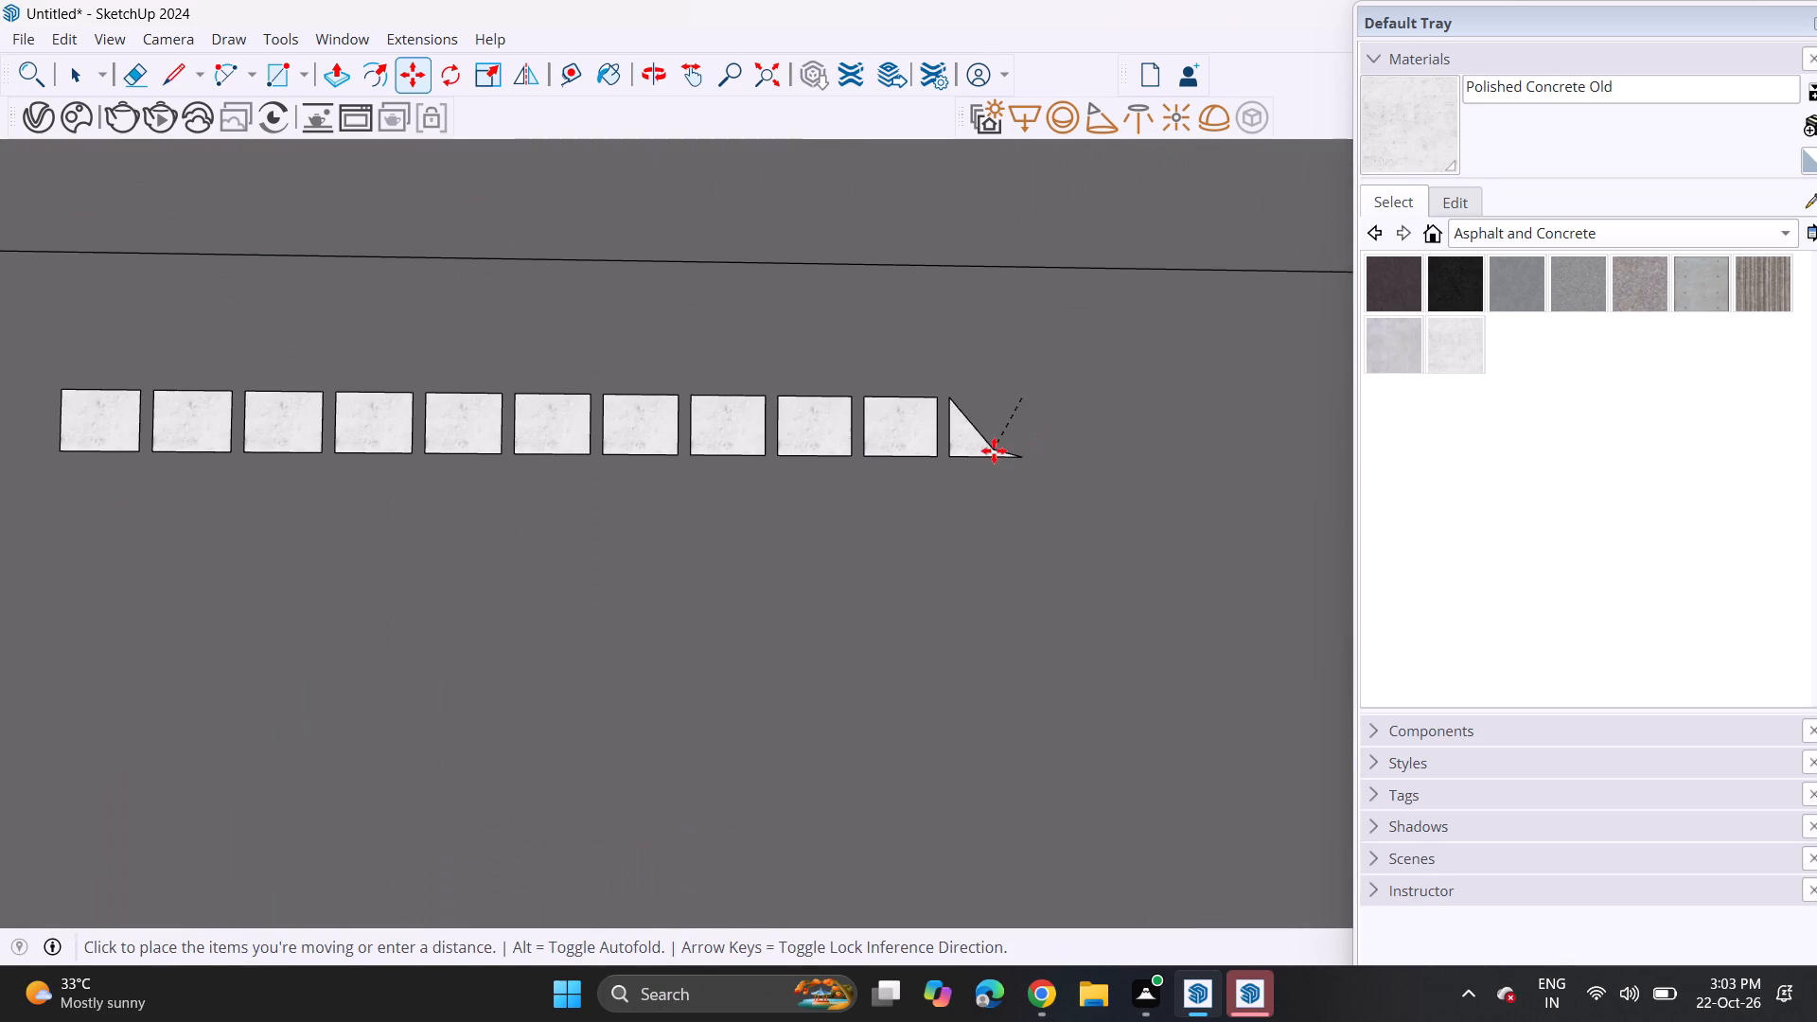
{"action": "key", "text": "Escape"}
Copy the outermost tile of the row at the same spacing and array it 10 more times towards the wall's outer edge.
{"action": "scroll", "coordinate": [1005, 435], "scroll_direction": "up", "scroll_amount": 6}
{"action": "key", "text": "space"}
{"action": "double_click", "coordinate": [1002, 440]}
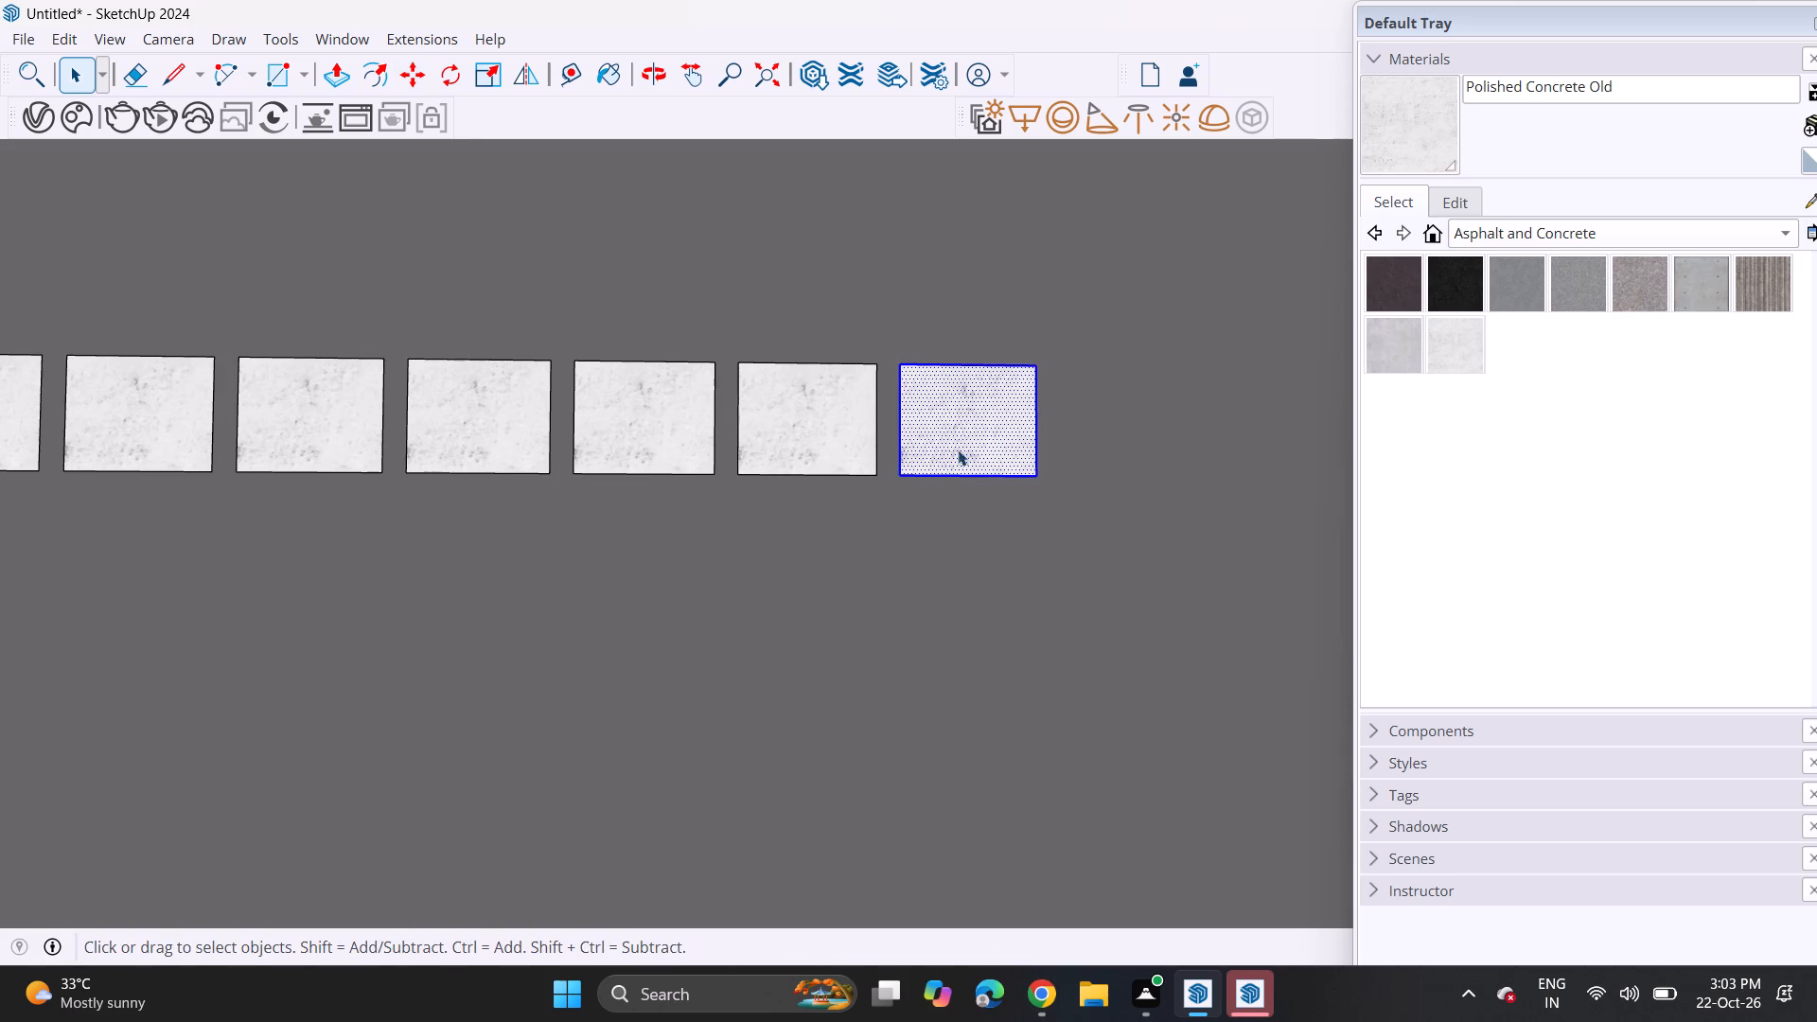
{"action": "key", "text": "m"}
{"action": "left_click", "coordinate": [878, 465]}
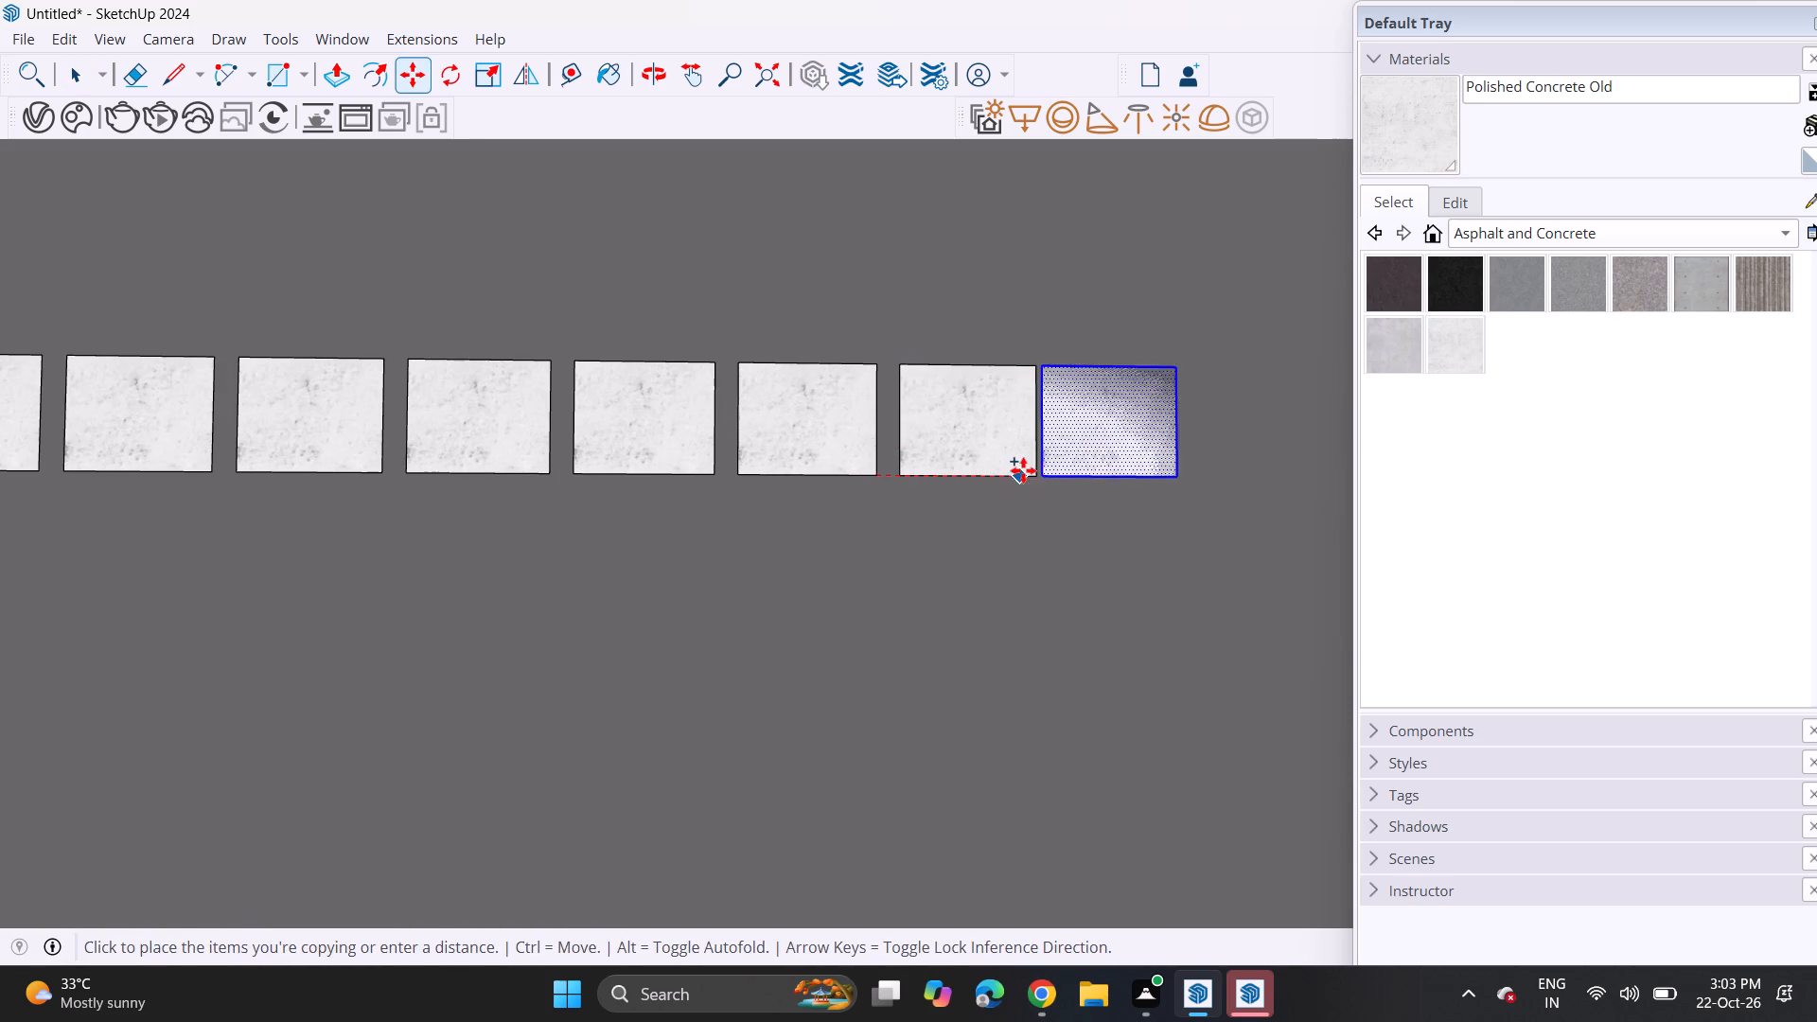
{"action": "left_click", "coordinate": [1030, 471]}
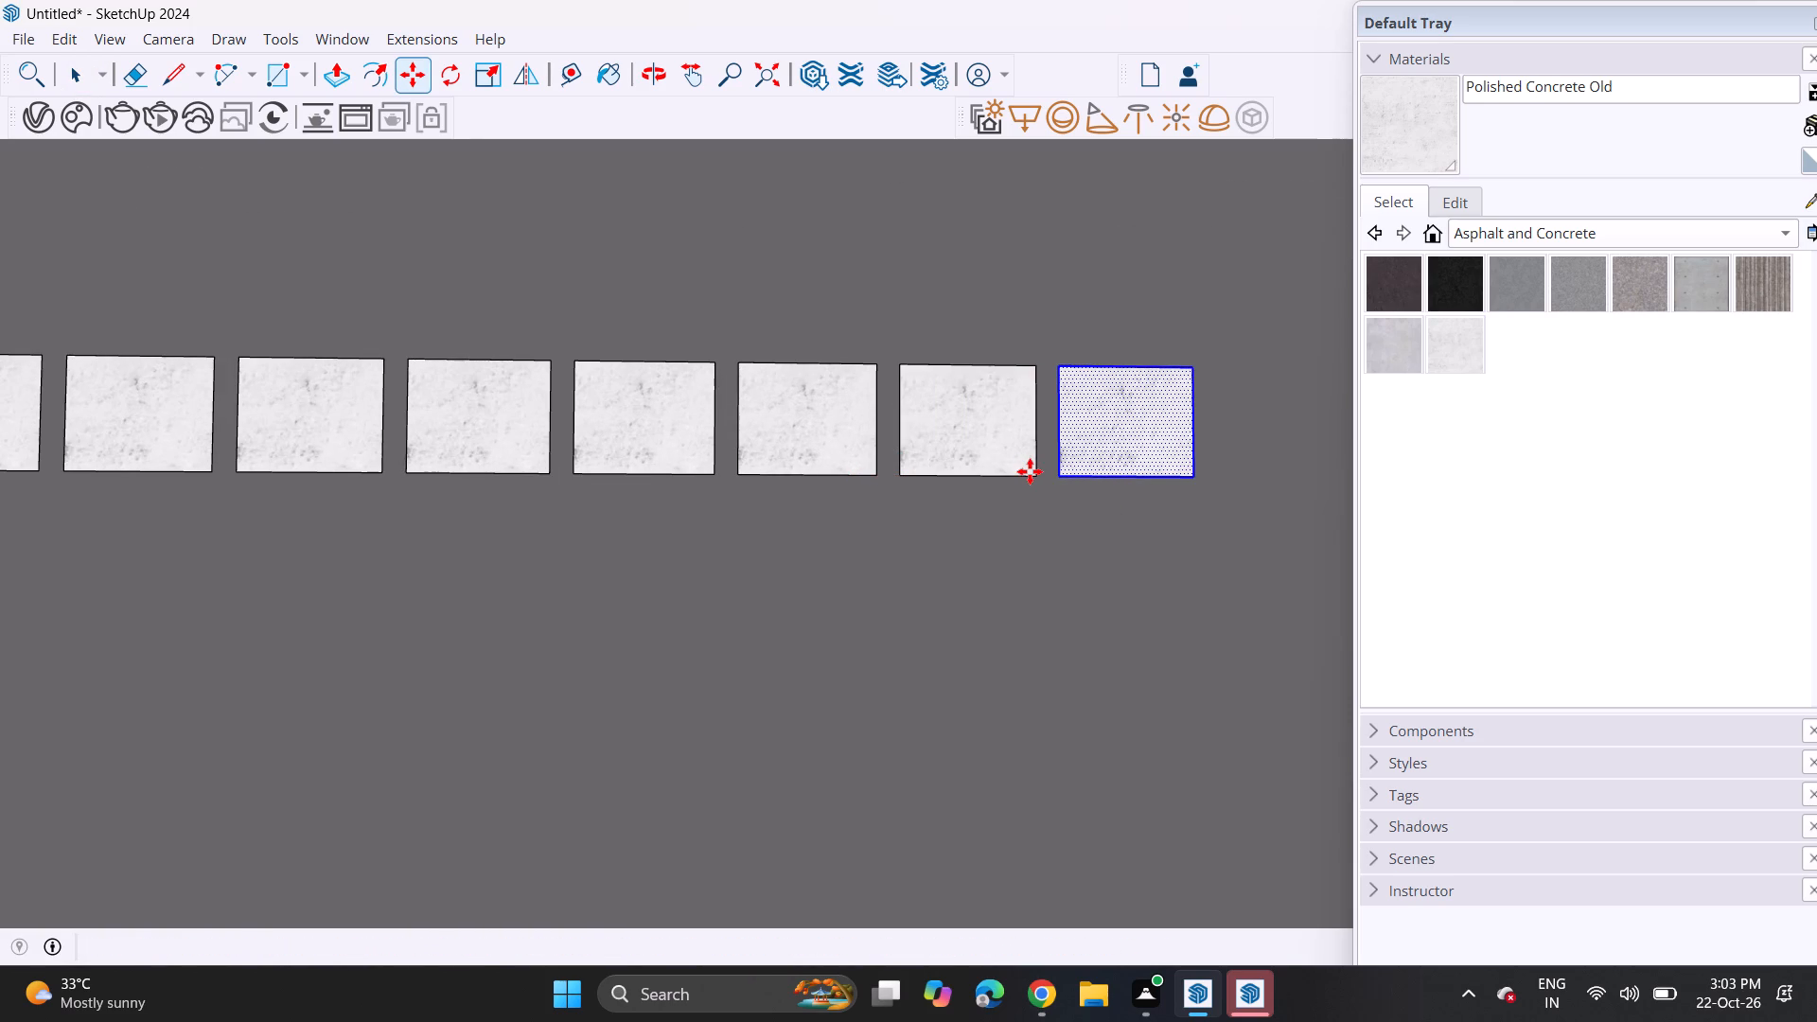
{"action": "key", "text": "shift+asterisk"}
{"action": "type", "text": "10"}
{"action": "key", "text": "Return"}
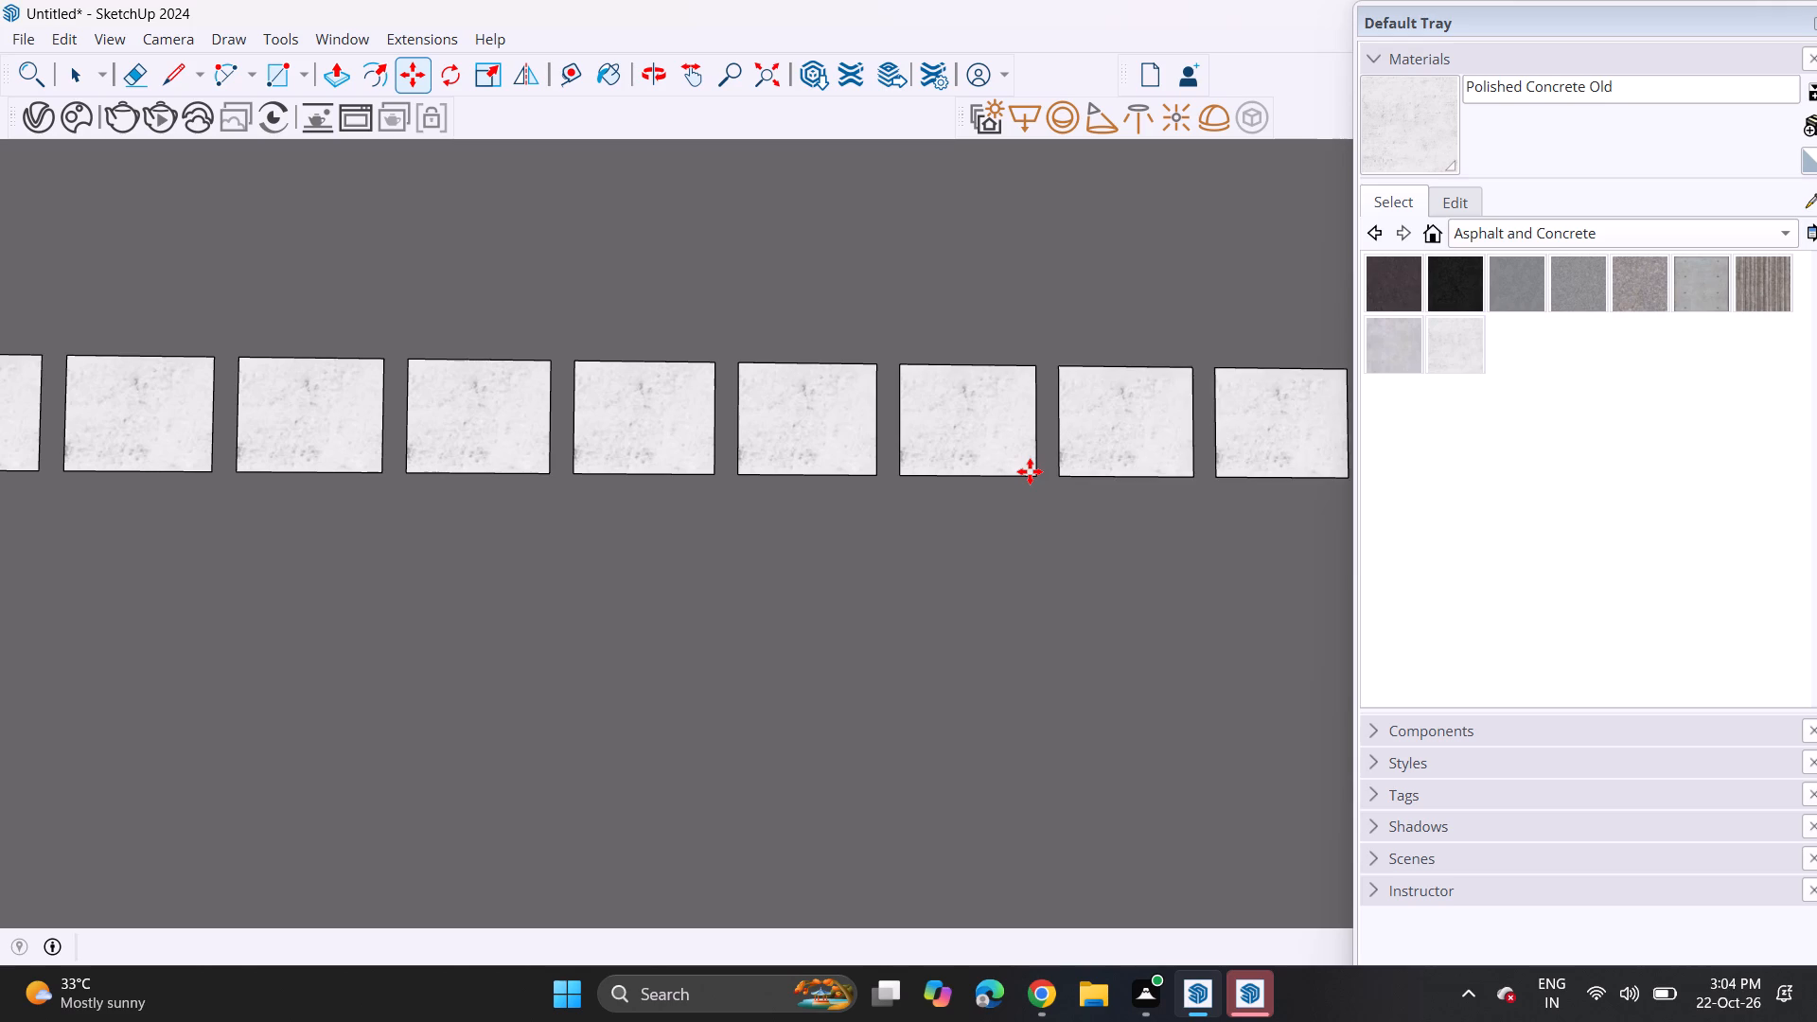
Select all 21 tiles with their edges and copy the row straight down, leaving a narrow gap below the original.
{"action": "scroll", "coordinate": [1021, 449], "scroll_direction": "down", "scroll_amount": 16}
{"action": "middle_click_drag", "start_coordinate": [1027, 465], "coordinate": [805, 442]}
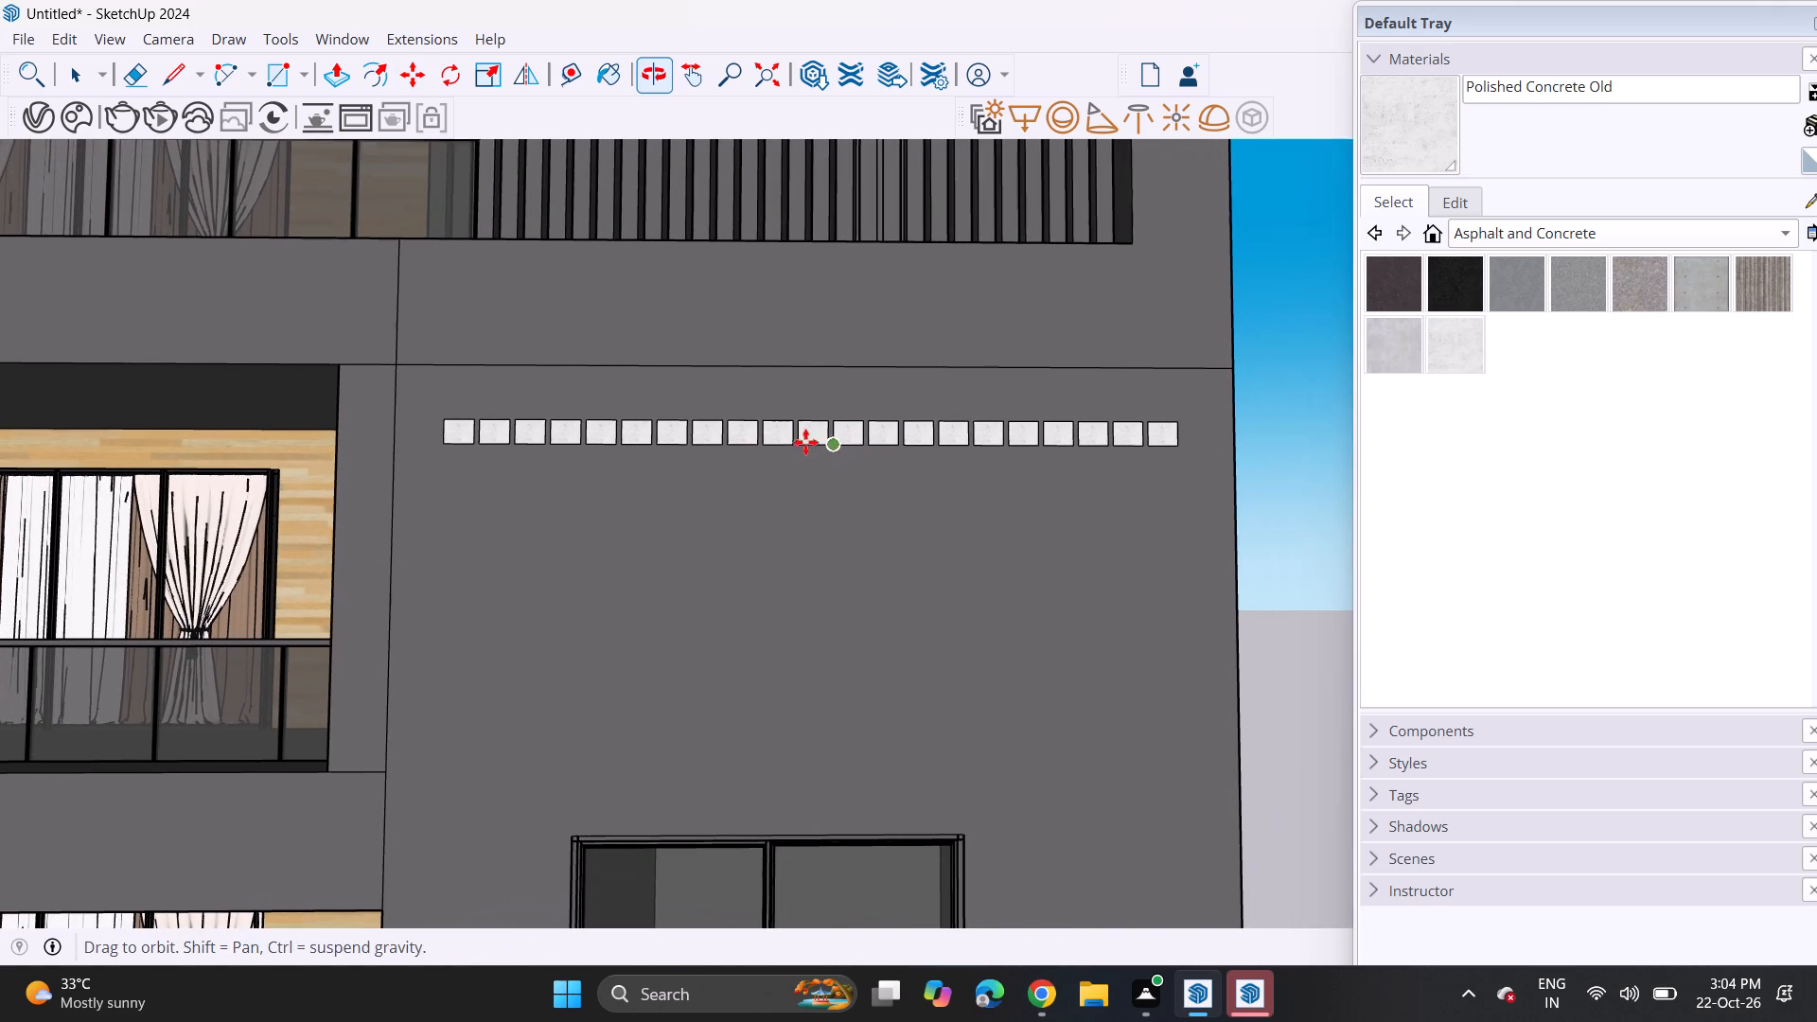
{"action": "middle_click_drag", "start_coordinate": [805, 442], "coordinate": [817, 439]}
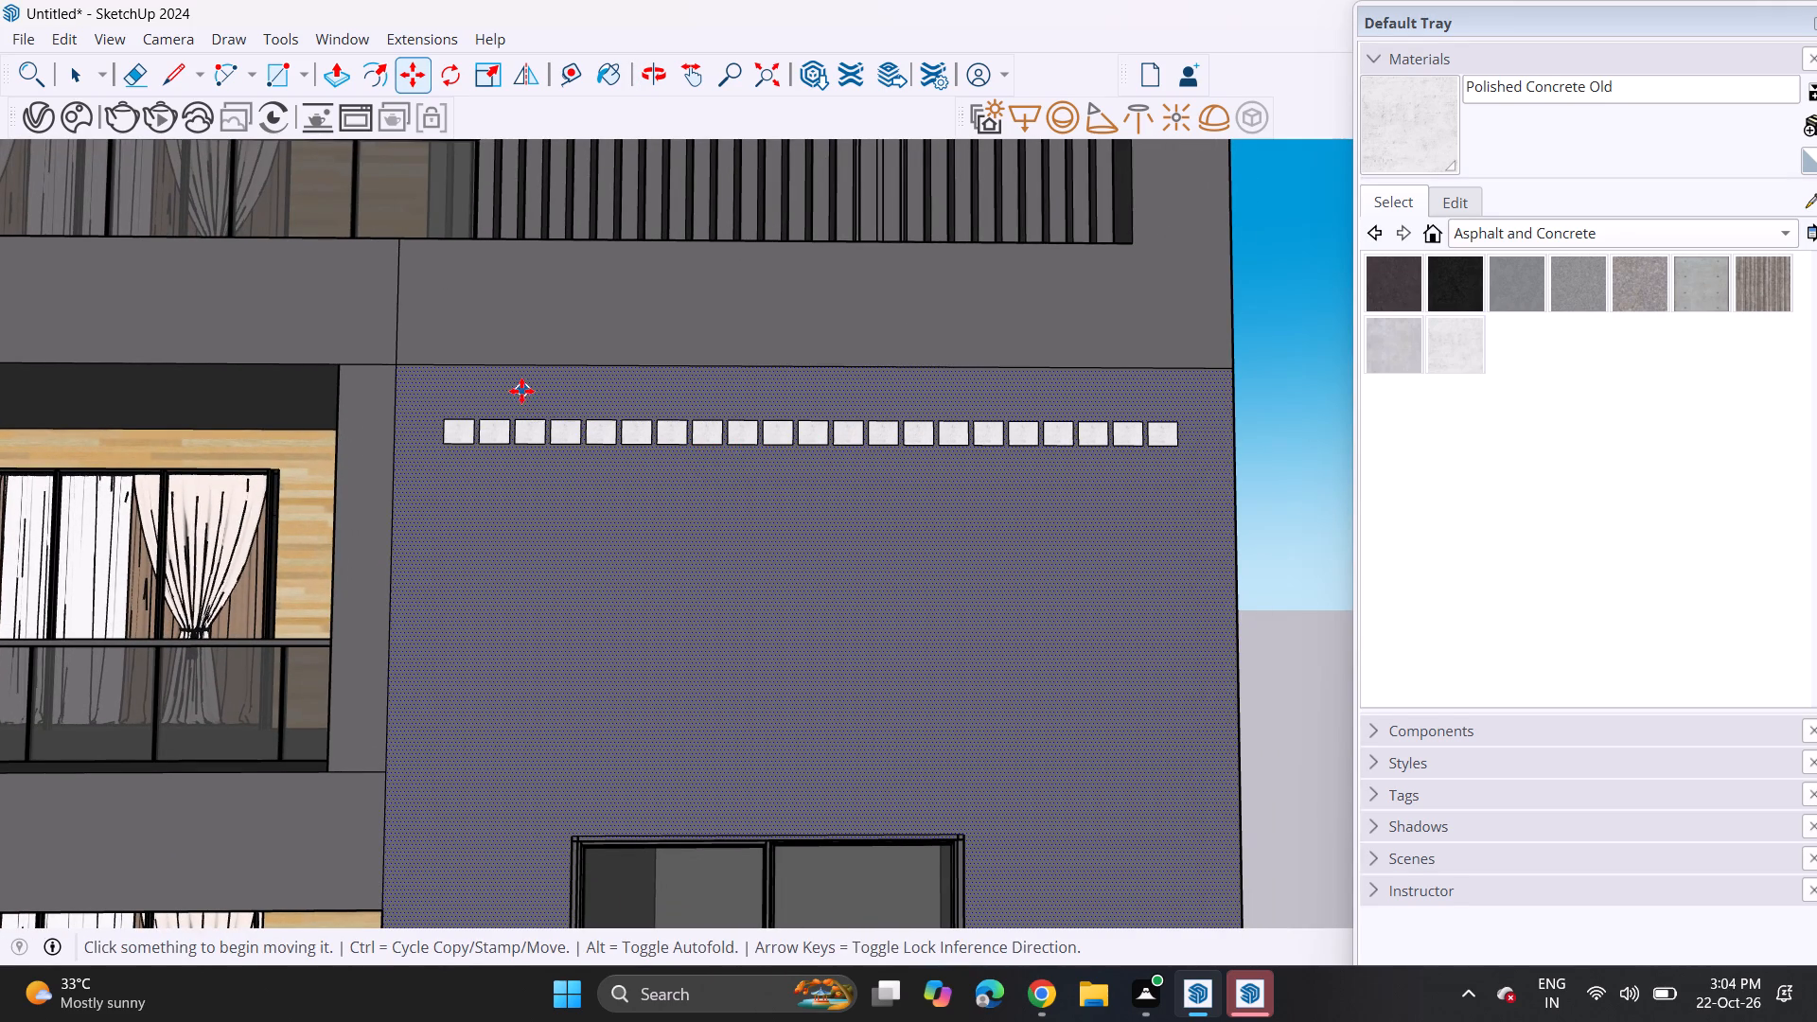
{"action": "key", "text": "space"}
{"action": "left_click", "coordinate": [454, 441]}
{"action": "double_click", "coordinate": [454, 436]}
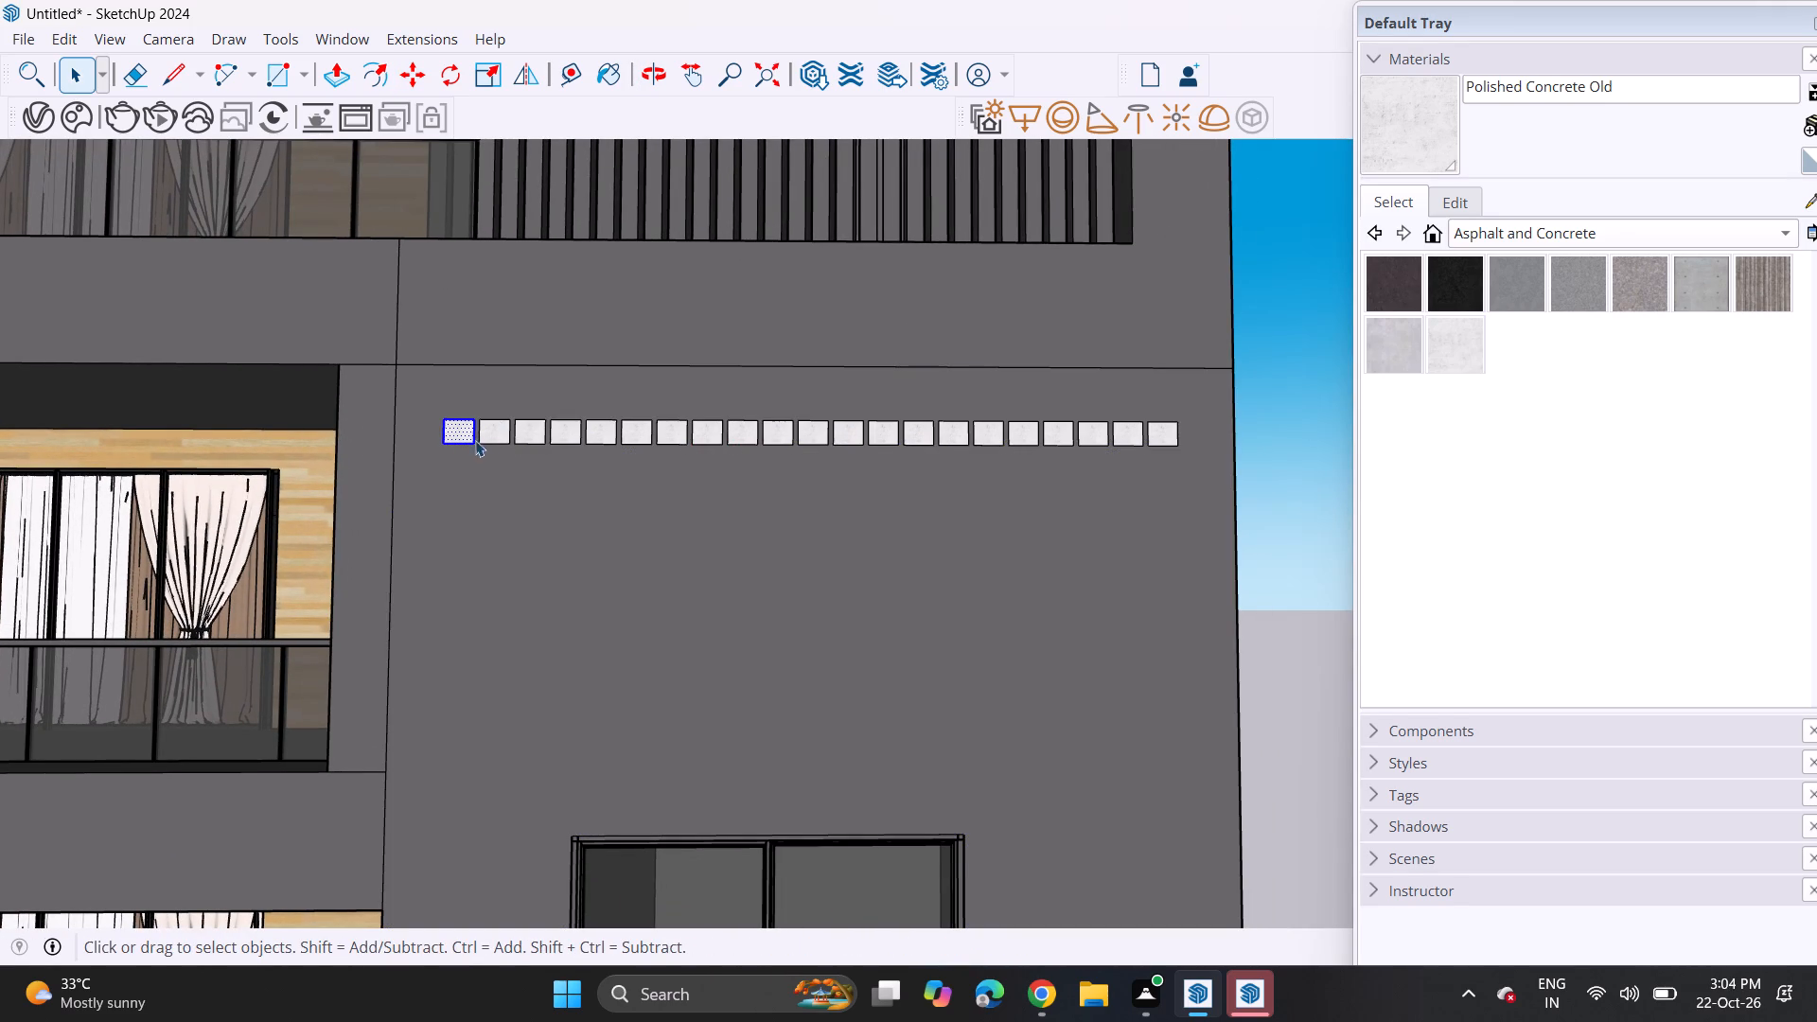
{"action": "double_click", "coordinate": [493, 433], "text": "ctrl"}
{"action": "double_click", "coordinate": [536, 431], "text": "ctrl"}
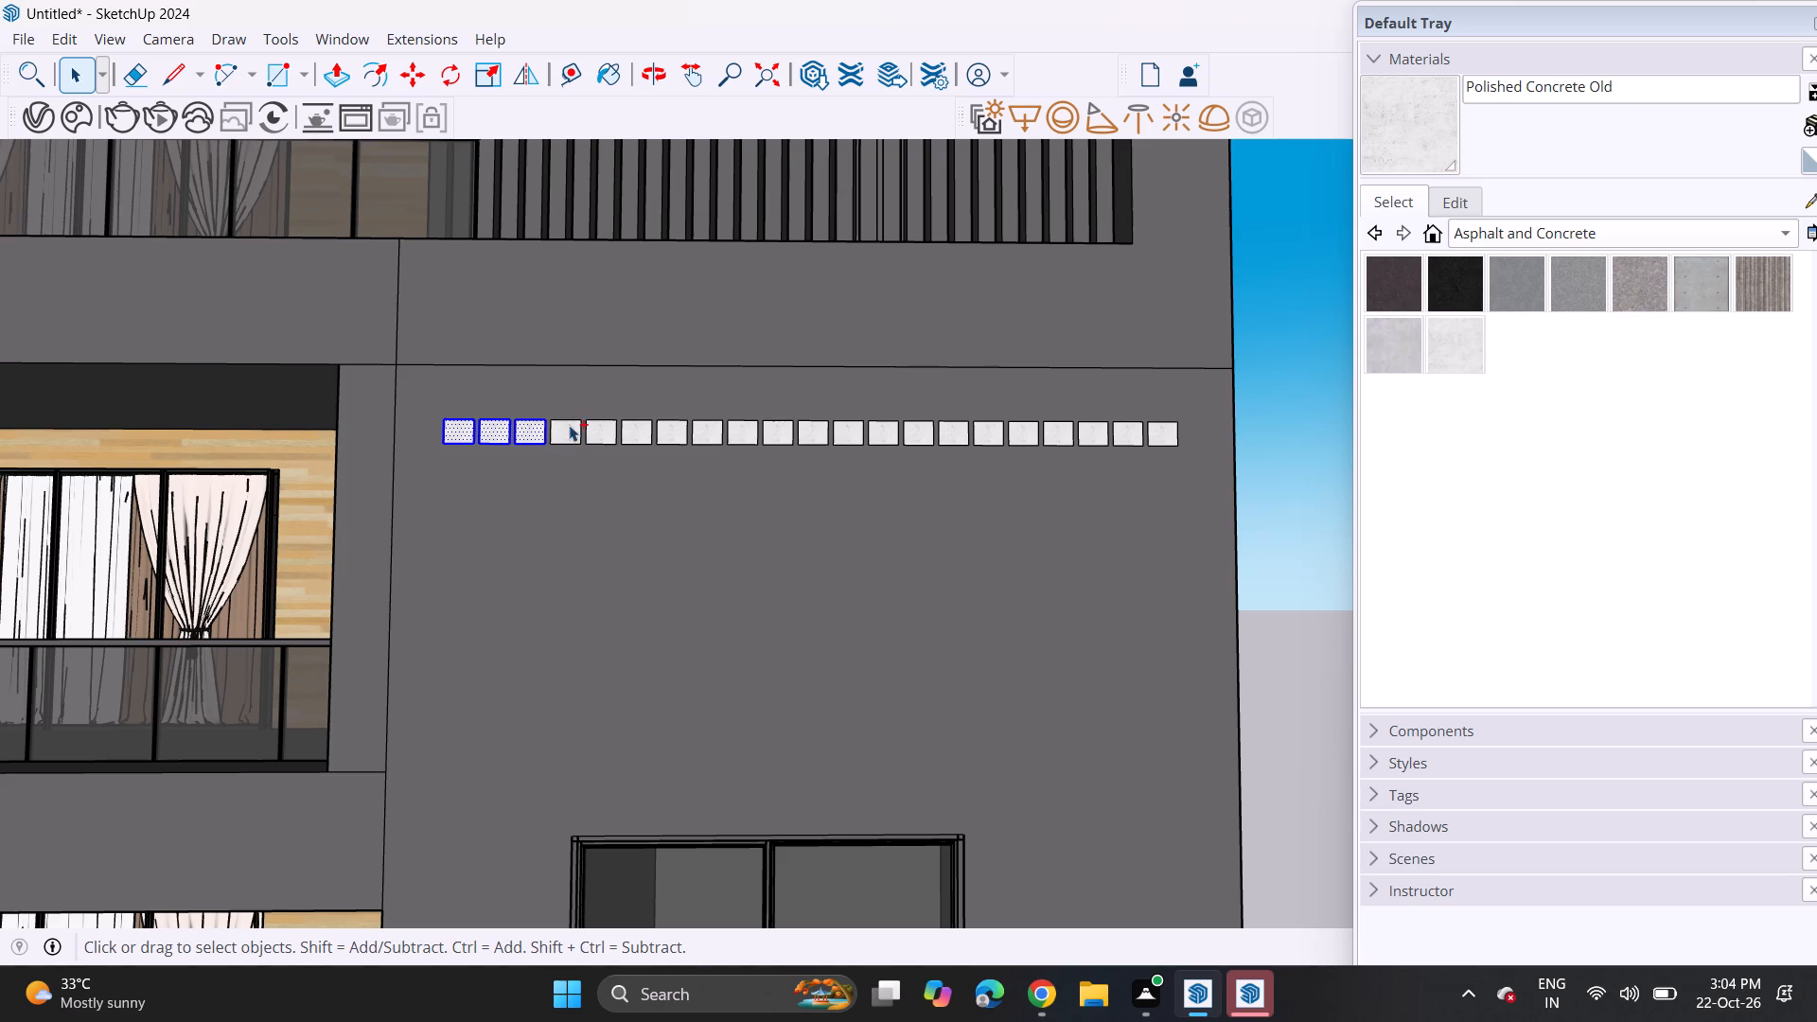
{"action": "double_click", "coordinate": [570, 435], "text": "ctrl"}
{"action": "double_click", "coordinate": [609, 433], "text": "ctrl"}
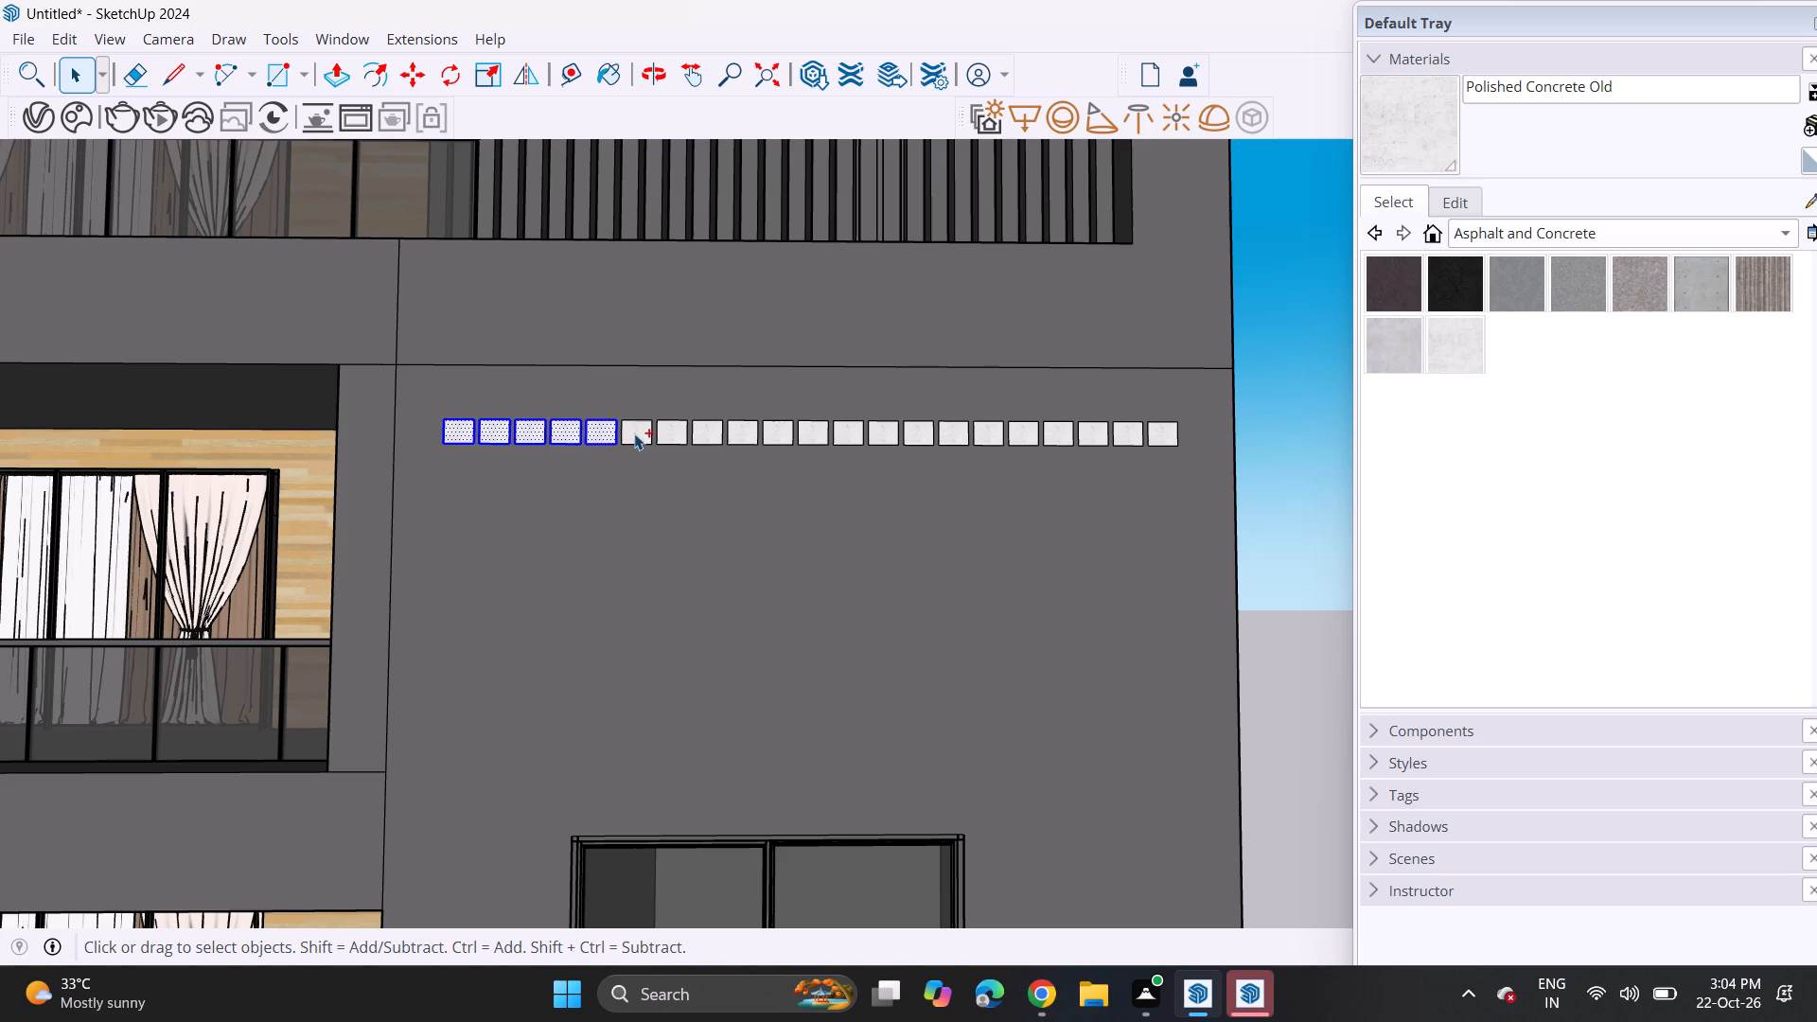
{"action": "double_click", "coordinate": [634, 433], "text": "ctrl"}
{"action": "double_click", "coordinate": [669, 428], "text": "ctrl"}
{"action": "double_click", "coordinate": [701, 435], "text": "ctrl"}
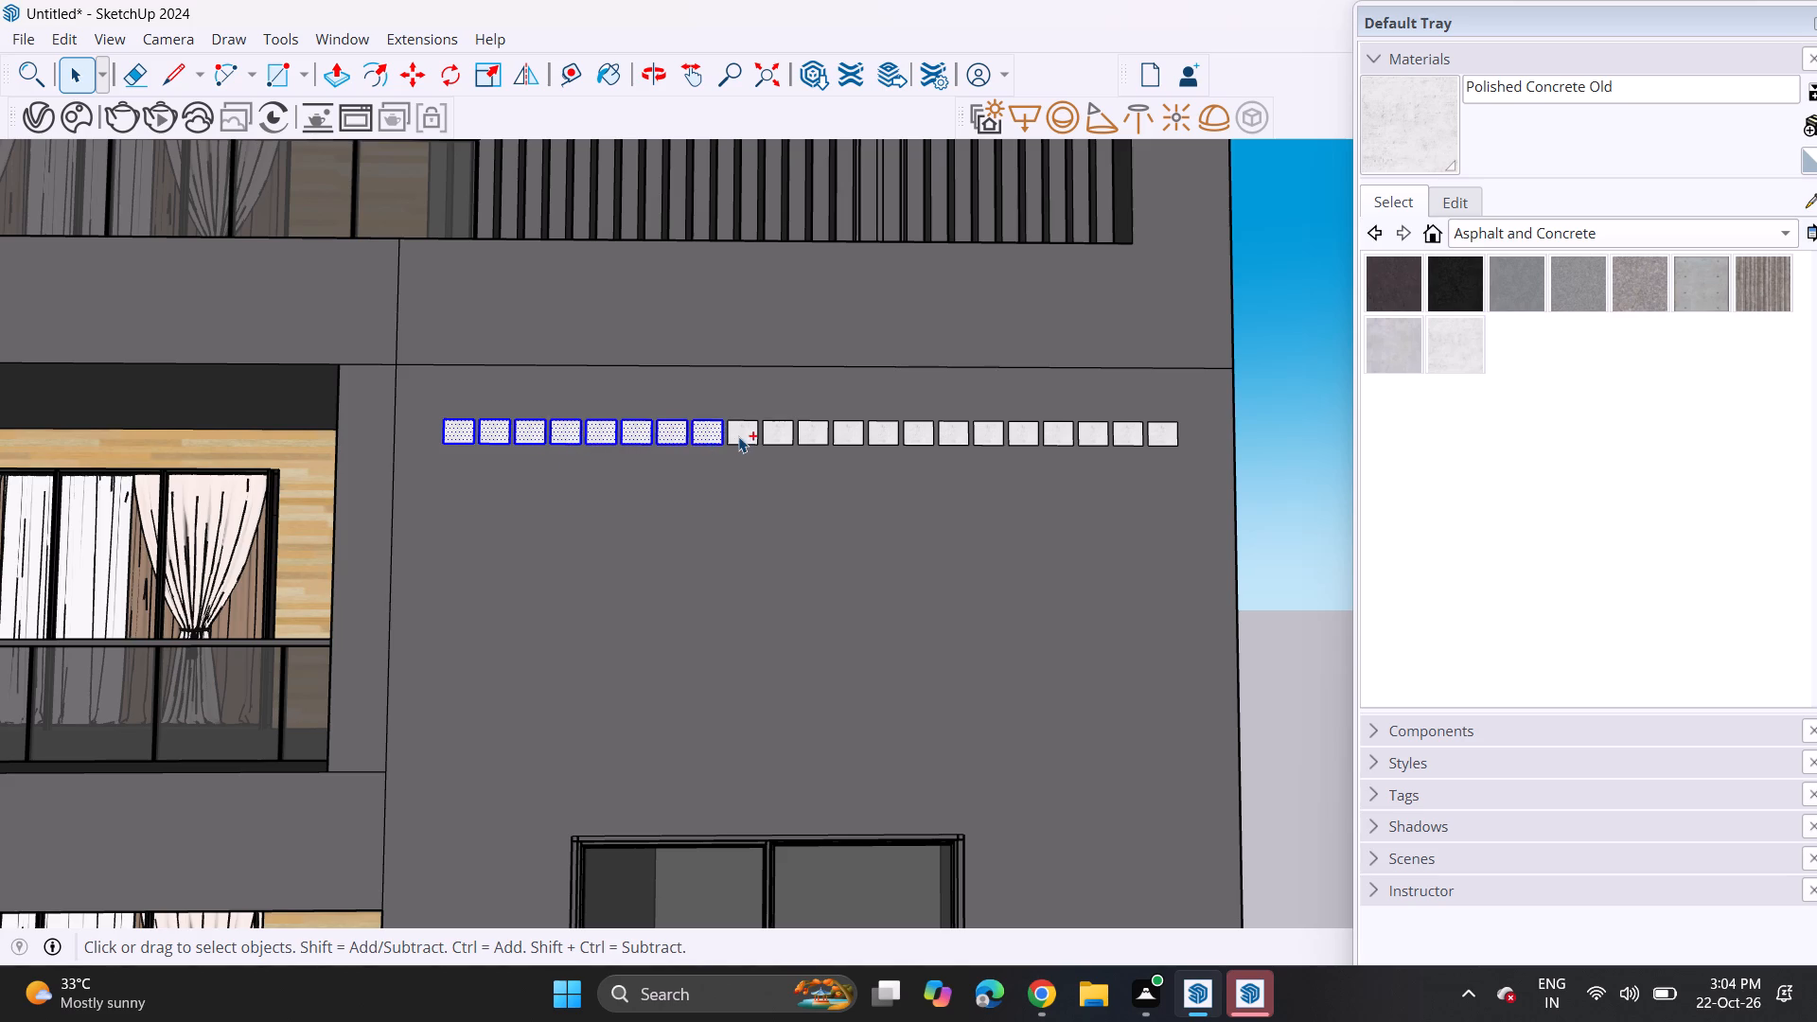
{"action": "double_click", "coordinate": [738, 436], "text": "ctrl"}
{"action": "double_click", "coordinate": [774, 430], "text": "ctrl"}
{"action": "double_click", "coordinate": [817, 432], "text": "ctrl"}
{"action": "double_click", "coordinate": [858, 432], "text": "ctrl"}
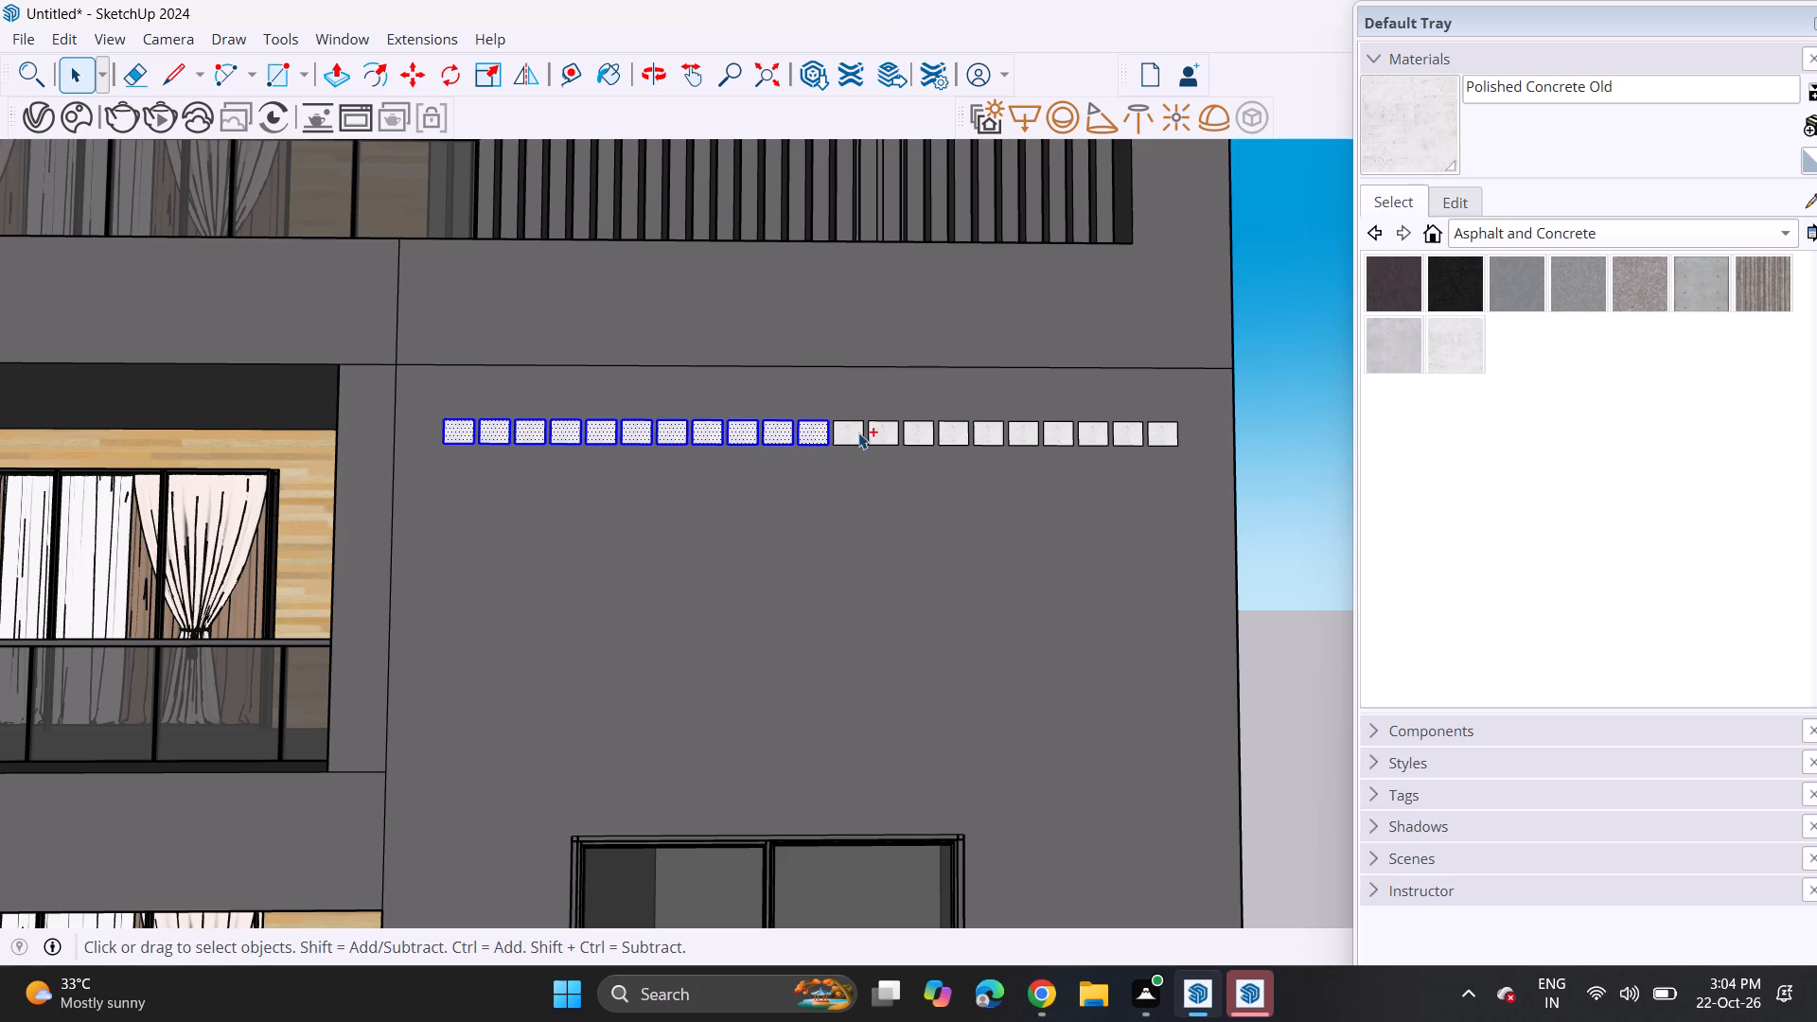
{"action": "double_click", "coordinate": [880, 432], "text": "ctrl"}
{"action": "double_click", "coordinate": [923, 426], "text": "ctrl"}
{"action": "left_click", "coordinate": [956, 430], "text": "ctrl"}
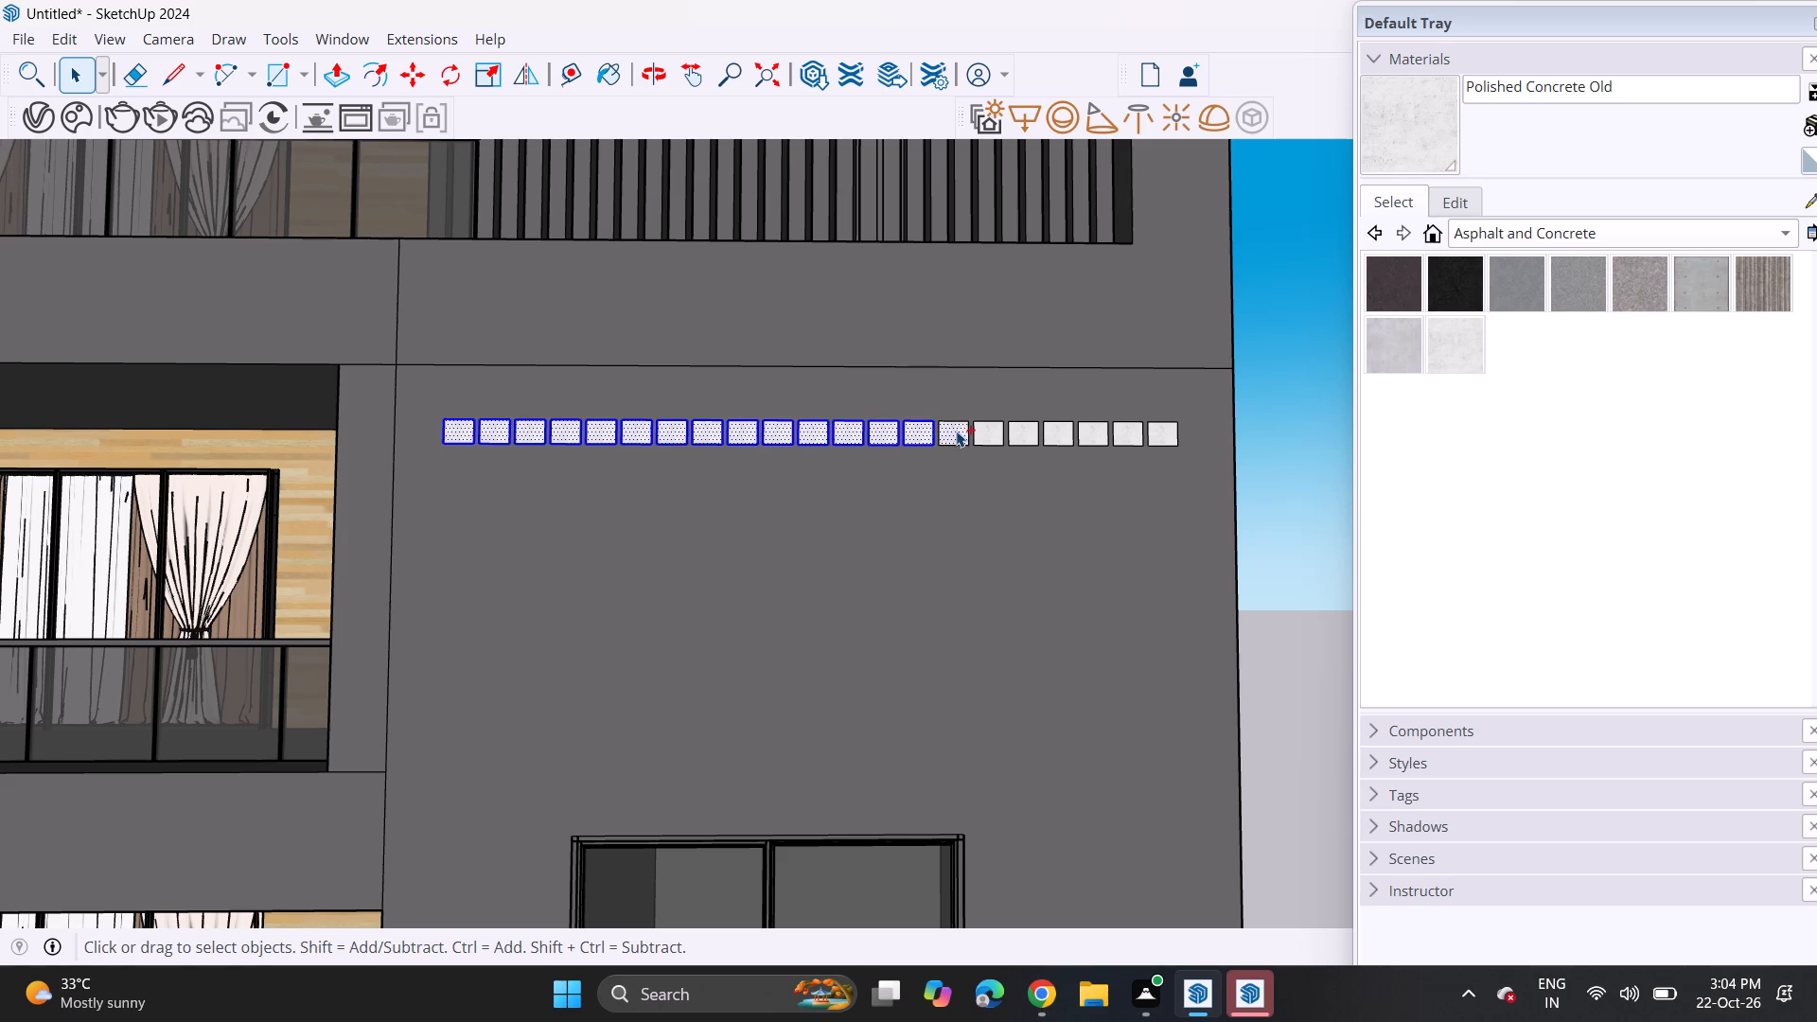
{"action": "left_click", "coordinate": [961, 433], "text": "ctrl"}
{"action": "double_click", "coordinate": [957, 440], "text": "ctrl"}
{"action": "double_click", "coordinate": [983, 434], "text": "ctrl"}
{"action": "double_click", "coordinate": [1013, 433], "text": "ctrl"}
{"action": "double_click", "coordinate": [1064, 435], "text": "ctrl"}
{"action": "double_click", "coordinate": [1089, 434], "text": "ctrl"}
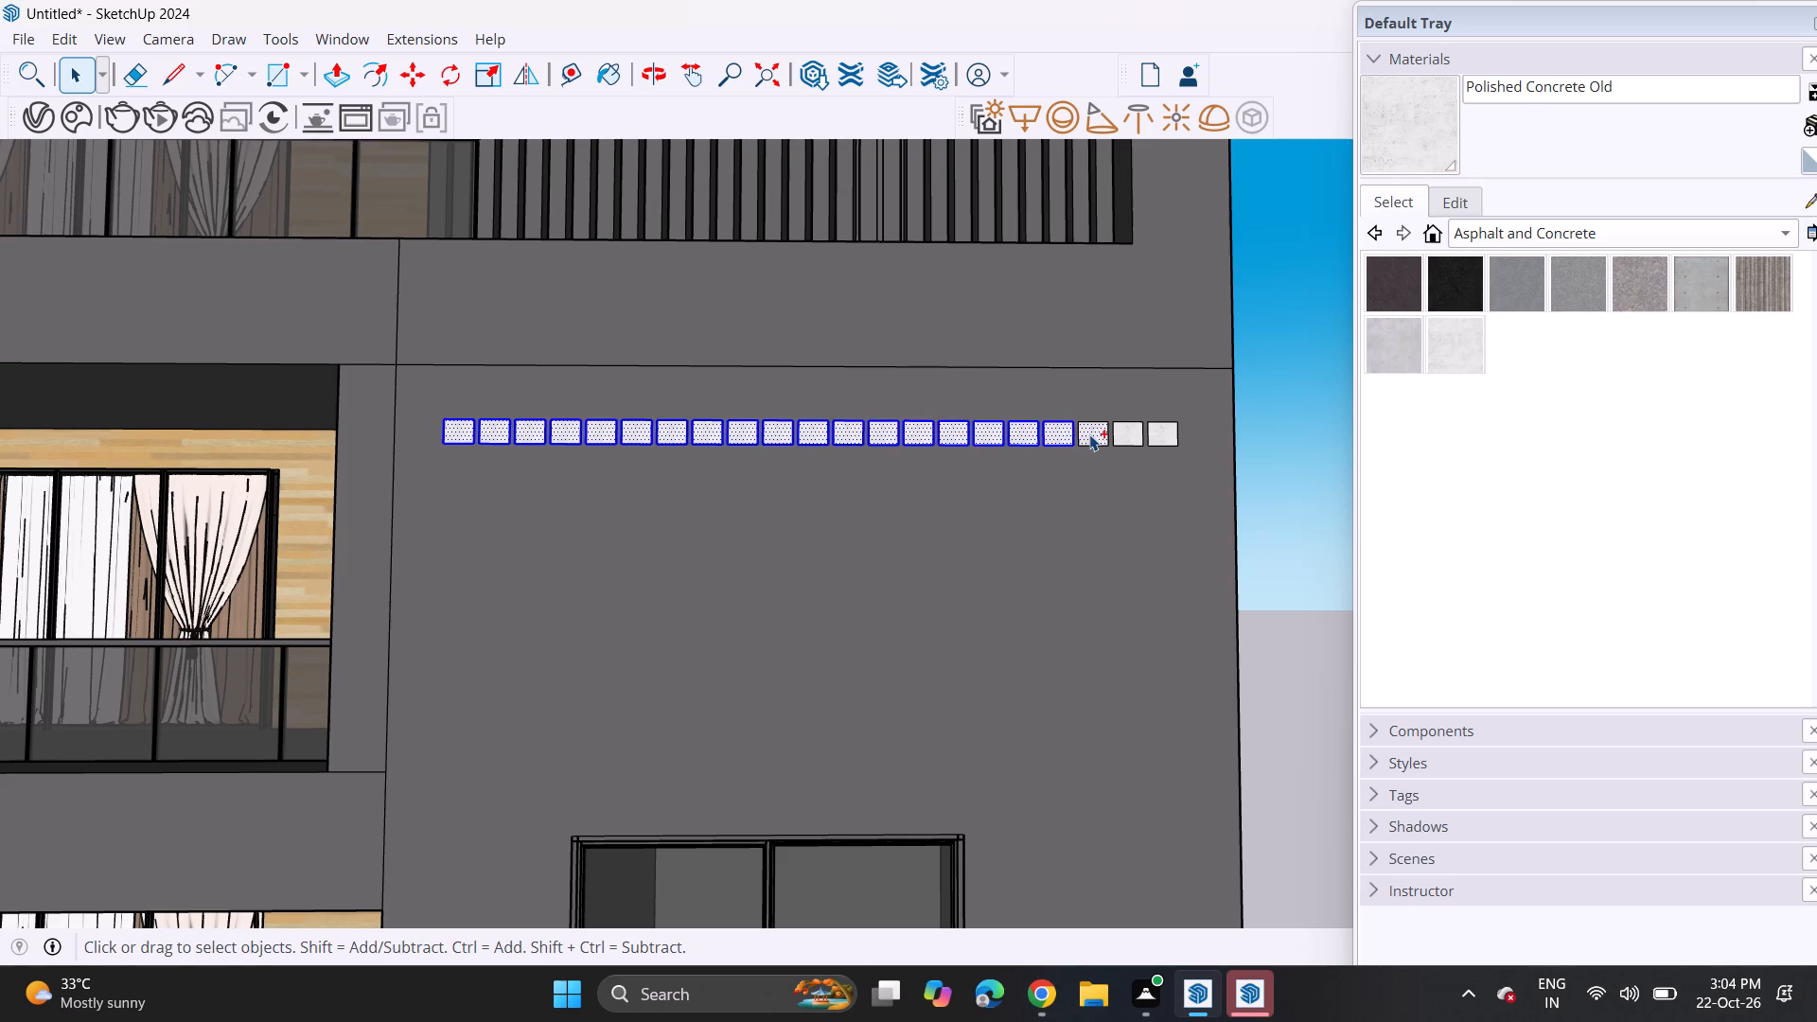
{"action": "double_click", "coordinate": [1120, 434], "text": "ctrl"}
{"action": "double_click", "coordinate": [1156, 436], "text": "ctrl"}
{"action": "key", "text": "m"}
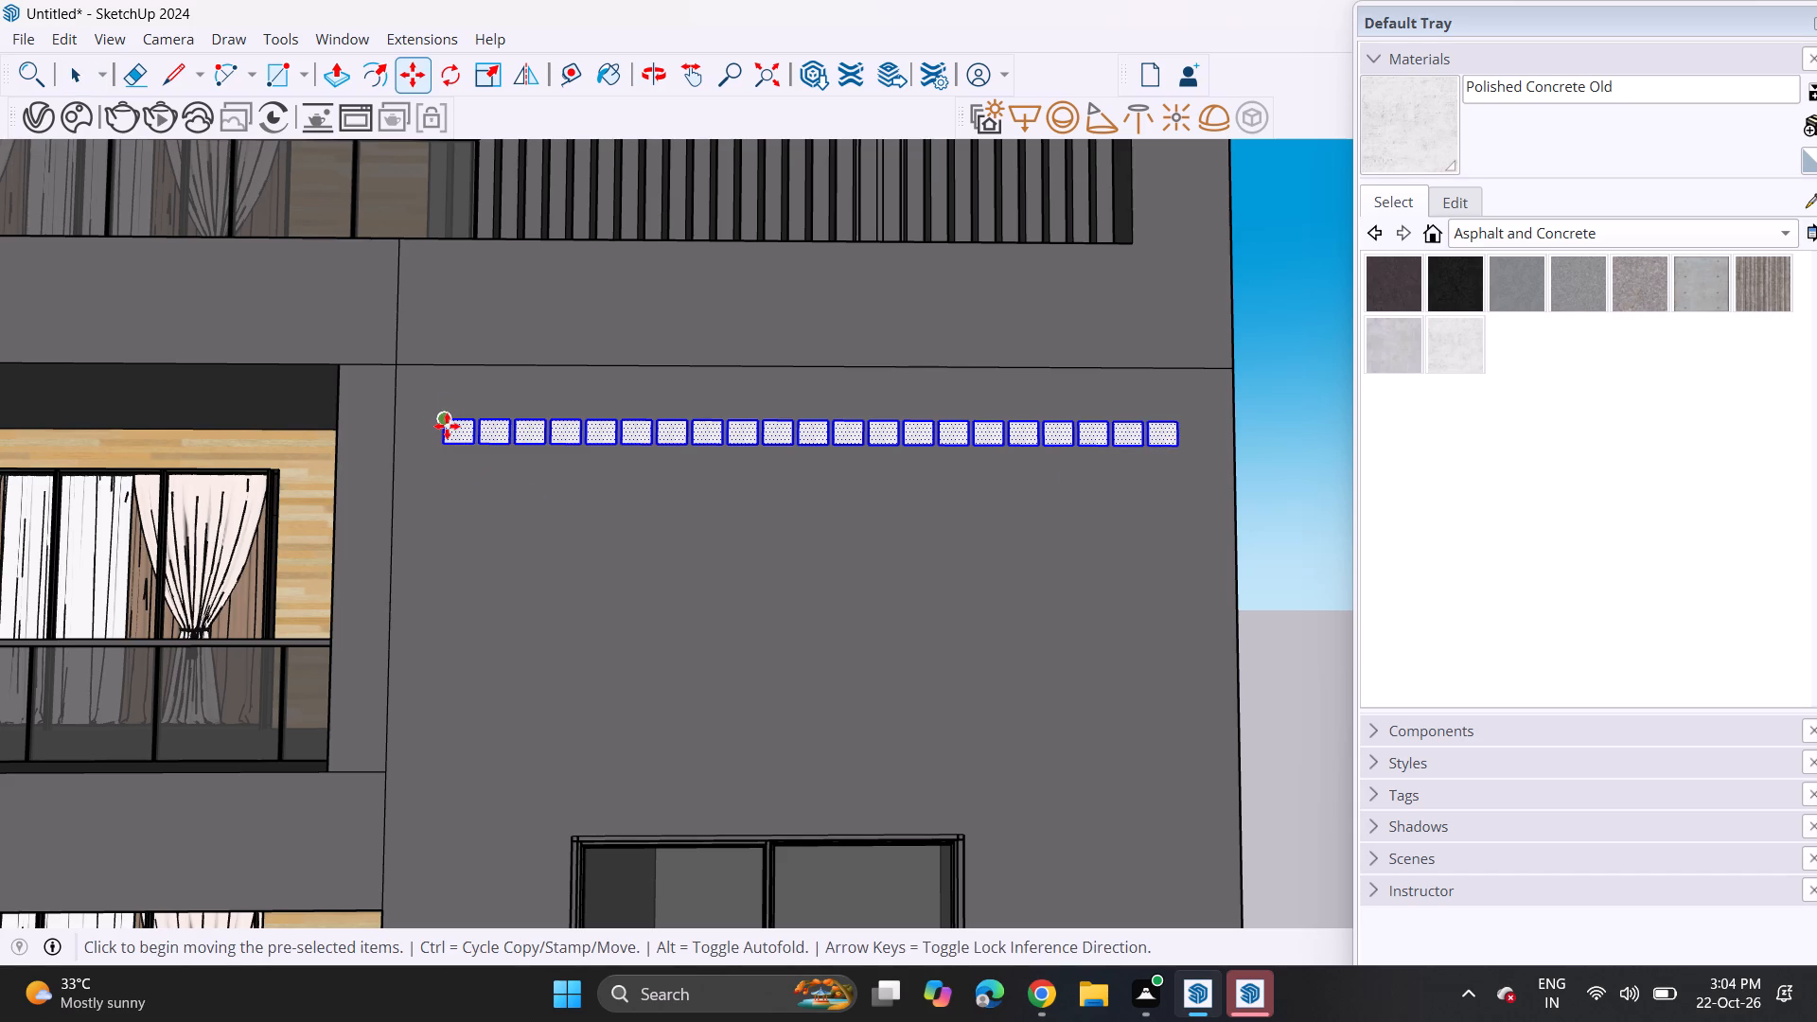
{"action": "left_click", "coordinate": [447, 426]}
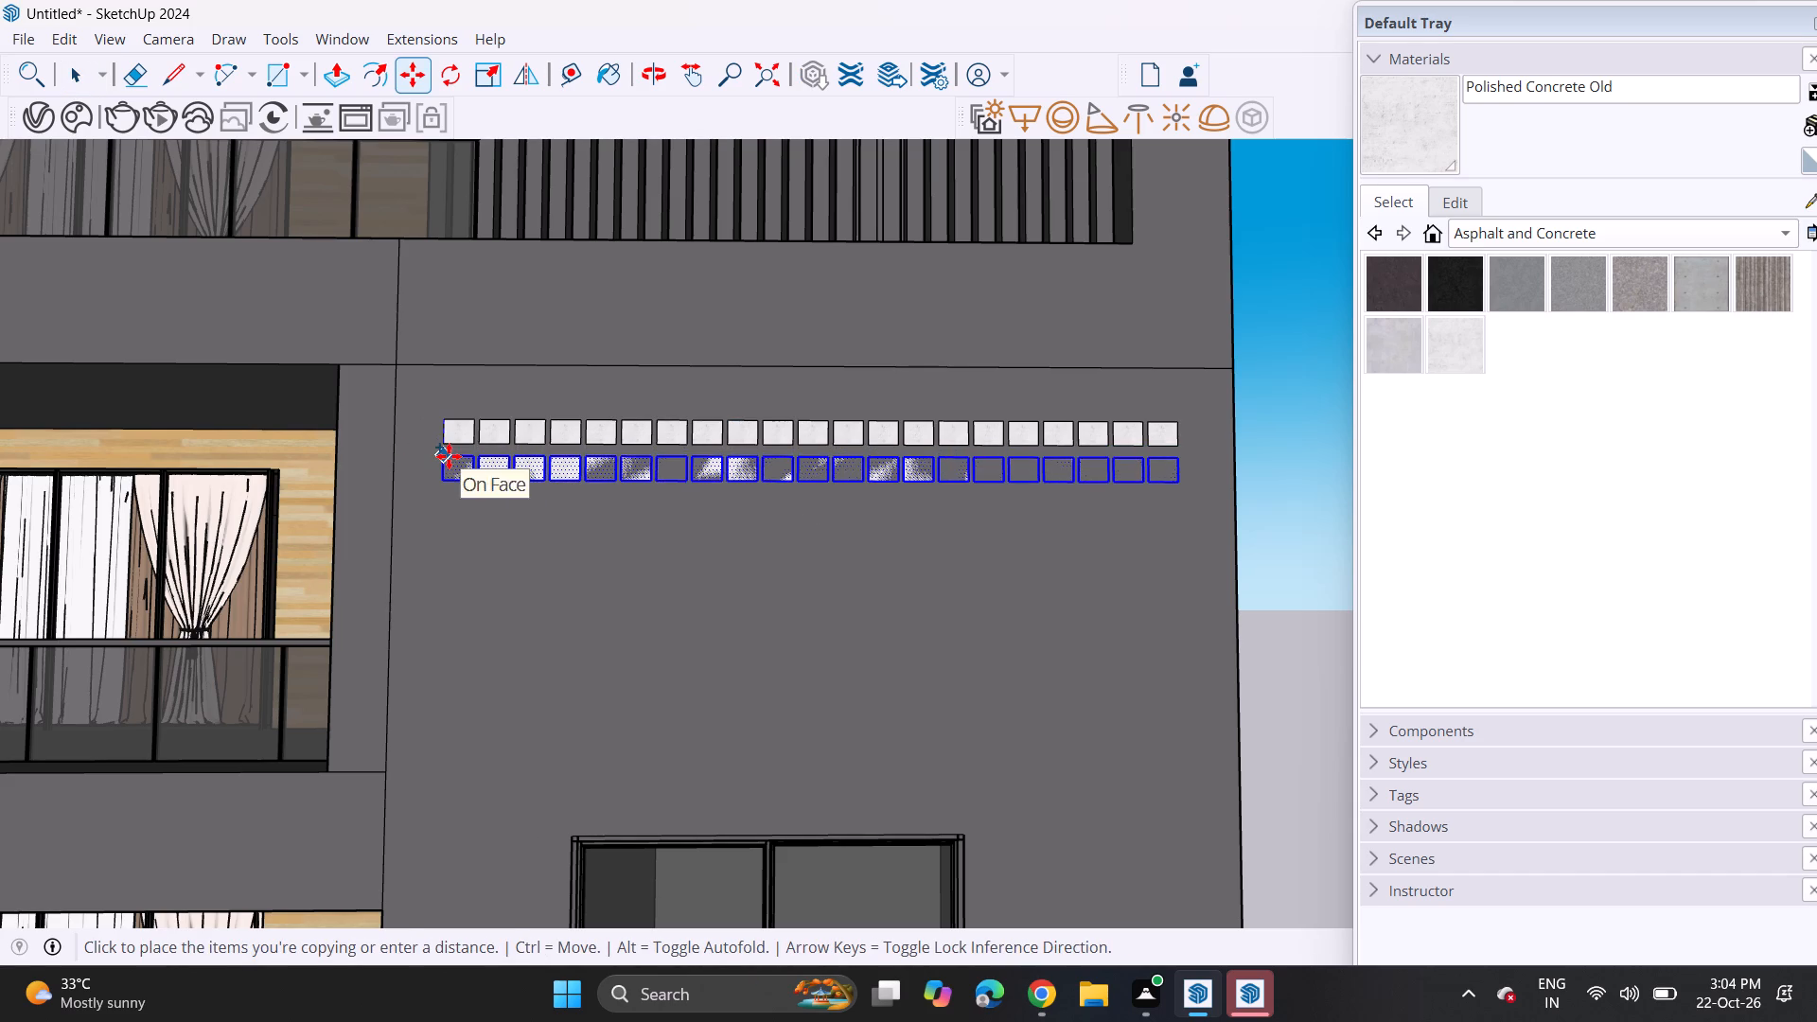
{"action": "left_click", "coordinate": [449, 456]}
Copy the selected second row of 21 tiles straight down at the same narrow gap to form a third row.
{"action": "left_click", "coordinate": [443, 461]}
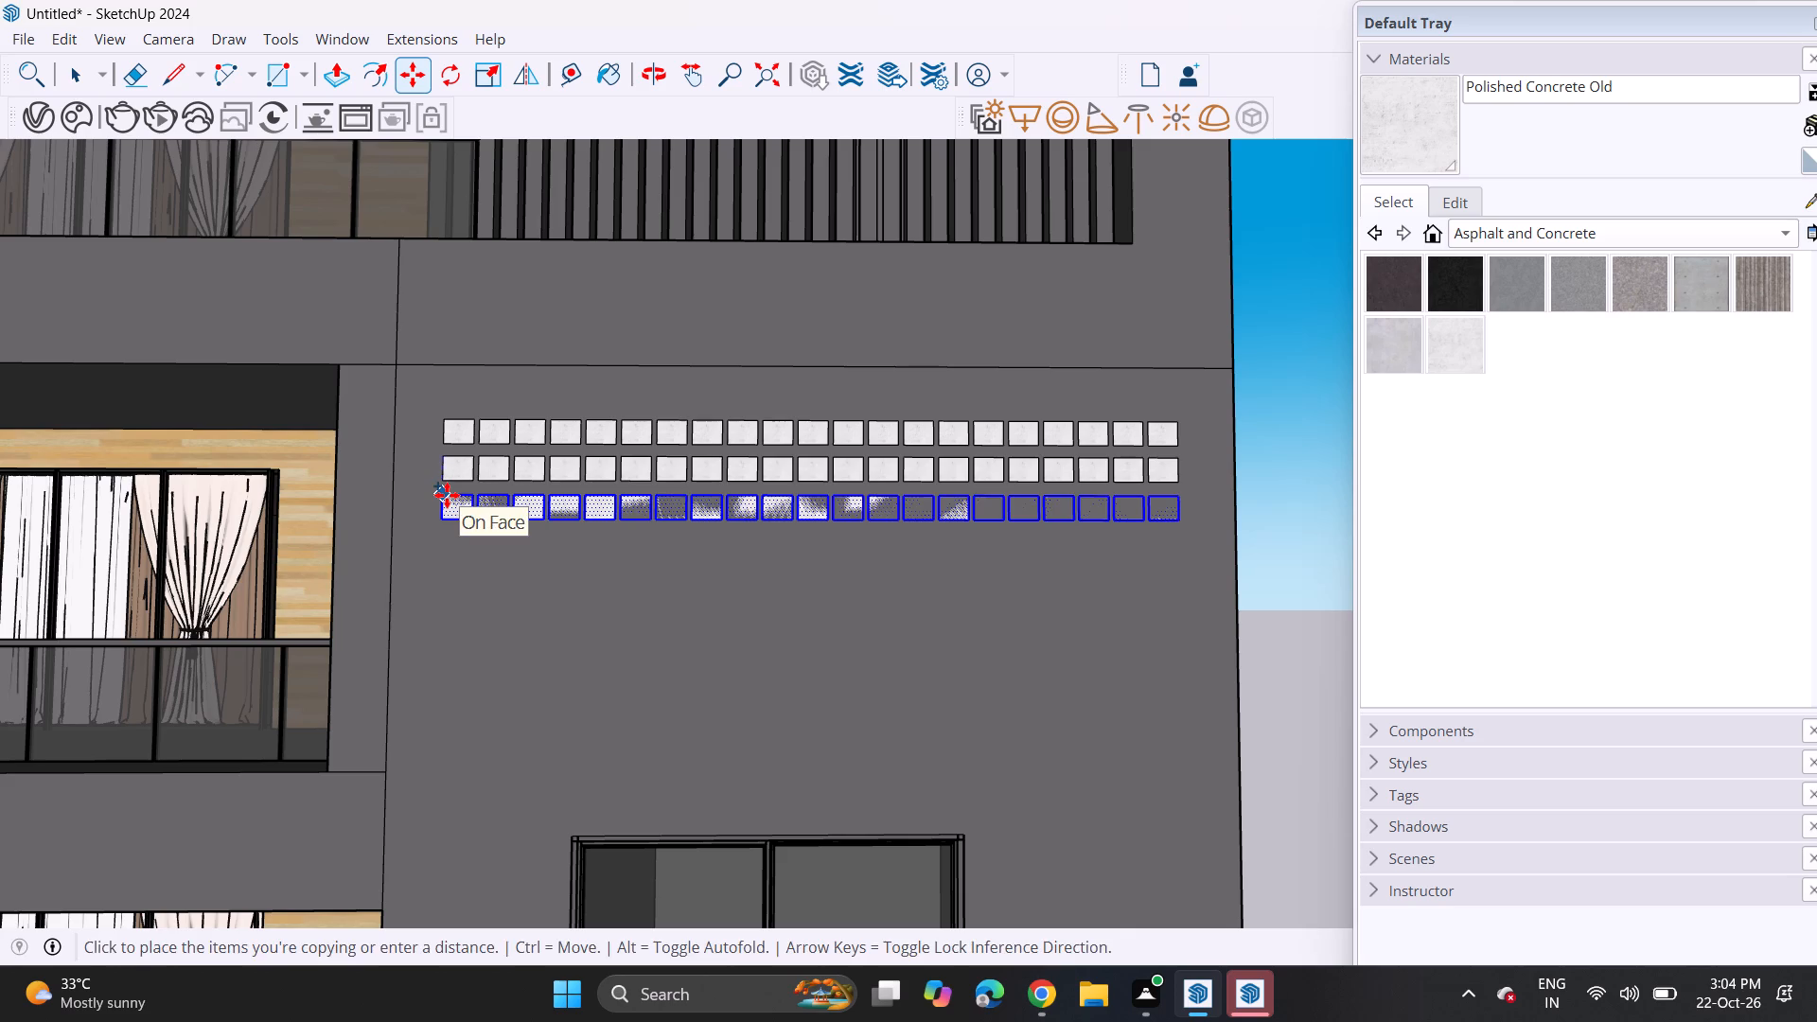
{"action": "left_click", "coordinate": [447, 495]}
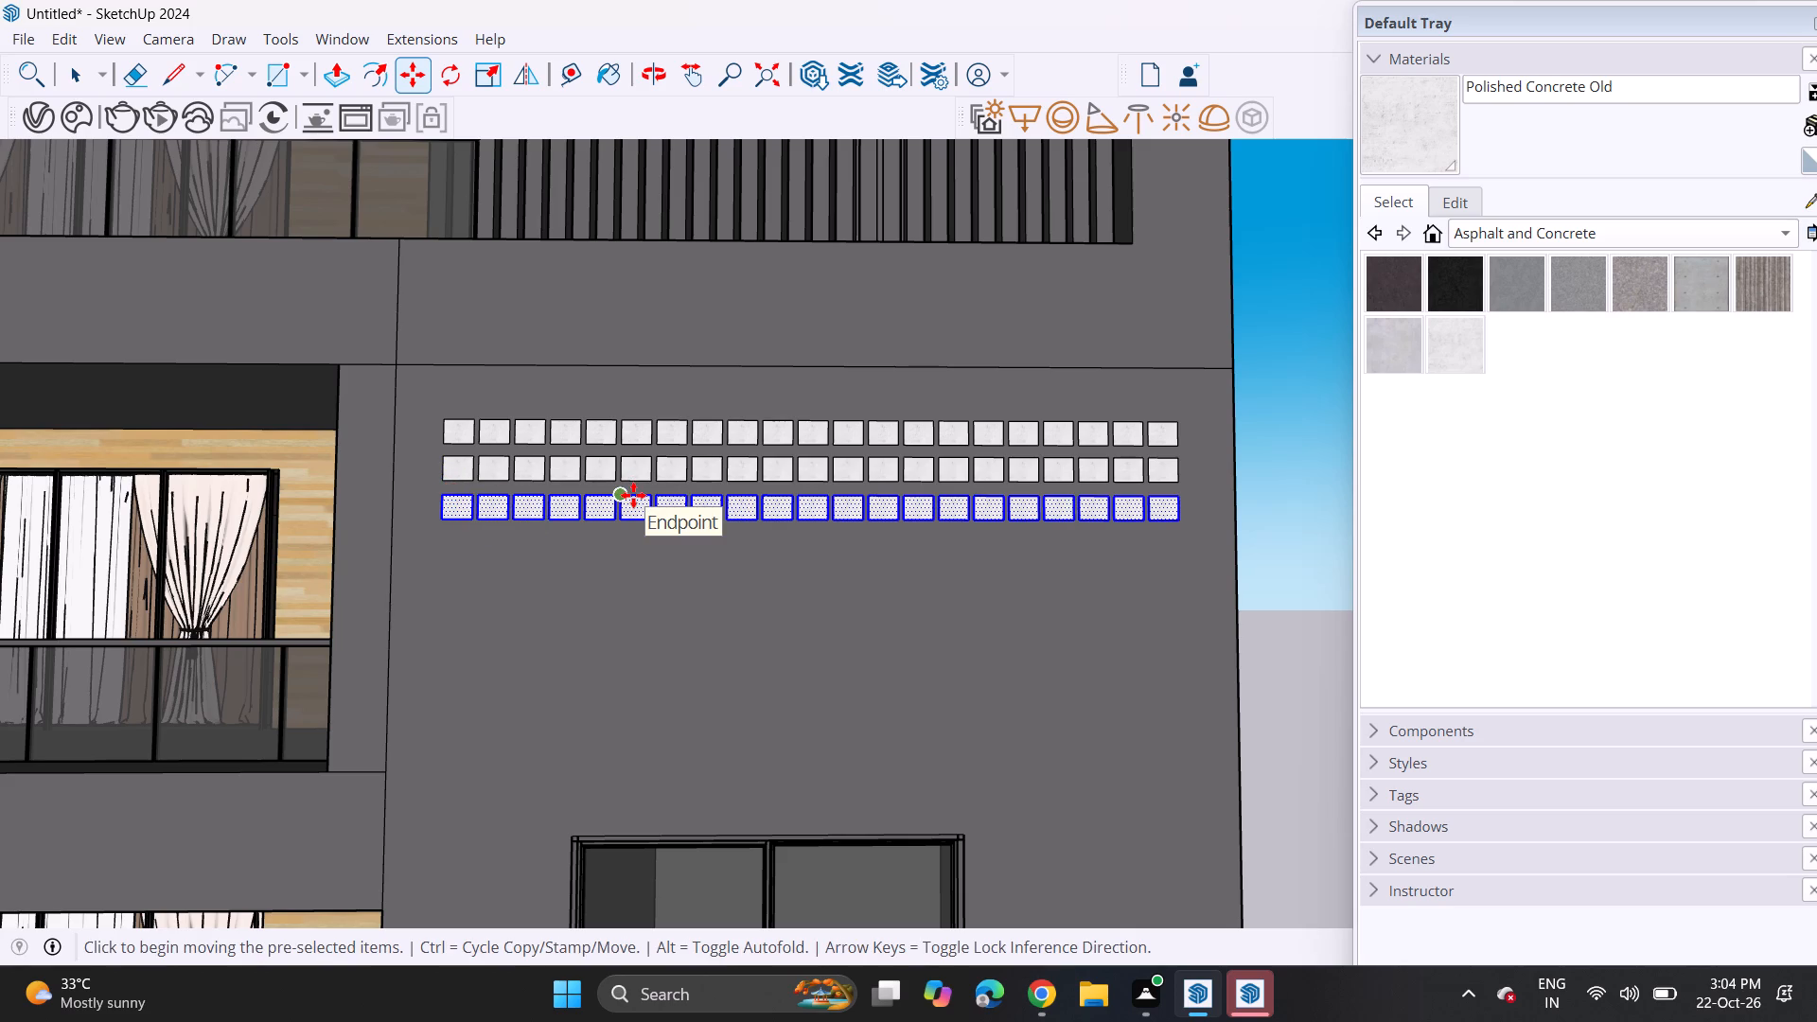
Deselect the four middle tiles of the third row and copy the remaining tiles straight down twice at the same row spacing.
{"action": "key", "text": "ctrl+shift+space"}
{"action": "key", "text": "space"}
{"action": "left_click", "coordinate": [813, 507], "text": "ctrl+shift"}
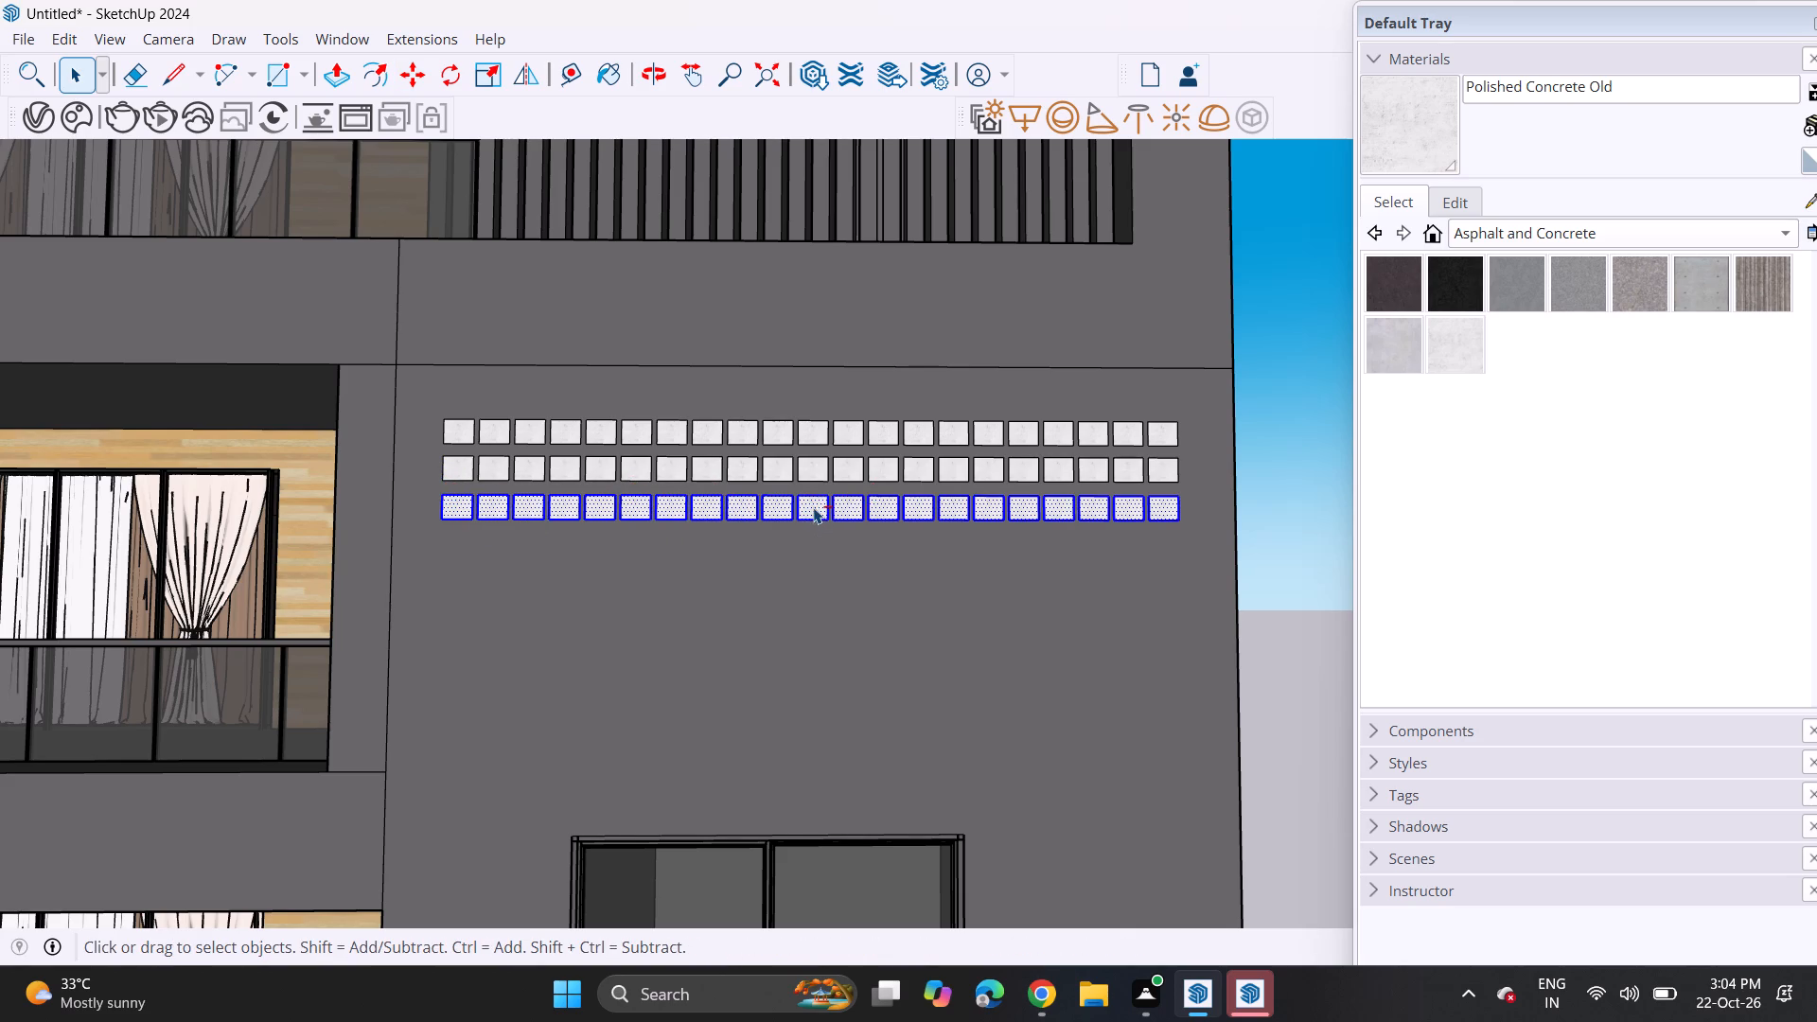
{"action": "left_click", "coordinate": [782, 510], "text": "ctrl+shift"}
{"action": "left_click", "coordinate": [782, 510], "text": "ctrl+shift"}
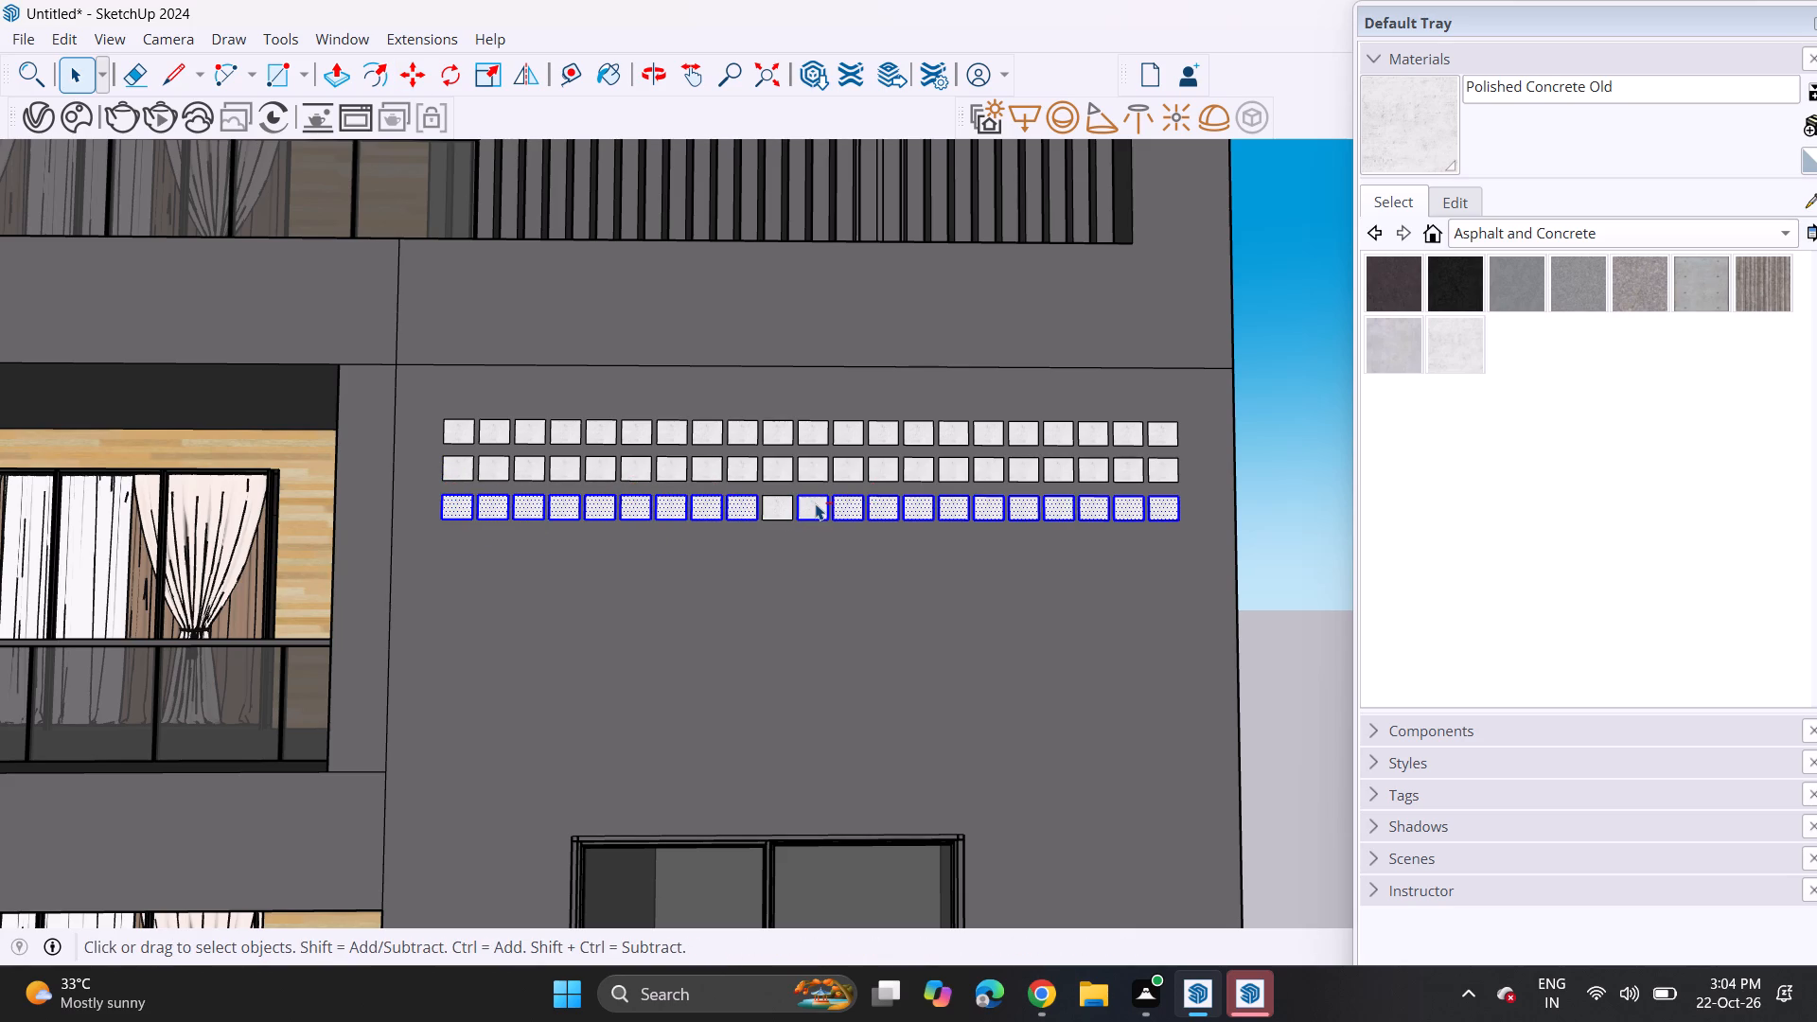
{"action": "double_click", "coordinate": [815, 503], "text": "ctrl+shift"}
{"action": "double_click", "coordinate": [845, 505], "text": "ctrl+shift"}
{"action": "double_click", "coordinate": [874, 505], "text": "ctrl+shift"}
{"action": "key", "text": "m"}
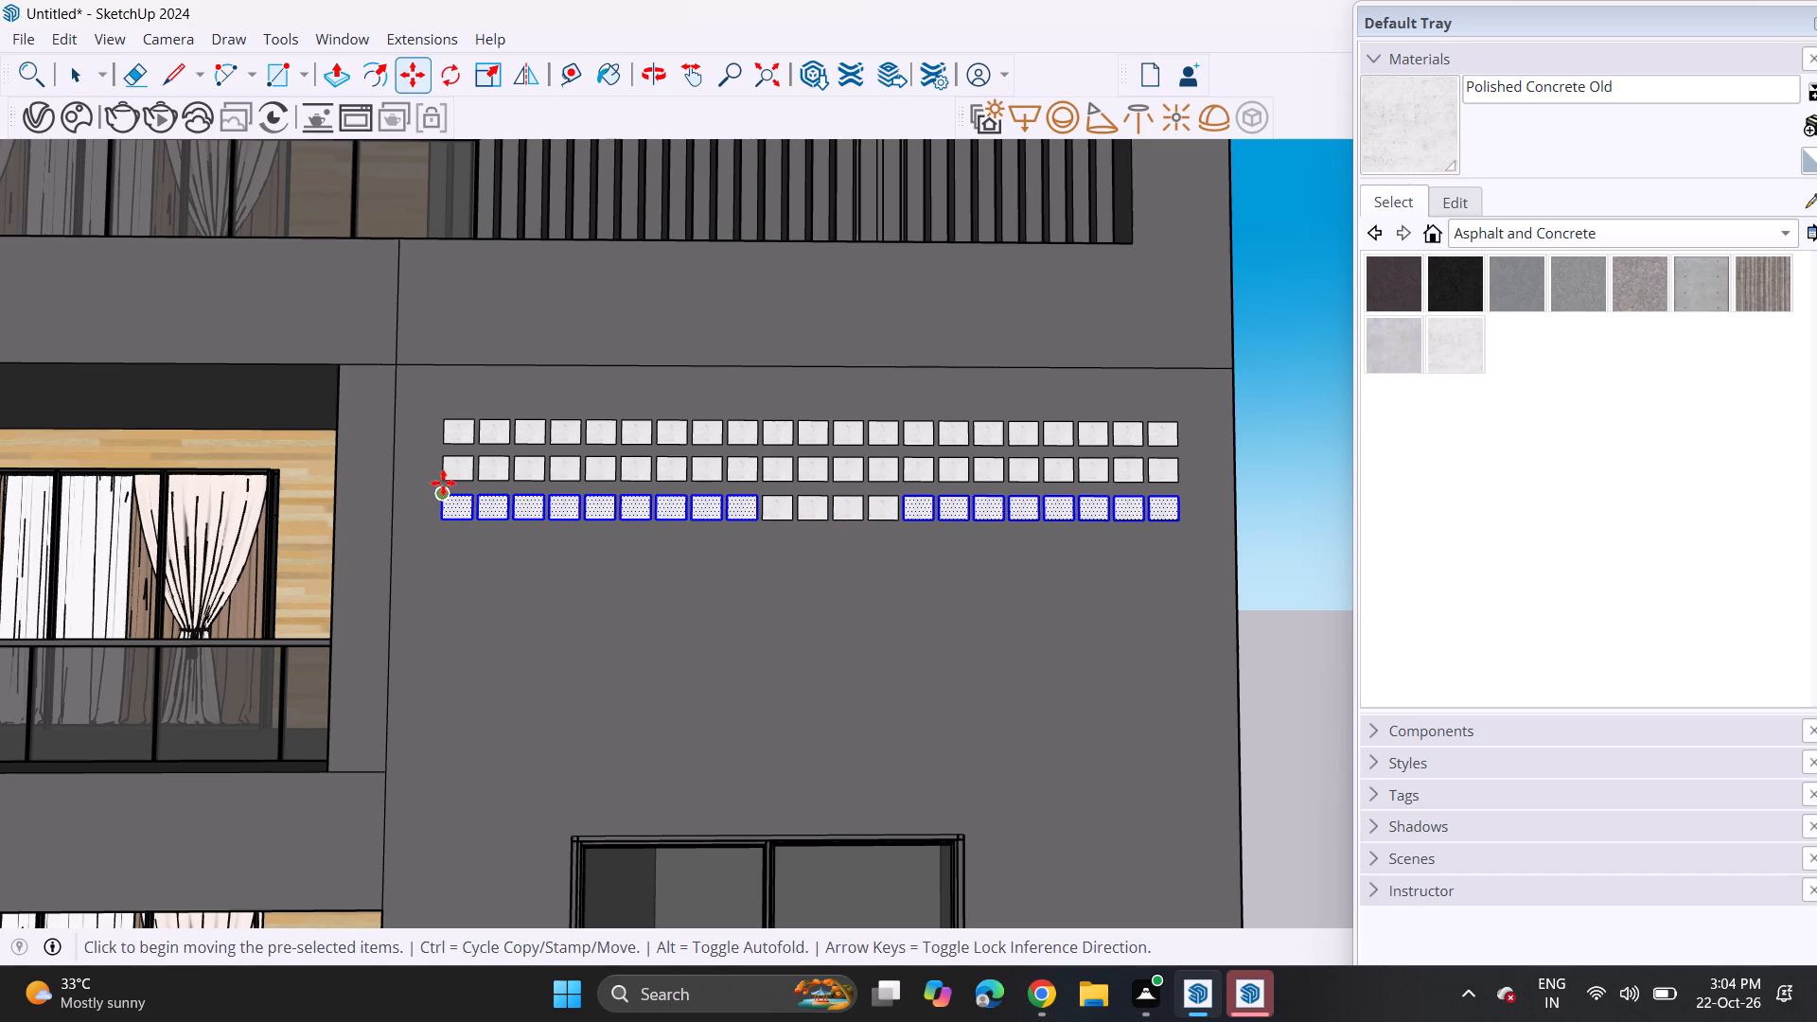
{"action": "left_click", "coordinate": [449, 473]}
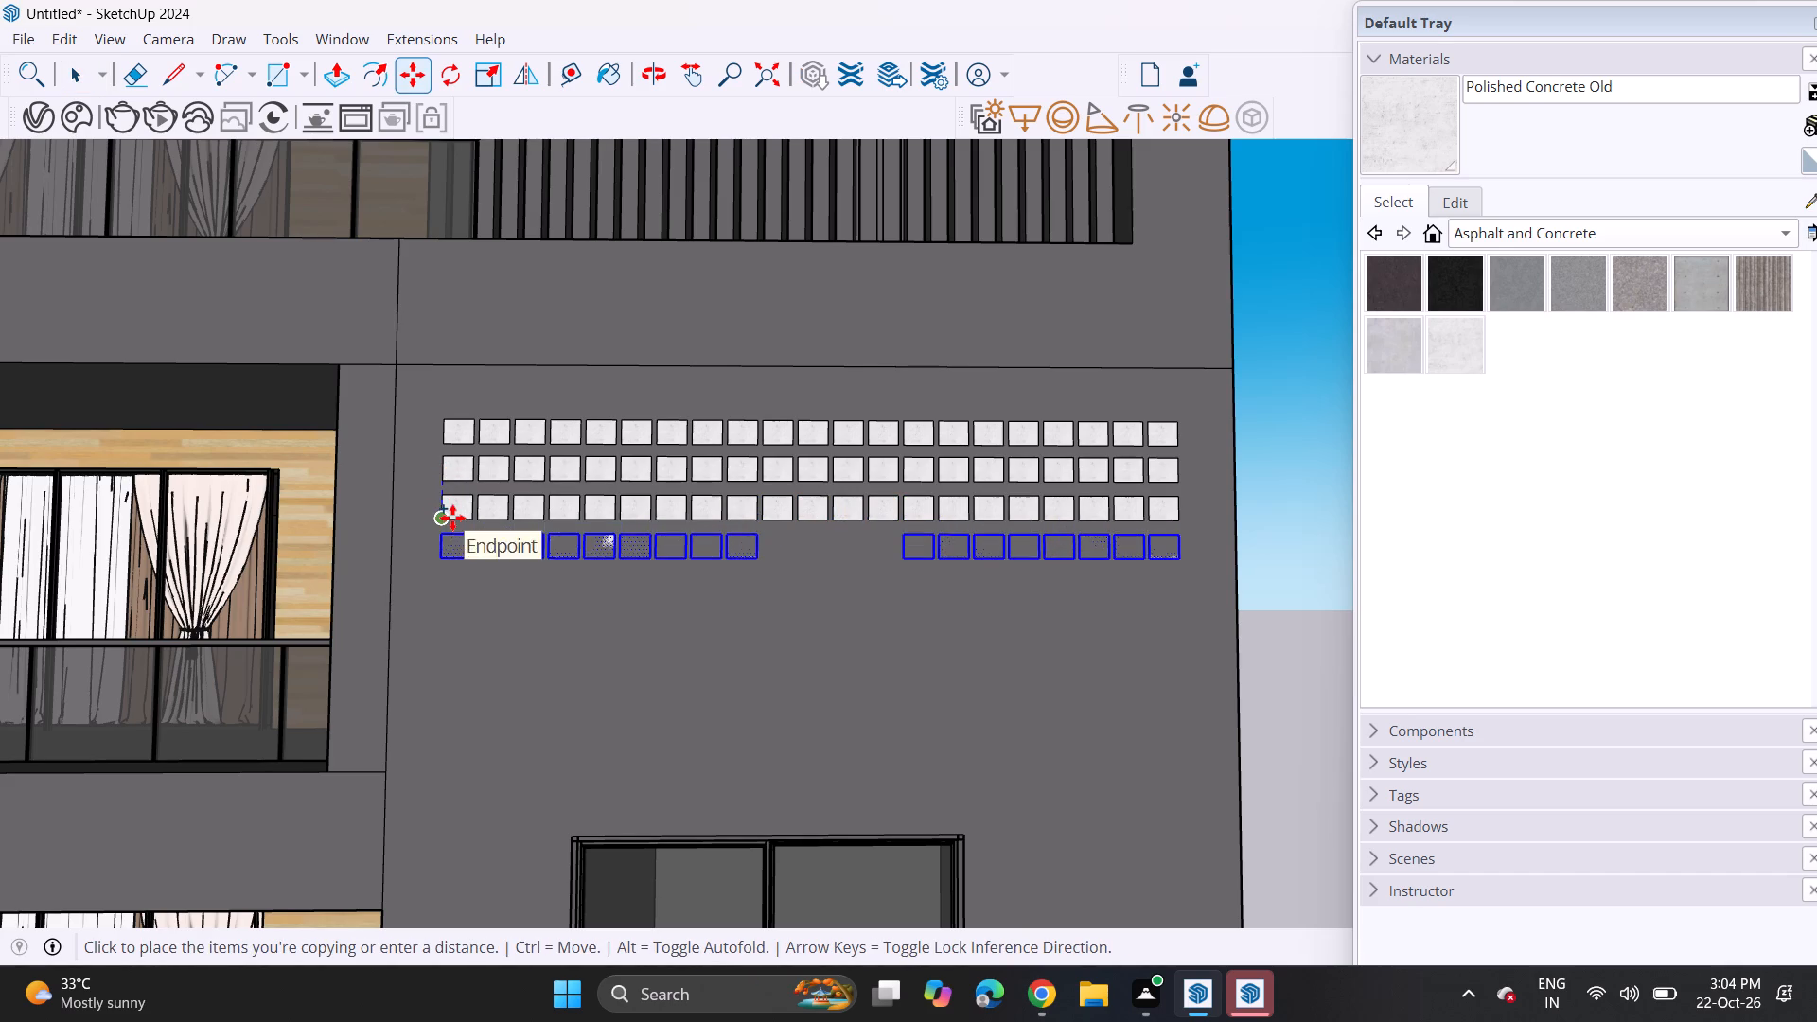
{"action": "left_click", "coordinate": [452, 518]}
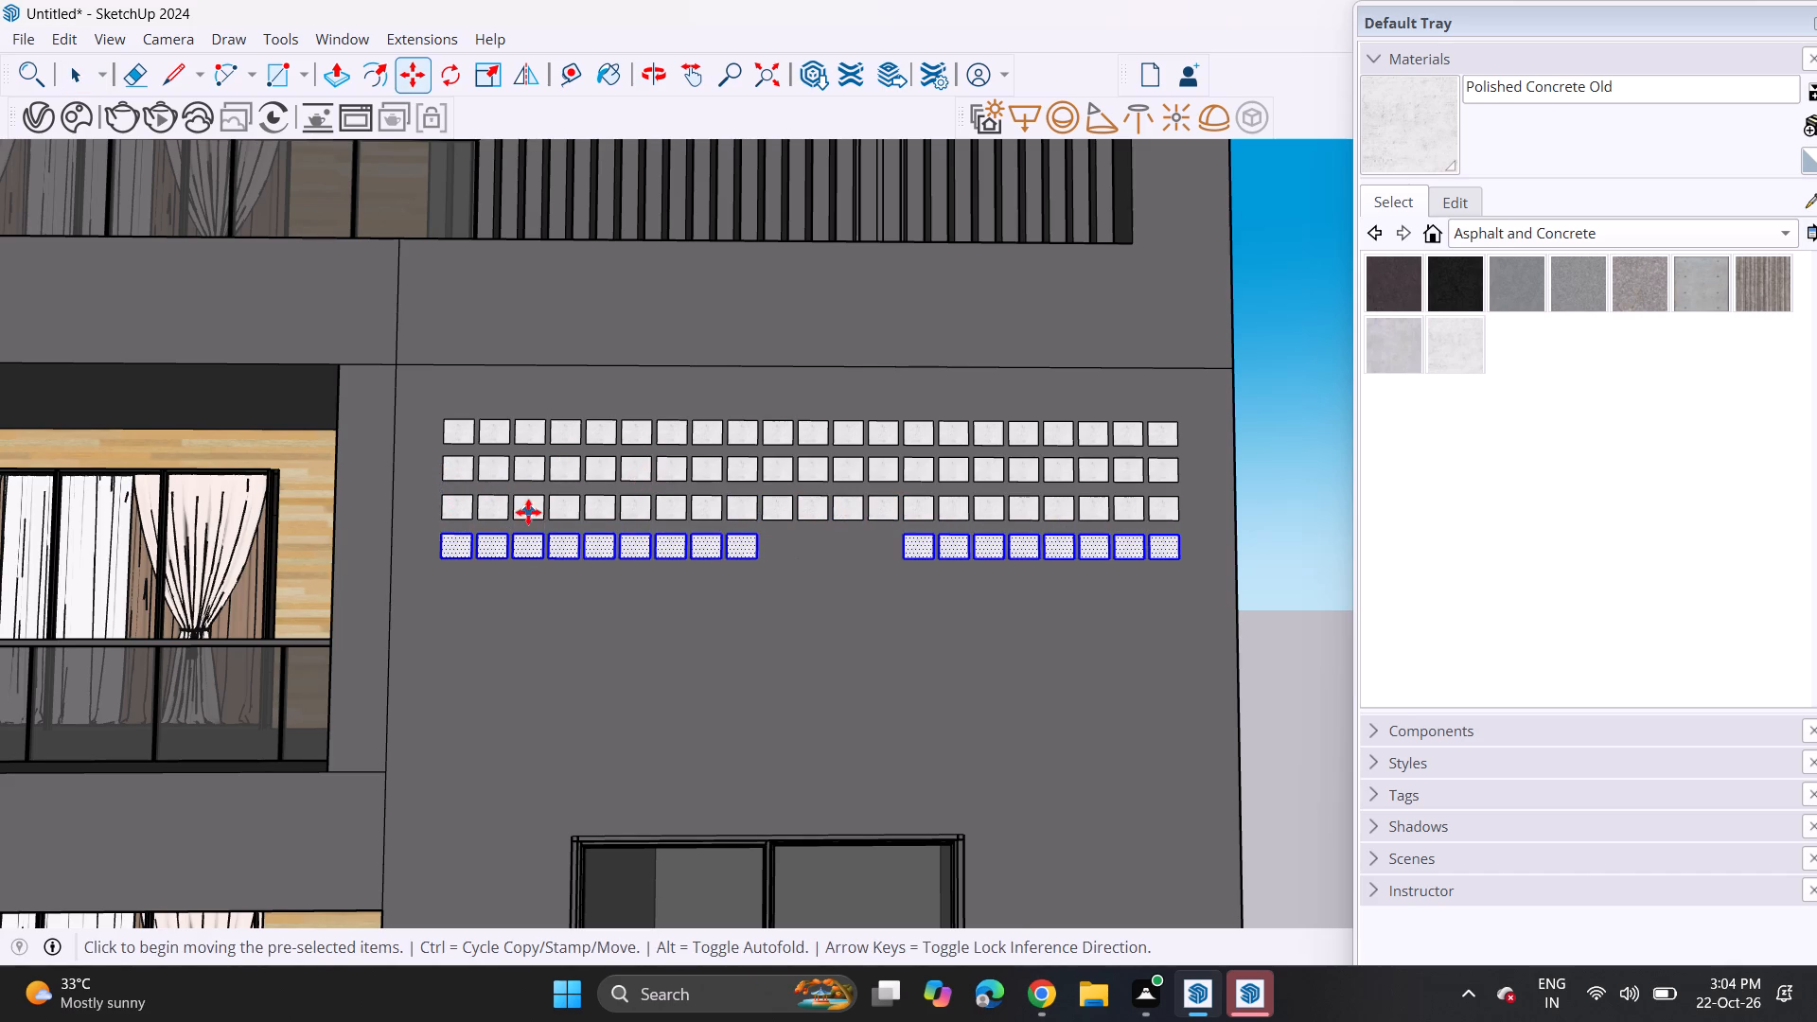
{"action": "left_click", "coordinate": [439, 537]}
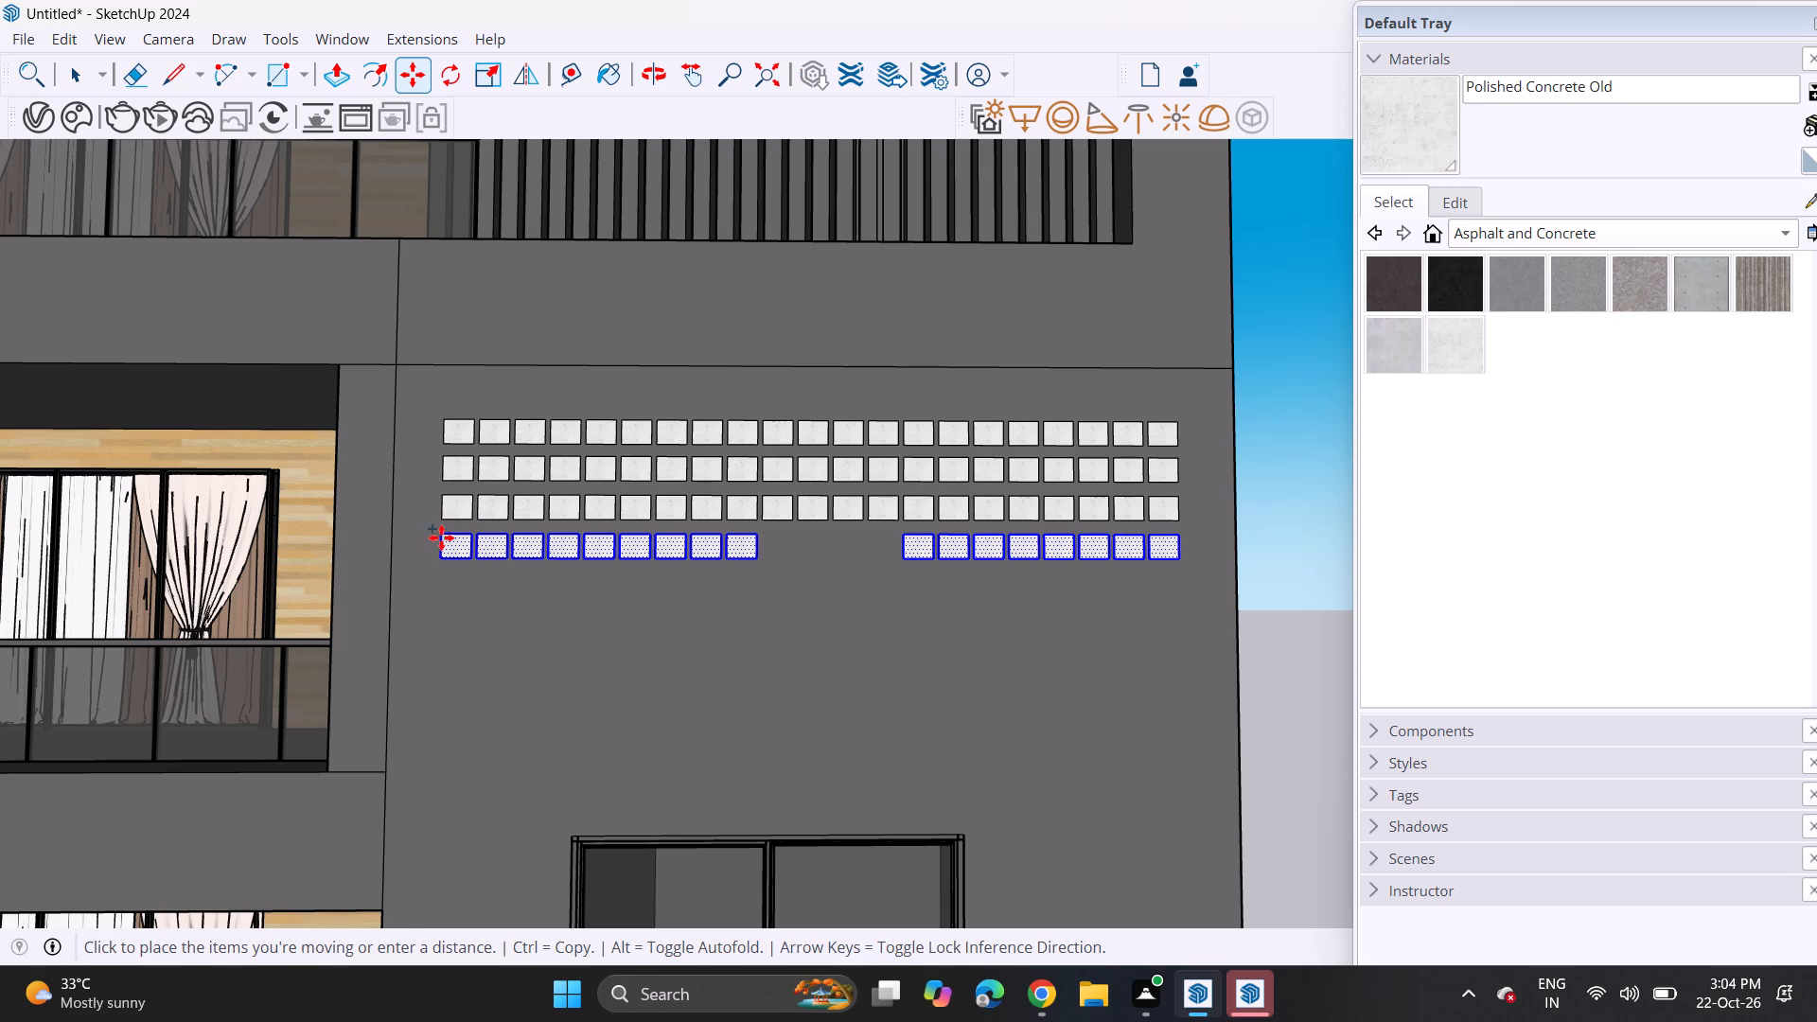
{"action": "left_click", "coordinate": [446, 573]}
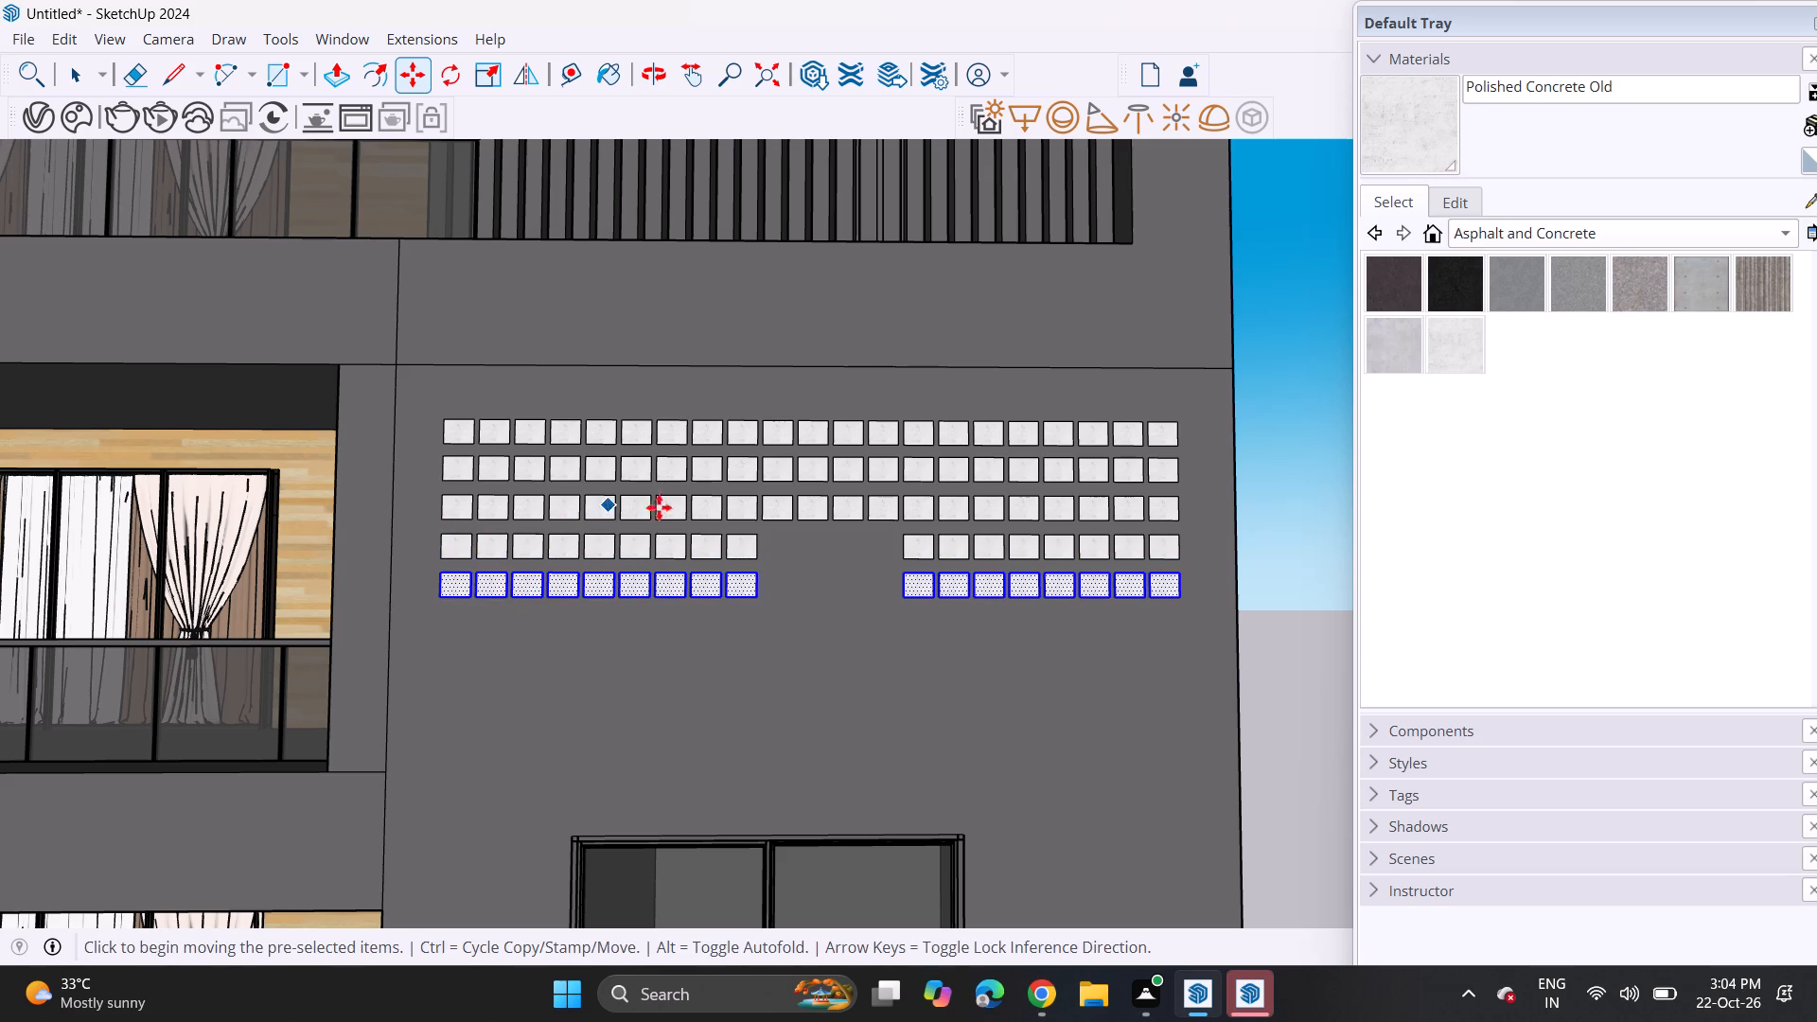
Deselect the two fifth-row tiles bordering the opening on the balcony side, add two third-row tiles above the opening, and copy the selection down one row.
{"action": "scroll", "coordinate": [783, 613], "scroll_direction": "up", "scroll_amount": 2, "text": "ctrl+shift"}
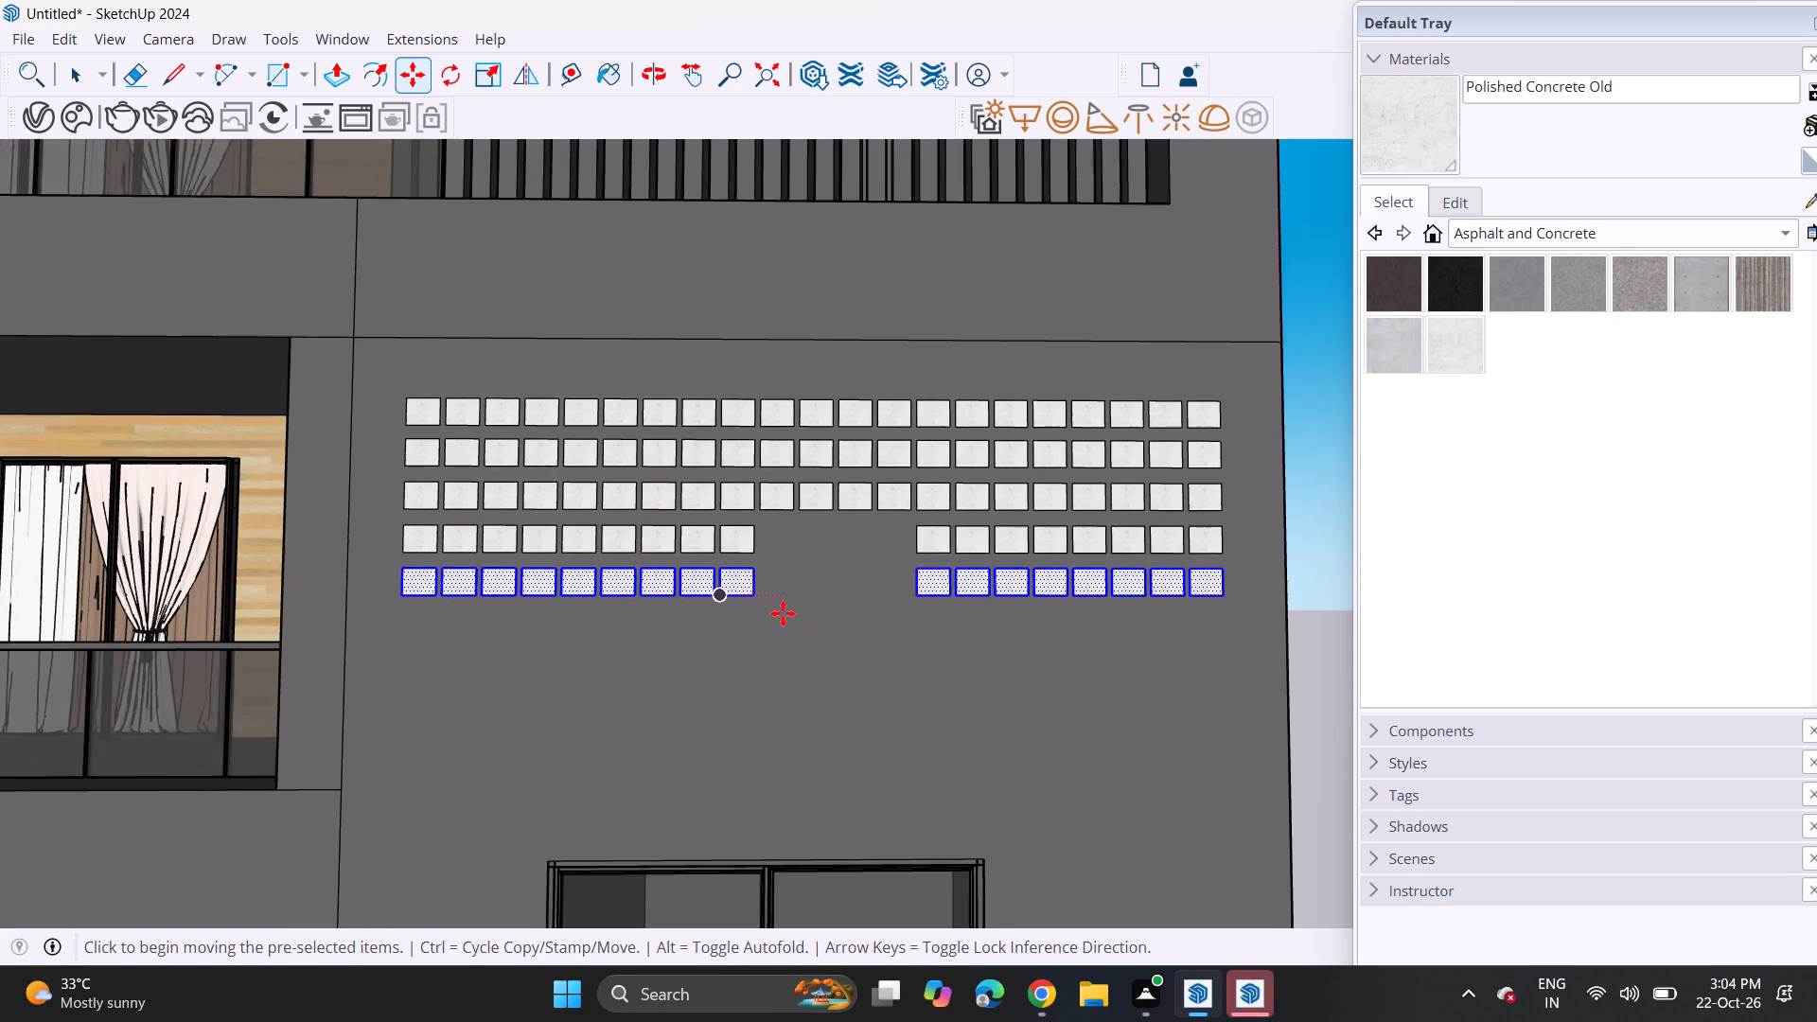
{"action": "key", "text": "space"}
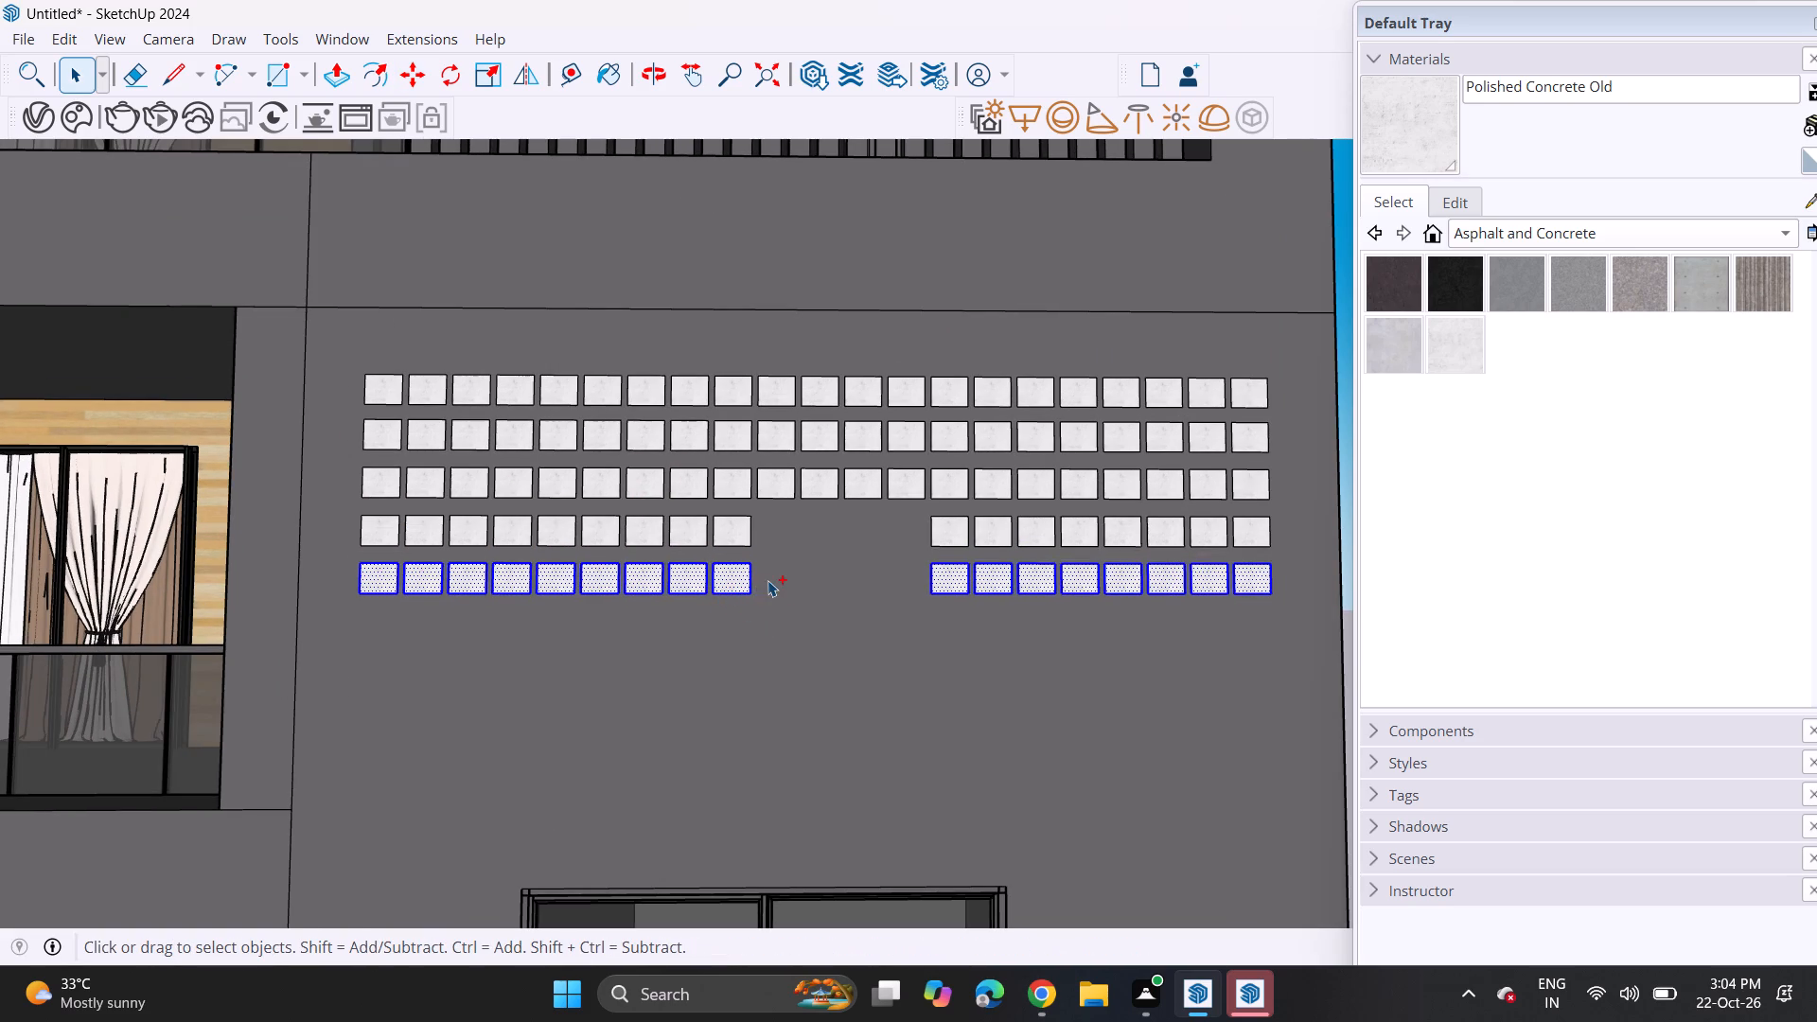
{"action": "double_click", "coordinate": [732, 573], "text": "ctrl+shift"}
{"action": "double_click", "coordinate": [692, 588], "text": "ctrl+shift"}
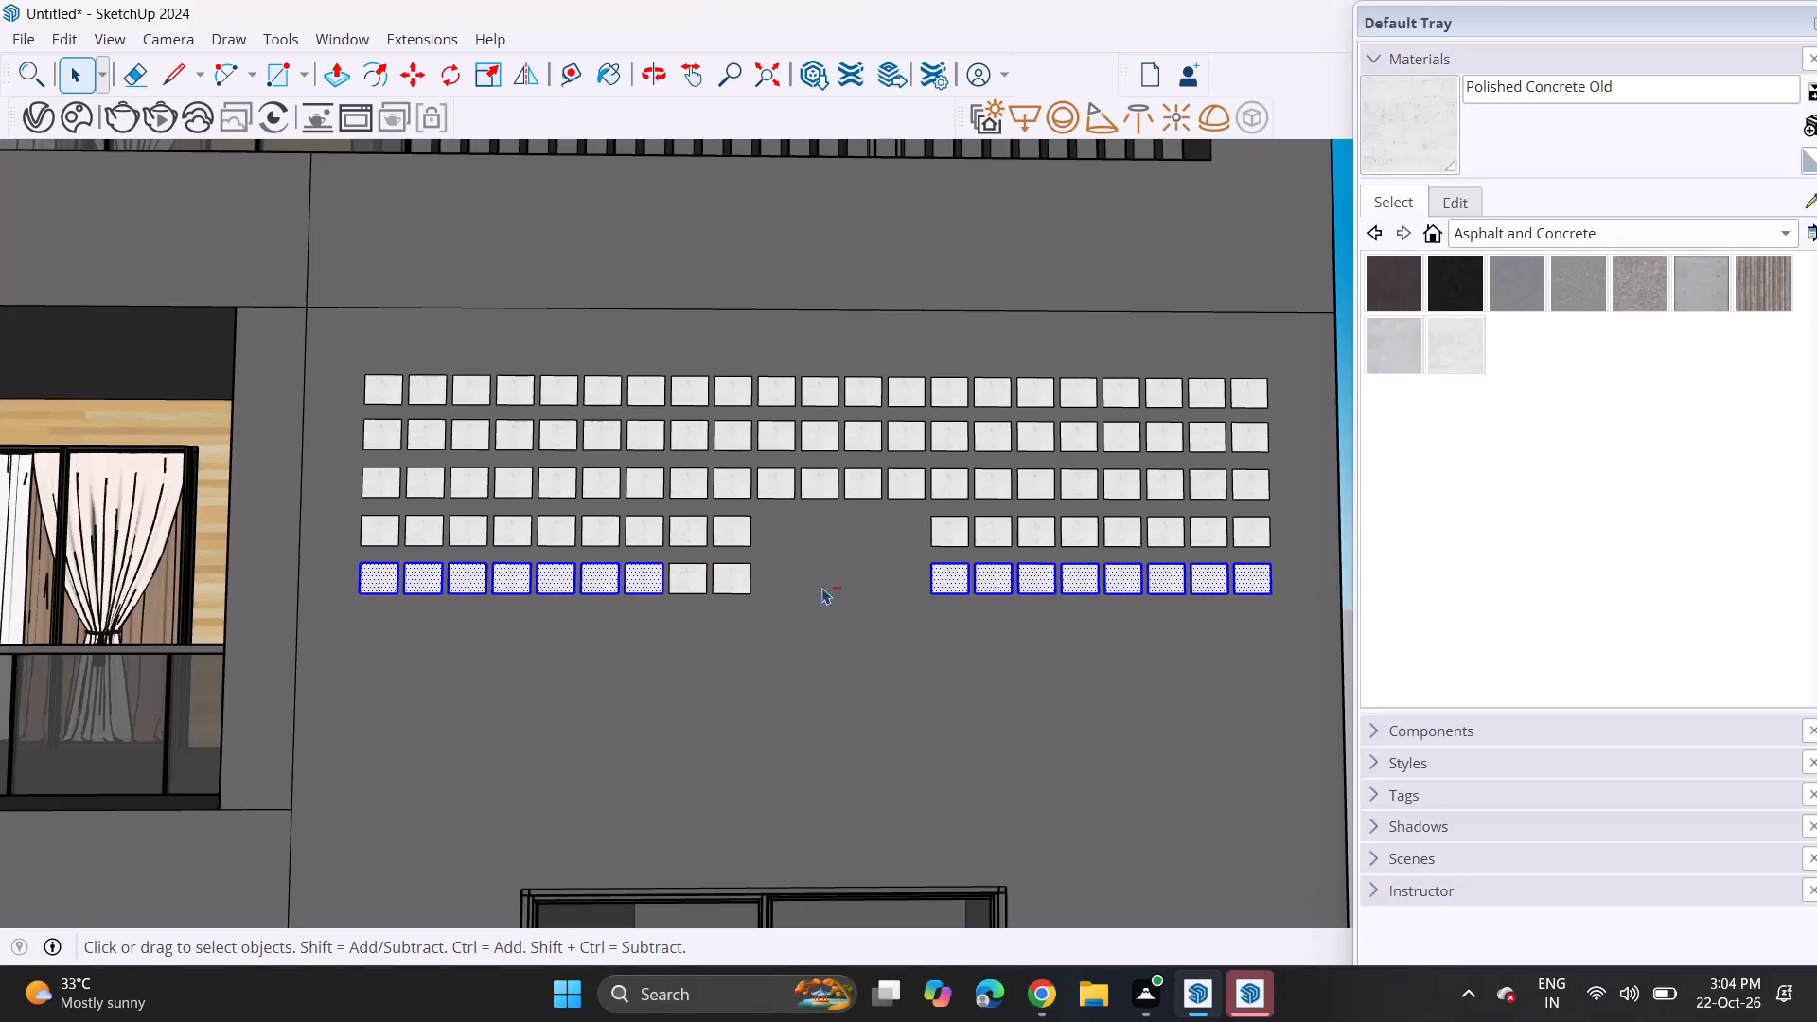
{"action": "double_click", "coordinate": [856, 487], "text": "ctrl+shift"}
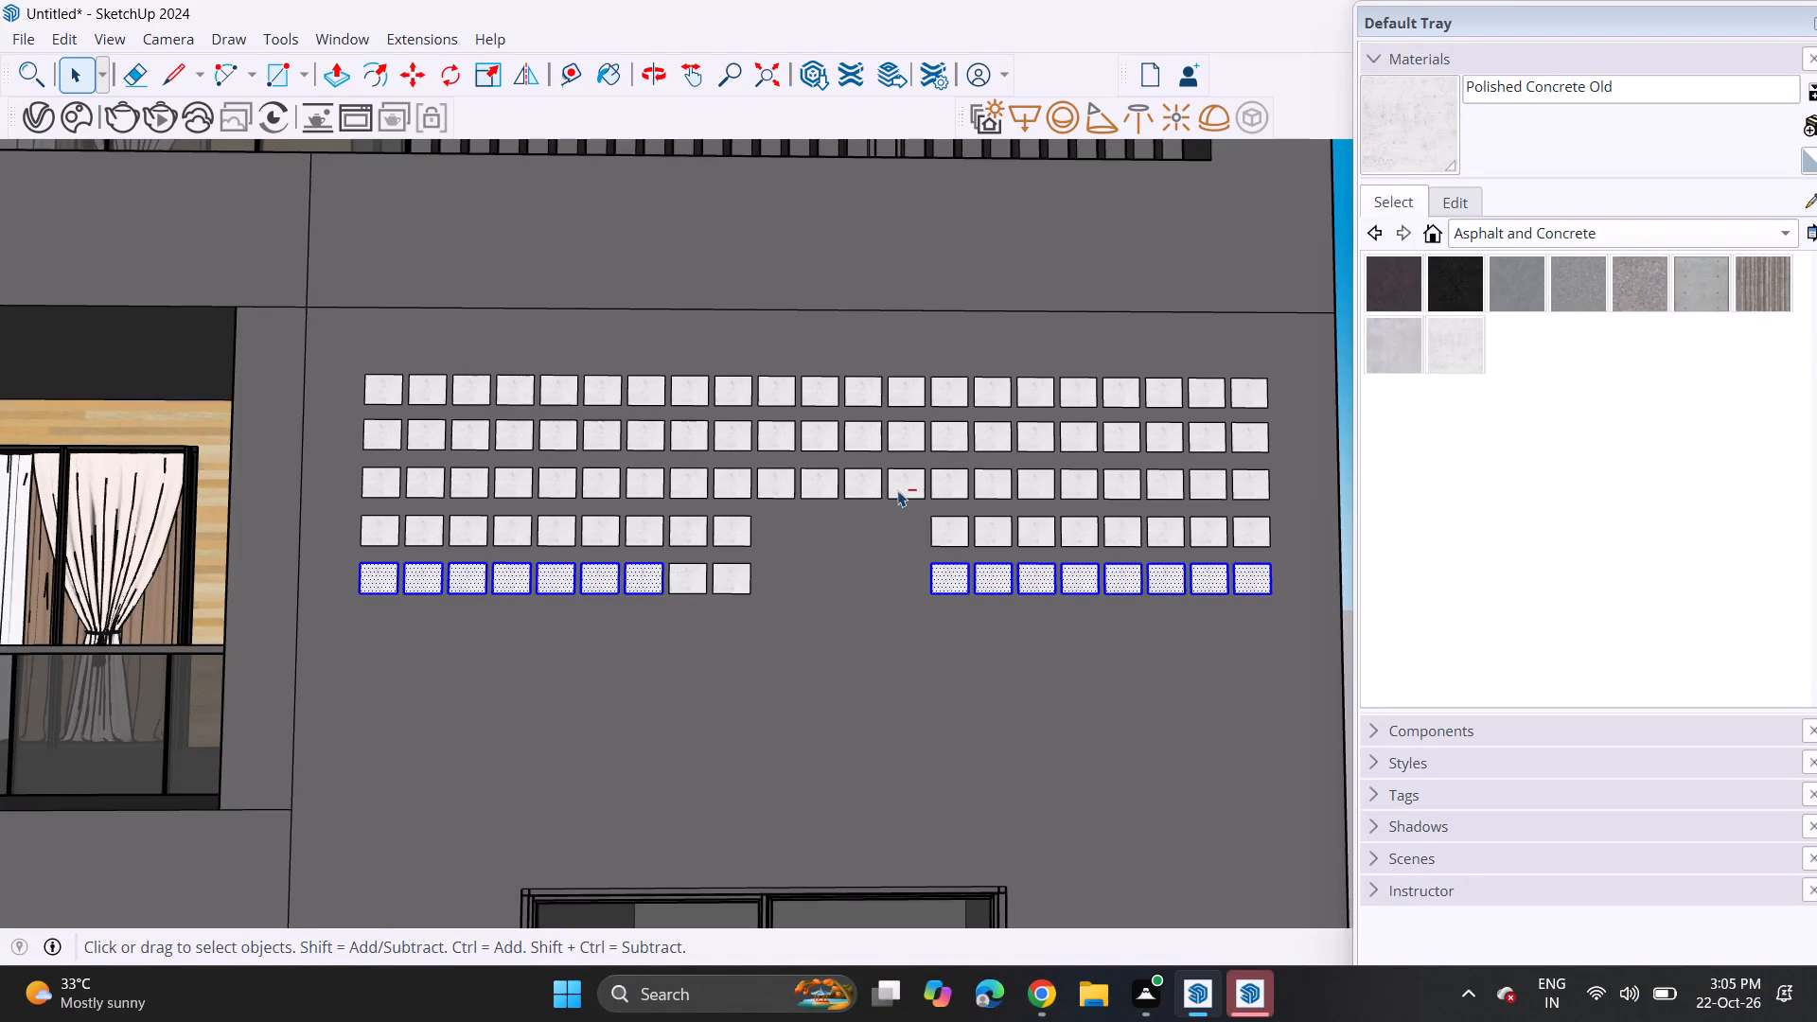
{"action": "triple_click", "coordinate": [905, 490], "text": "ctrl+shift"}
{"action": "left_click", "coordinate": [905, 490], "text": "ctrl"}
{"action": "double_click", "coordinate": [853, 487], "text": "ctrl"}
{"action": "left_click", "coordinate": [418, 83]}
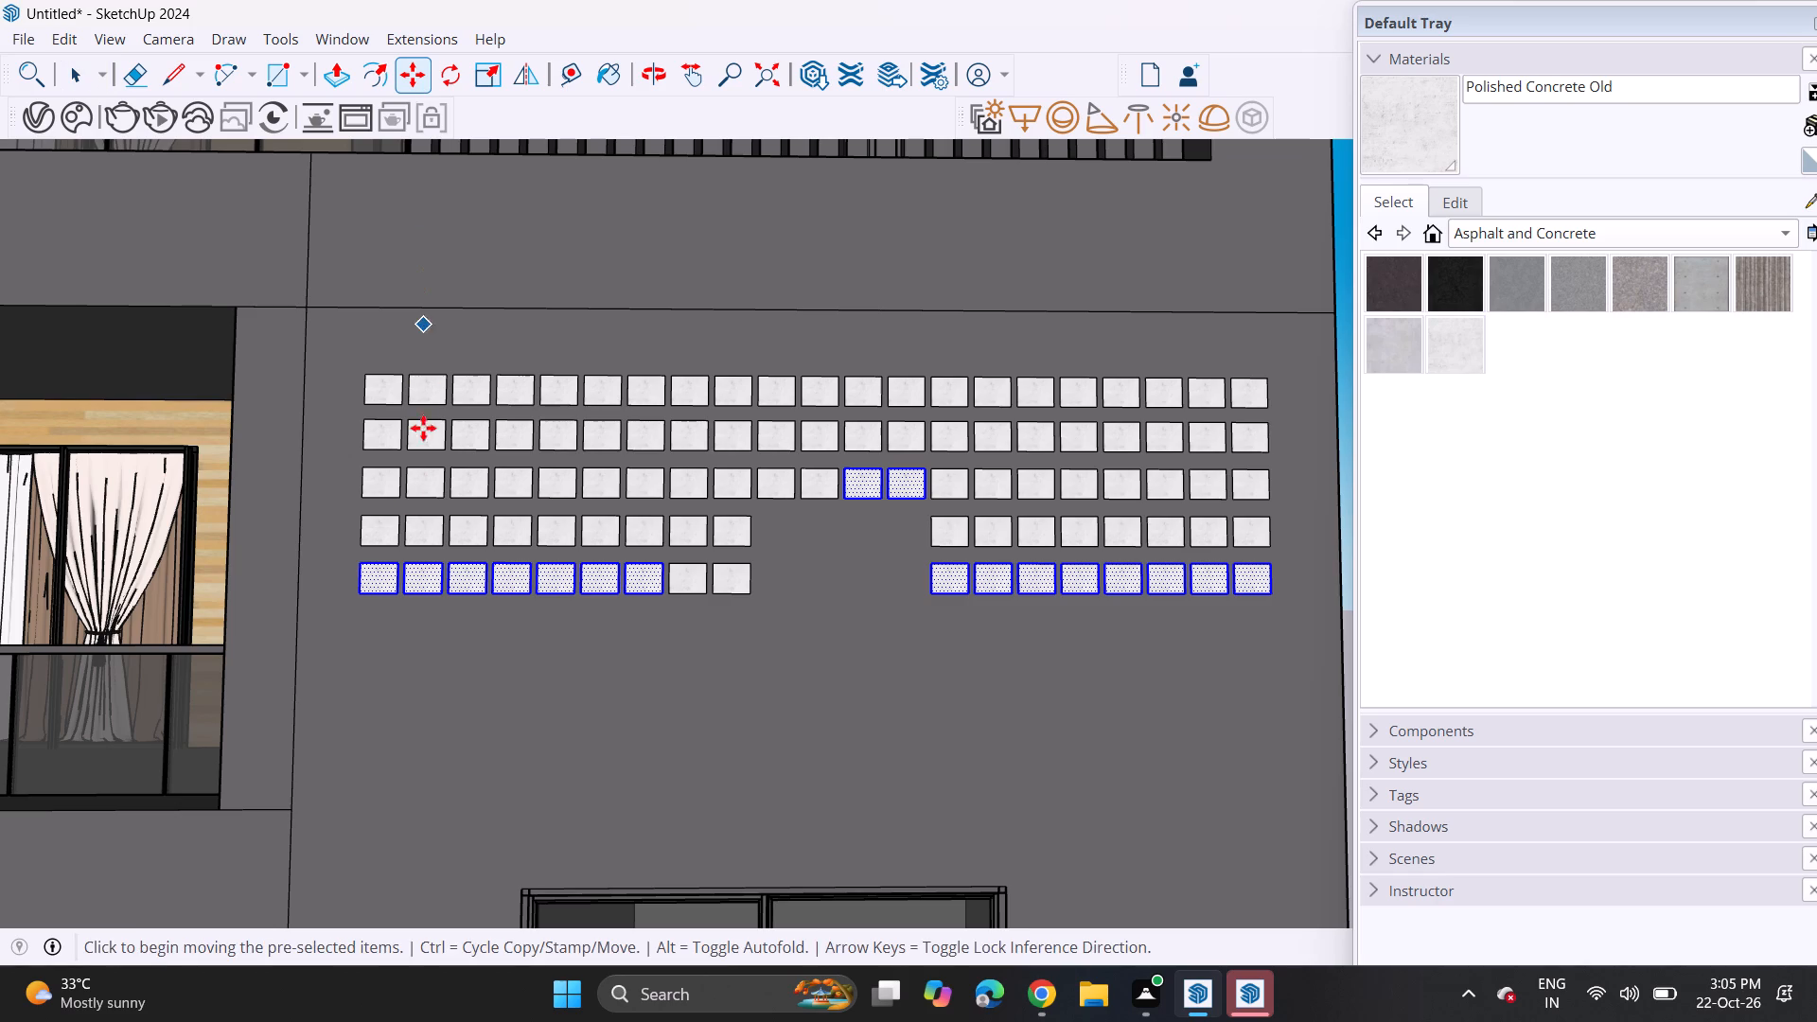
{"action": "left_click", "coordinate": [369, 545]}
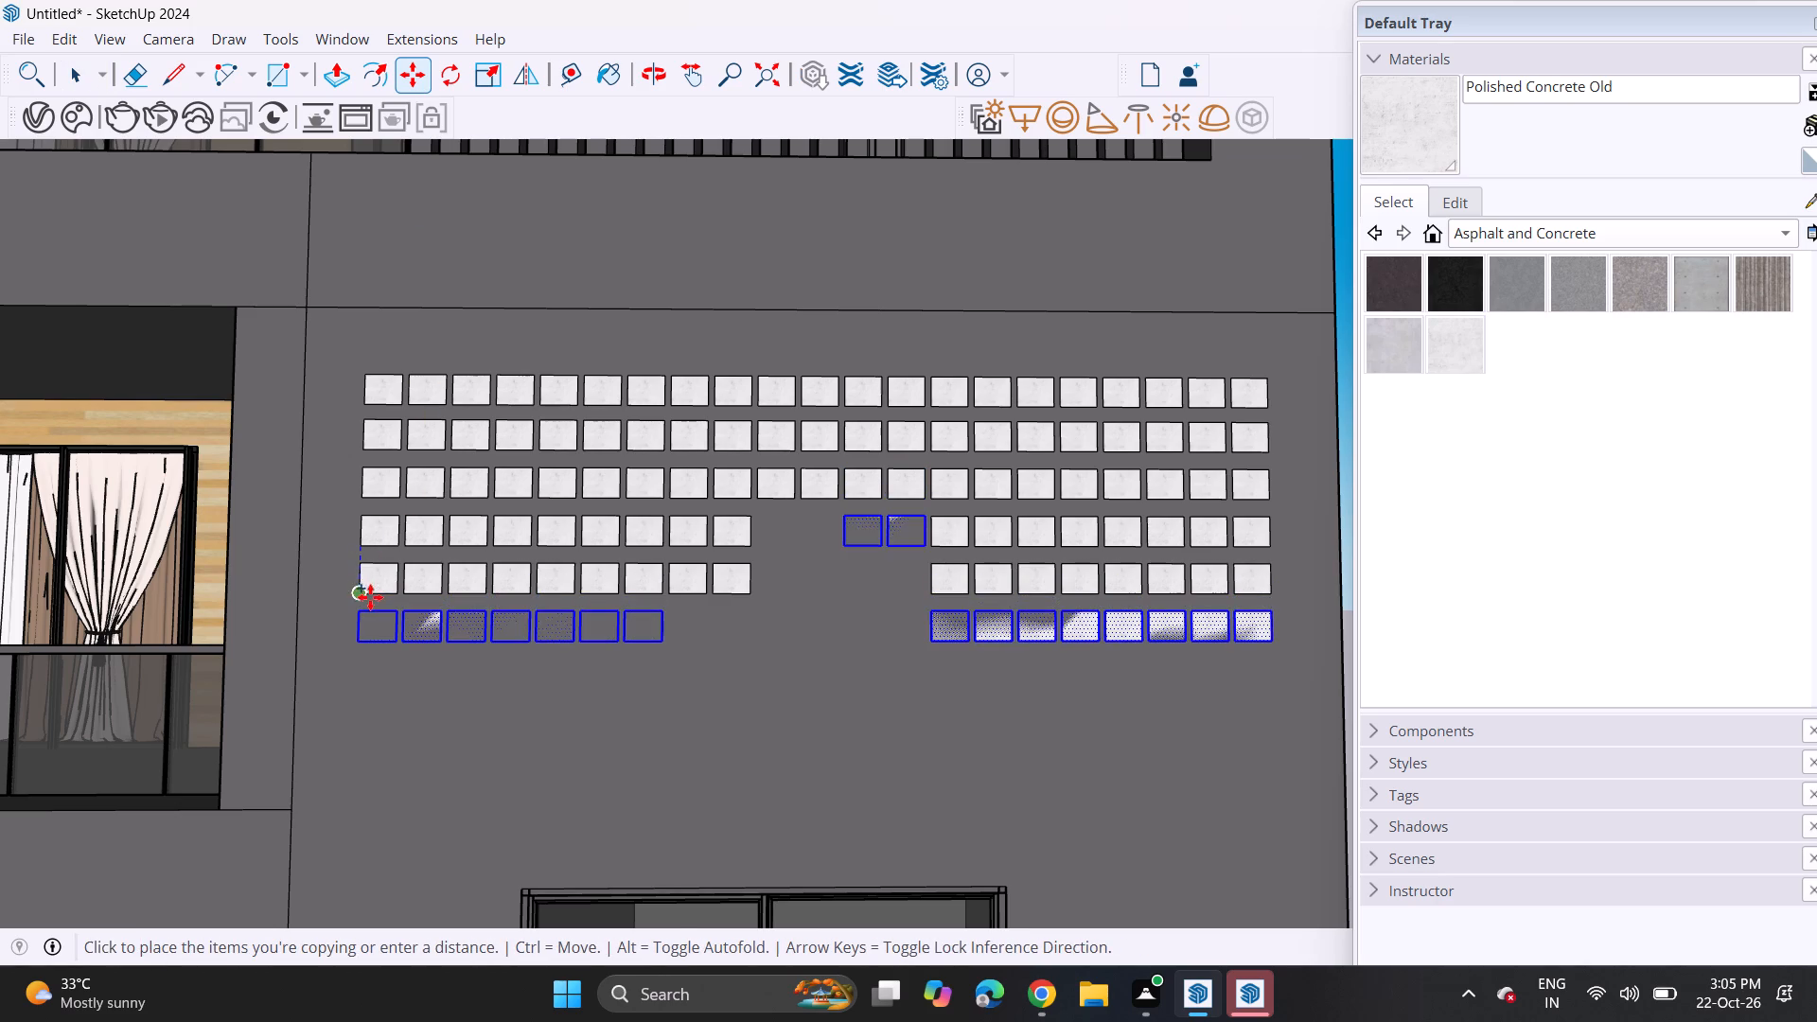
{"action": "left_click", "coordinate": [367, 598]}
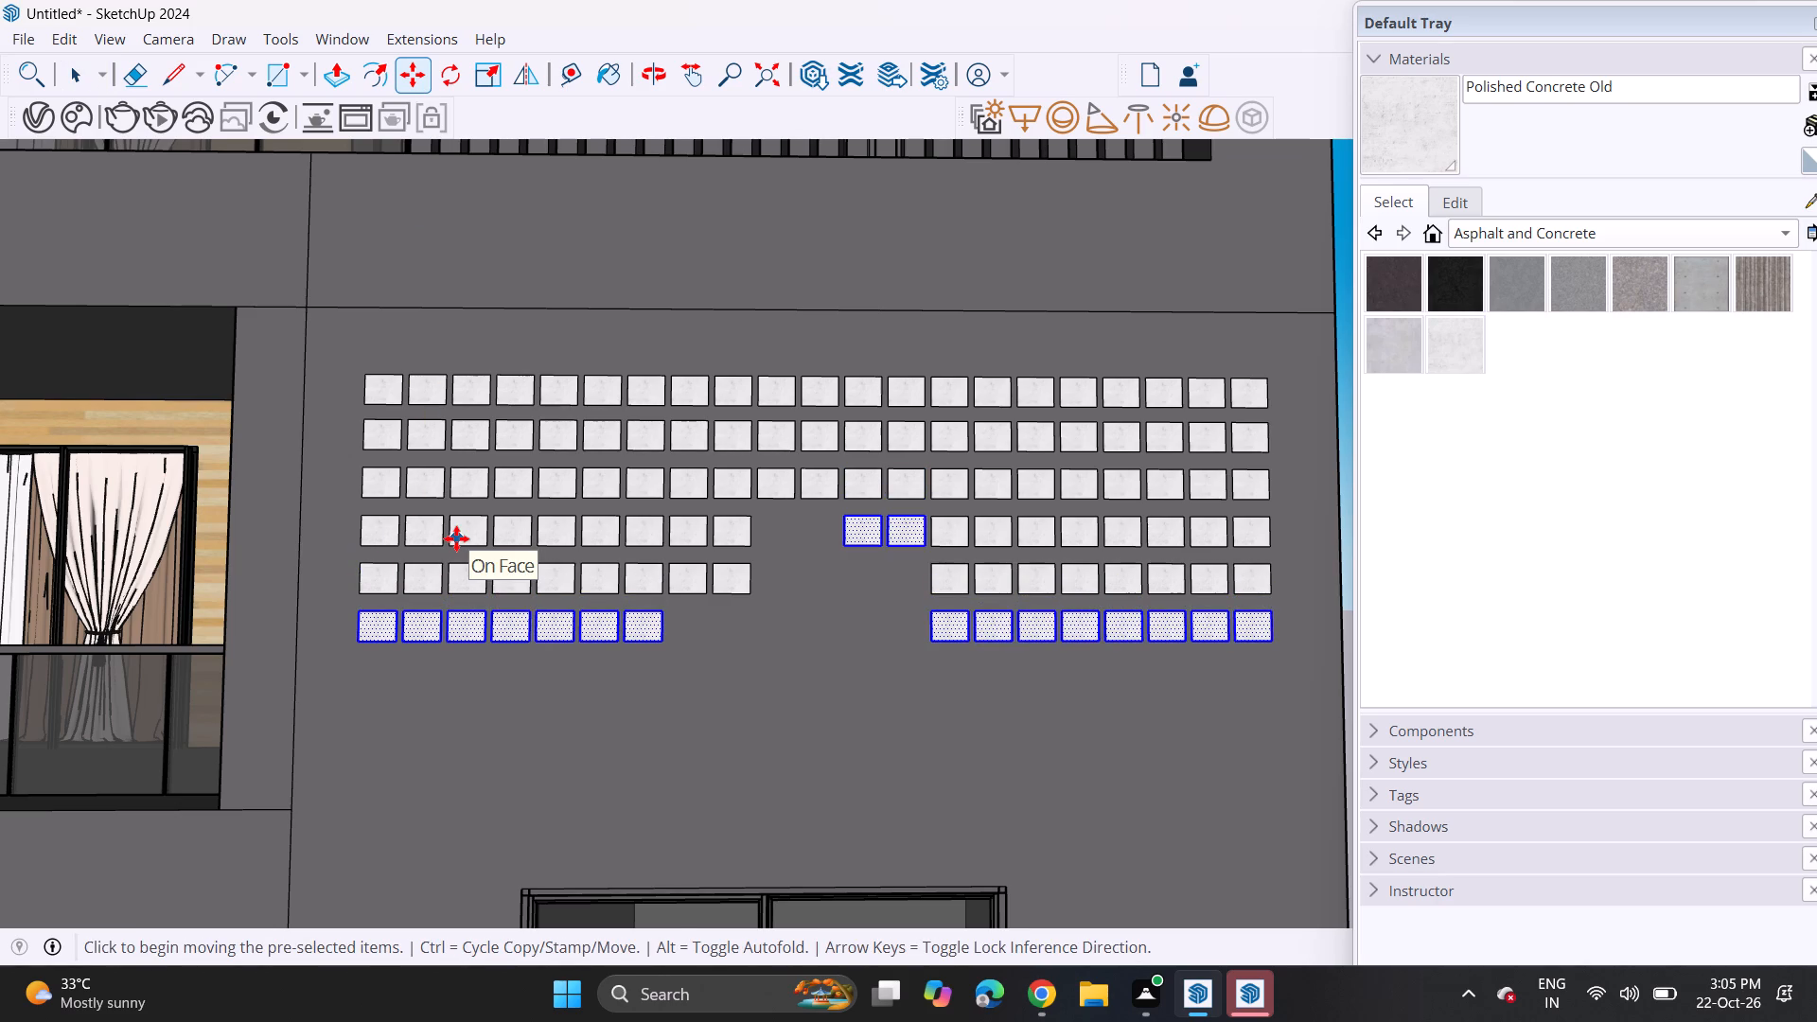
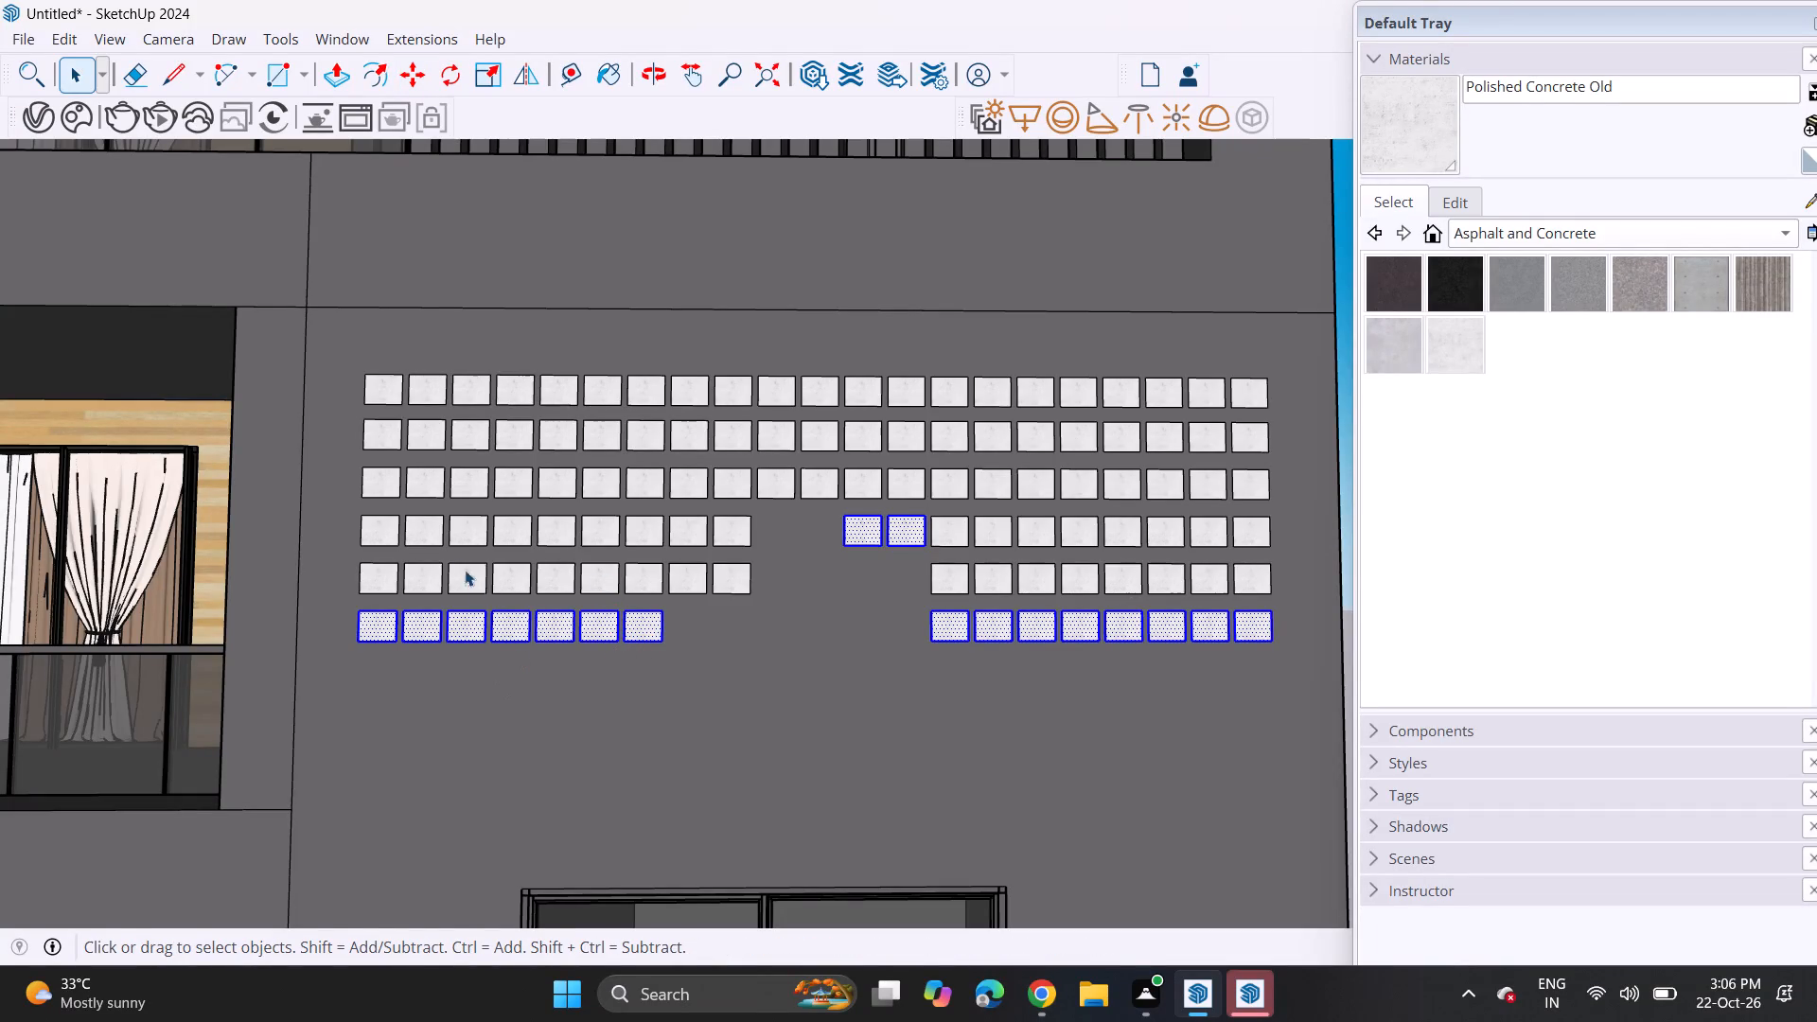
Copy the first ten square tiles of the third row straight down to form a new row beneath the sixth row.
{"action": "left_click", "coordinate": [644, 742]}
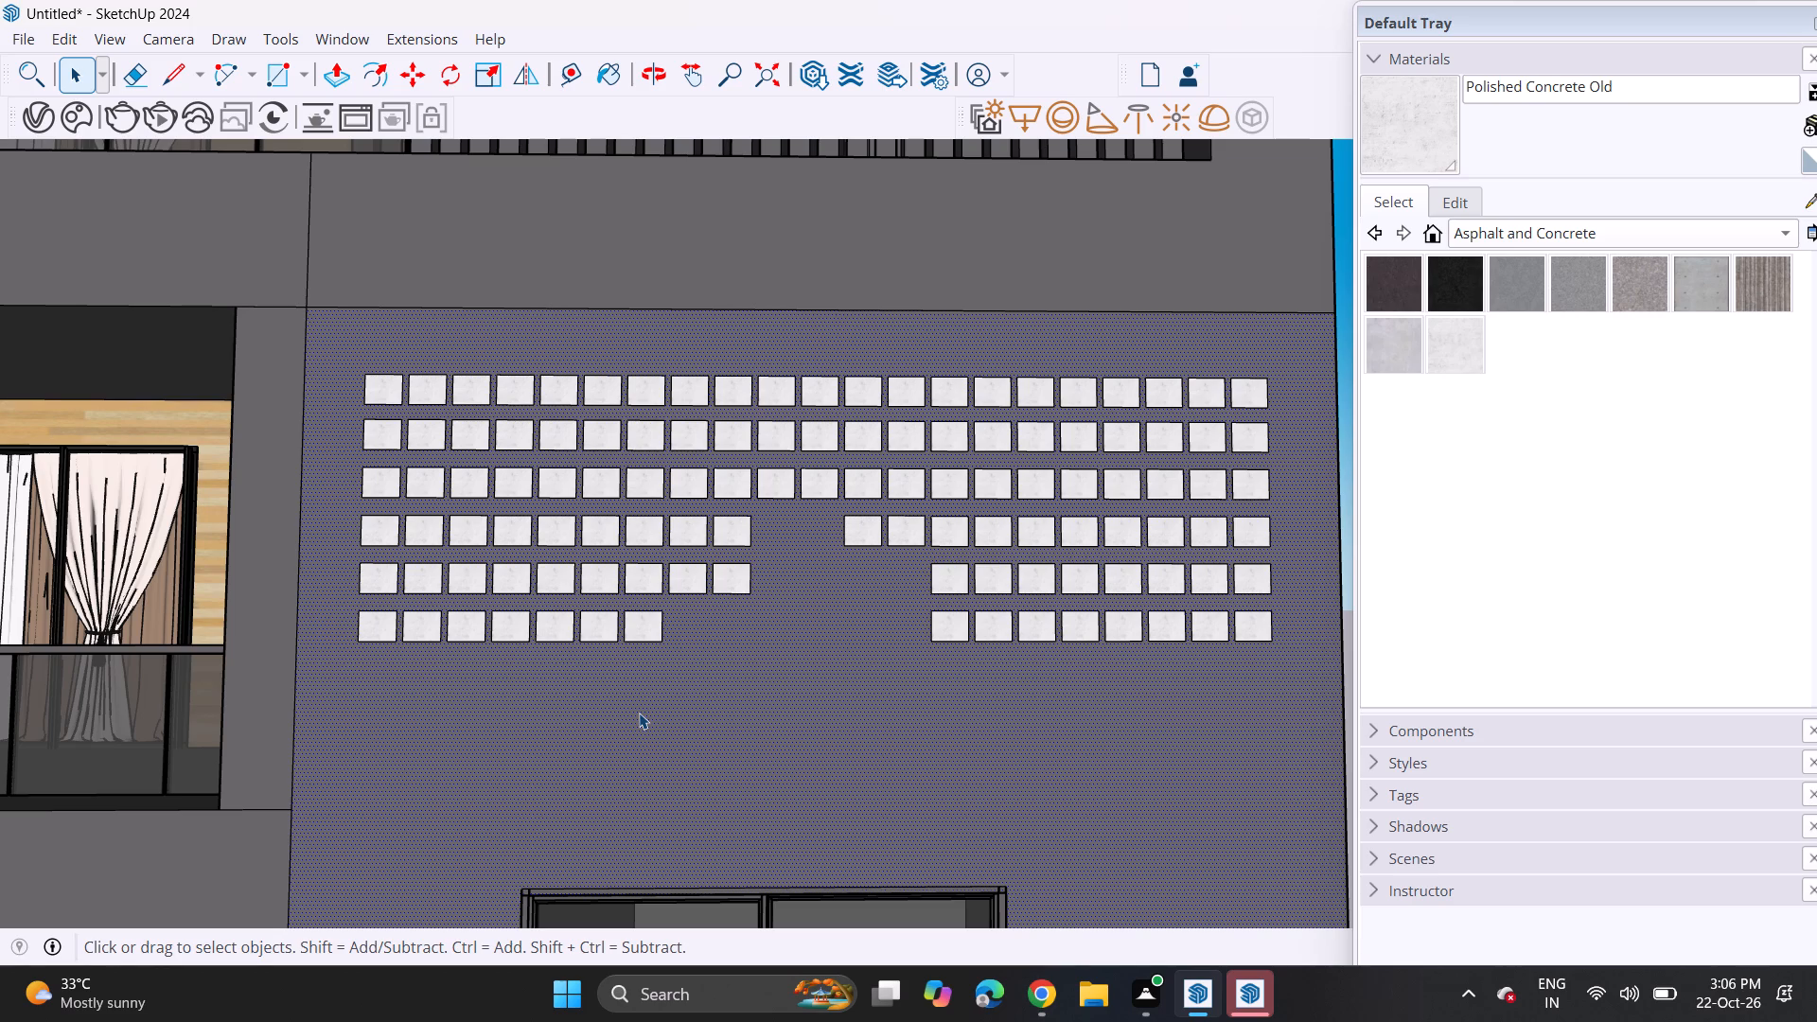
{"action": "scroll", "coordinate": [528, 563], "scroll_direction": "down", "scroll_amount": 2}
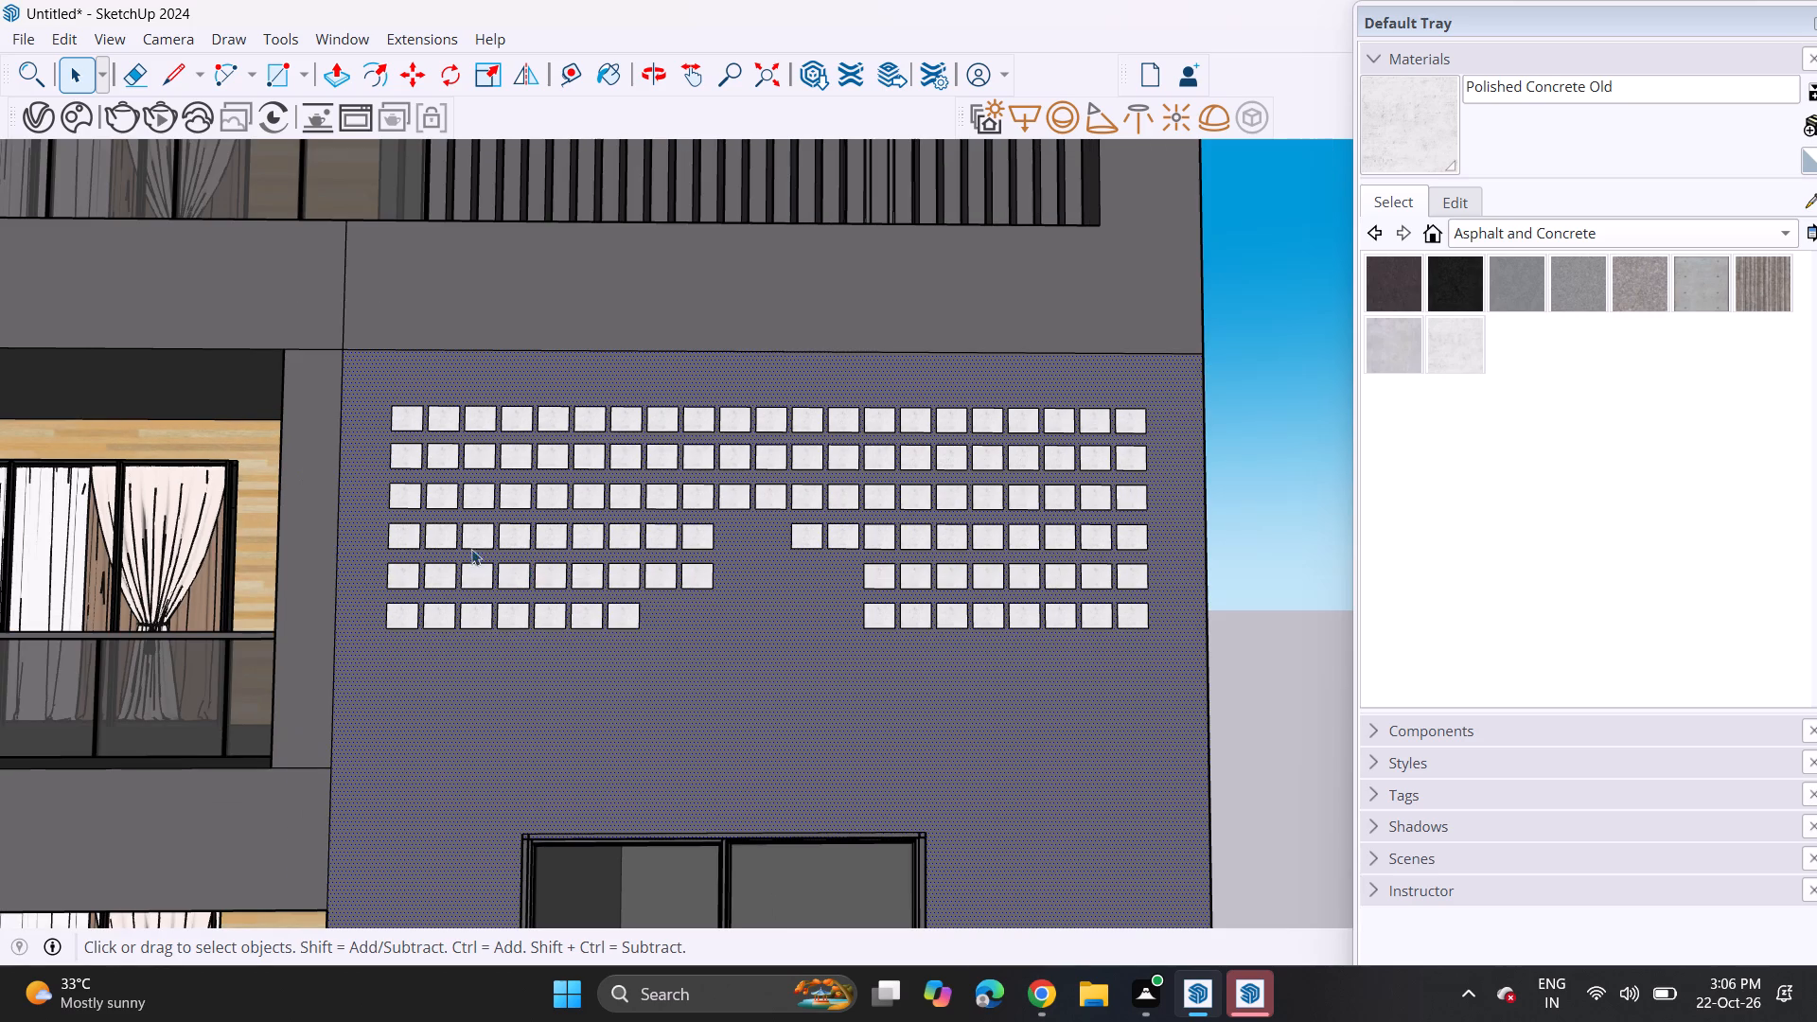
{"action": "left_click", "coordinate": [407, 500], "text": "ctrl"}
{"action": "left_click", "coordinate": [409, 500], "text": "ctrl"}
{"action": "double_click", "coordinate": [409, 500]}
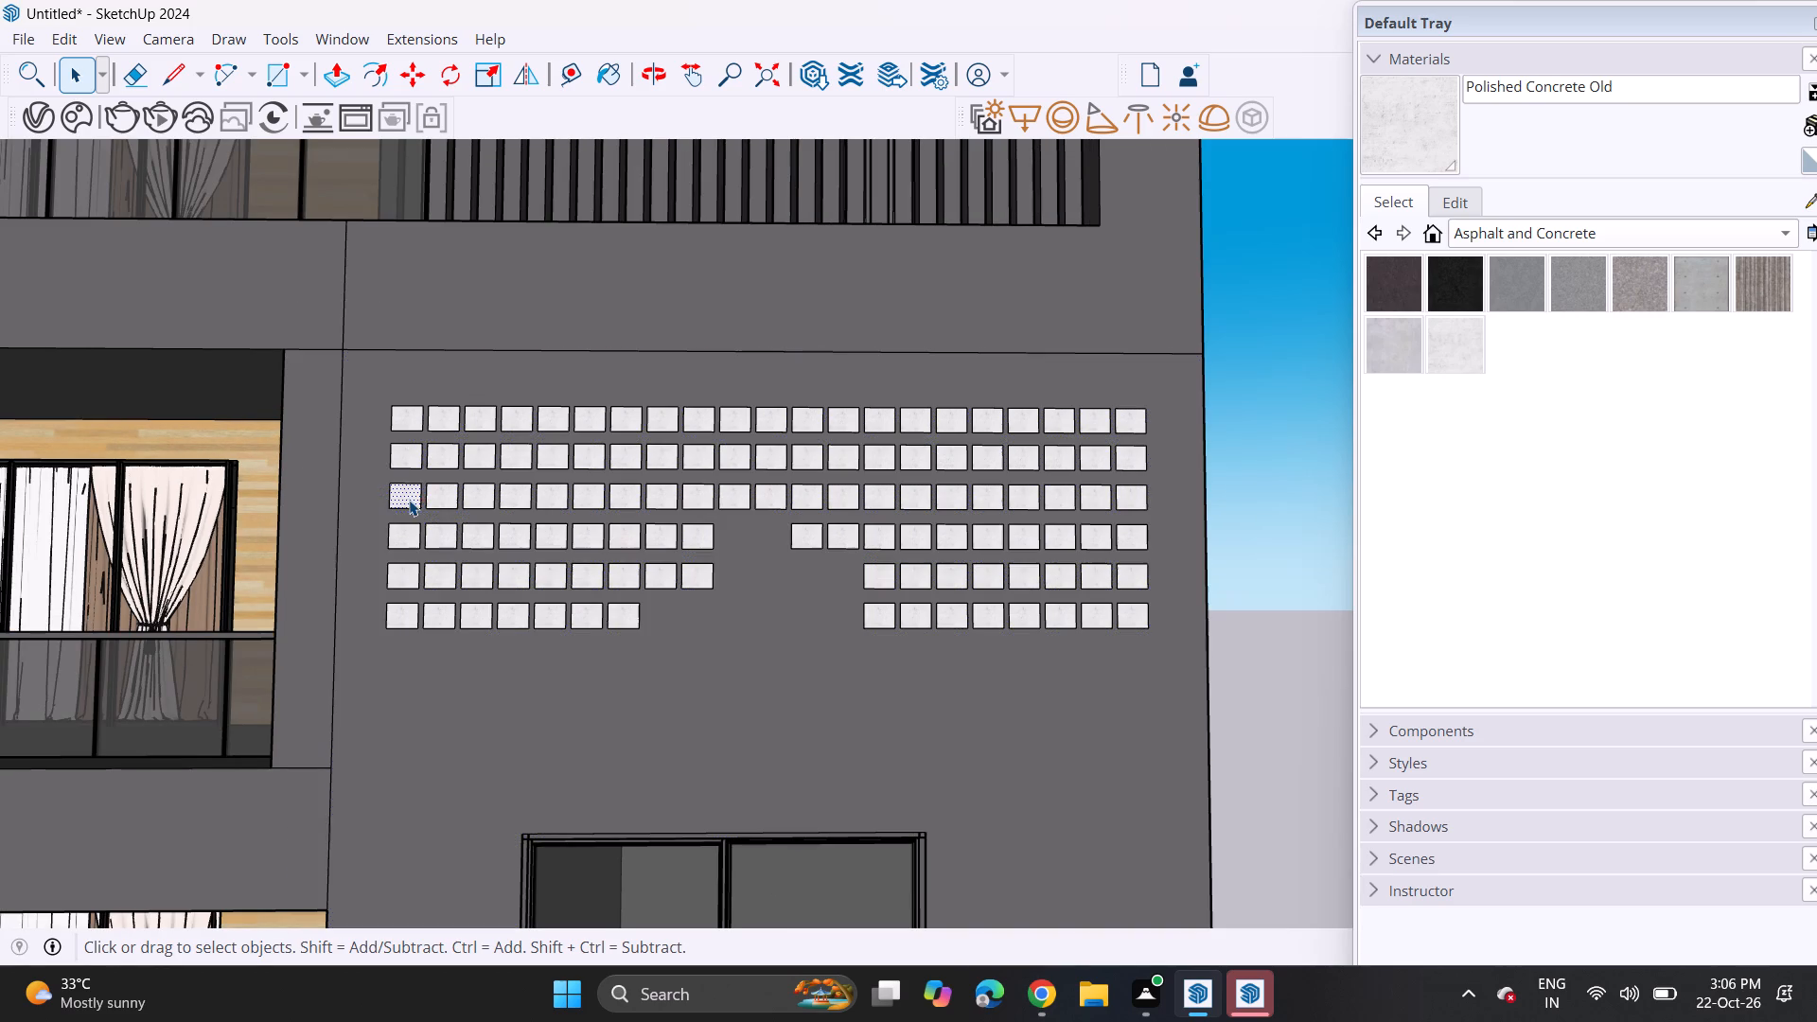
{"action": "double_click", "coordinate": [443, 501], "text": "ctrl"}
{"action": "double_click", "coordinate": [481, 495], "text": "ctrl"}
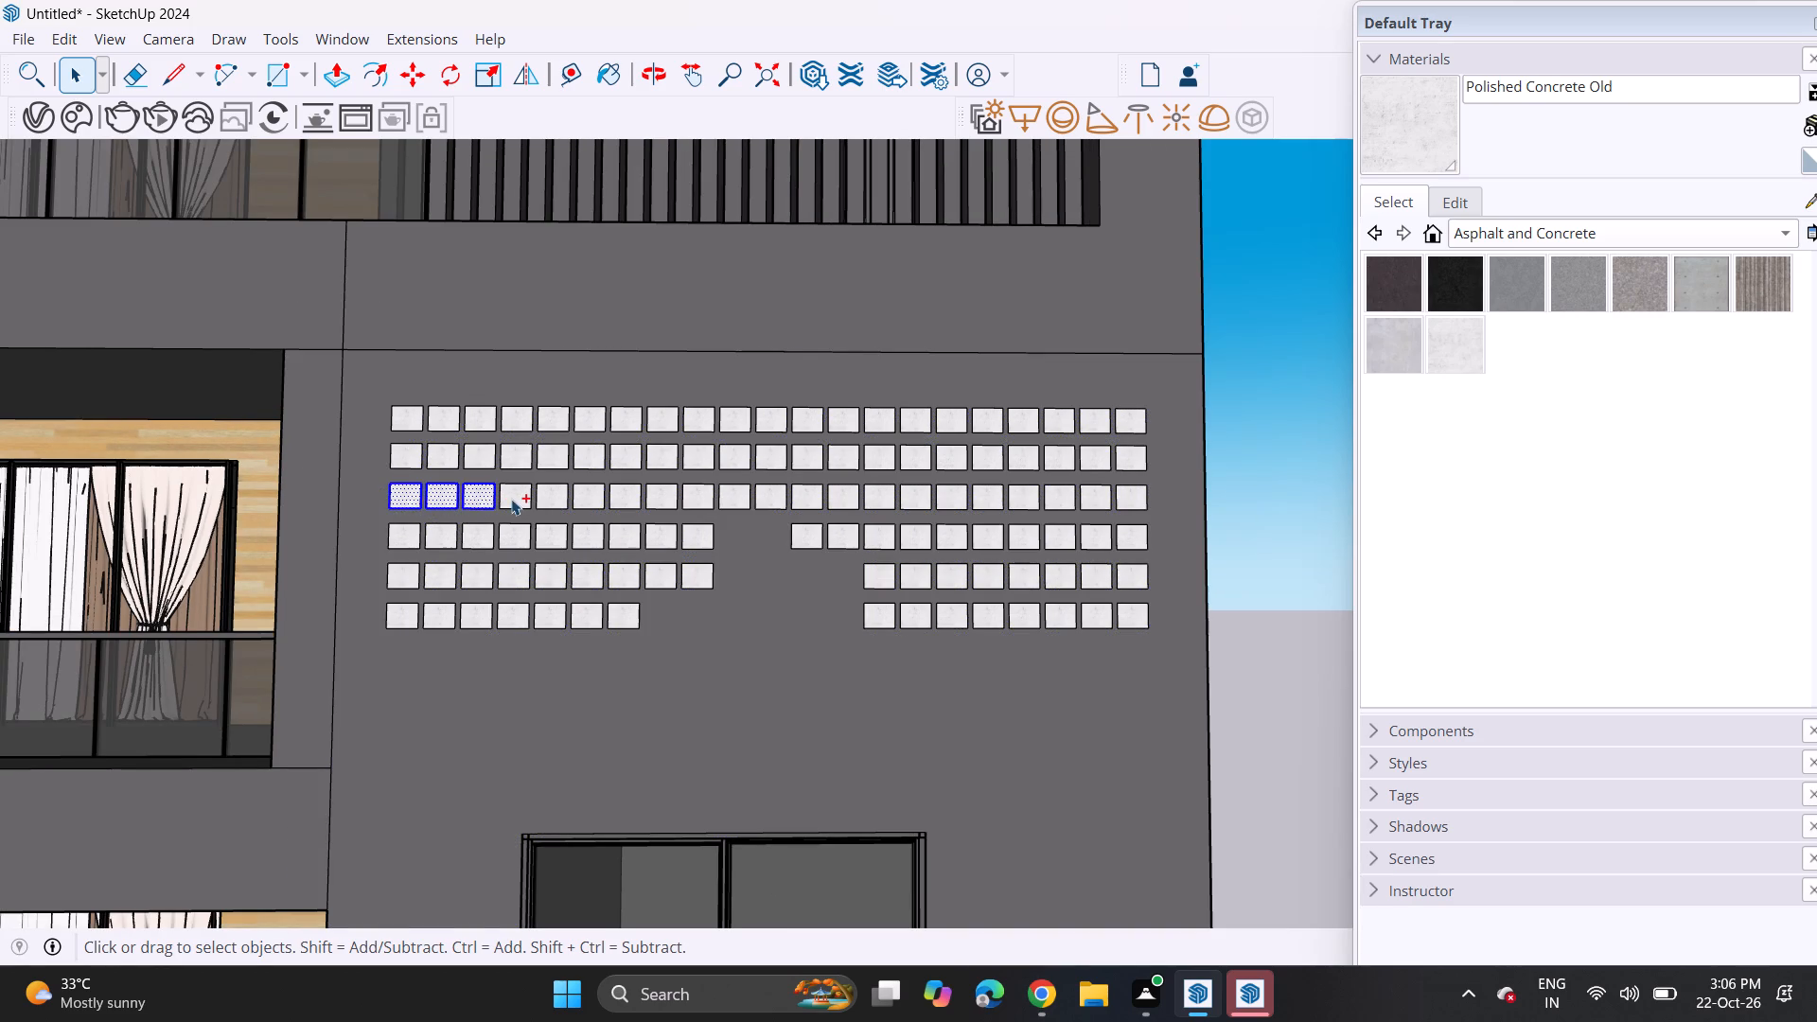
{"action": "double_click", "coordinate": [512, 499], "text": "ctrl"}
{"action": "double_click", "coordinate": [548, 498], "text": "ctrl"}
{"action": "left_click", "coordinate": [596, 507], "text": "ctrl"}
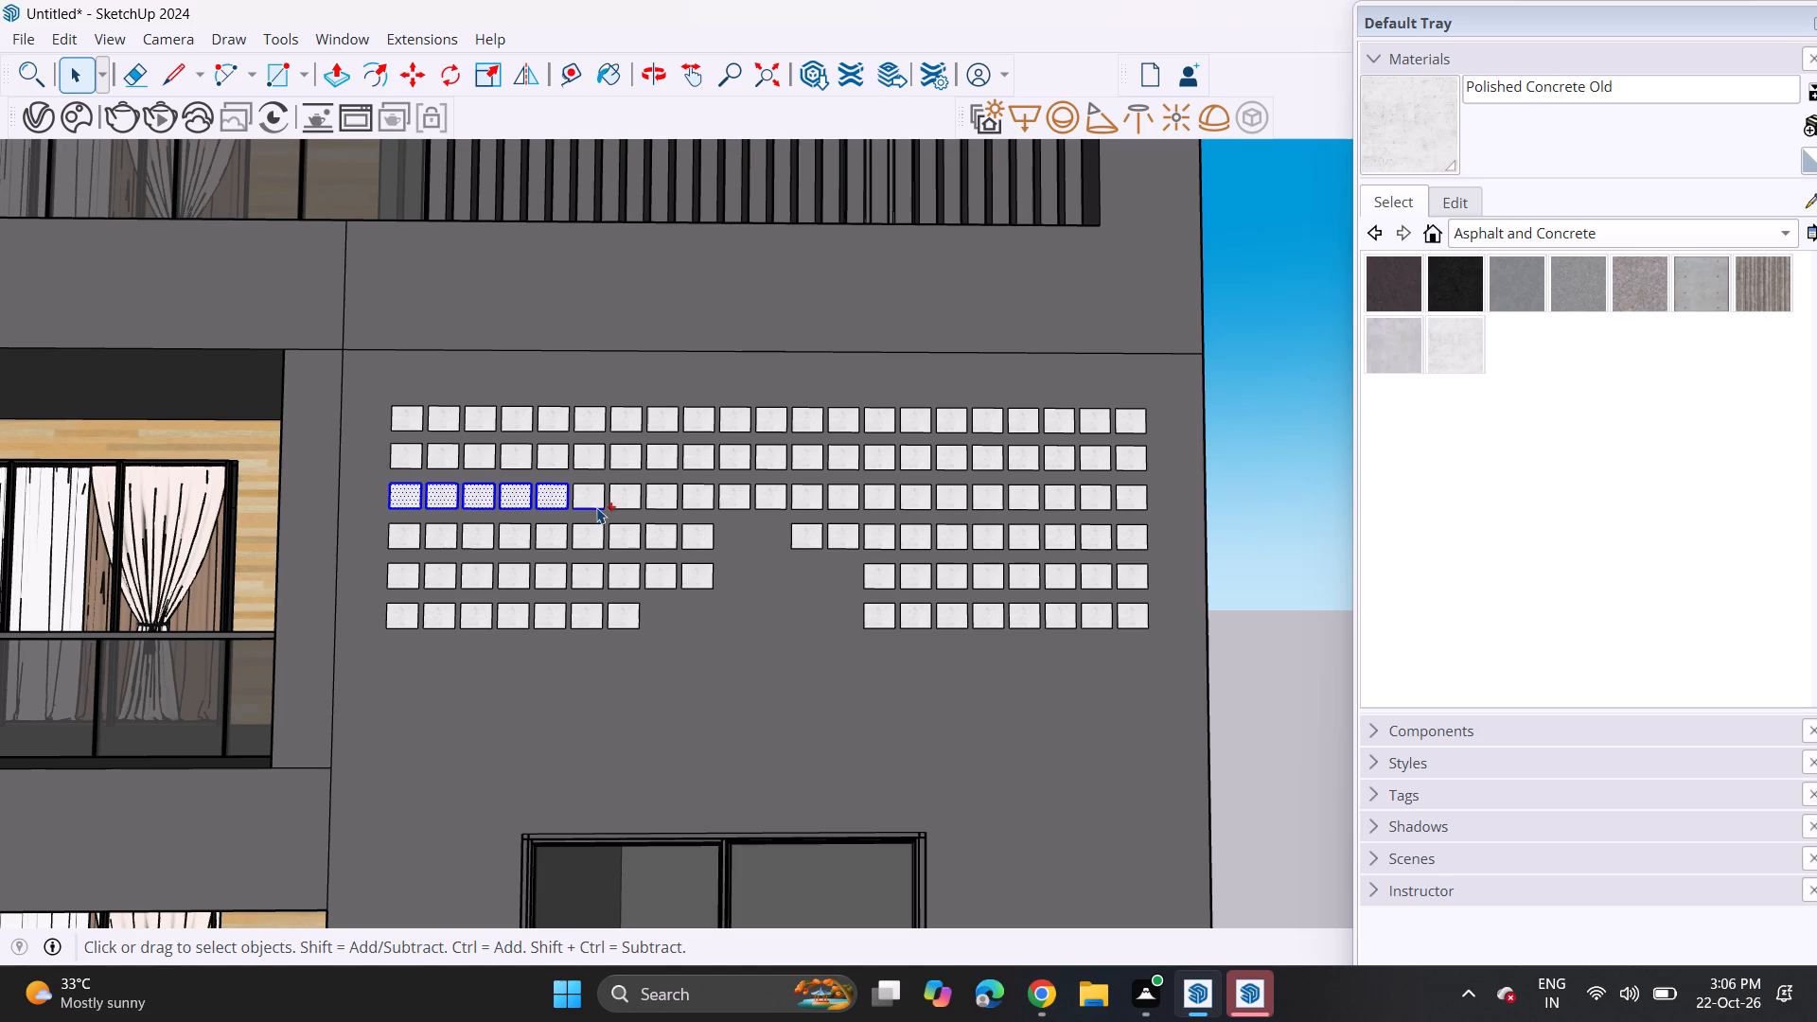
{"action": "double_click", "coordinate": [596, 502], "text": "ctrl"}
{"action": "double_click", "coordinate": [626, 492], "text": "ctrl"}
{"action": "double_click", "coordinate": [659, 498], "text": "ctrl"}
{"action": "double_click", "coordinate": [700, 501], "text": "ctrl"}
{"action": "double_click", "coordinate": [729, 498], "text": "ctrl"}
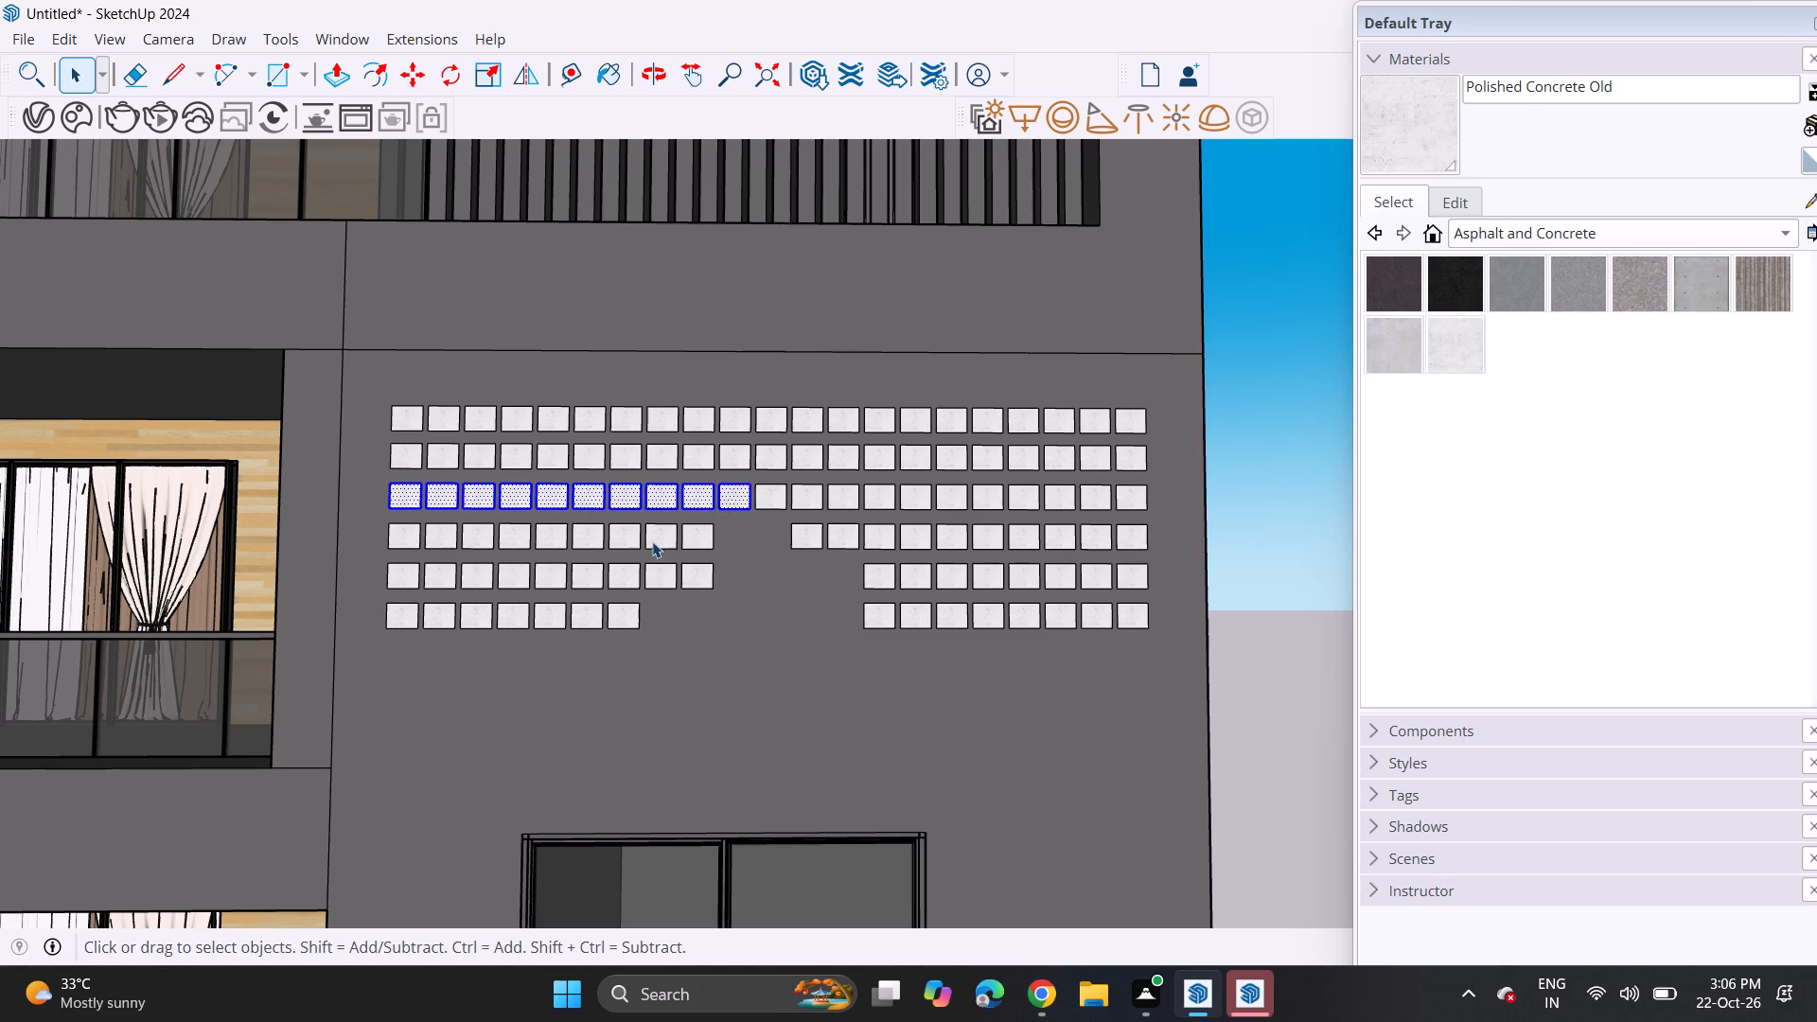
{"action": "key", "text": "m"}
{"action": "left_click", "coordinate": [394, 471]}
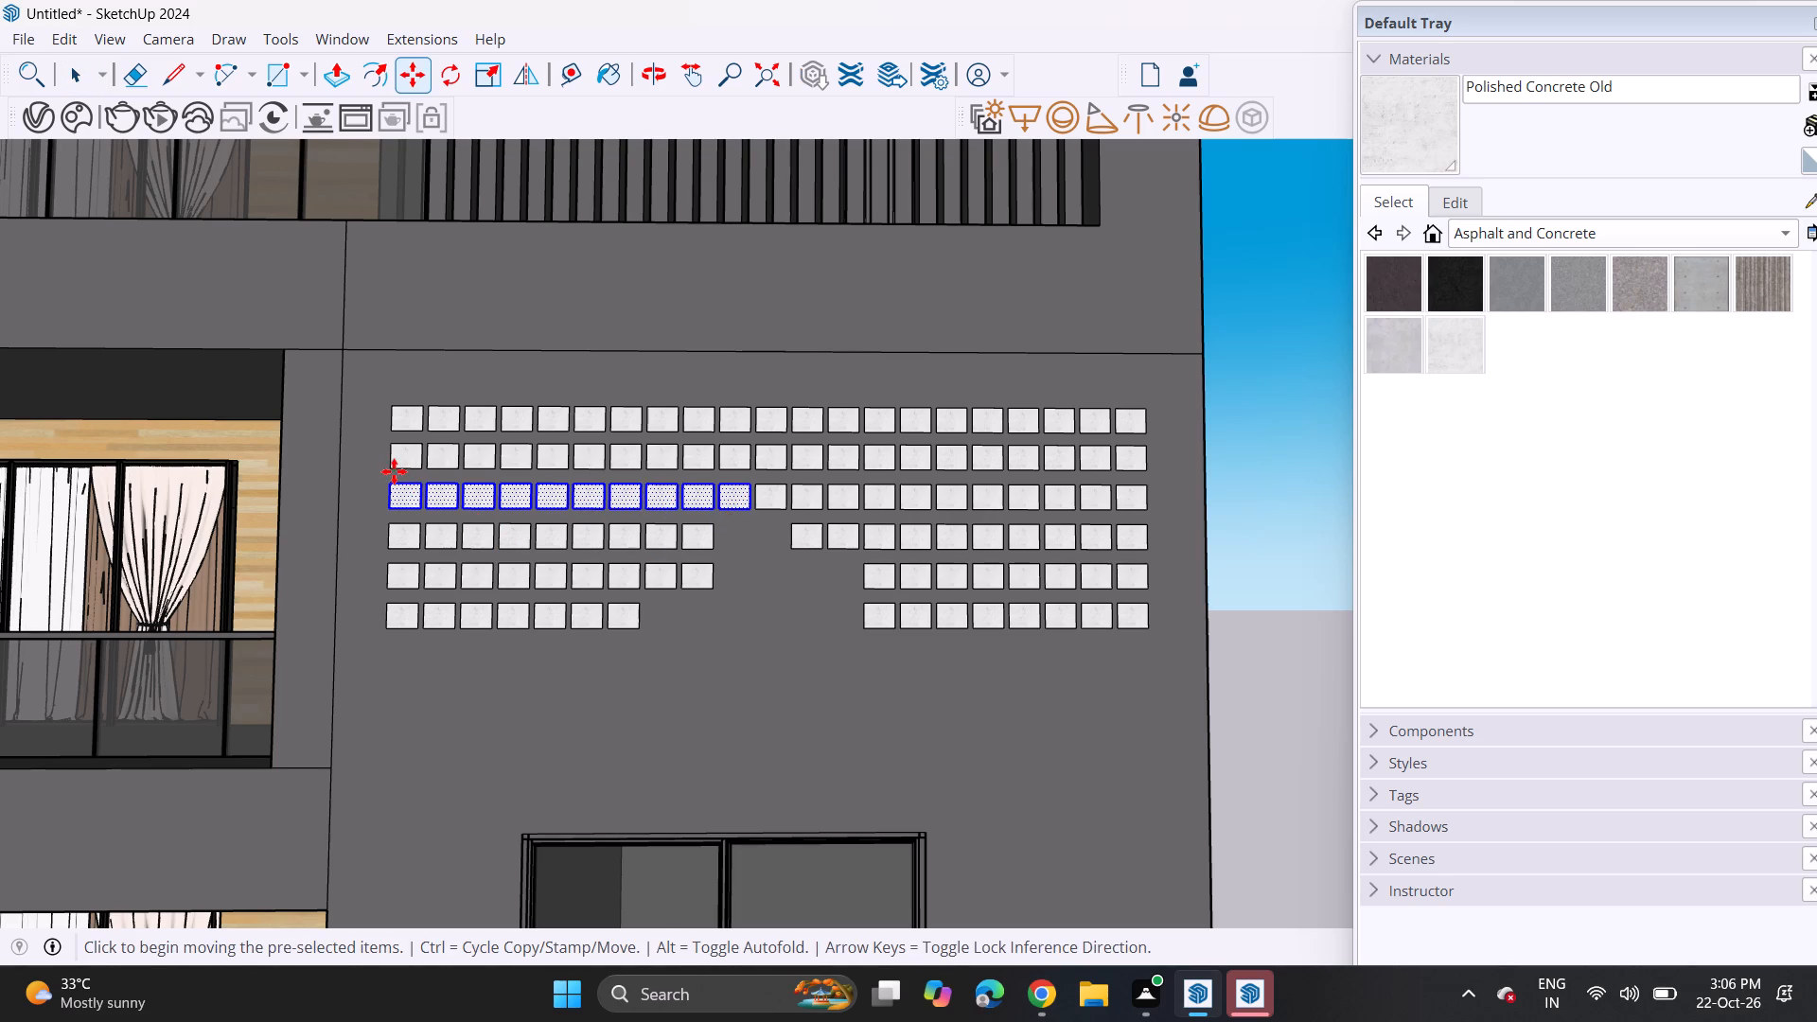
{"action": "left_click", "coordinate": [388, 631]}
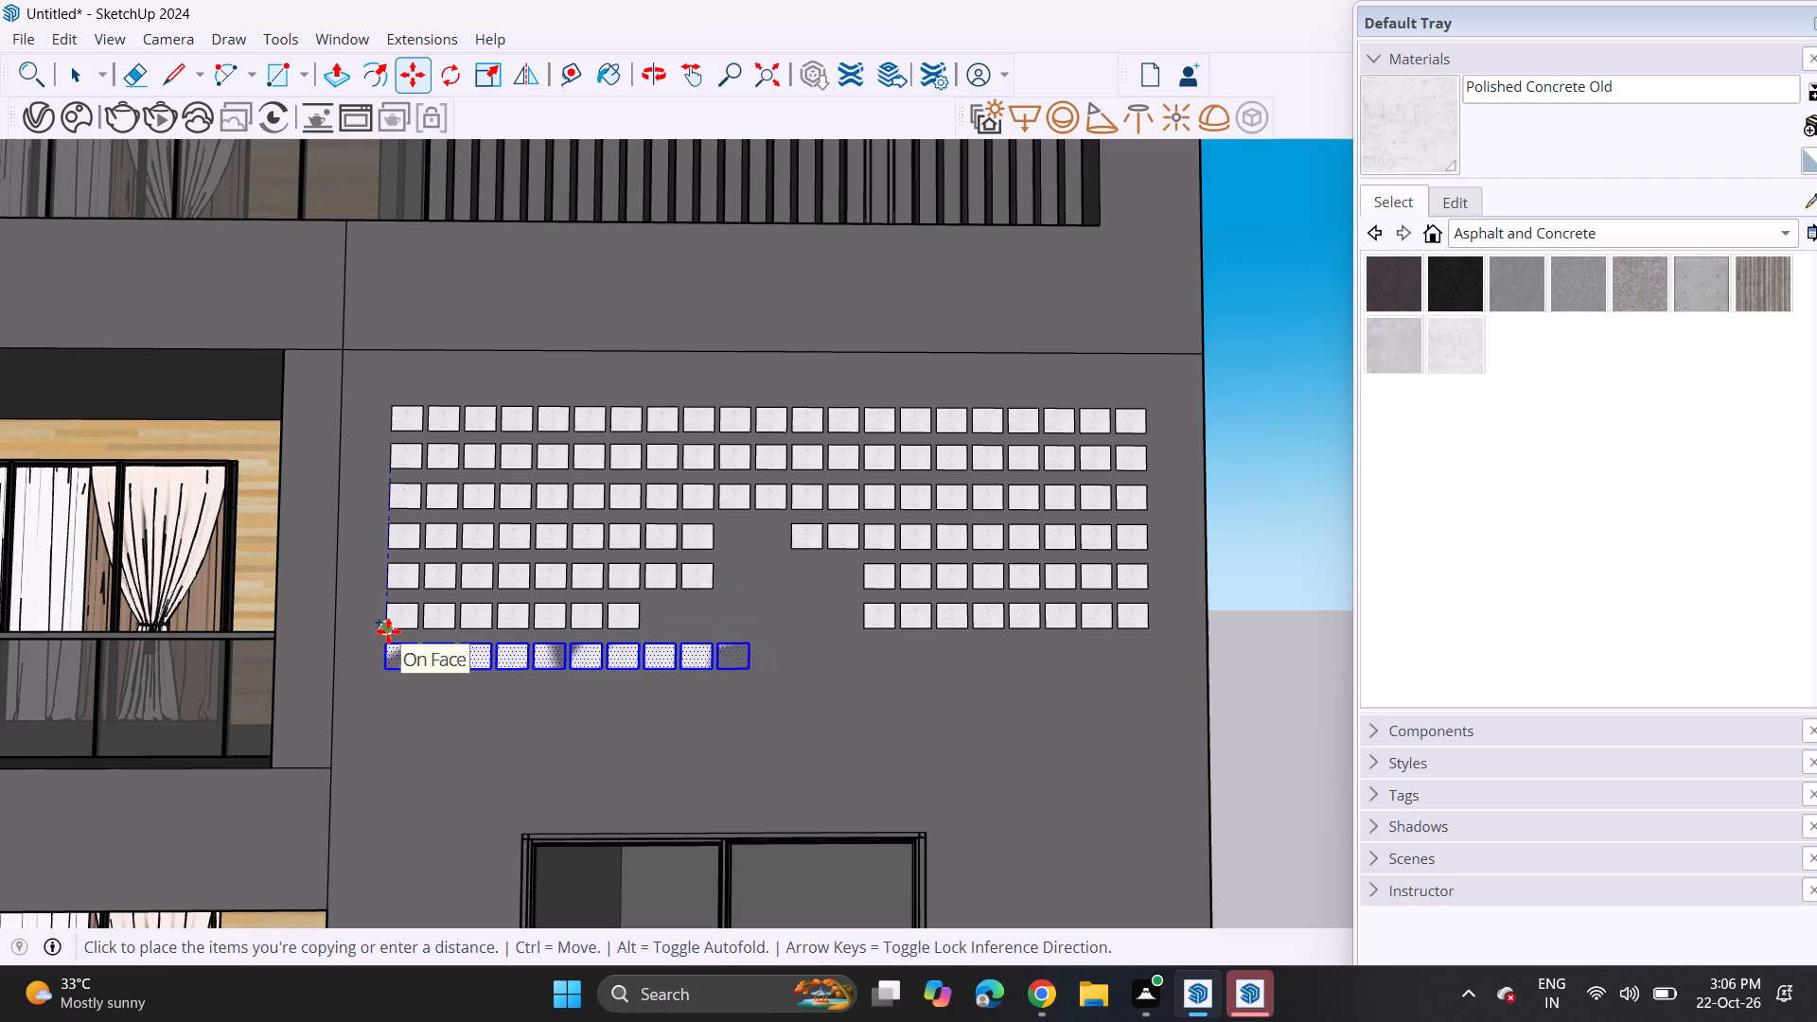
Build an eighth tile row from two overlapping ten-tile copies, one offset towards the wall's outer edge and one aligned with the row starts.
{"action": "left_click", "coordinate": [391, 625], "text": "ctrl"}
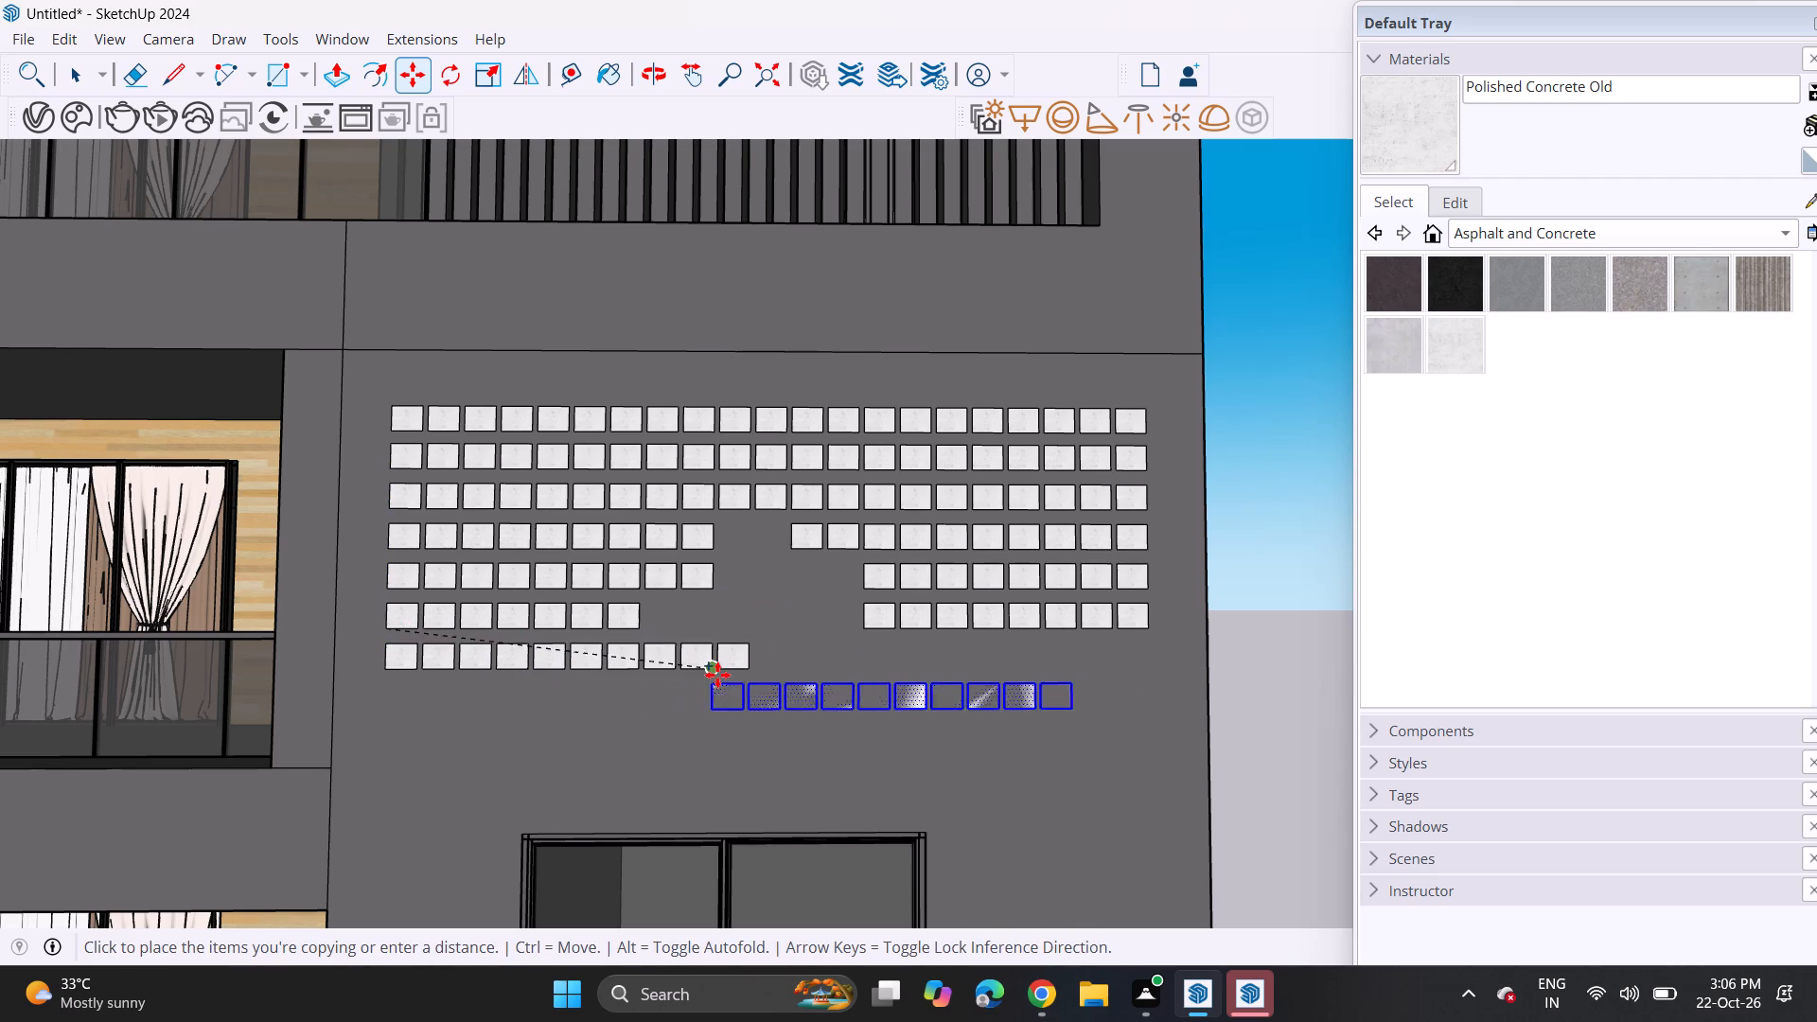
{"action": "left_click", "coordinate": [717, 675]}
{"action": "left_click", "coordinate": [722, 679]}
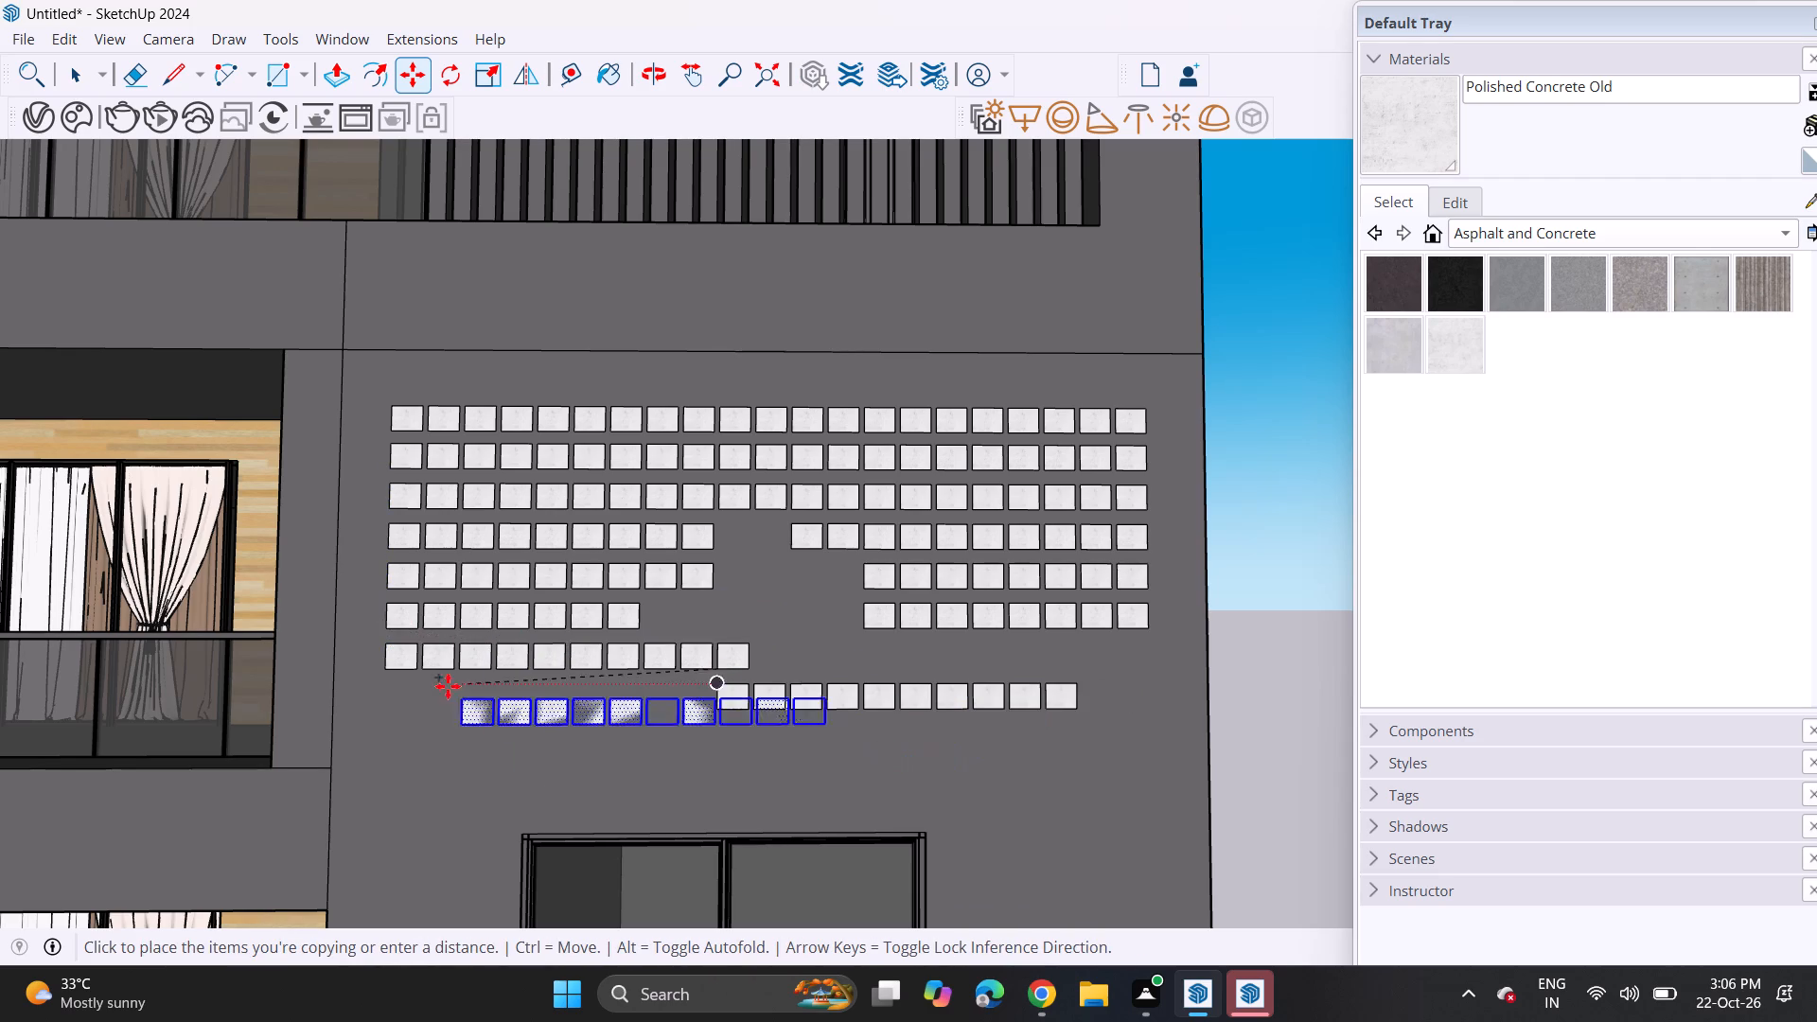
{"action": "left_click", "coordinate": [397, 675]}
Copy the ten-tile strip into a ninth row near the wall's outer edge and a tenth row shifted back towards the middle.
{"action": "left_click", "coordinate": [389, 666], "text": "ctrl"}
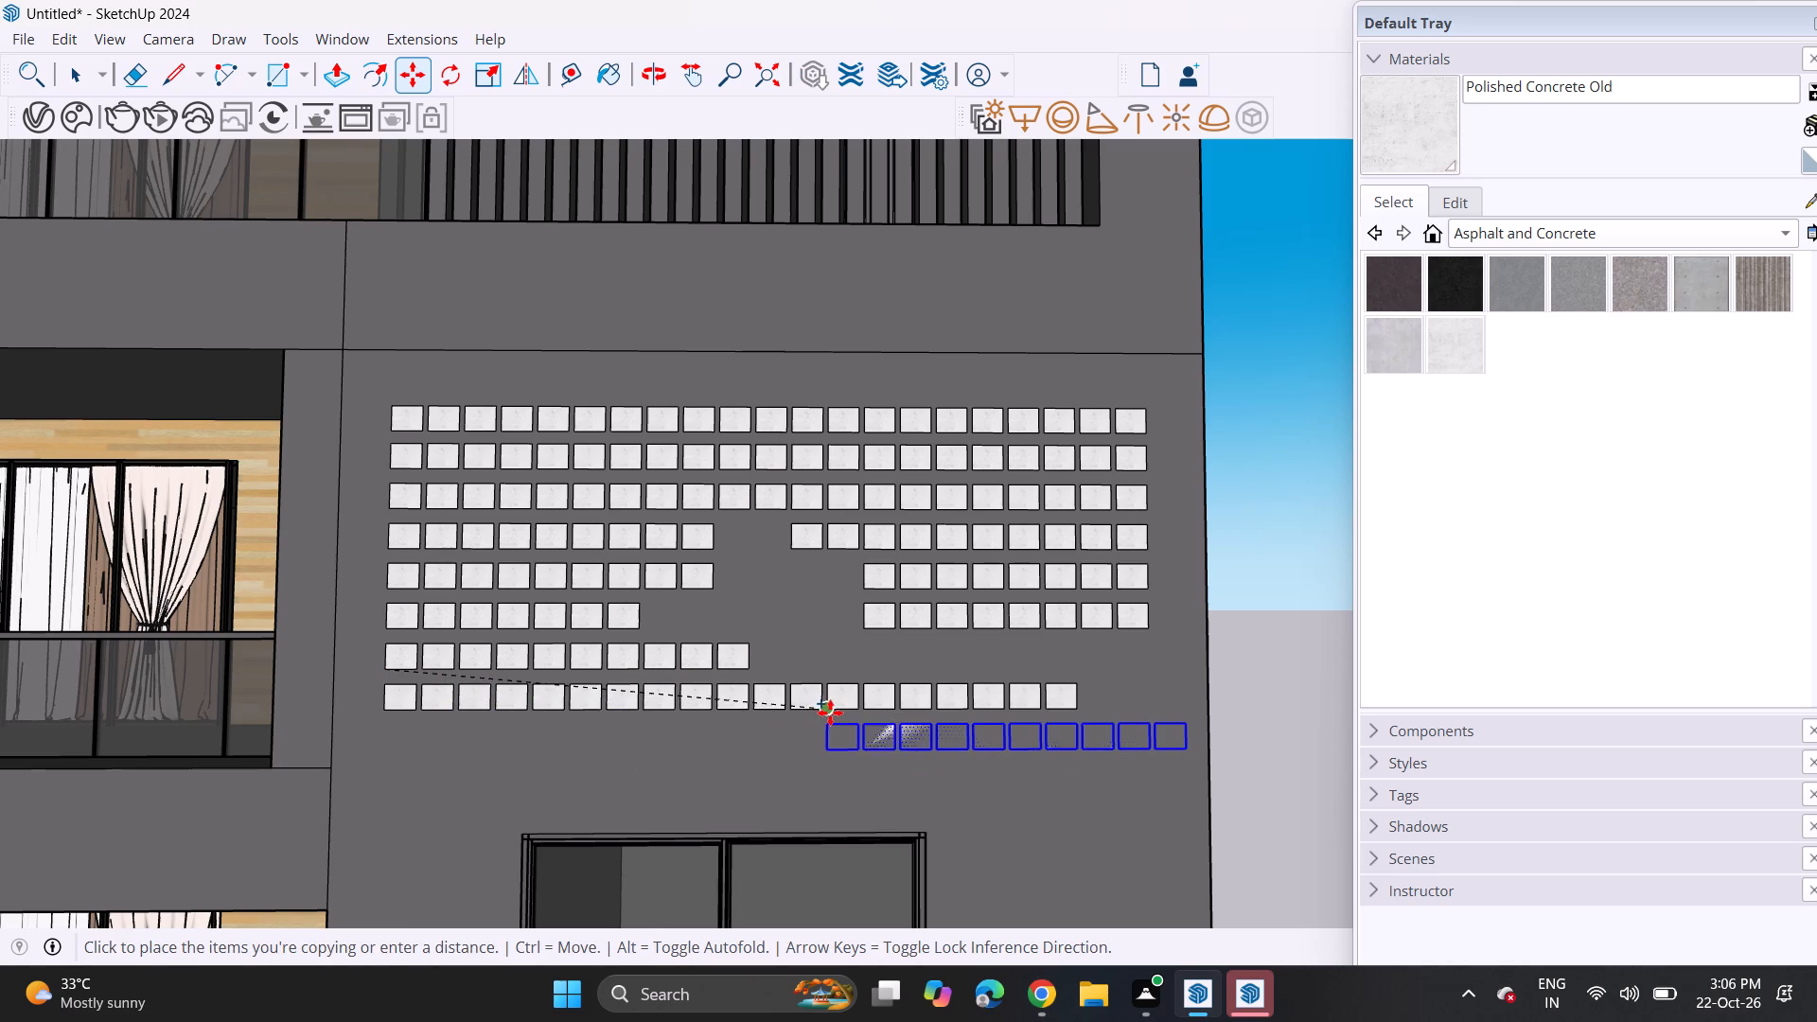
{"action": "left_click", "coordinate": [791, 710]}
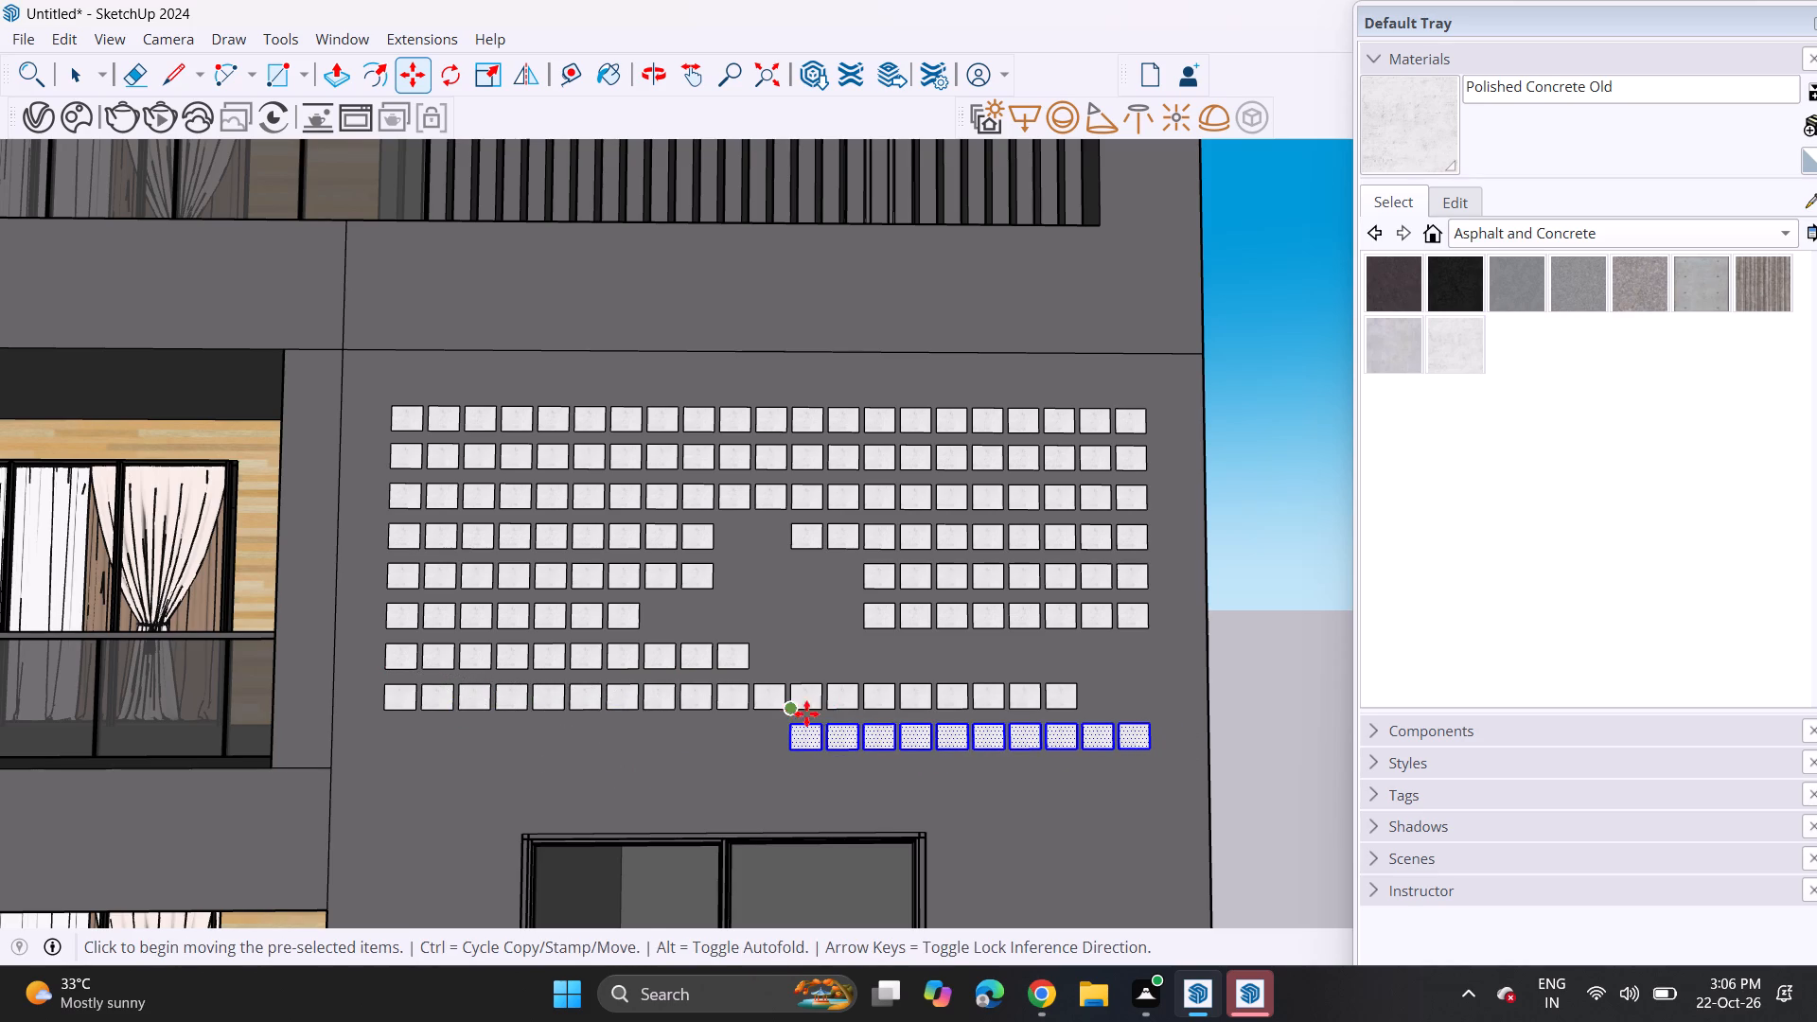
{"action": "left_click", "coordinate": [1070, 727]}
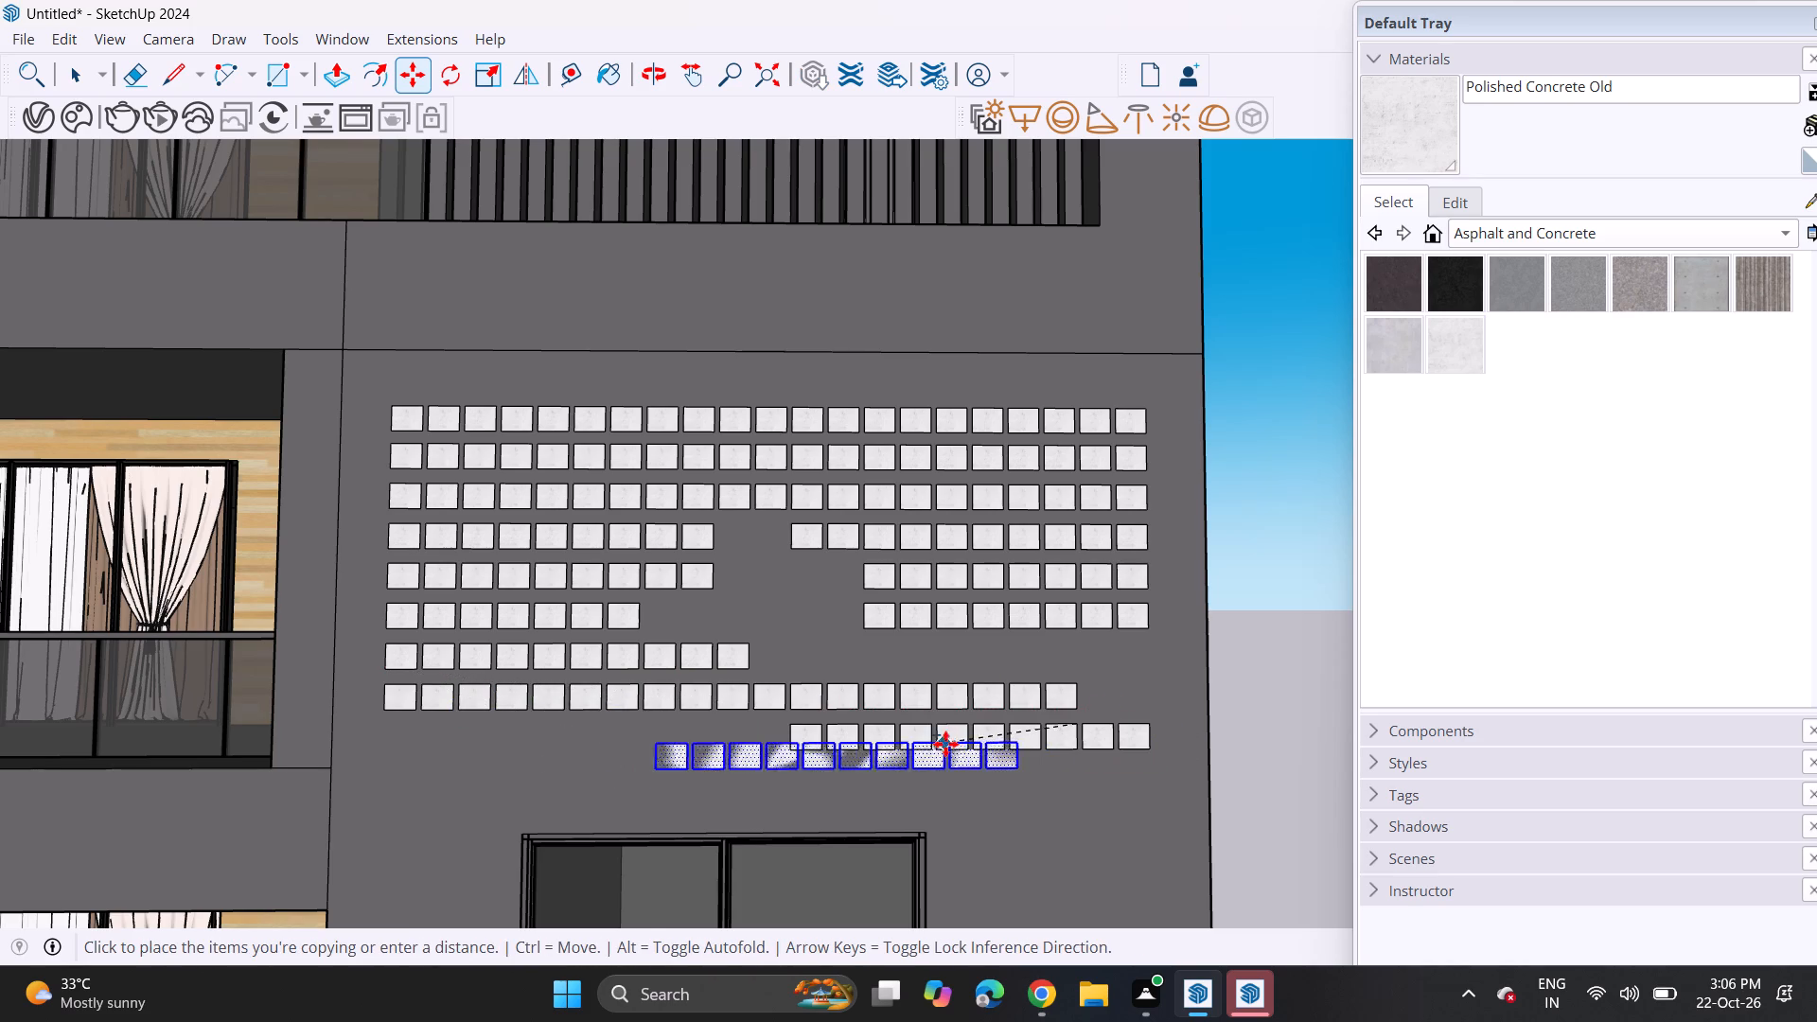
{"action": "left_click", "coordinate": [966, 766]}
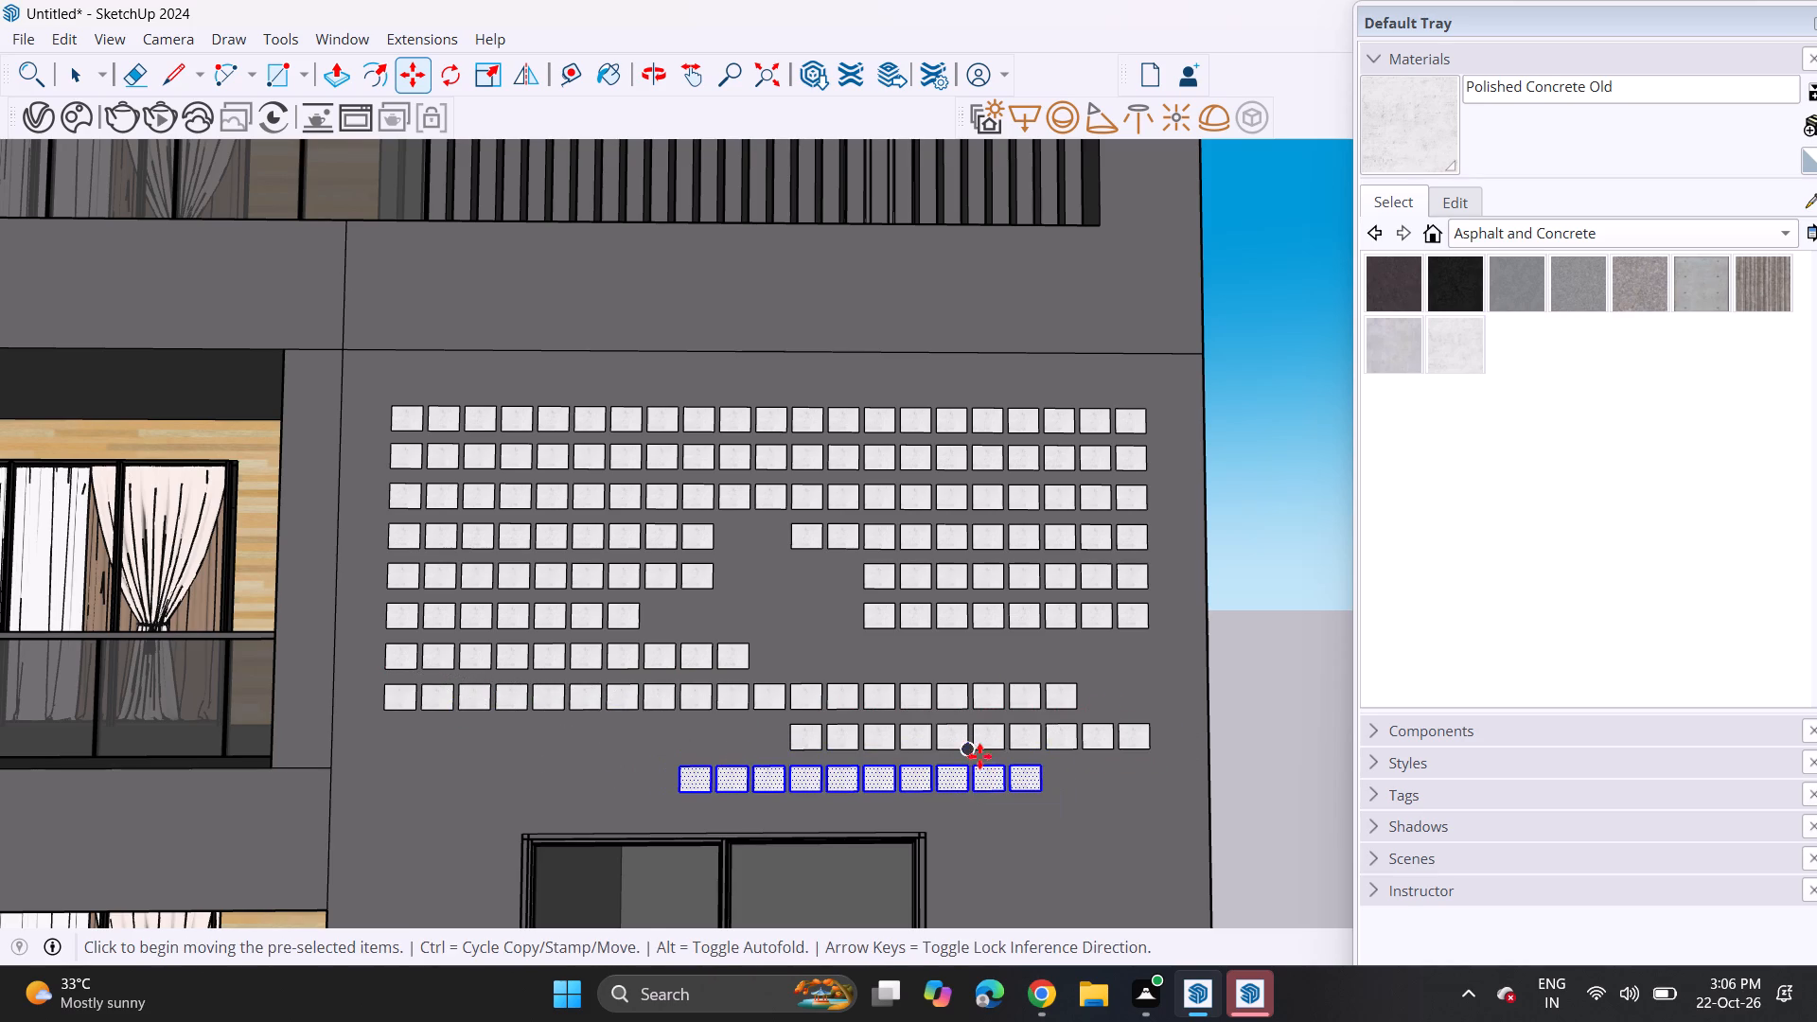
Place two ten-tile copies as a row just above the window, leaving a gap between the two strips.
{"action": "left_click", "coordinate": [966, 768]}
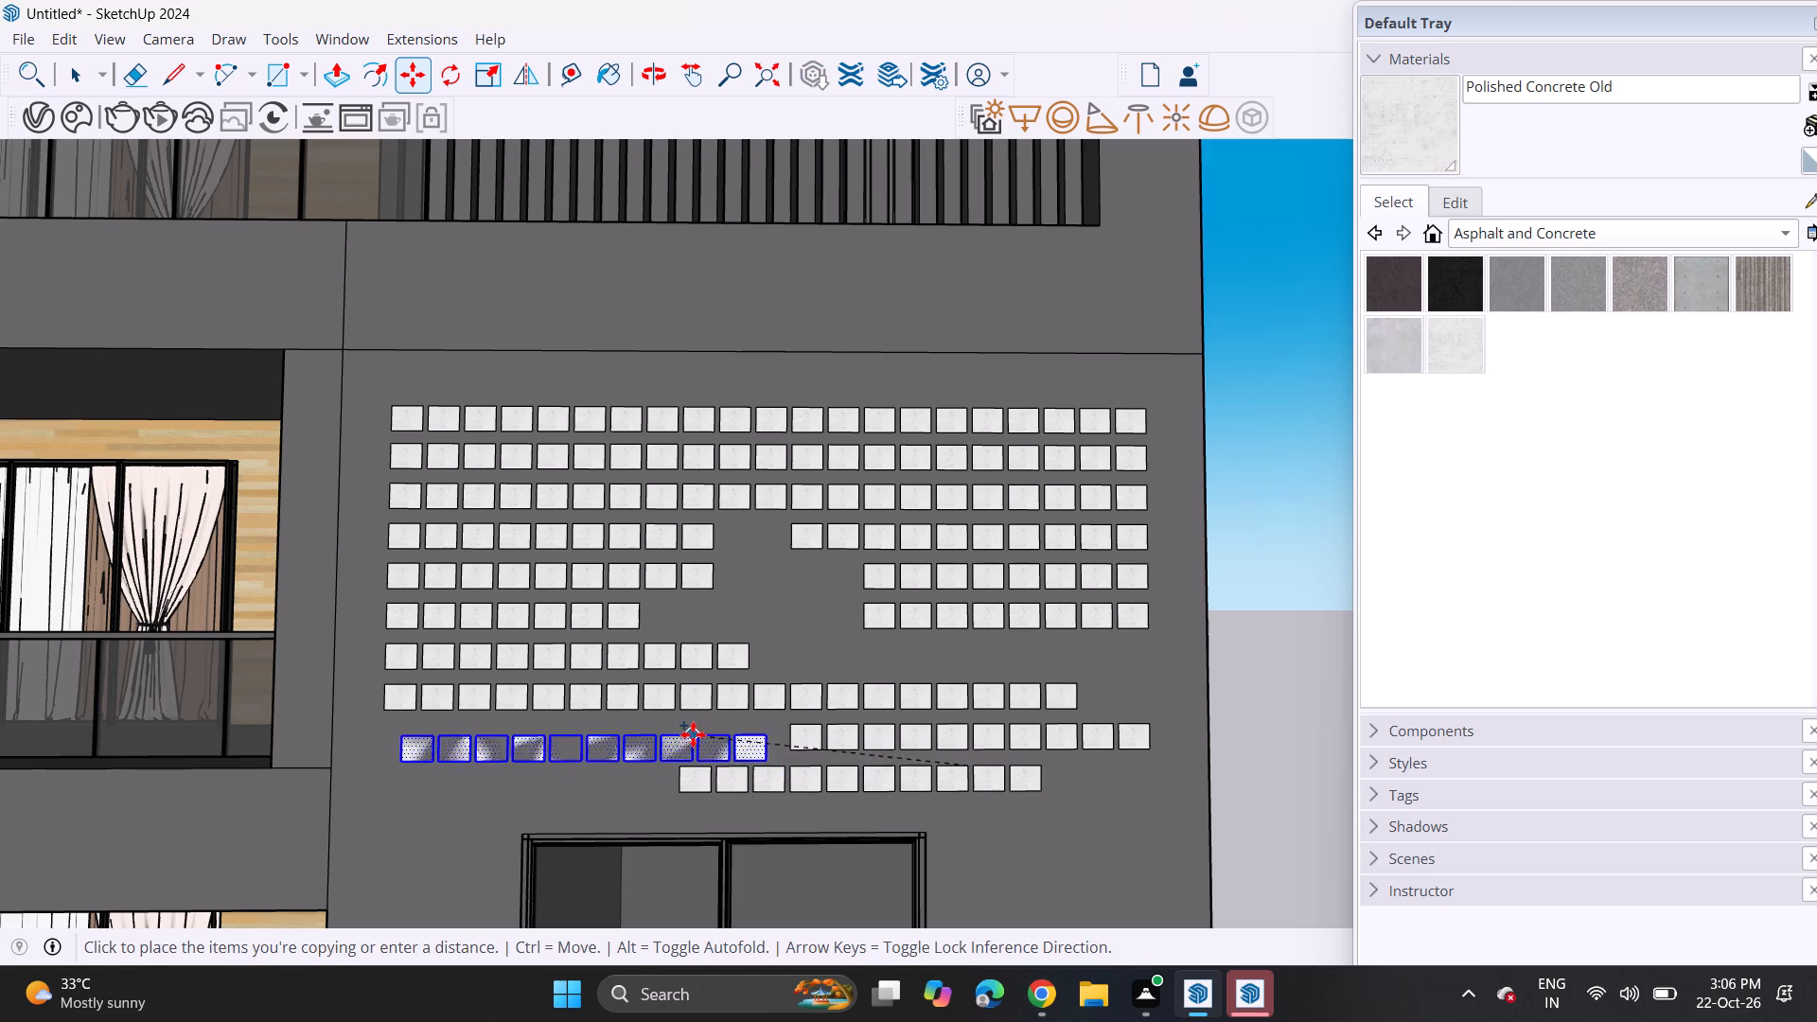
{"action": "left_click", "coordinate": [679, 801]}
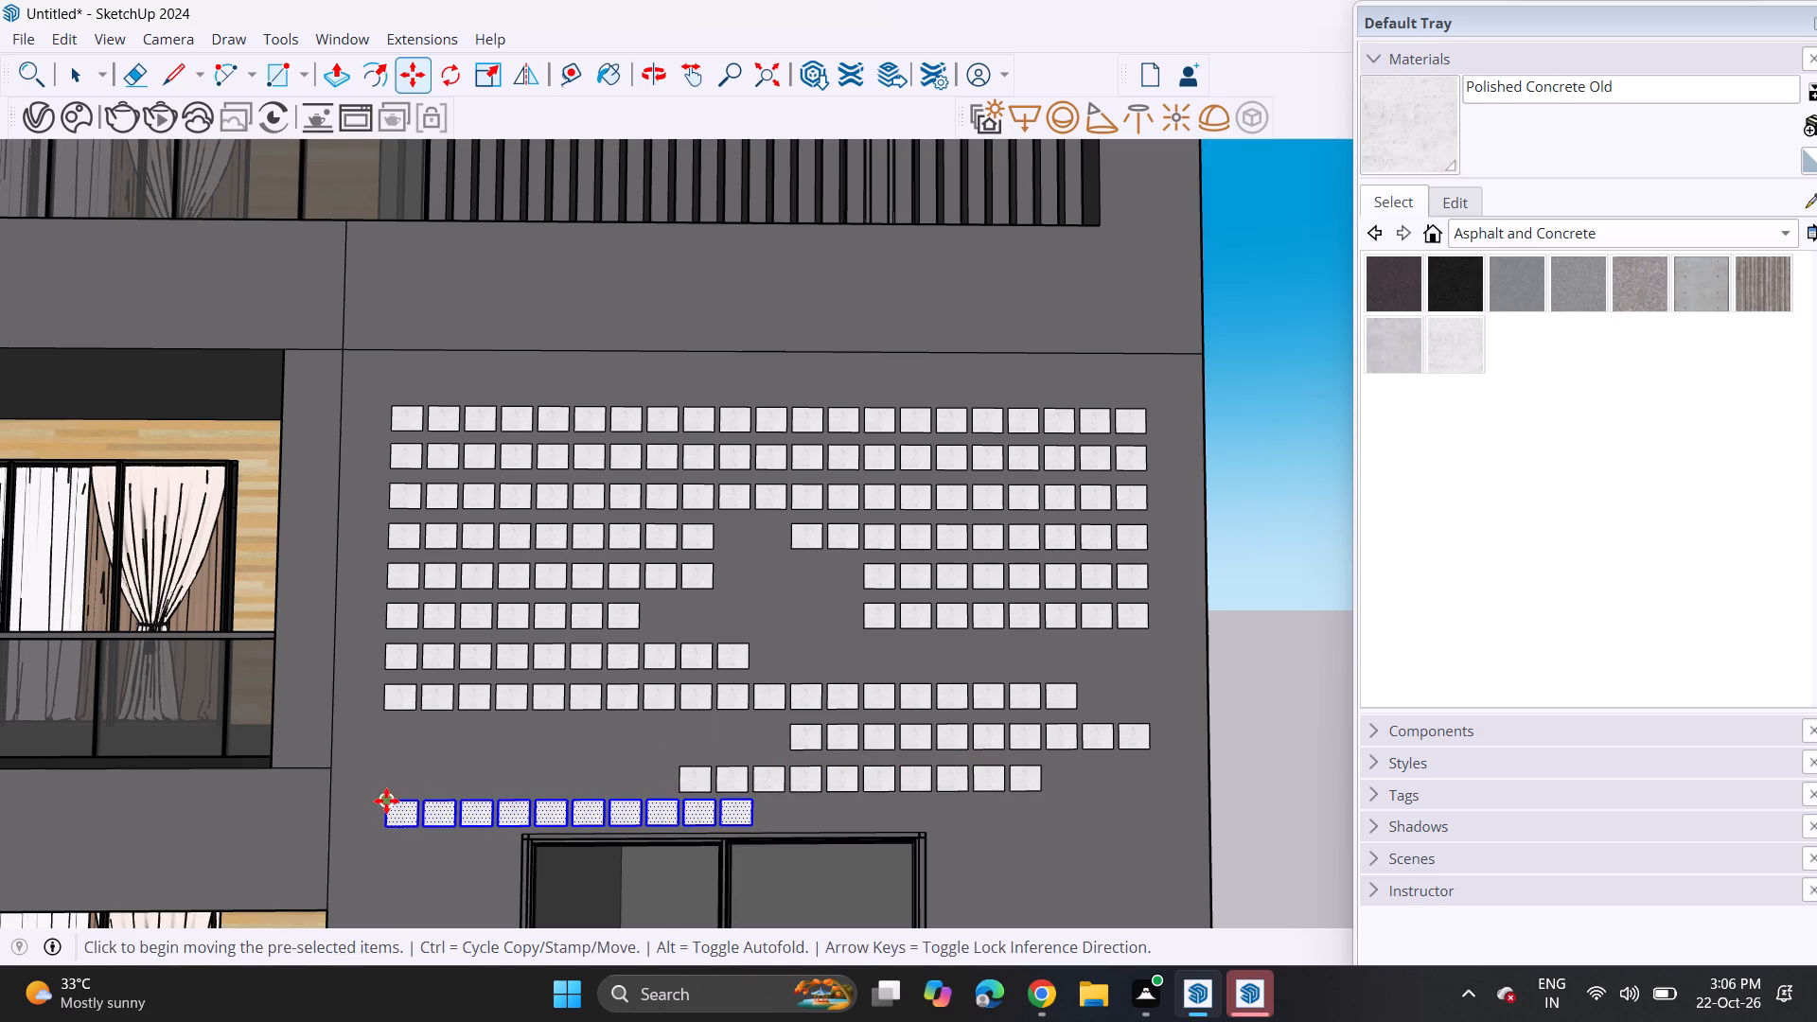
{"action": "left_click", "coordinate": [386, 801]}
{"action": "left_click", "coordinate": [822, 807]}
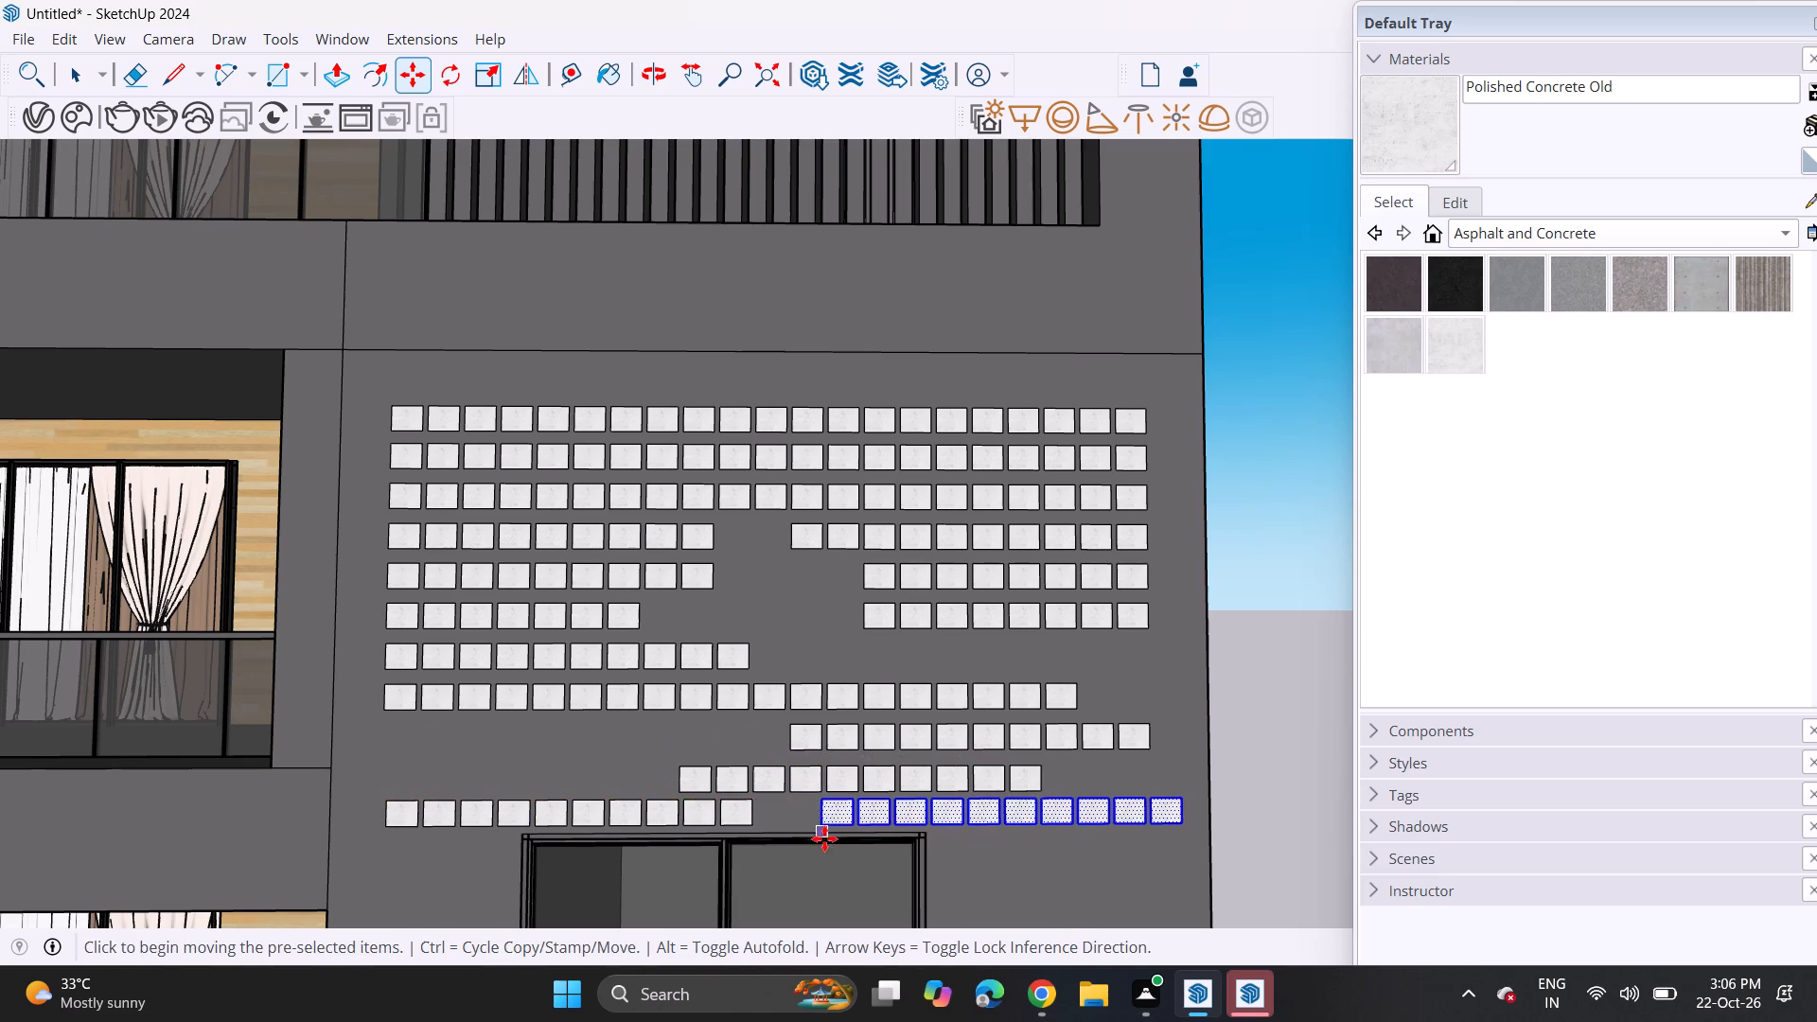
Make a rotated copy of the outer strip above the window, forming a vertical tile column along the wall's outer edge.
{"action": "scroll", "coordinate": [834, 791], "scroll_direction": "down", "scroll_amount": 7}
{"action": "middle_click_drag", "start_coordinate": [891, 754], "coordinate": [877, 502], "text": "shift"}
{"action": "scroll", "coordinate": [834, 537], "scroll_direction": "up", "scroll_amount": 4}
{"action": "scroll", "coordinate": [830, 551], "scroll_direction": "down", "scroll_amount": 5}
{"action": "middle_click_drag", "start_coordinate": [852, 570], "coordinate": [861, 514], "text": "shift"}
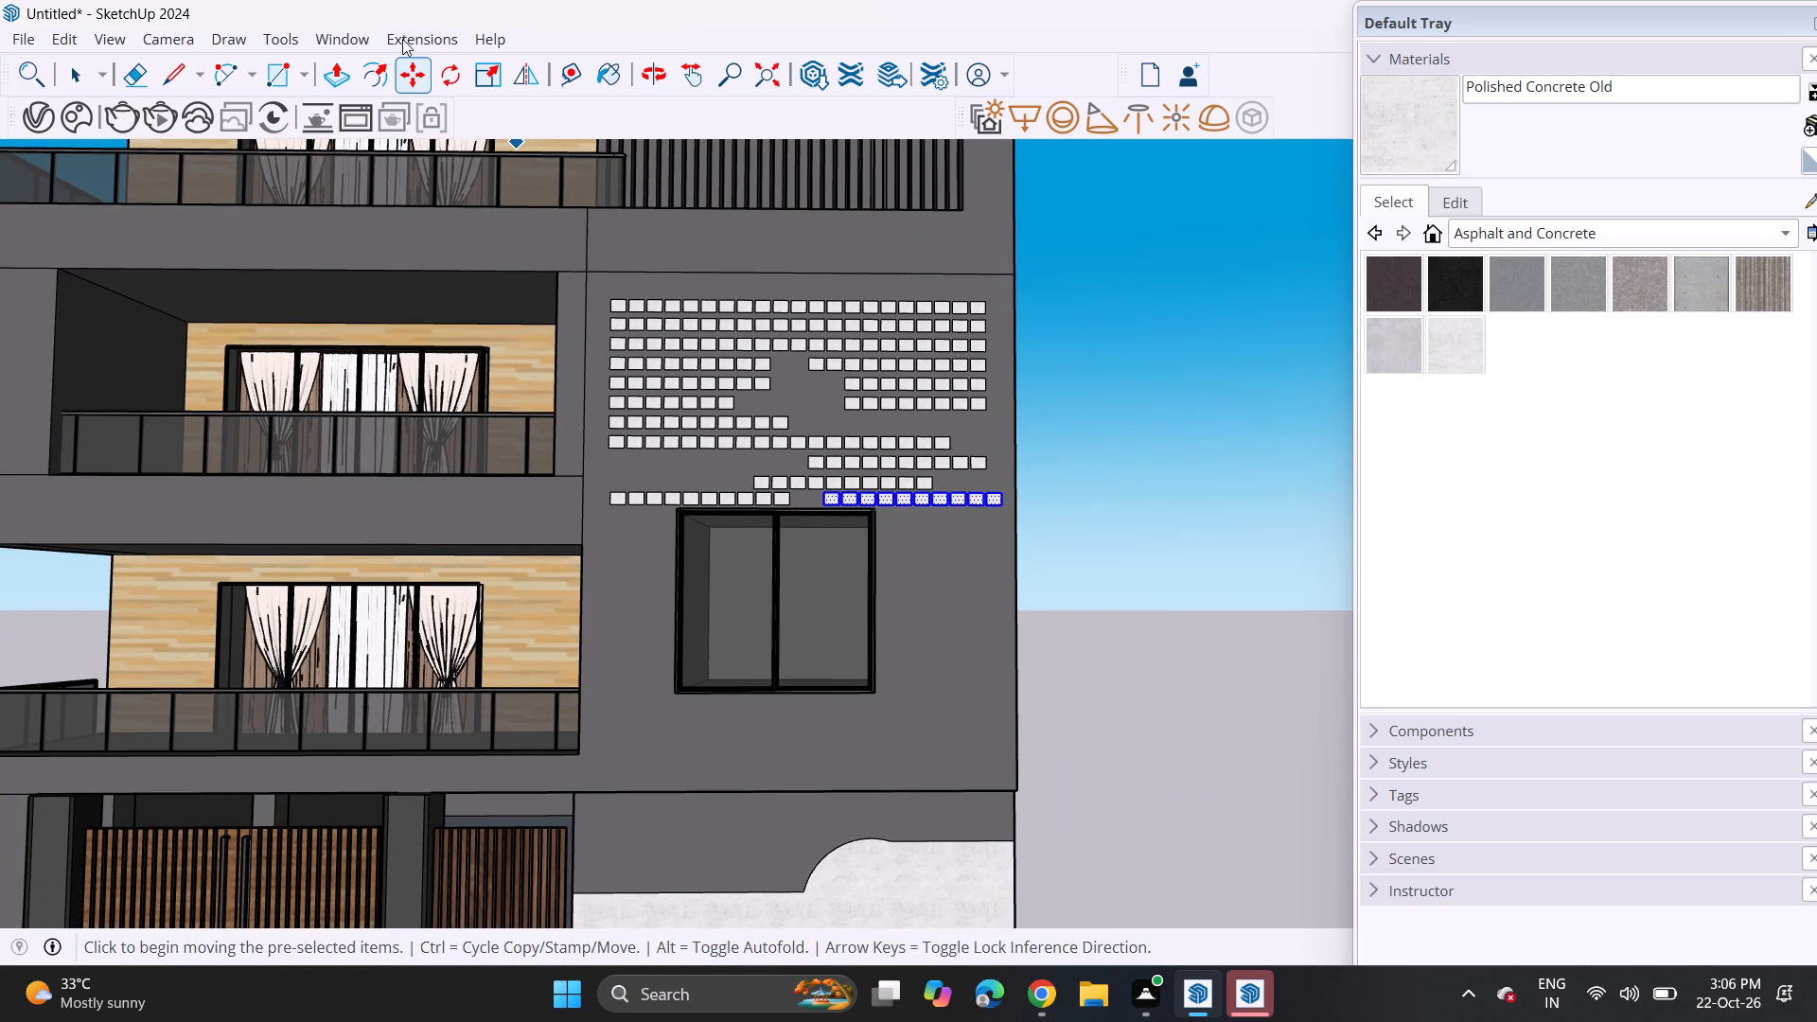
{"action": "left_click", "coordinate": [445, 70]}
{"action": "left_click", "coordinate": [917, 586]}
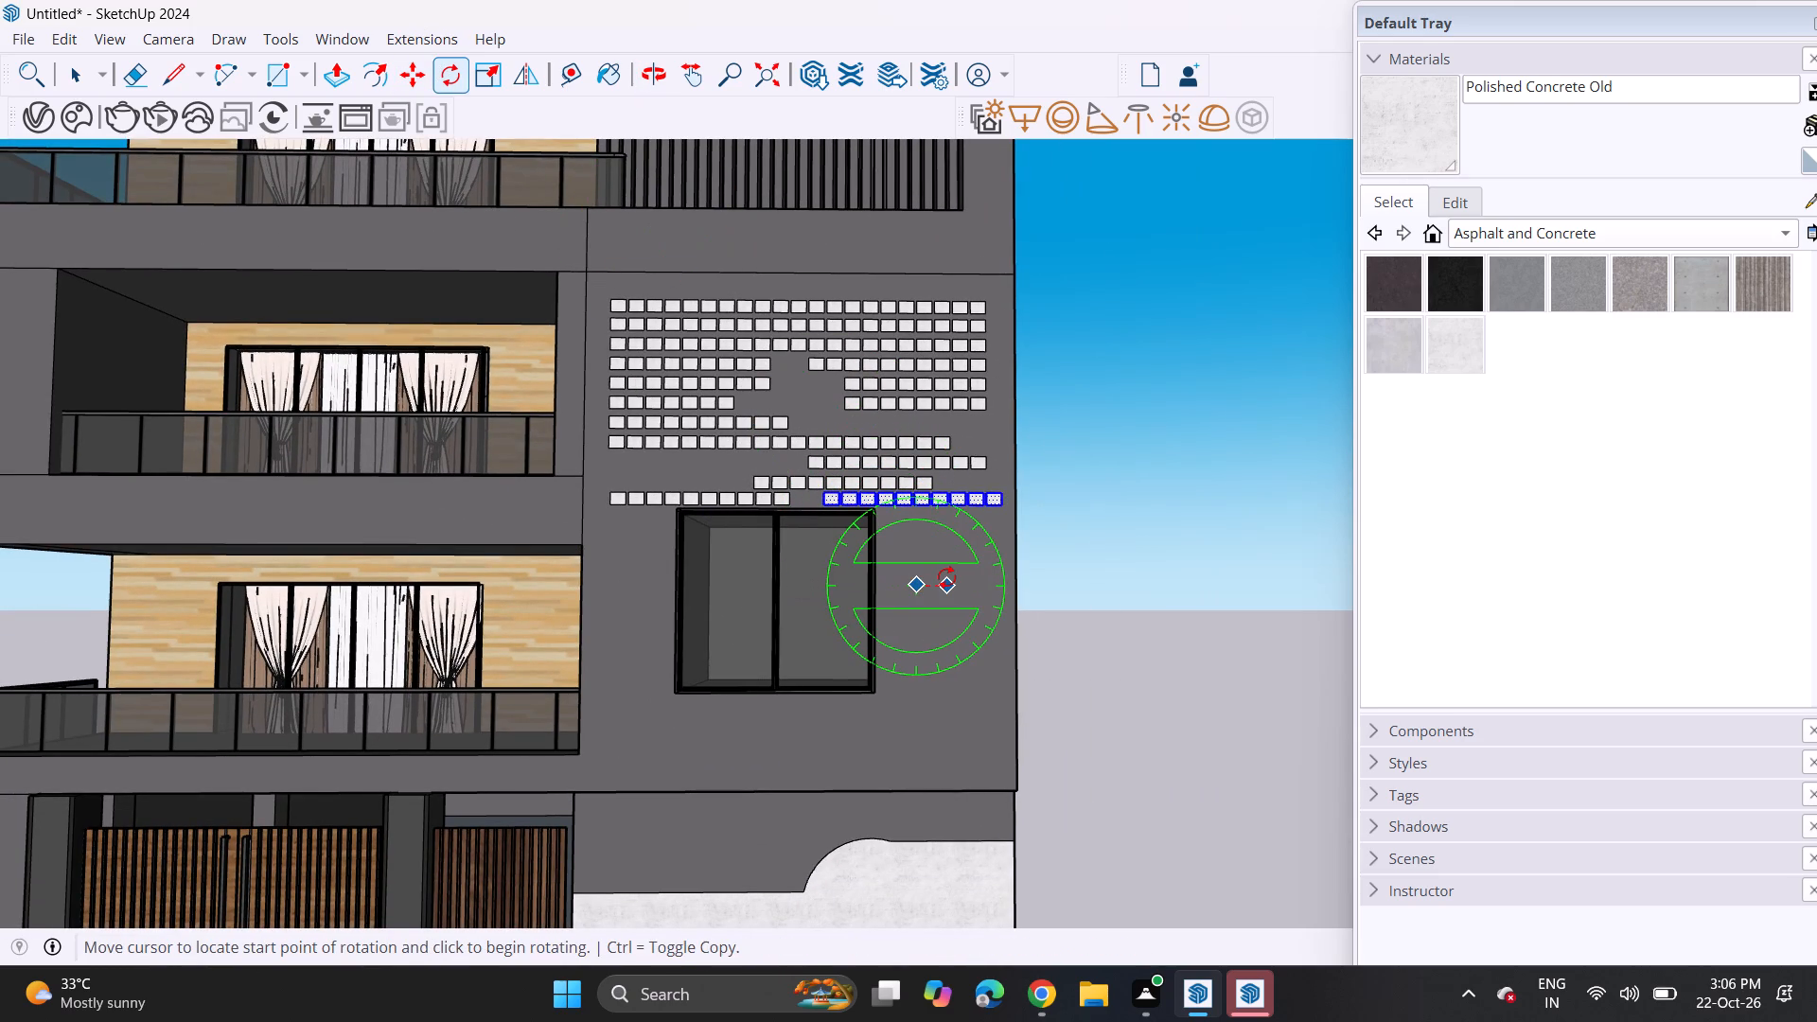
{"action": "left_click", "coordinate": [946, 577]}
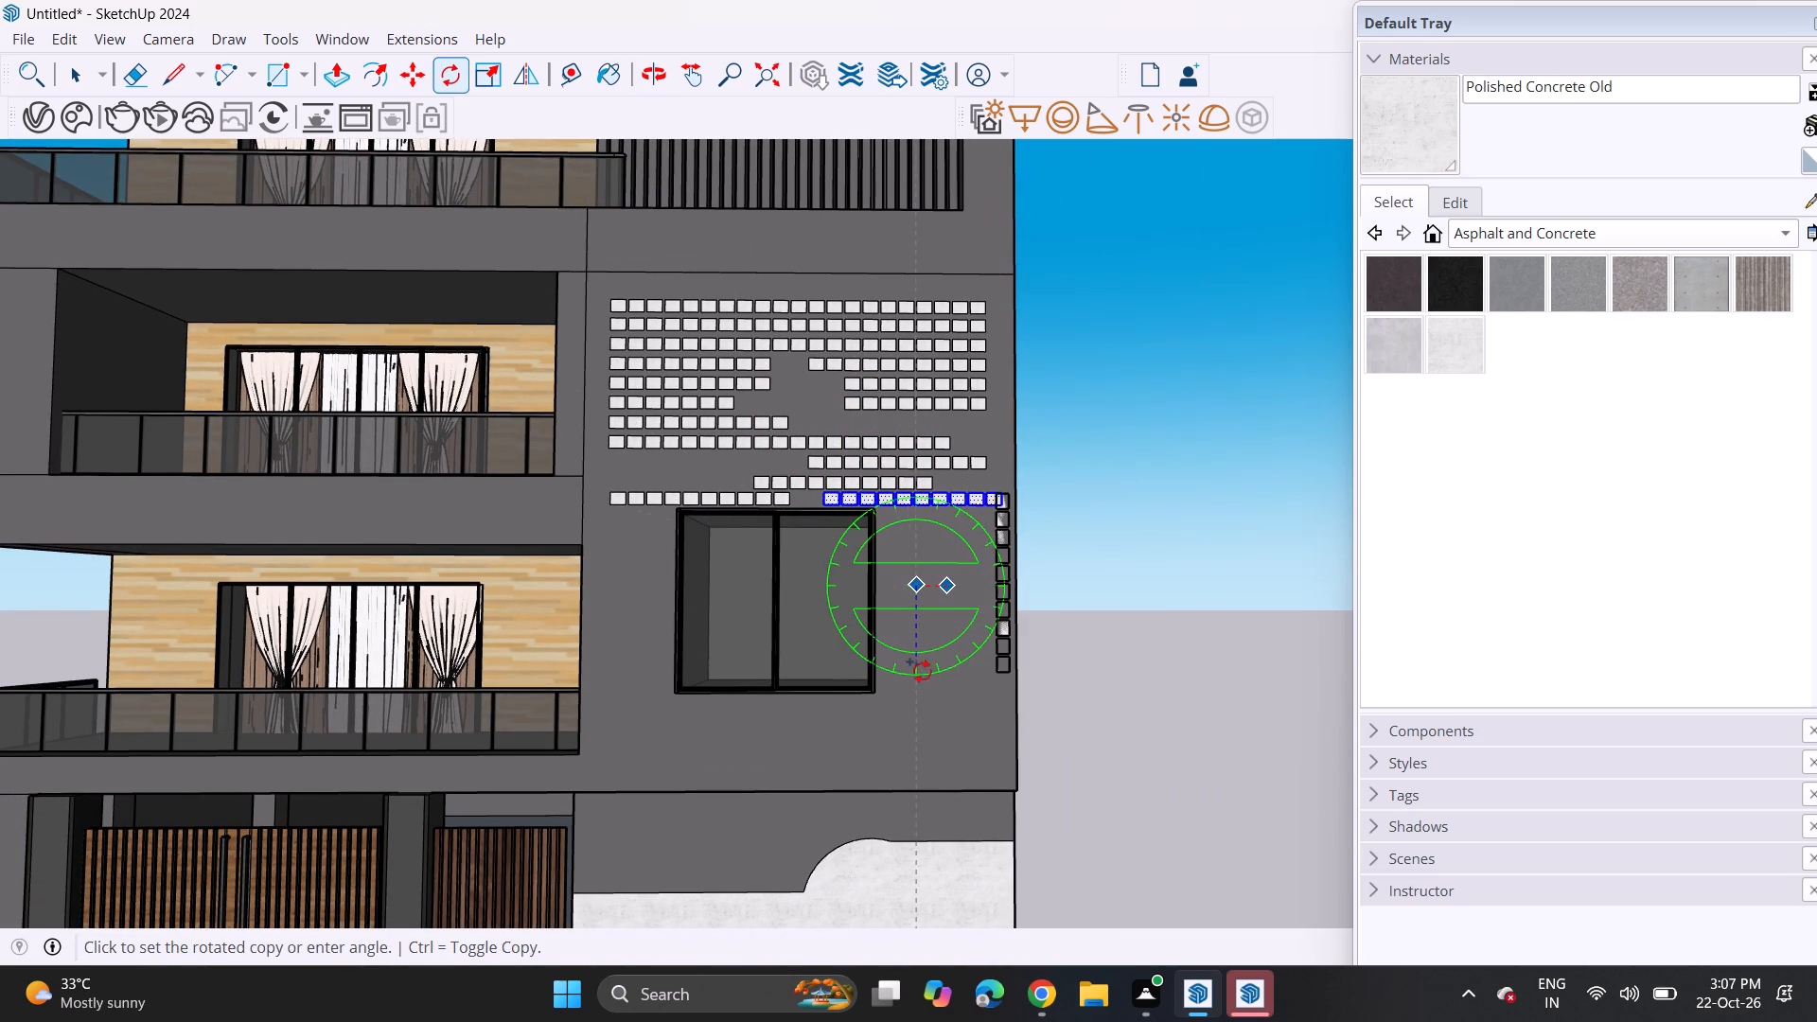
{"action": "left_click", "coordinate": [919, 675]}
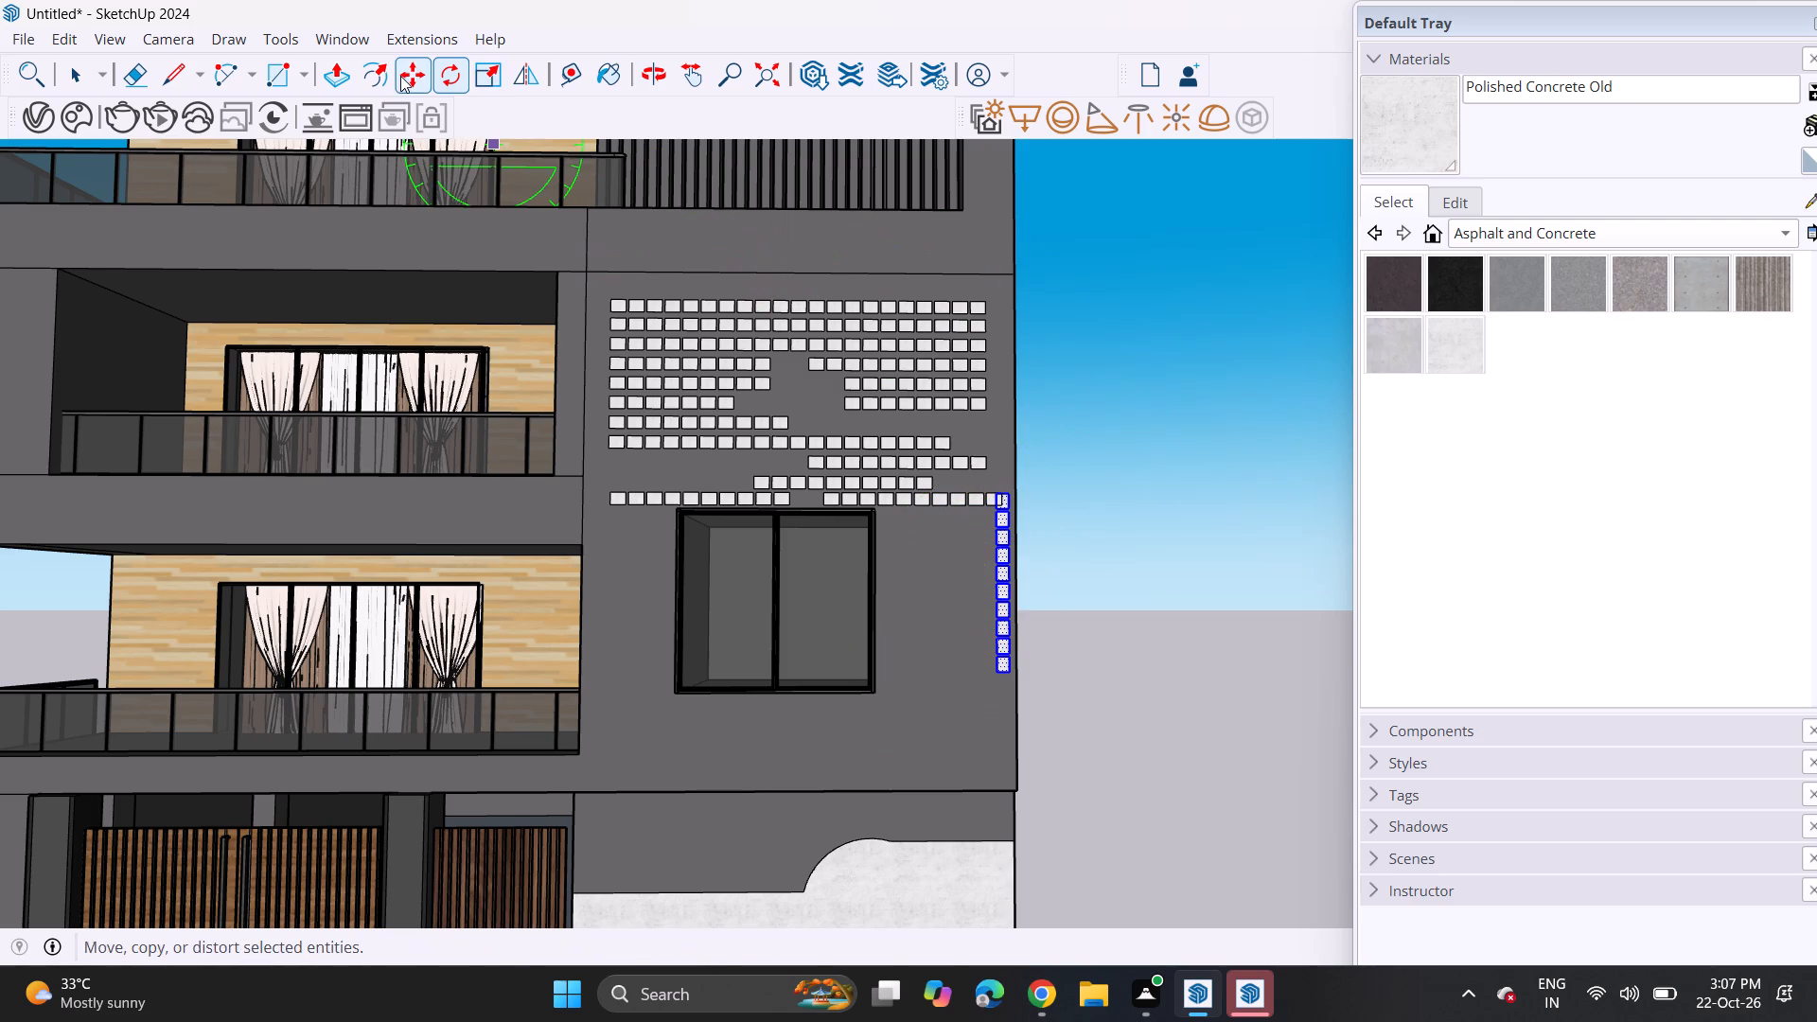
Copy the vertical tile column four times, side by side, between the wall's outer edge and the window.
{"action": "left_click", "coordinate": [399, 76]}
{"action": "scroll", "coordinate": [1042, 465], "scroll_direction": "up", "scroll_amount": 6}
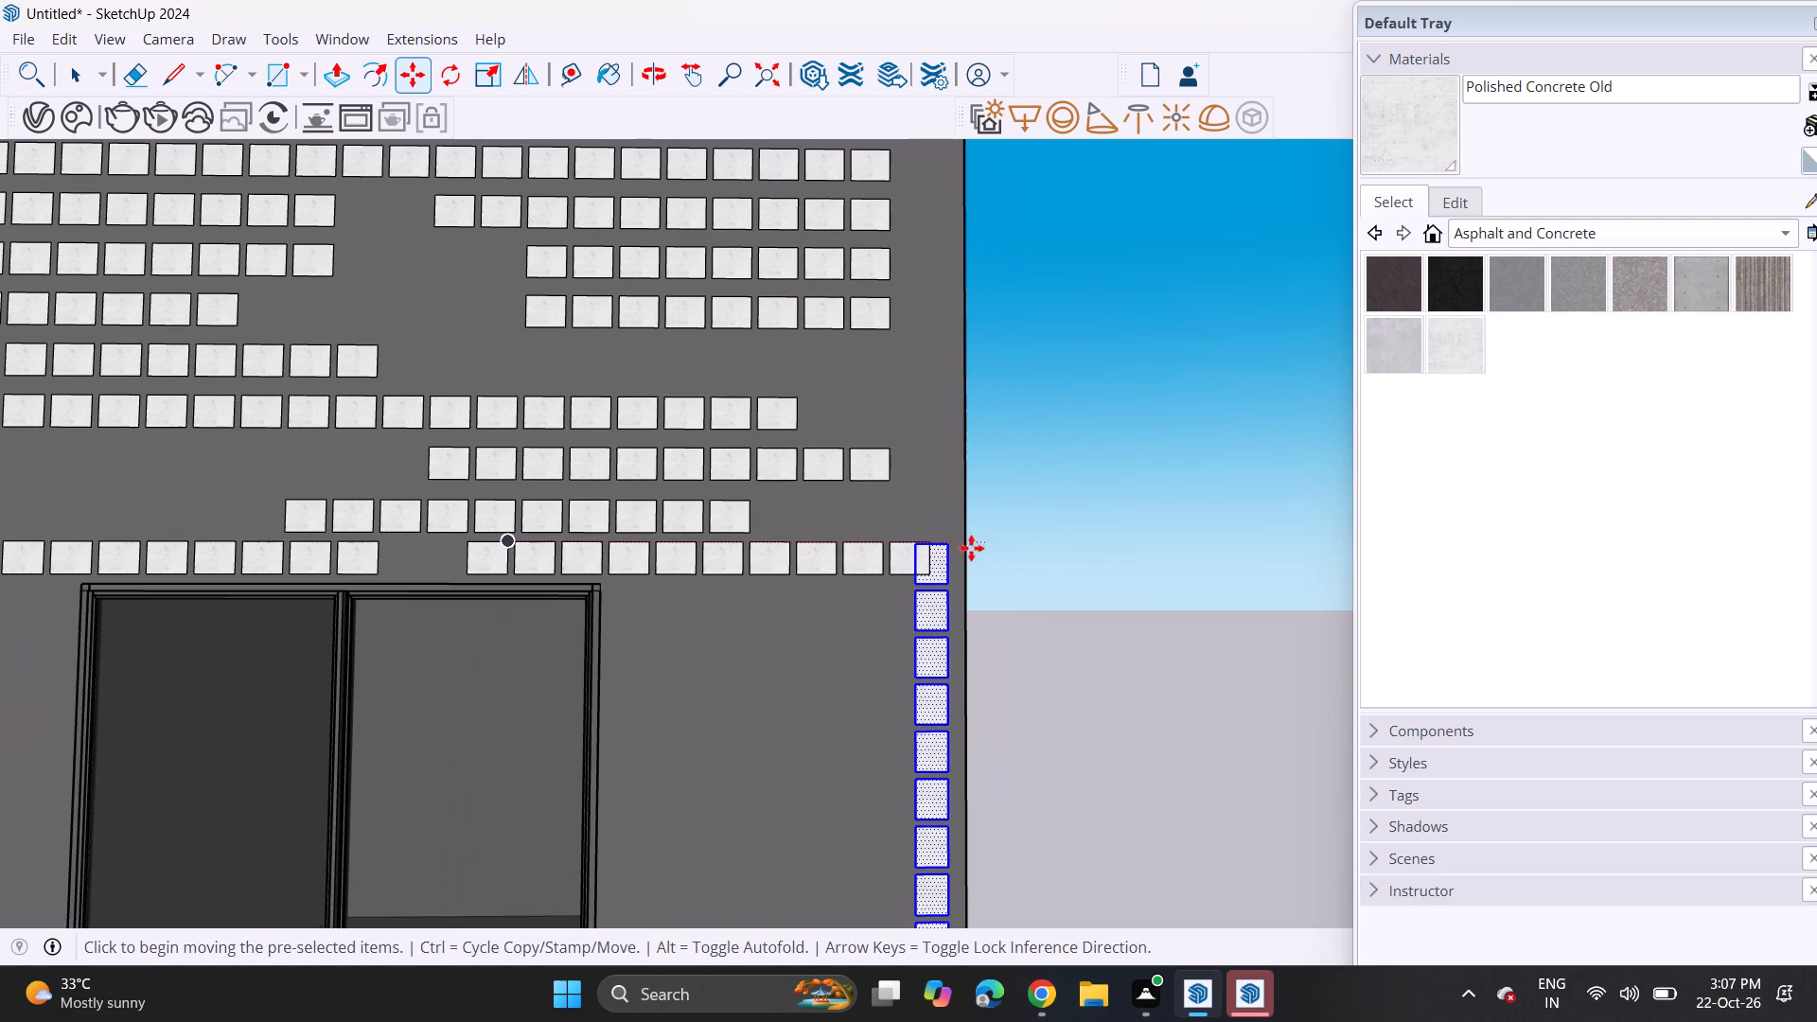
{"action": "left_click", "coordinate": [949, 557]}
{"action": "key", "text": "Escape"}
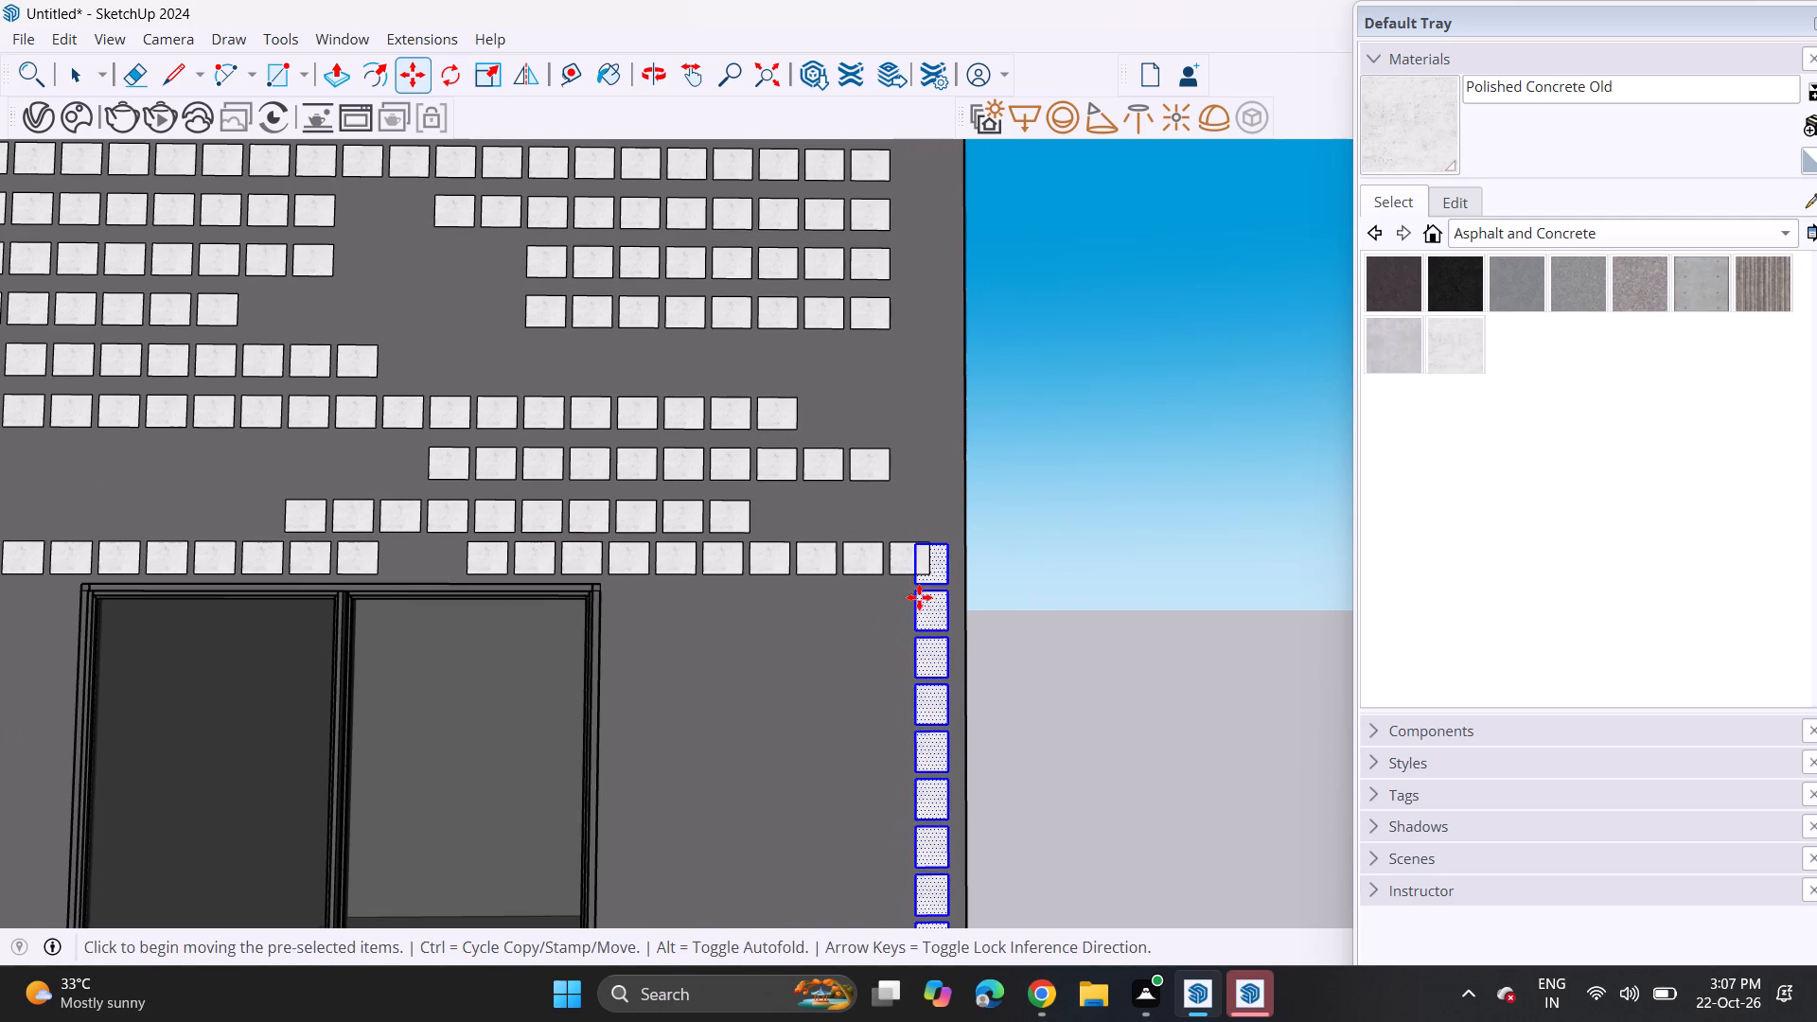
{"action": "left_click", "coordinate": [948, 549]}
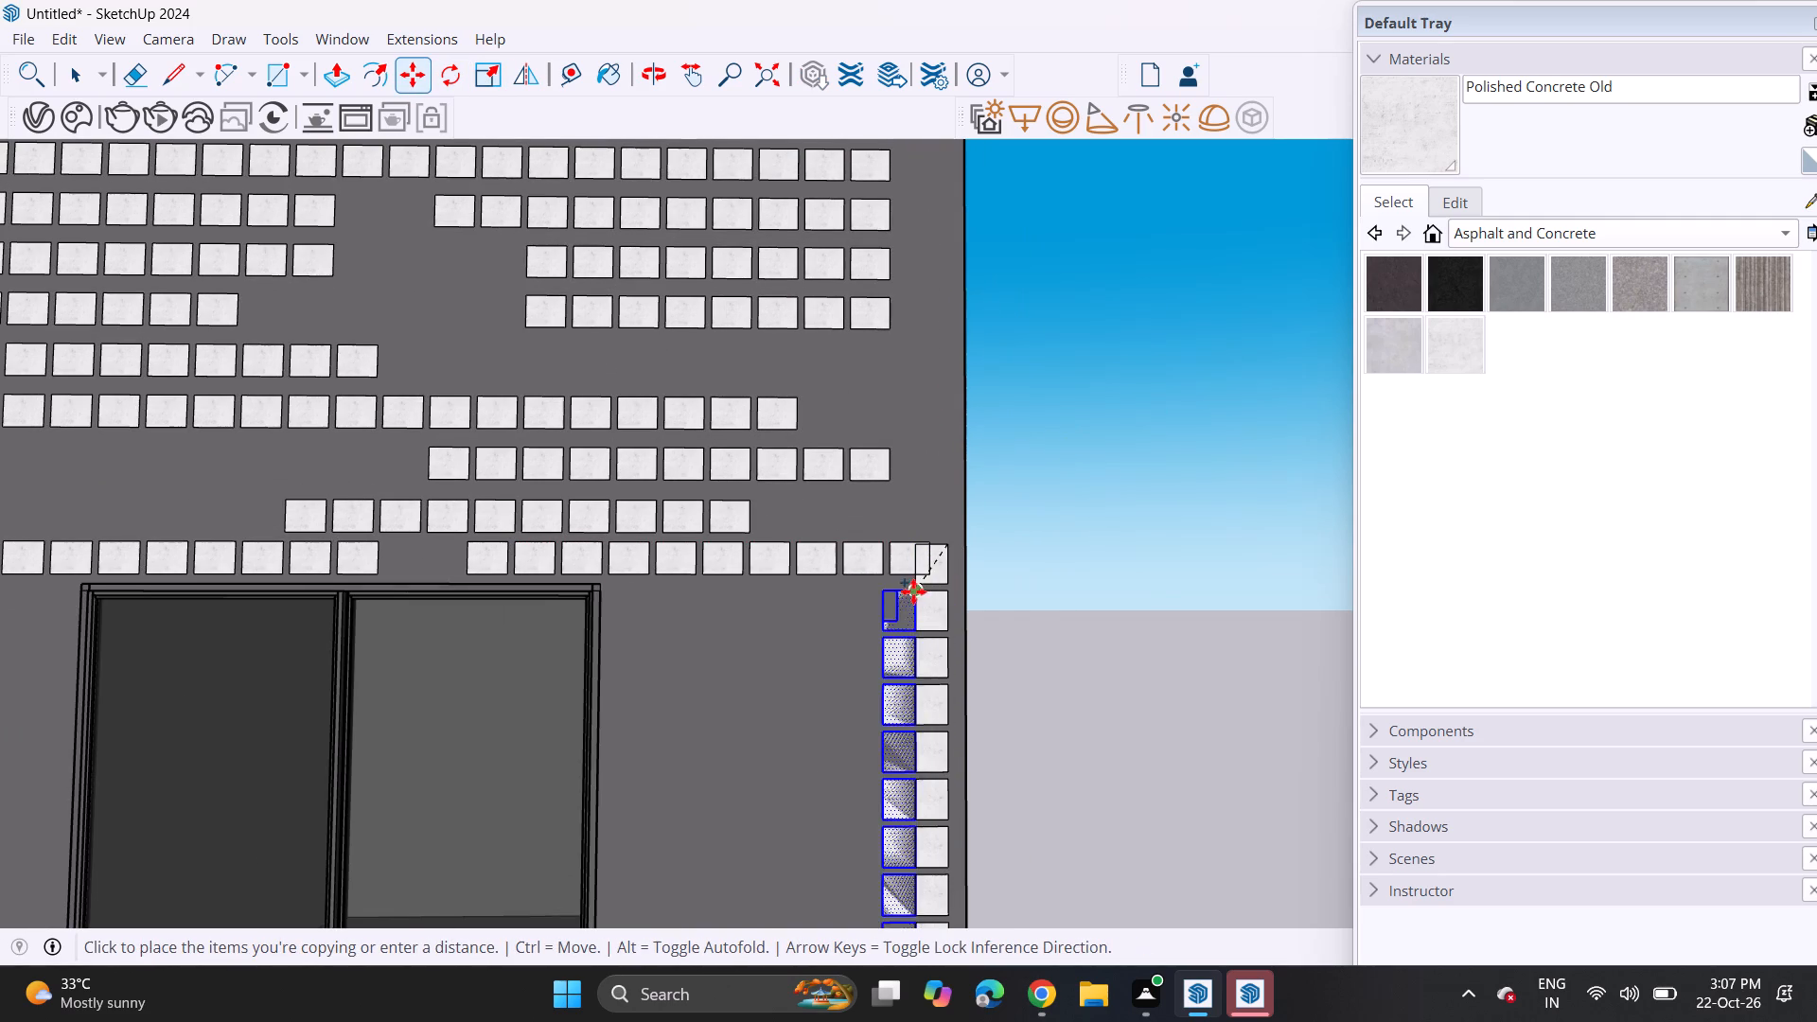
{"action": "left_click", "coordinate": [889, 592]}
{"action": "left_click", "coordinate": [896, 590]}
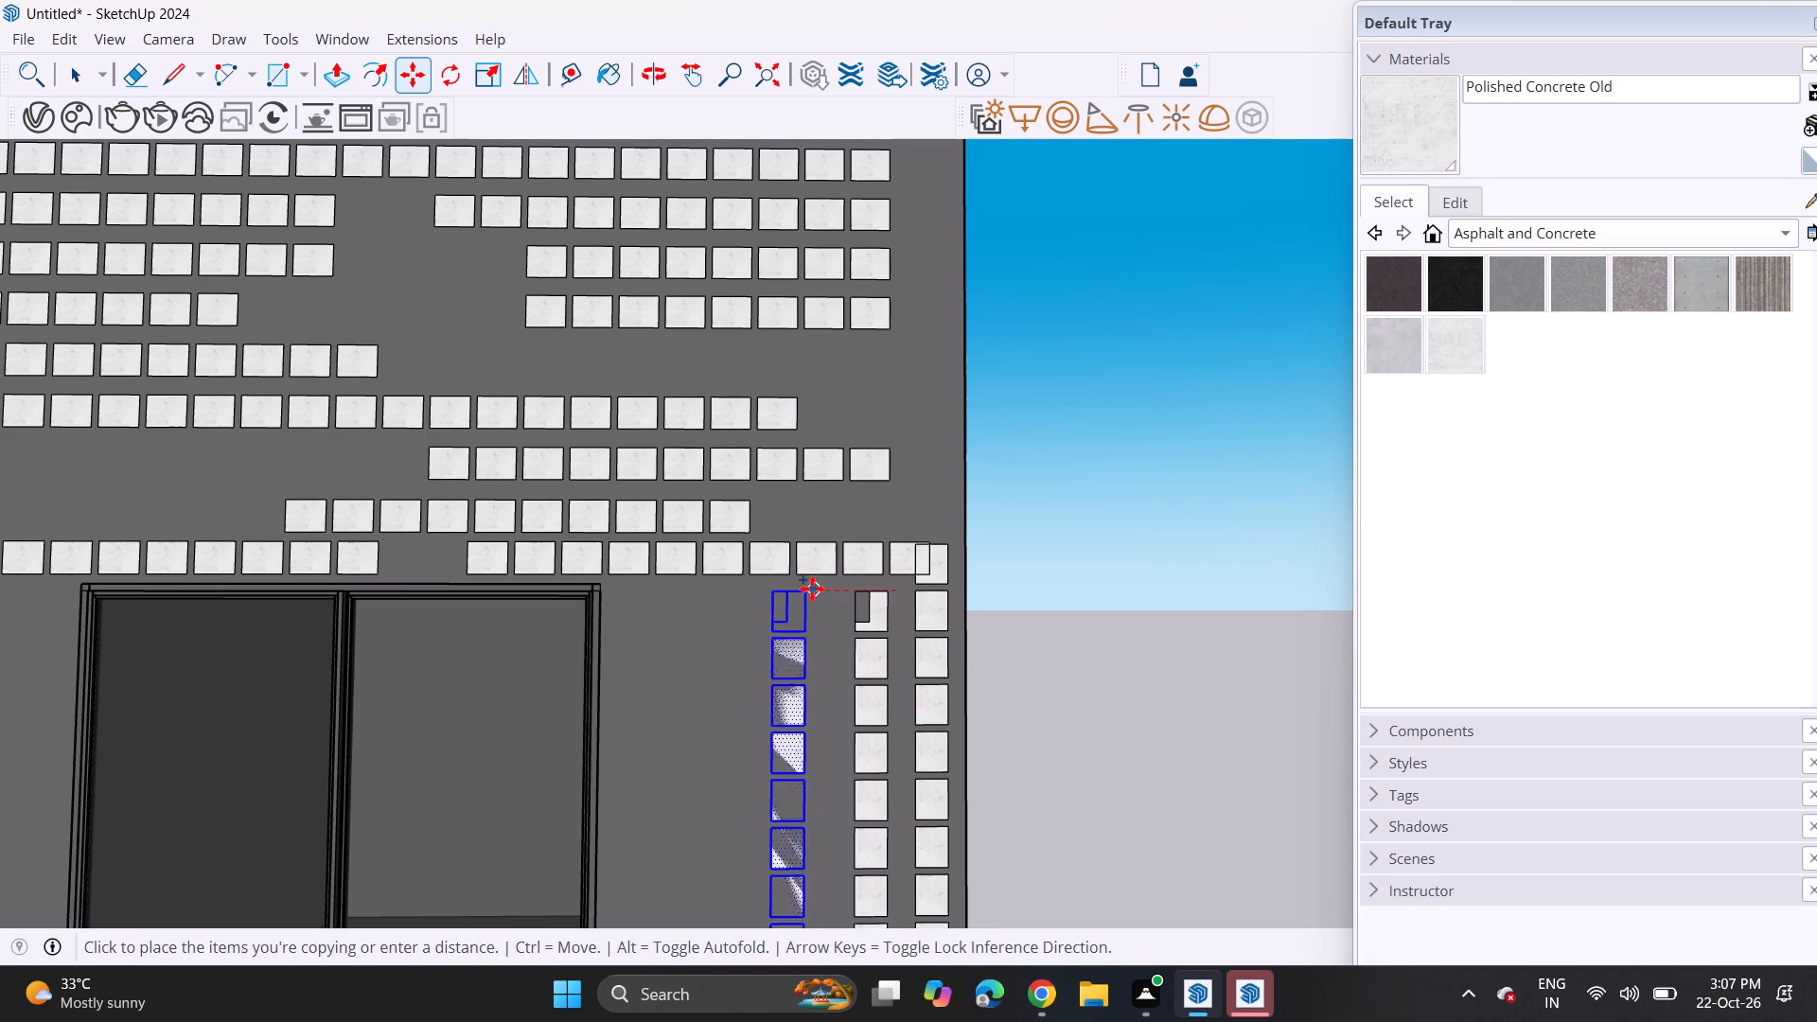
{"action": "left_click", "coordinate": [836, 592]}
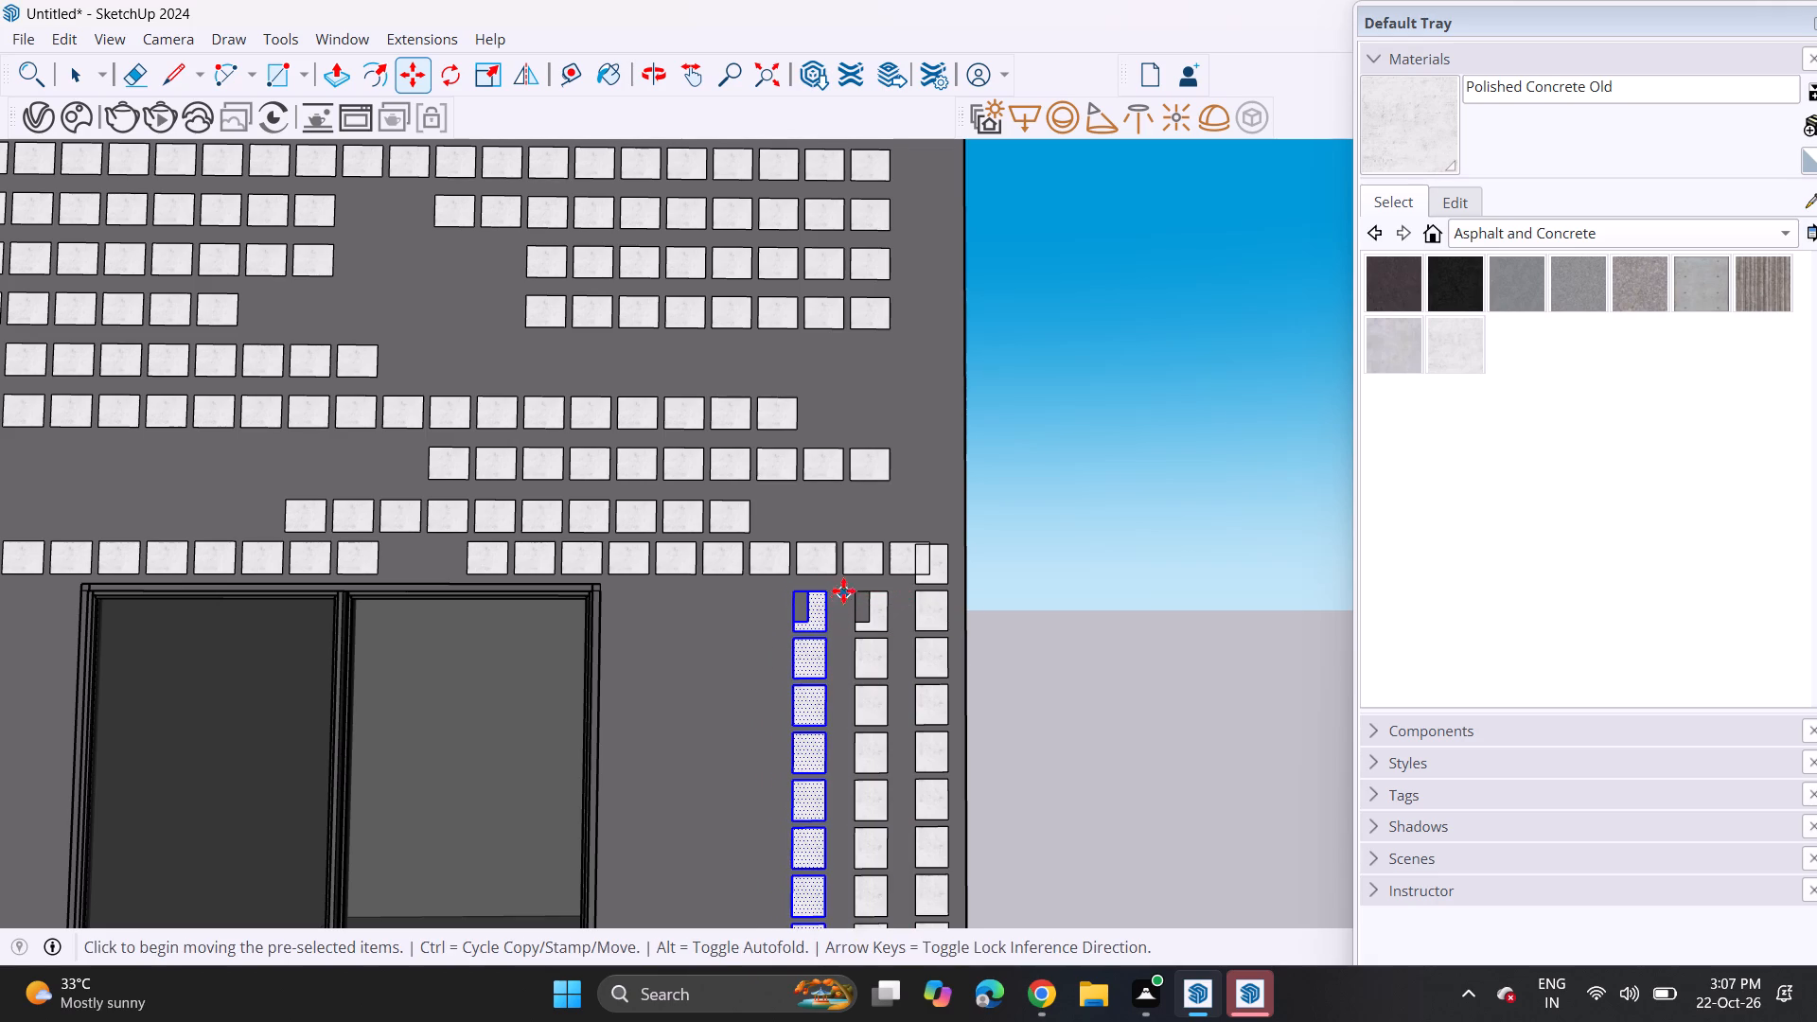
{"action": "left_click", "coordinate": [830, 590]}
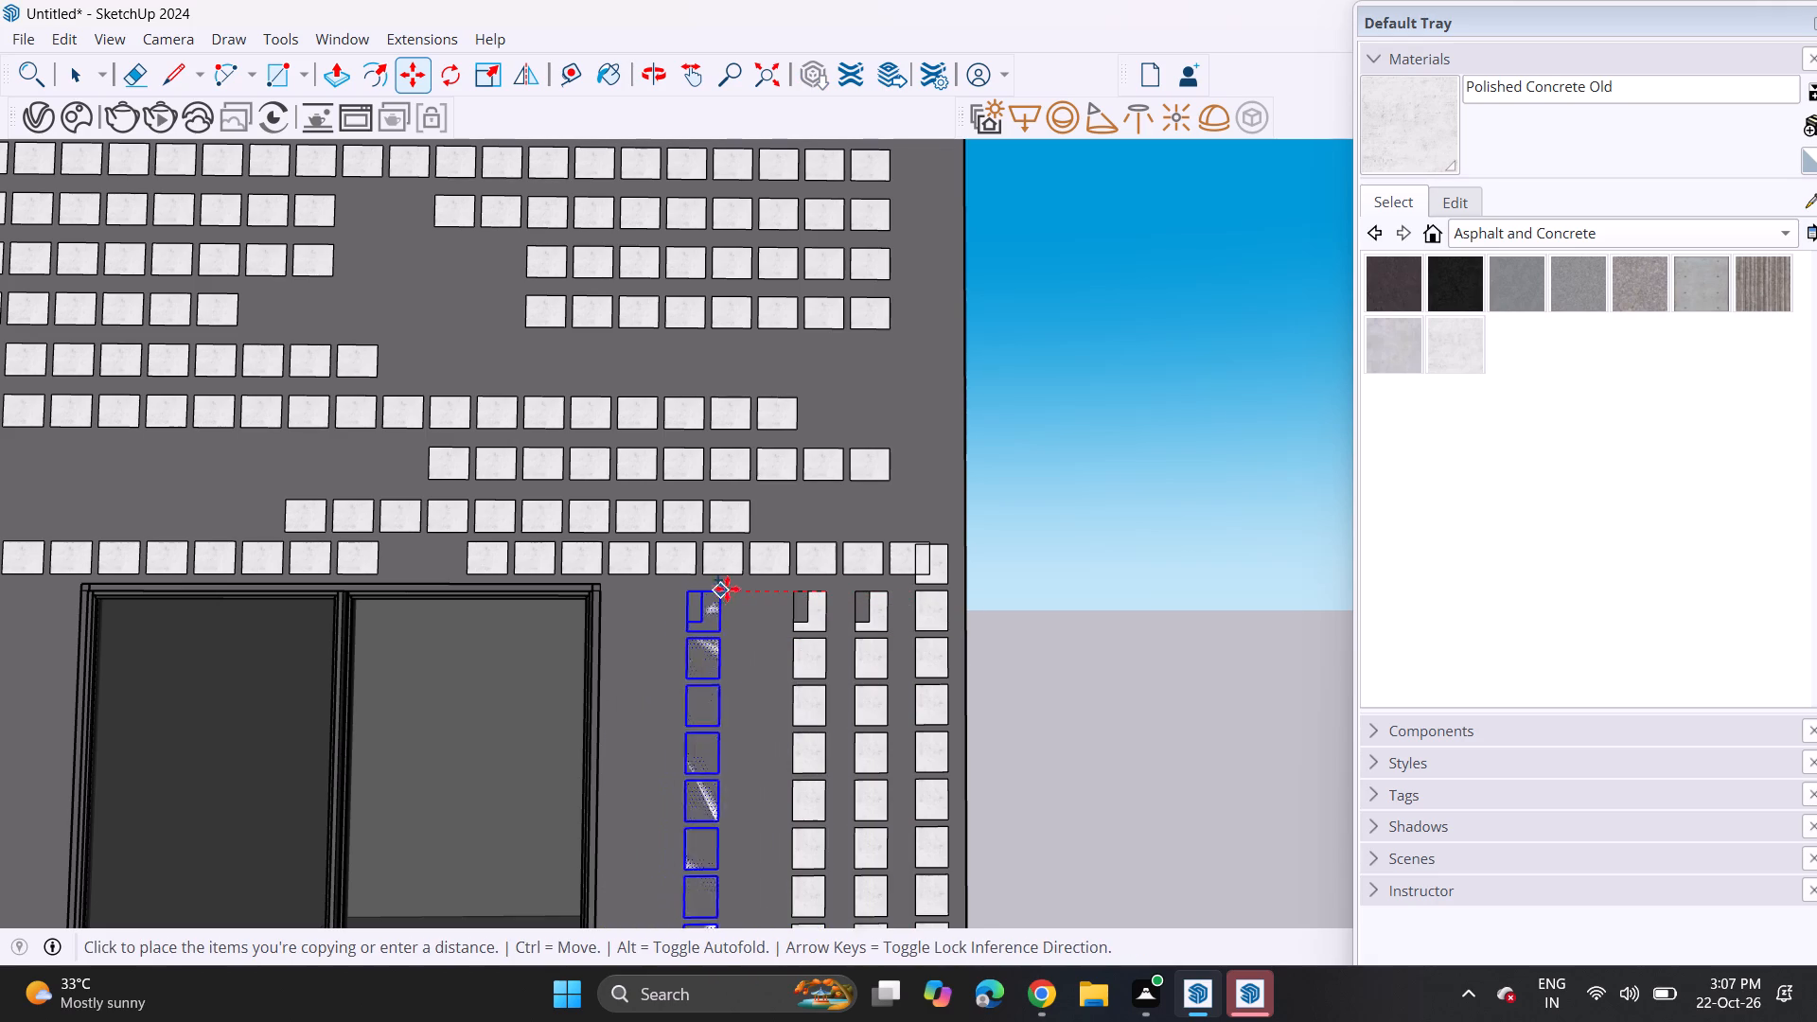
{"action": "left_click", "coordinate": [767, 585]}
{"action": "left_click", "coordinate": [765, 589]}
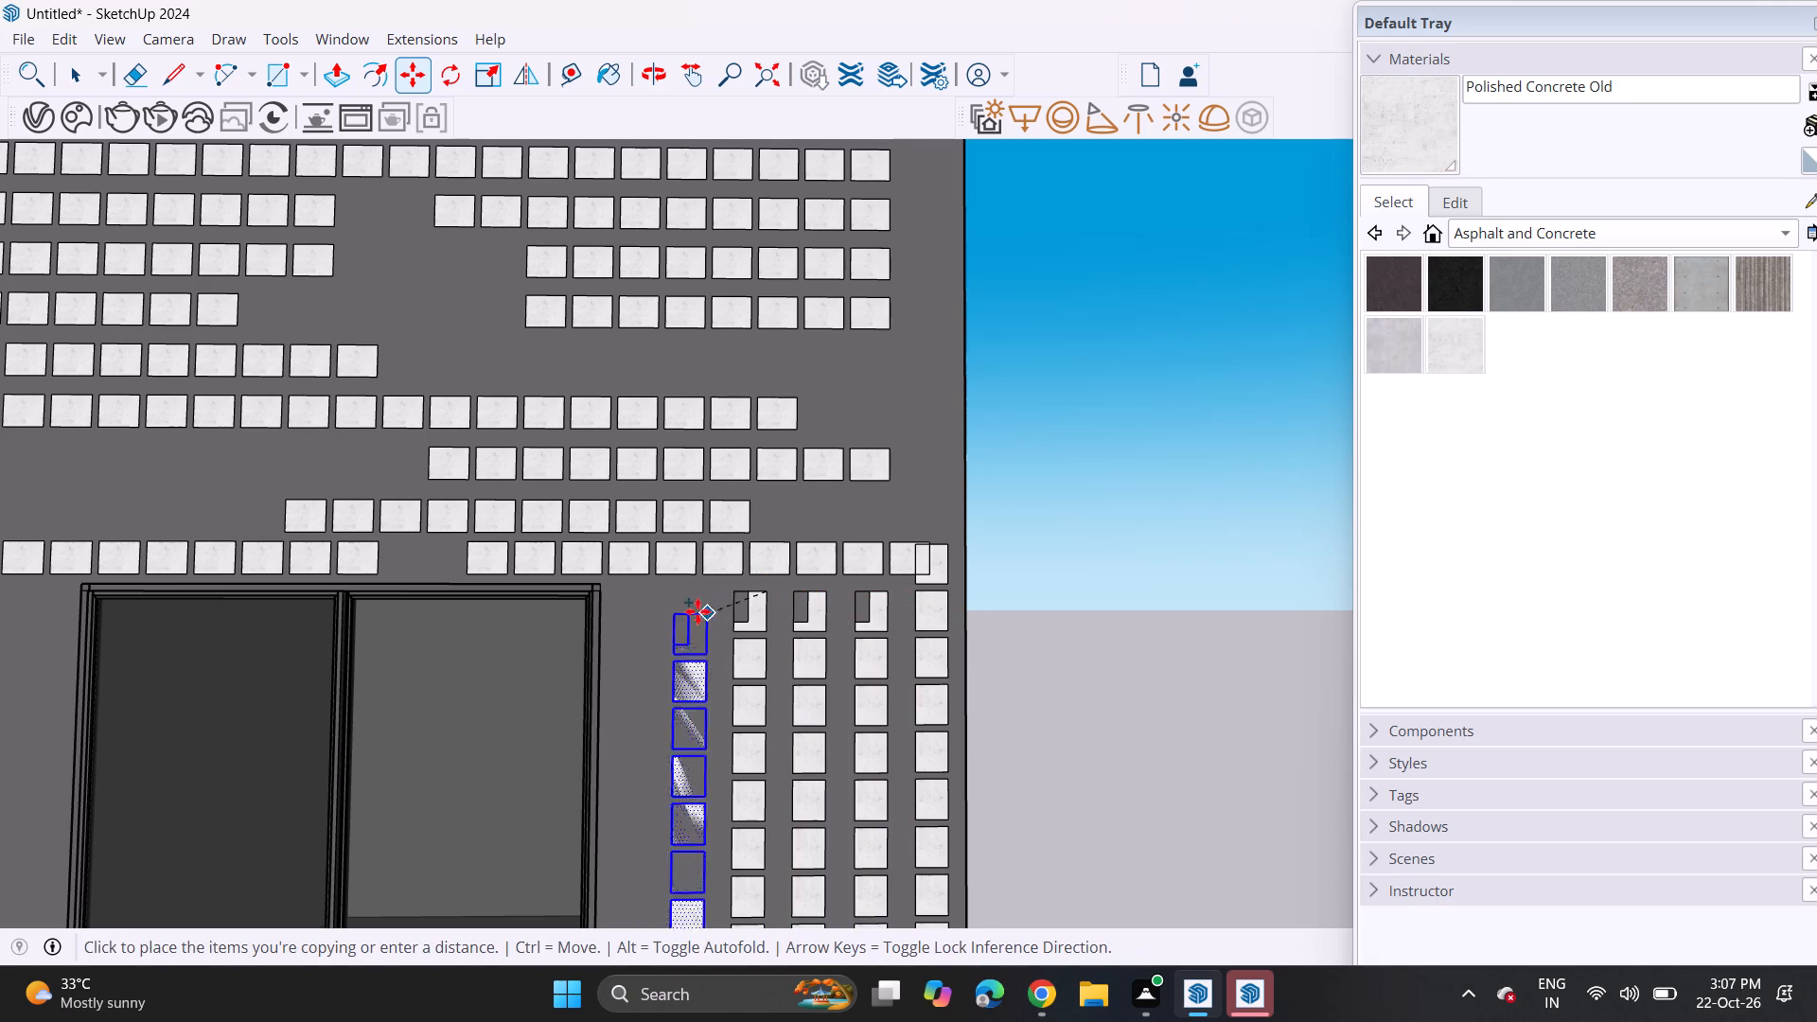
{"action": "left_click", "coordinate": [698, 595]}
Copy the vertical tile column three times onto the wall strip between the window's other side and the balconies.
{"action": "left_click", "coordinate": [698, 591]}
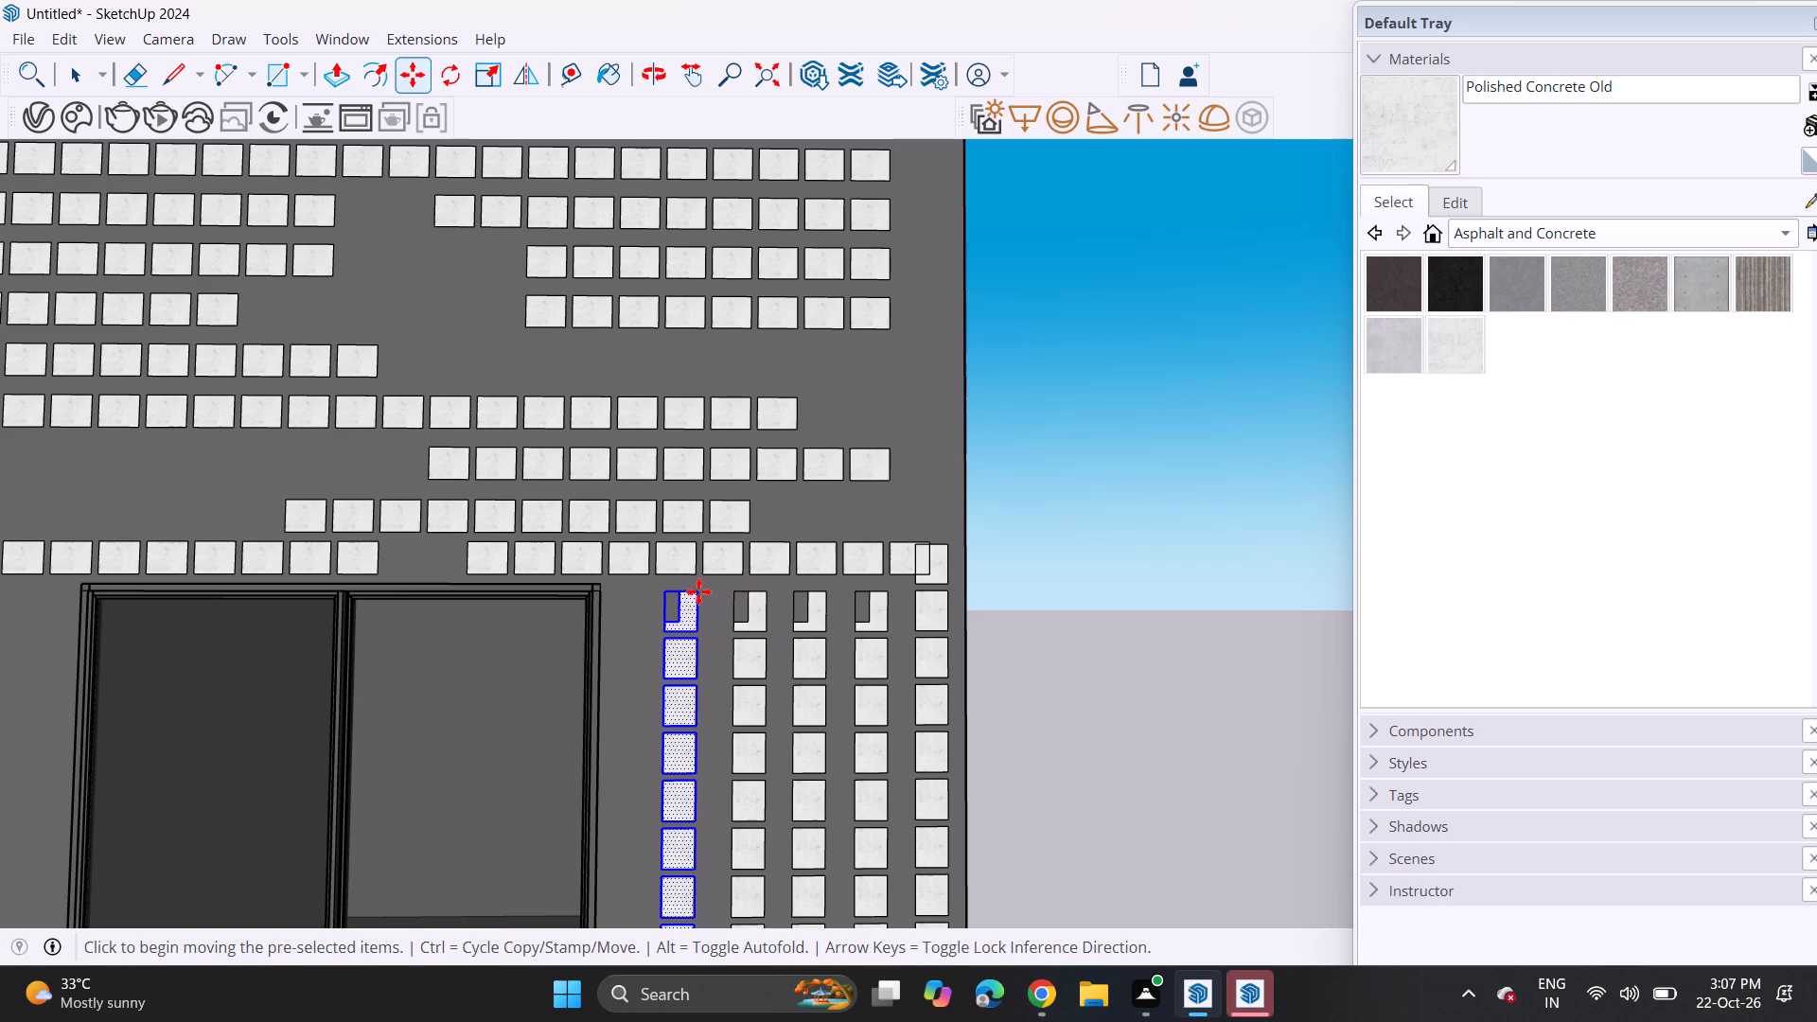
{"action": "scroll", "coordinate": [678, 632], "scroll_direction": "down", "scroll_amount": 6}
{"action": "middle_click_drag", "start_coordinate": [679, 644], "coordinate": [820, 537], "text": "shift"}
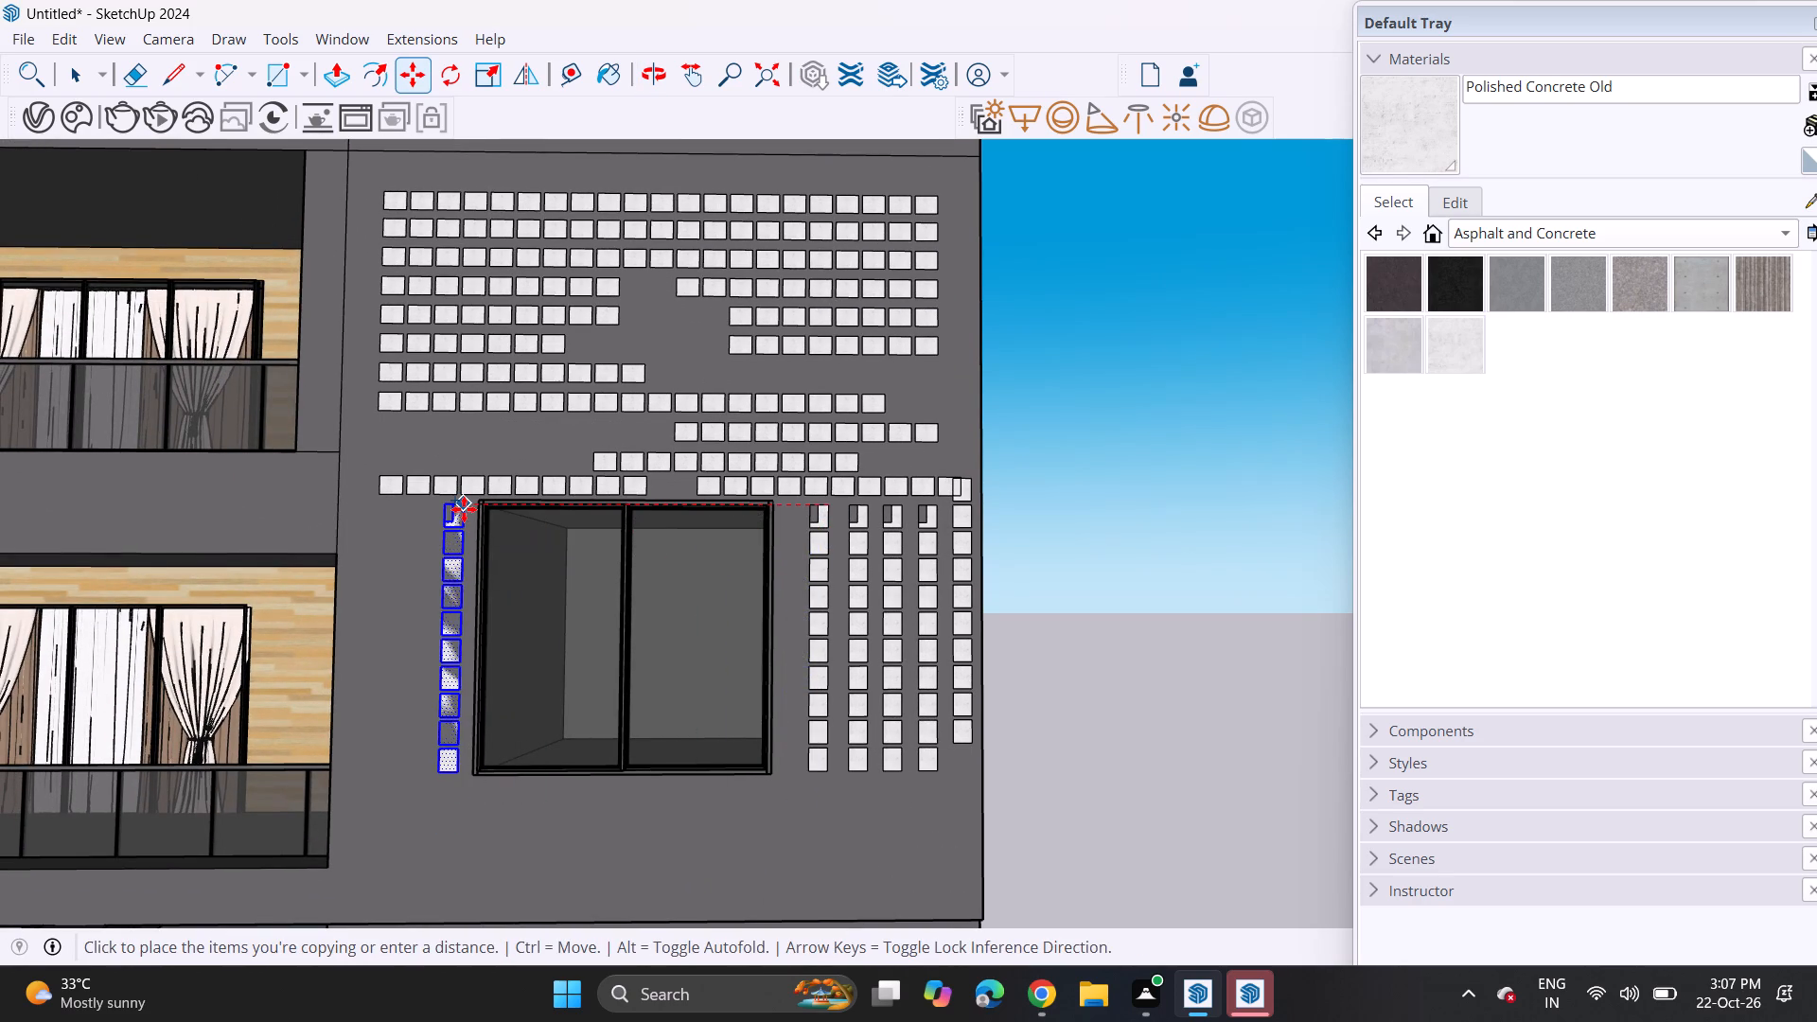
{"action": "left_click", "coordinate": [464, 509]}
{"action": "left_click", "coordinate": [469, 514]}
{"action": "left_click", "coordinate": [433, 508]}
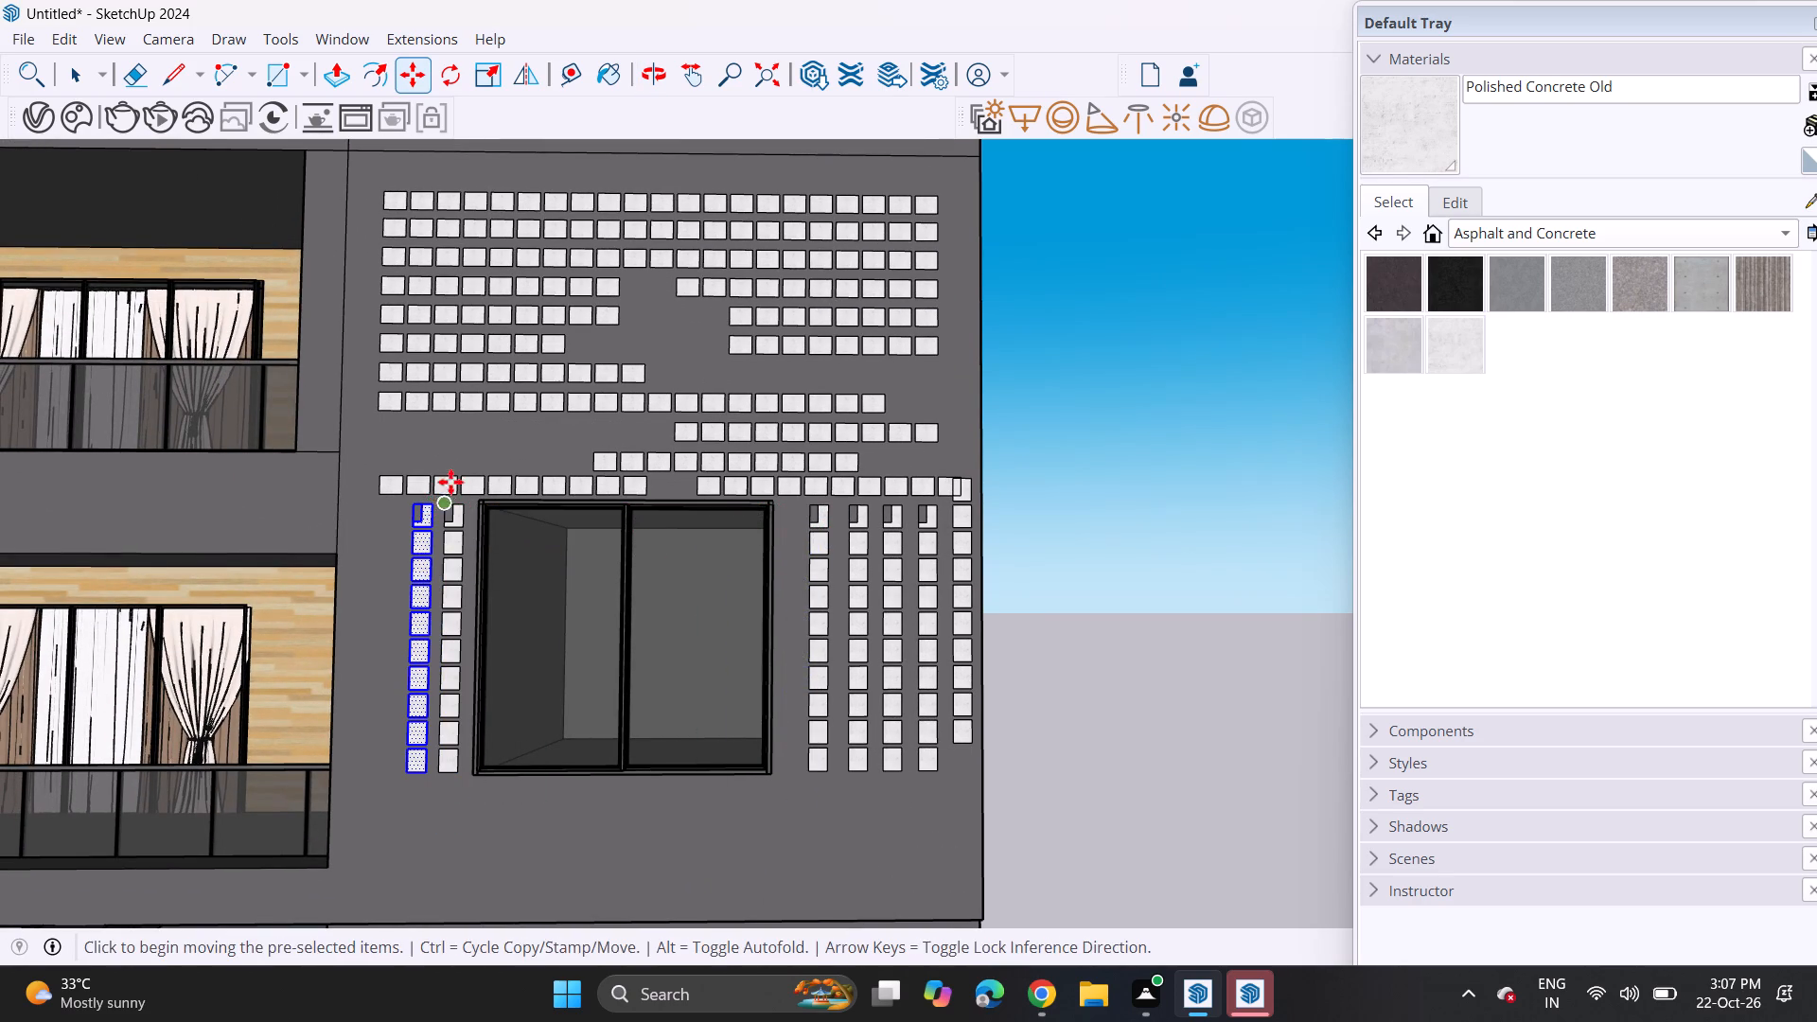
{"action": "left_click", "coordinate": [433, 504]}
{"action": "left_click", "coordinate": [396, 513]}
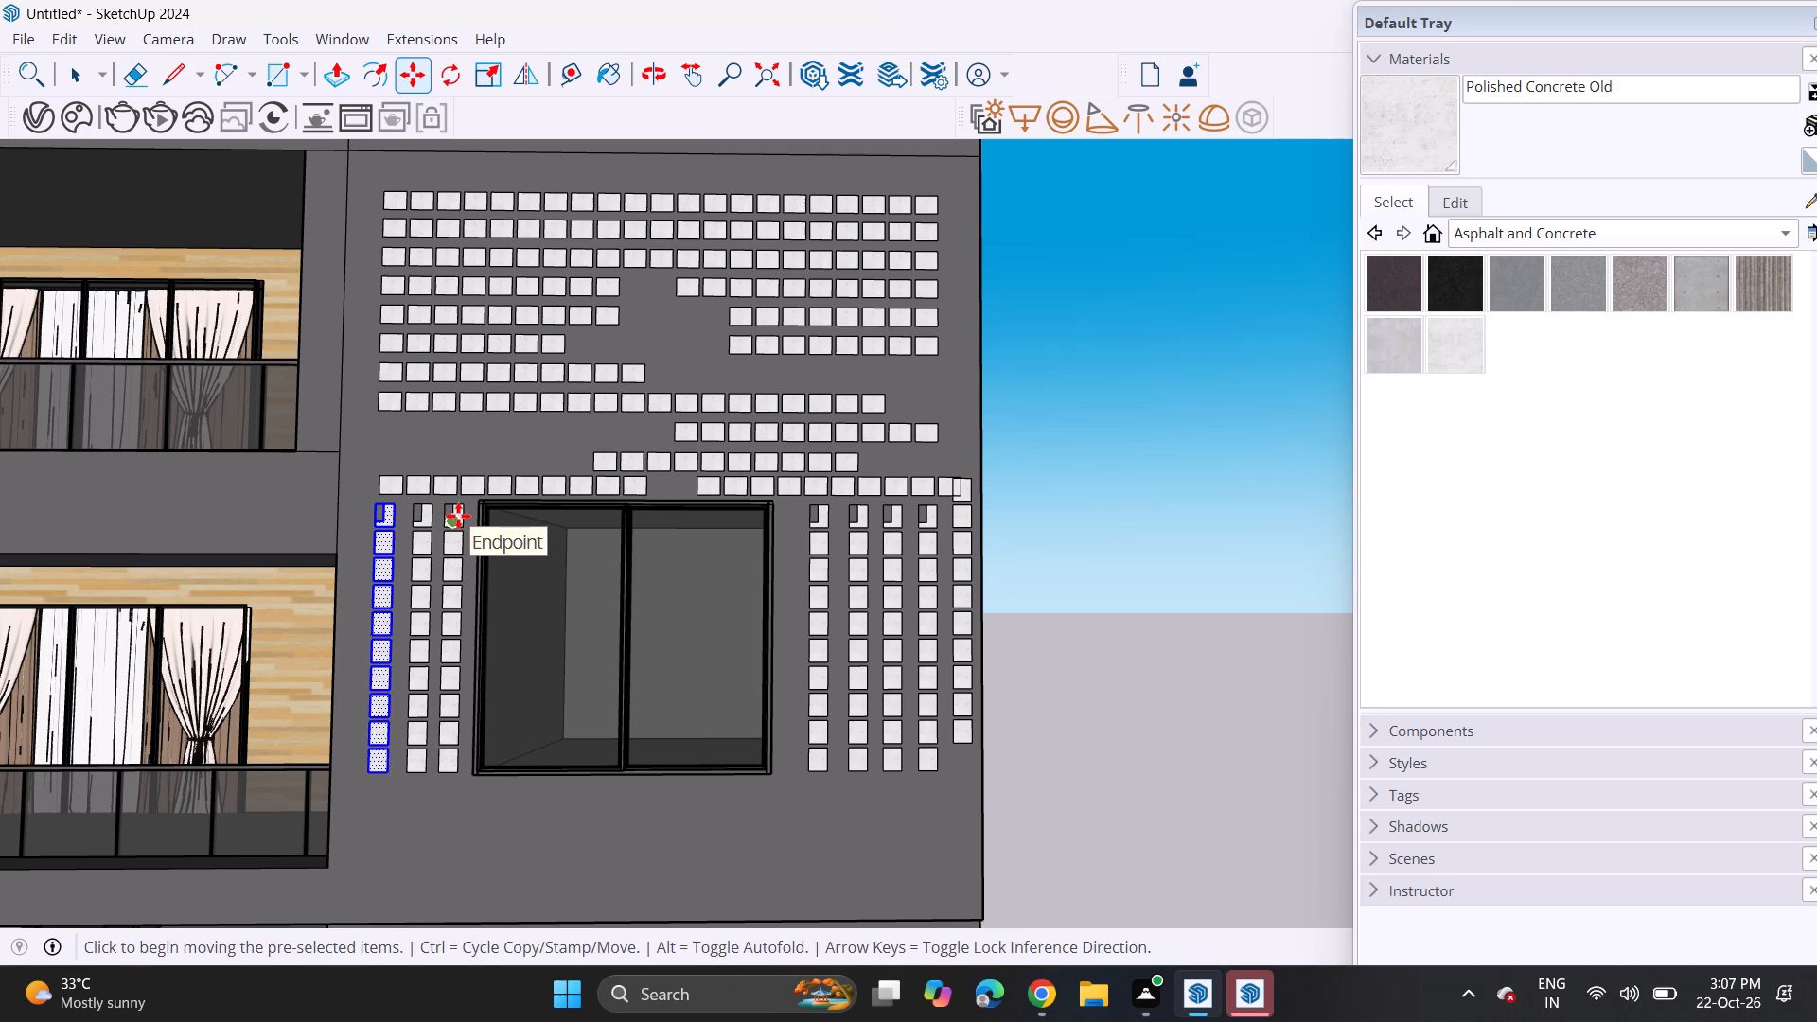
{"action": "scroll", "coordinate": [561, 587], "scroll_direction": "down", "scroll_amount": 3}
{"action": "key", "text": "space"}
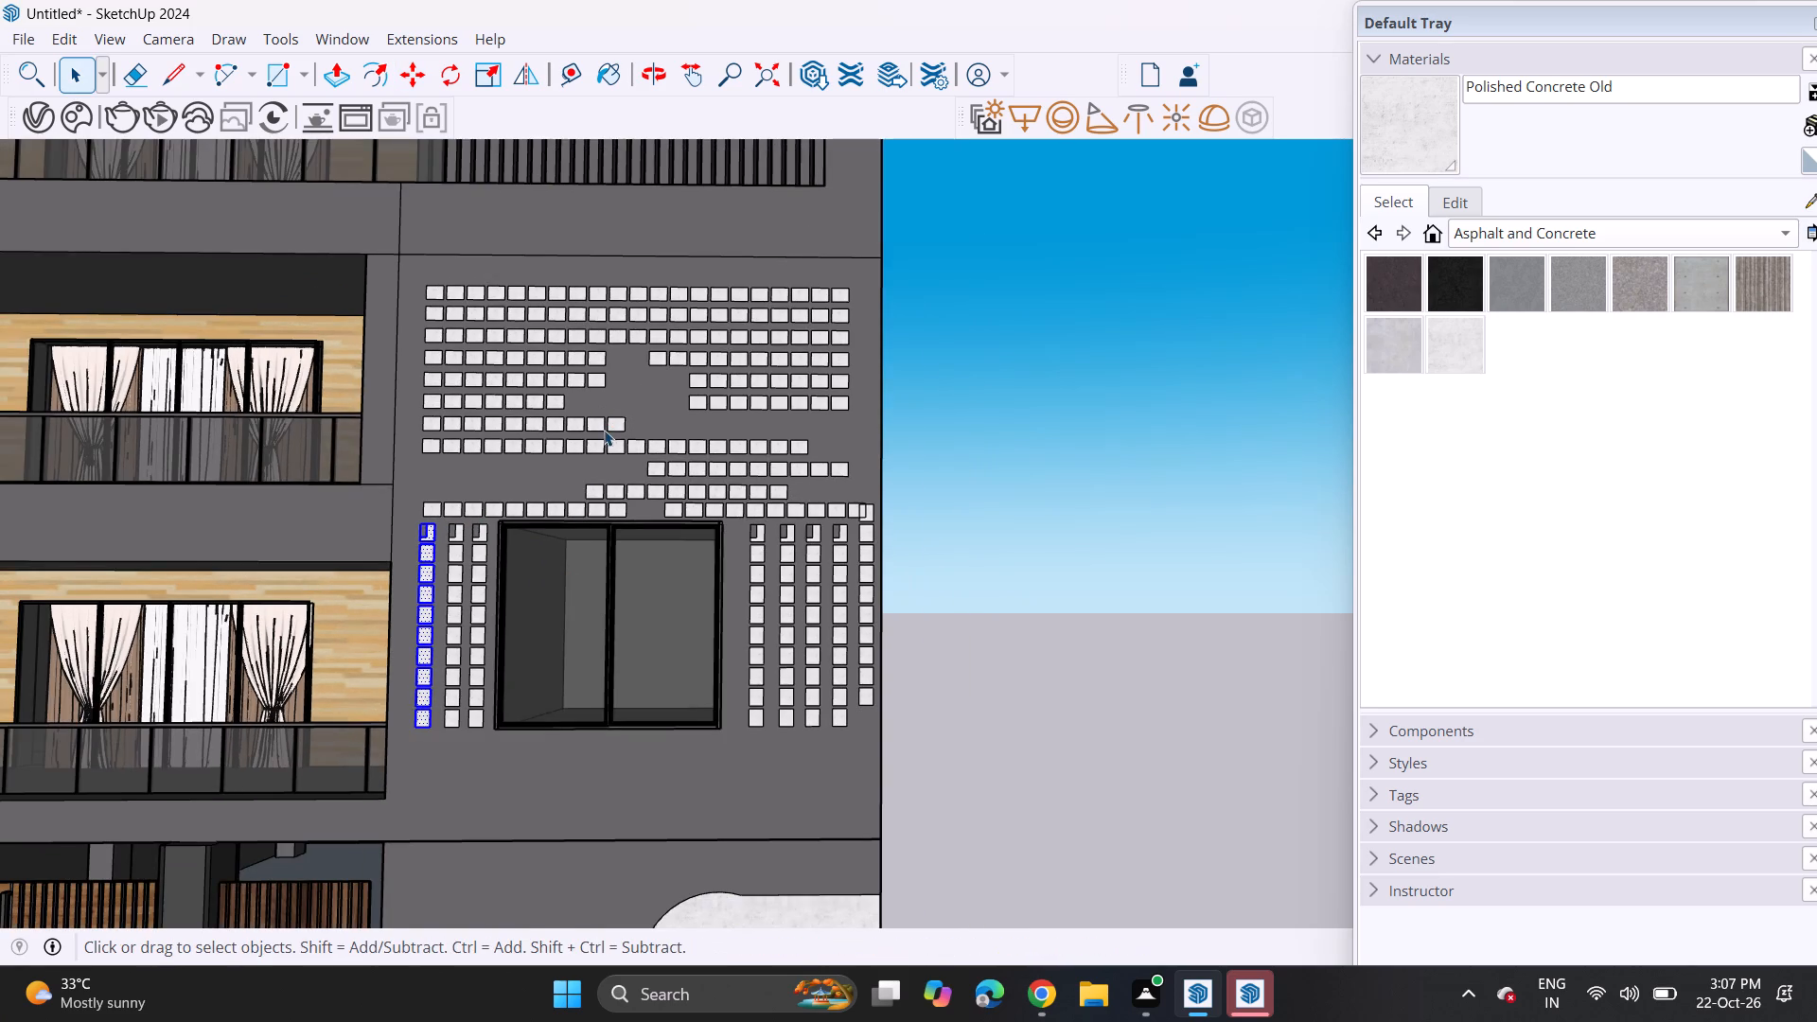
Copy an eleven-tile strip from the long row above the window twice, end to end, forming a continuous row just below the window.
{"action": "scroll", "coordinate": [604, 431], "scroll_direction": "up", "scroll_amount": 5}
{"action": "left_click", "coordinate": [581, 461]}
{"action": "double_click", "coordinate": [581, 461]}
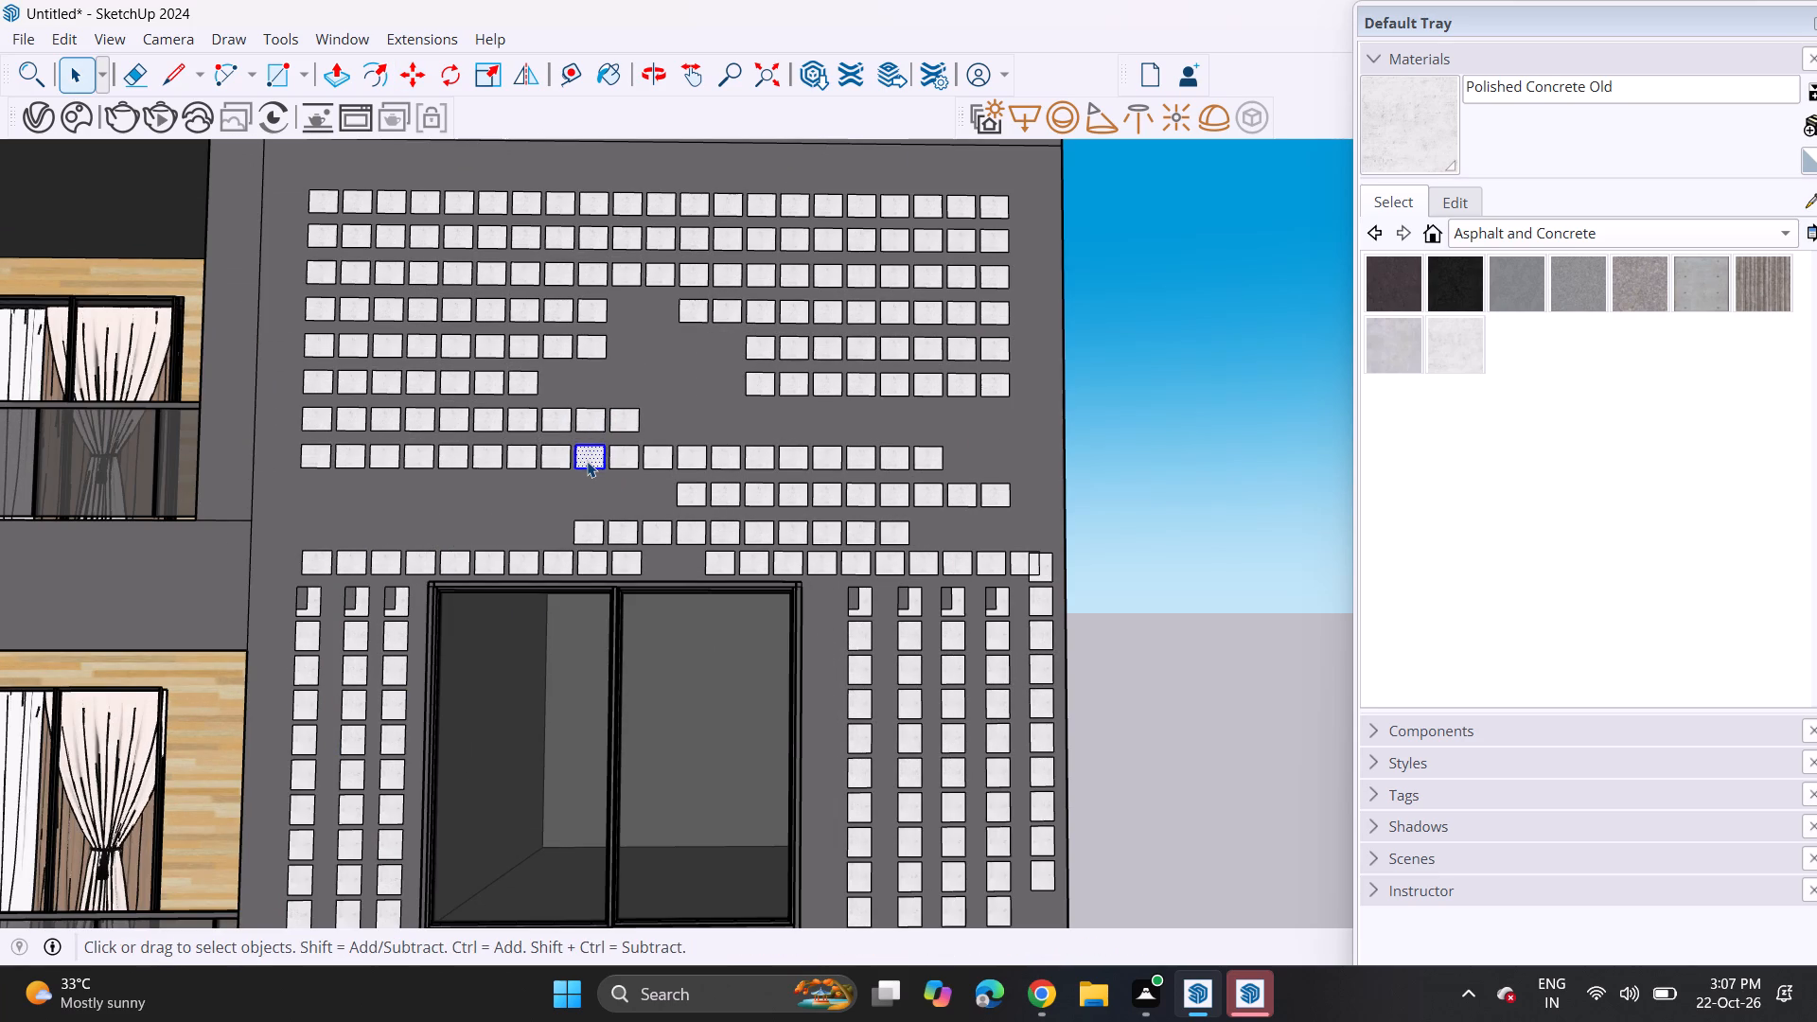
{"action": "double_click", "coordinate": [622, 456], "text": "ctrl"}
{"action": "double_click", "coordinate": [658, 460], "text": "ctrl"}
{"action": "double_click", "coordinate": [689, 456], "text": "ctrl"}
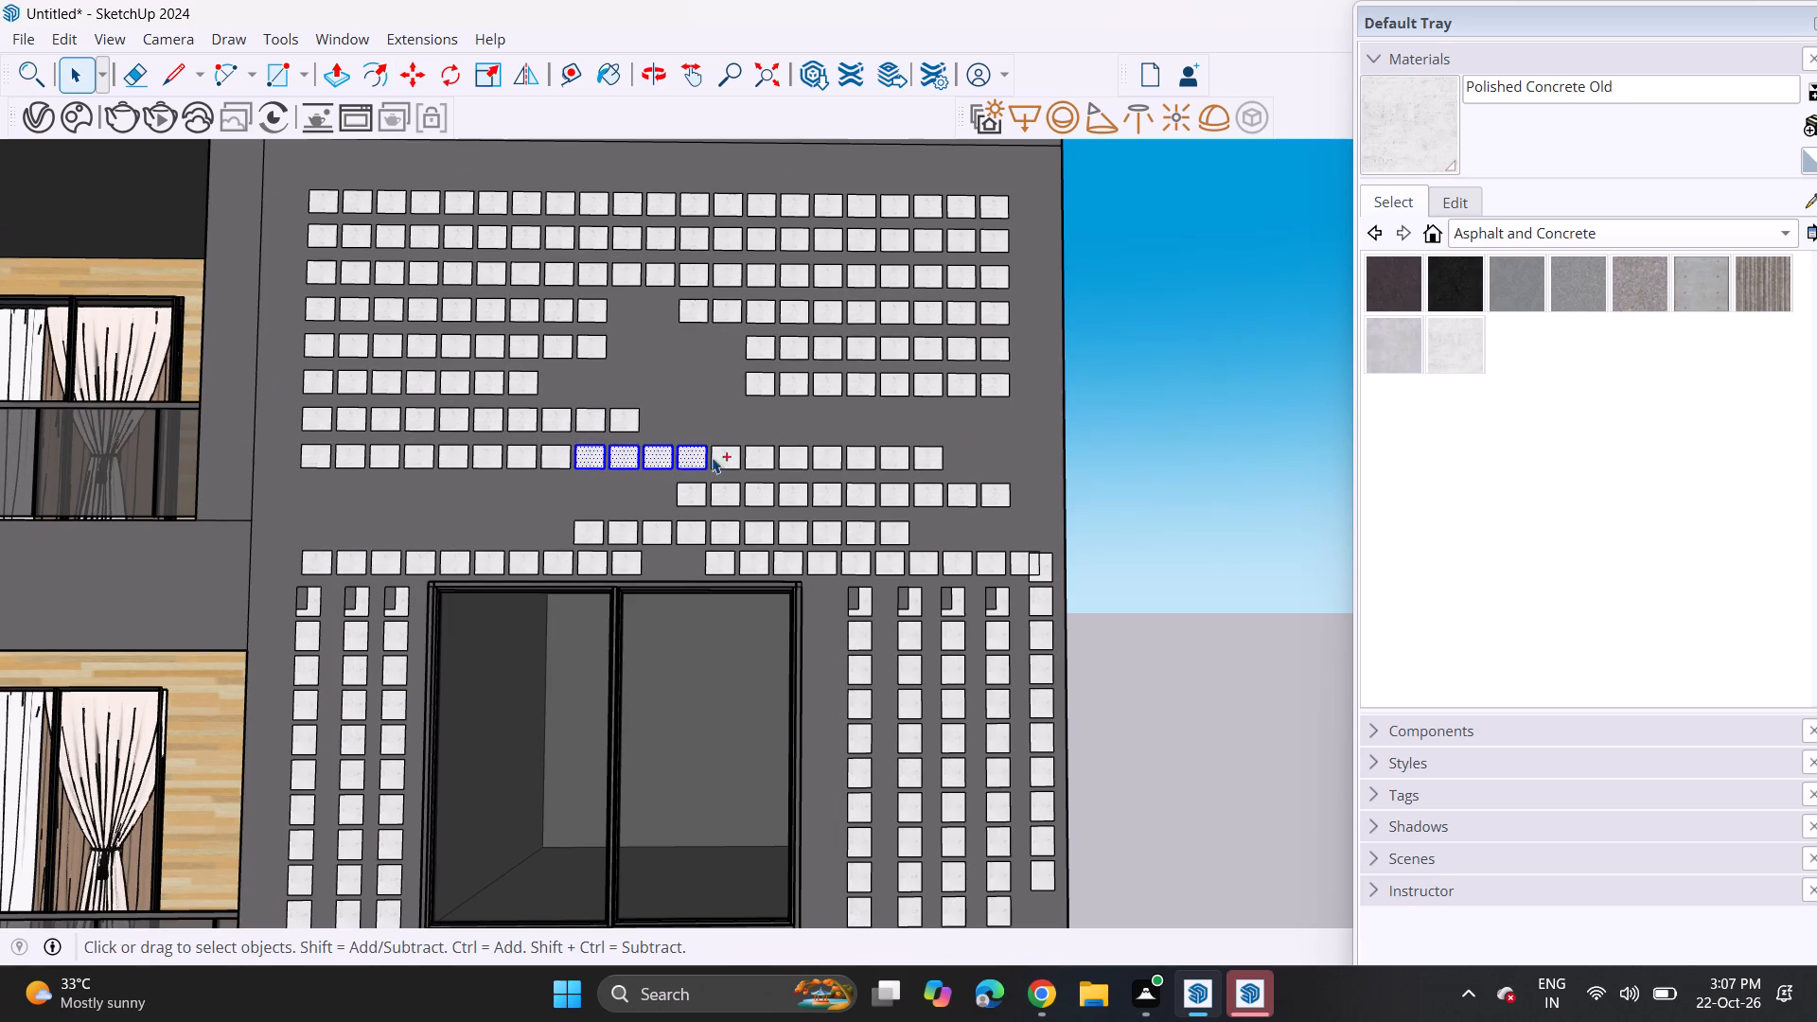
{"action": "double_click", "coordinate": [725, 455], "text": "ctrl"}
{"action": "double_click", "coordinate": [752, 455], "text": "ctrl"}
{"action": "double_click", "coordinate": [799, 457], "text": "ctrl"}
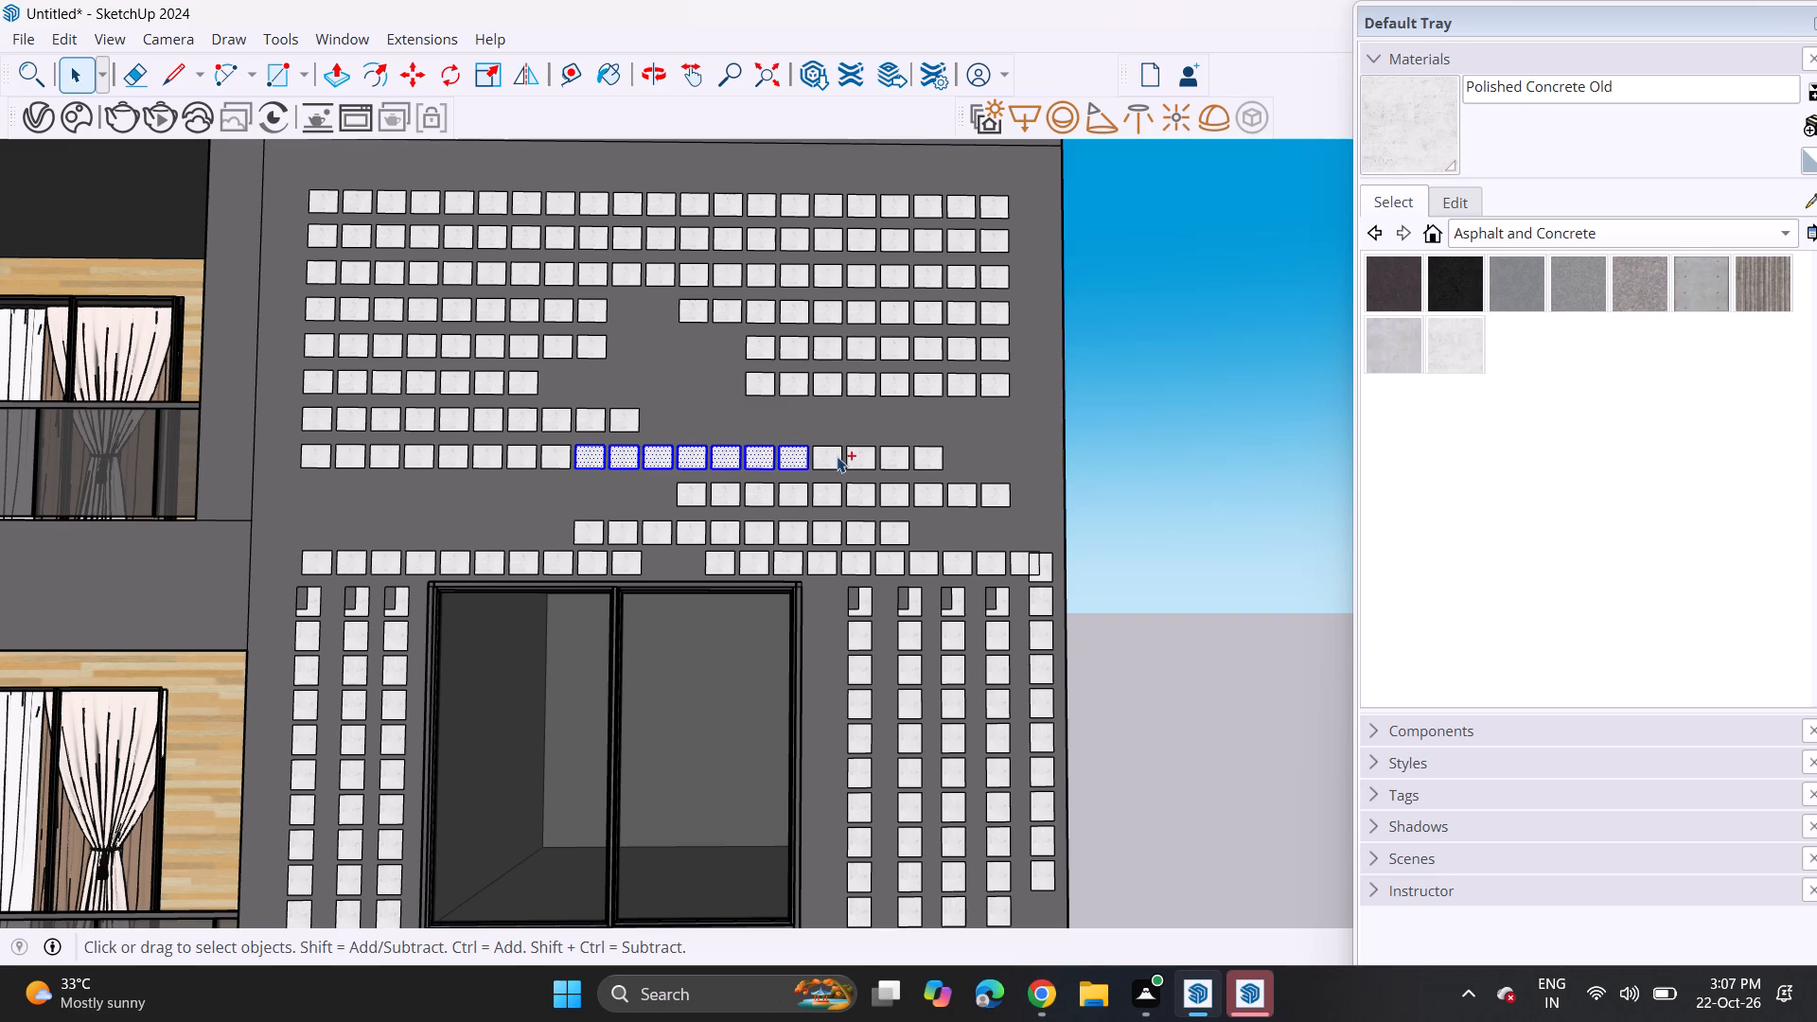
{"action": "double_click", "coordinate": [837, 456], "text": "ctrl"}
{"action": "double_click", "coordinate": [860, 460], "text": "ctrl"}
{"action": "double_click", "coordinate": [887, 463], "text": "ctrl"}
{"action": "double_click", "coordinate": [868, 461], "text": "ctrl"}
{"action": "double_click", "coordinate": [926, 455], "text": "ctrl"}
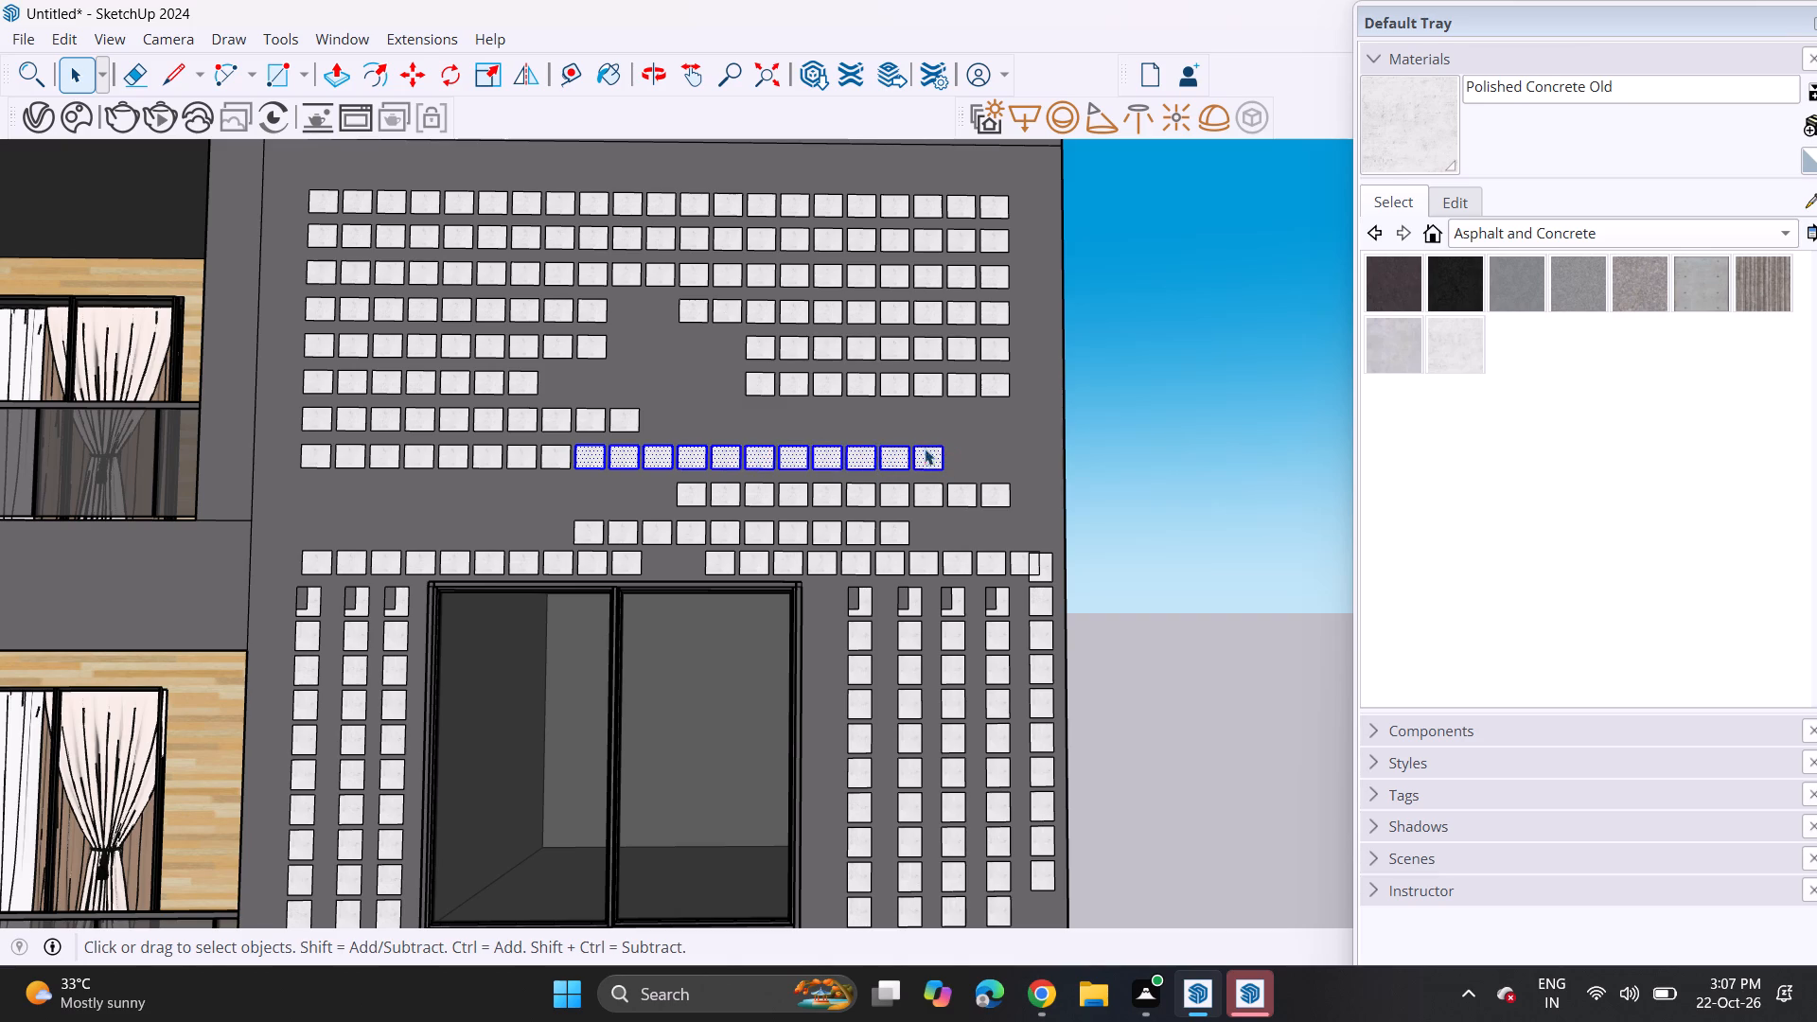
{"action": "key", "text": "m"}
{"action": "left_click", "coordinate": [934, 442]}
{"action": "scroll", "coordinate": [898, 585], "scroll_direction": "down", "scroll_amount": 6}
{"action": "middle_click_drag", "start_coordinate": [897, 600], "coordinate": [908, 497], "text": "shift"}
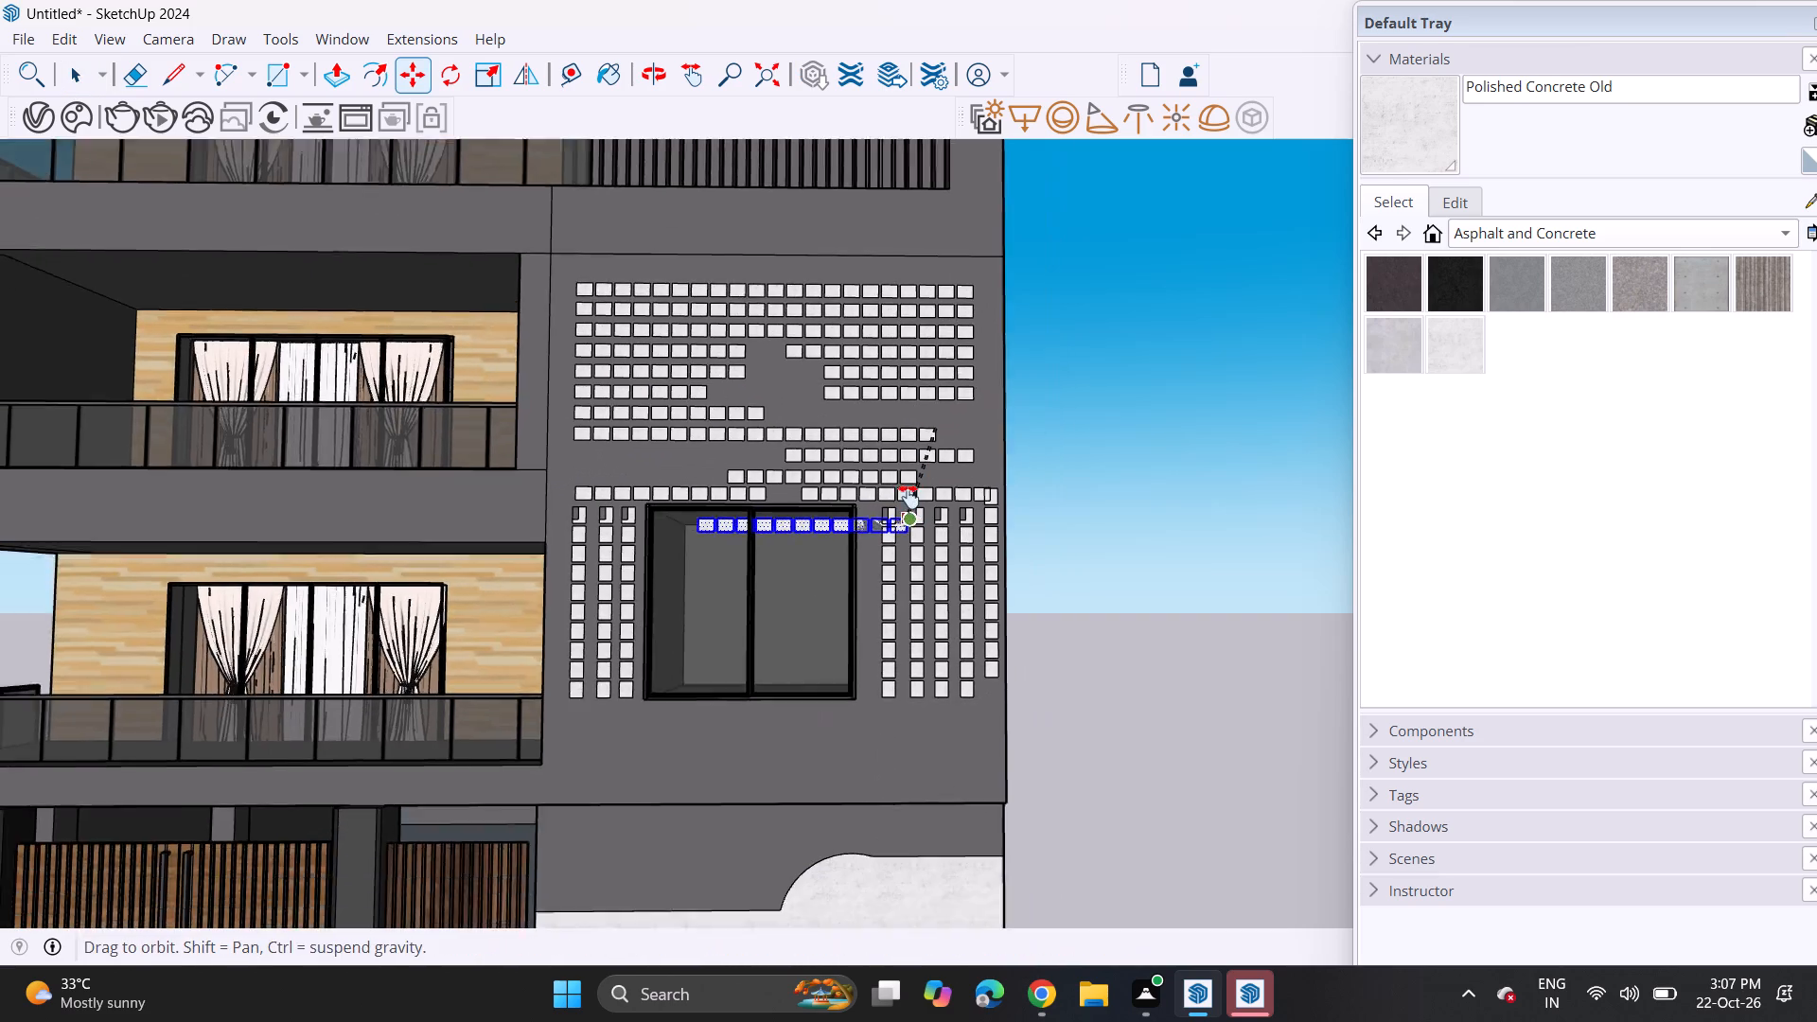
{"action": "middle_click_drag", "start_coordinate": [908, 497], "coordinate": [892, 384], "text": "shift"}
{"action": "scroll", "coordinate": [899, 444], "scroll_direction": "up", "scroll_amount": 1, "text": "shift"}
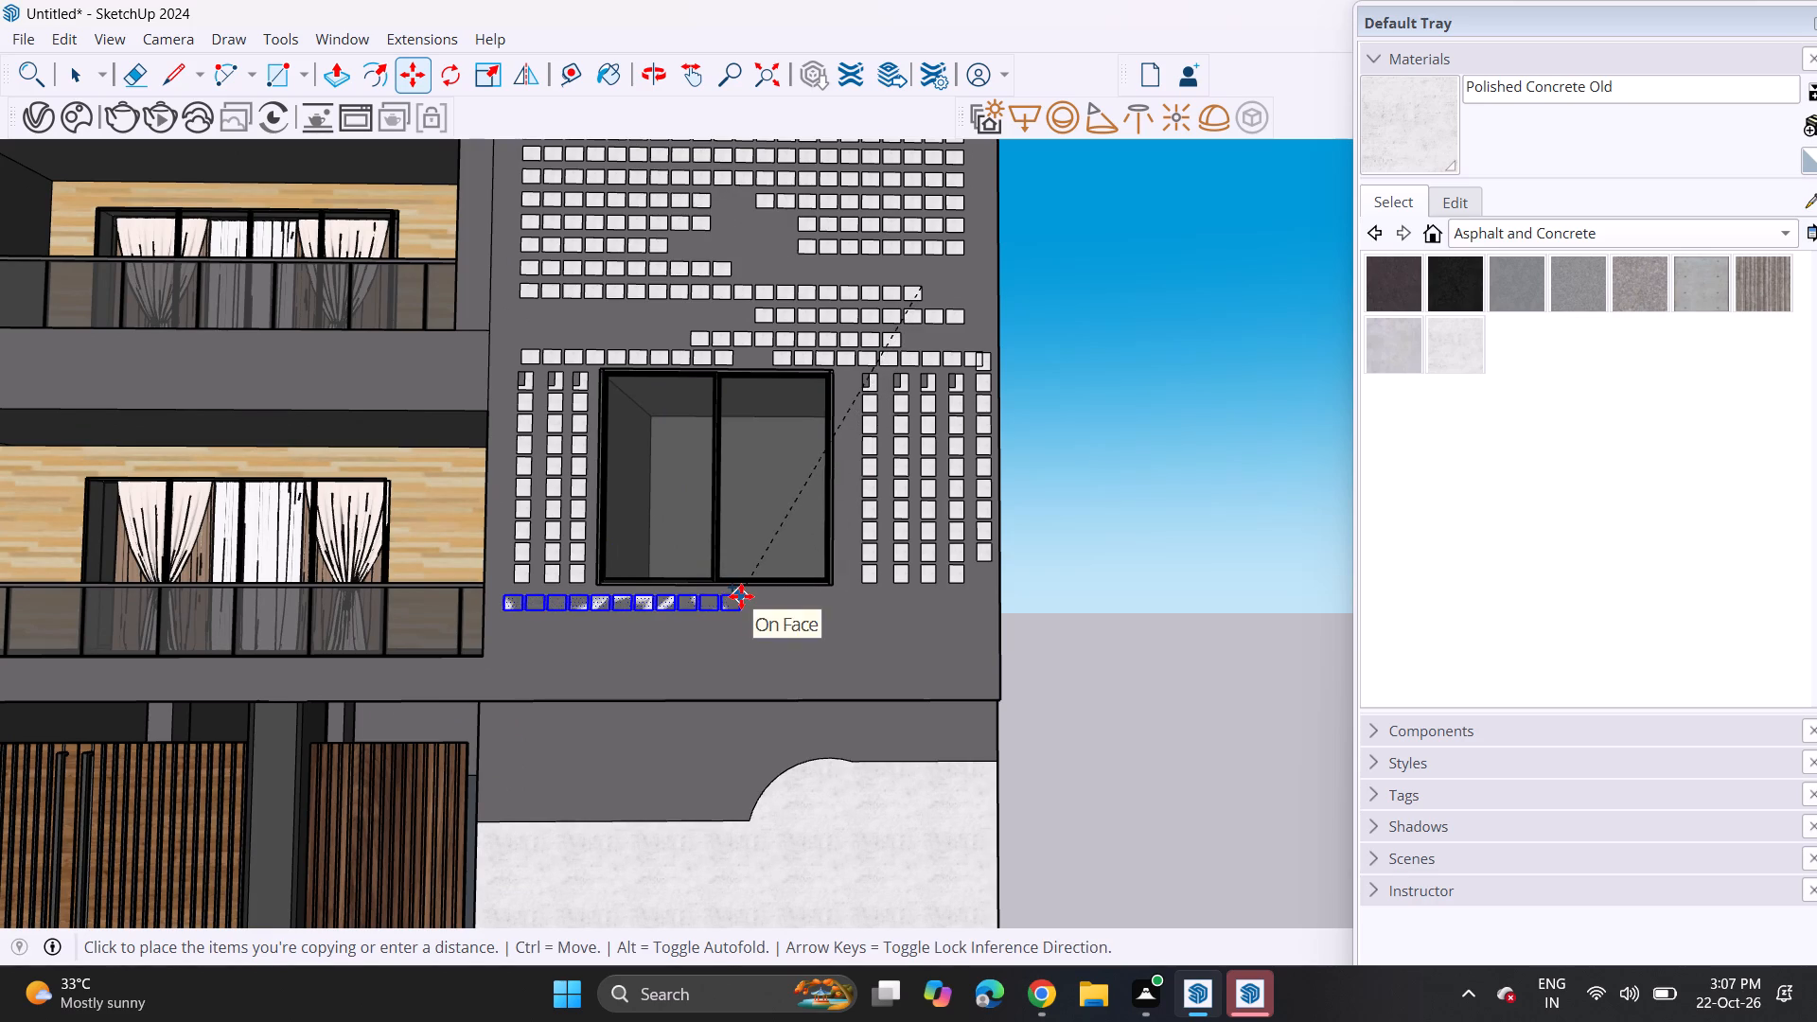
{"action": "left_click", "coordinate": [741, 596]}
{"action": "left_click", "coordinate": [741, 597]}
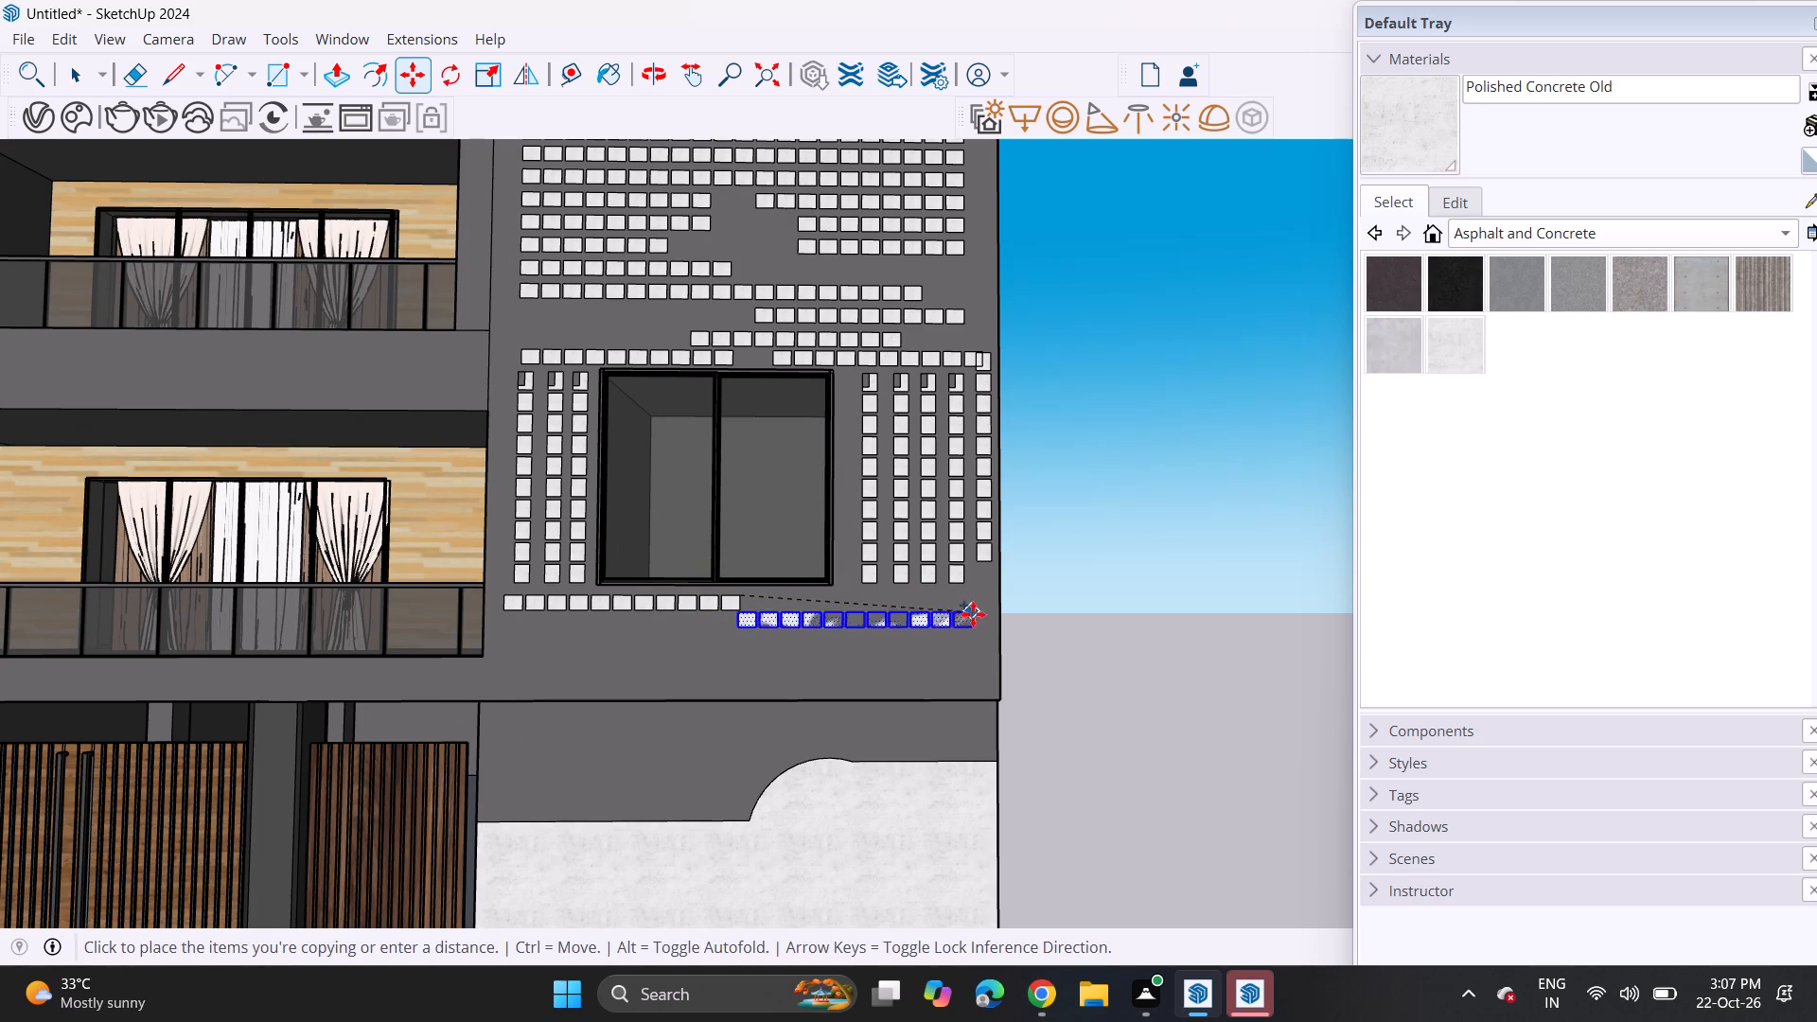
{"action": "left_click", "coordinate": [979, 606]}
Add two more strip copies below that row, staggered downward, one toward the balconies and one lower toward the wall's outer edge.
{"action": "left_click", "coordinate": [980, 600]}
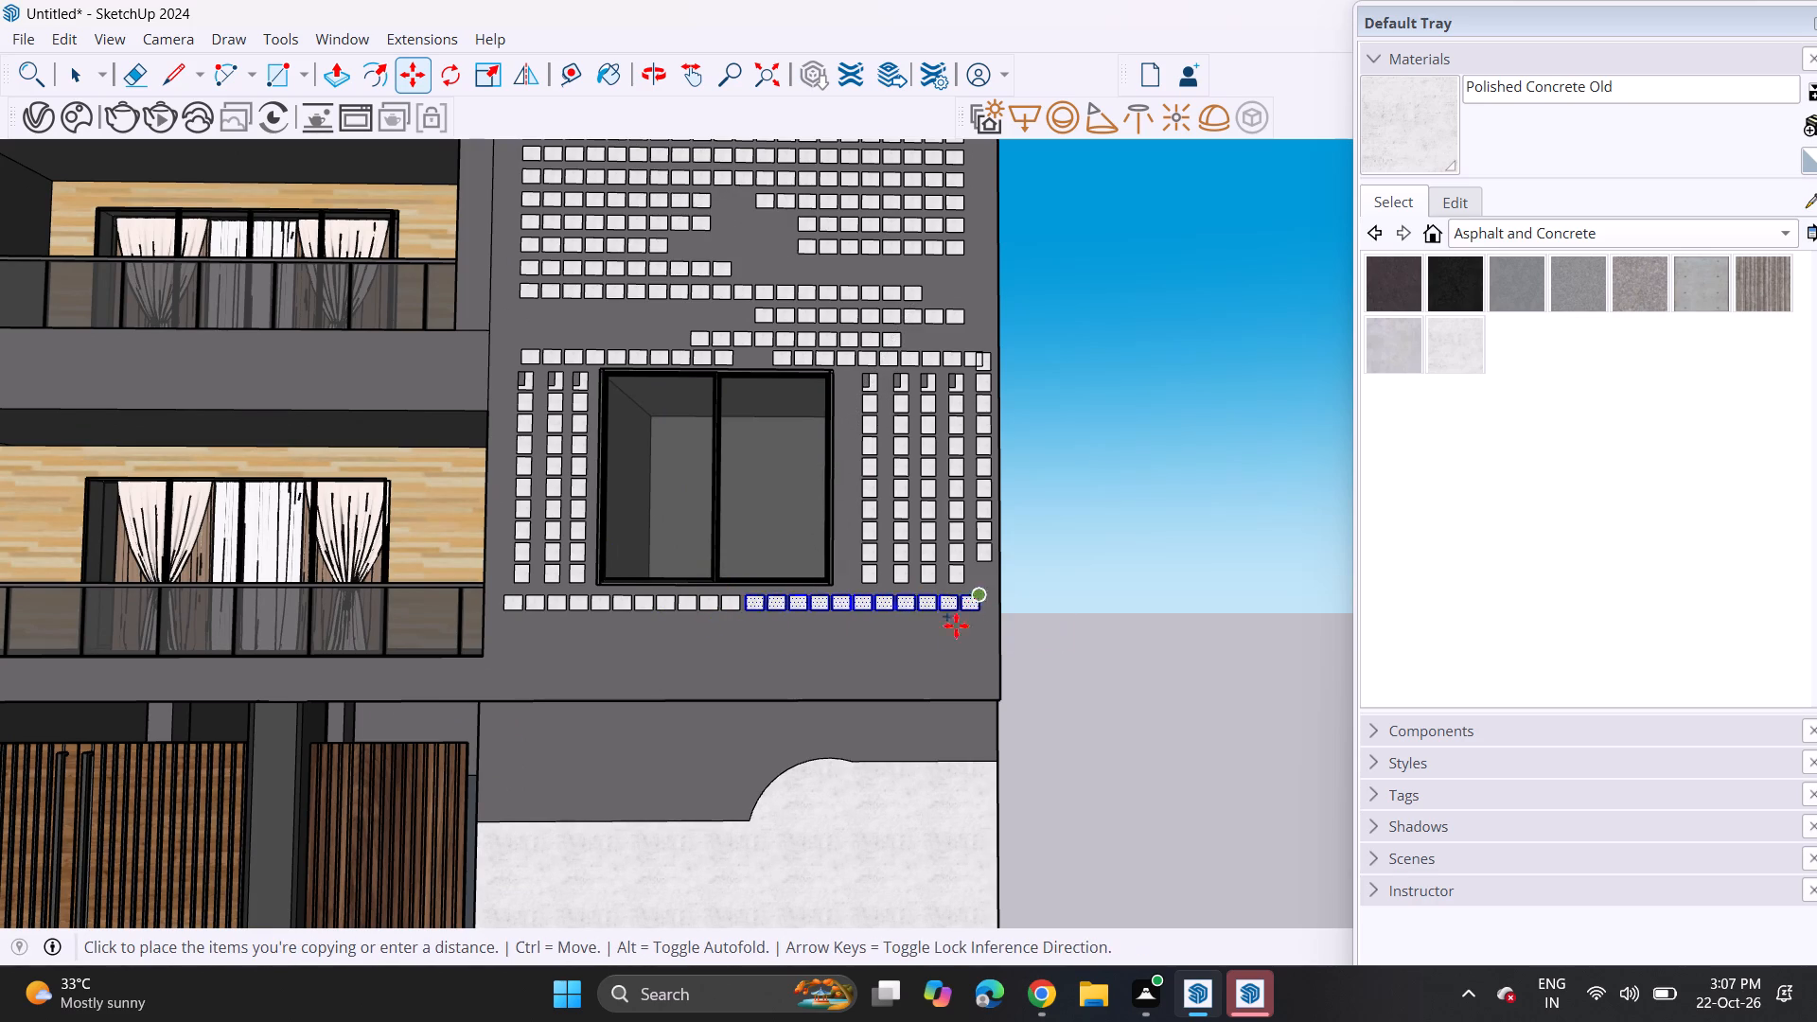
{"action": "left_click", "coordinate": [779, 621]}
{"action": "left_click", "coordinate": [785, 623], "text": "ctrl"}
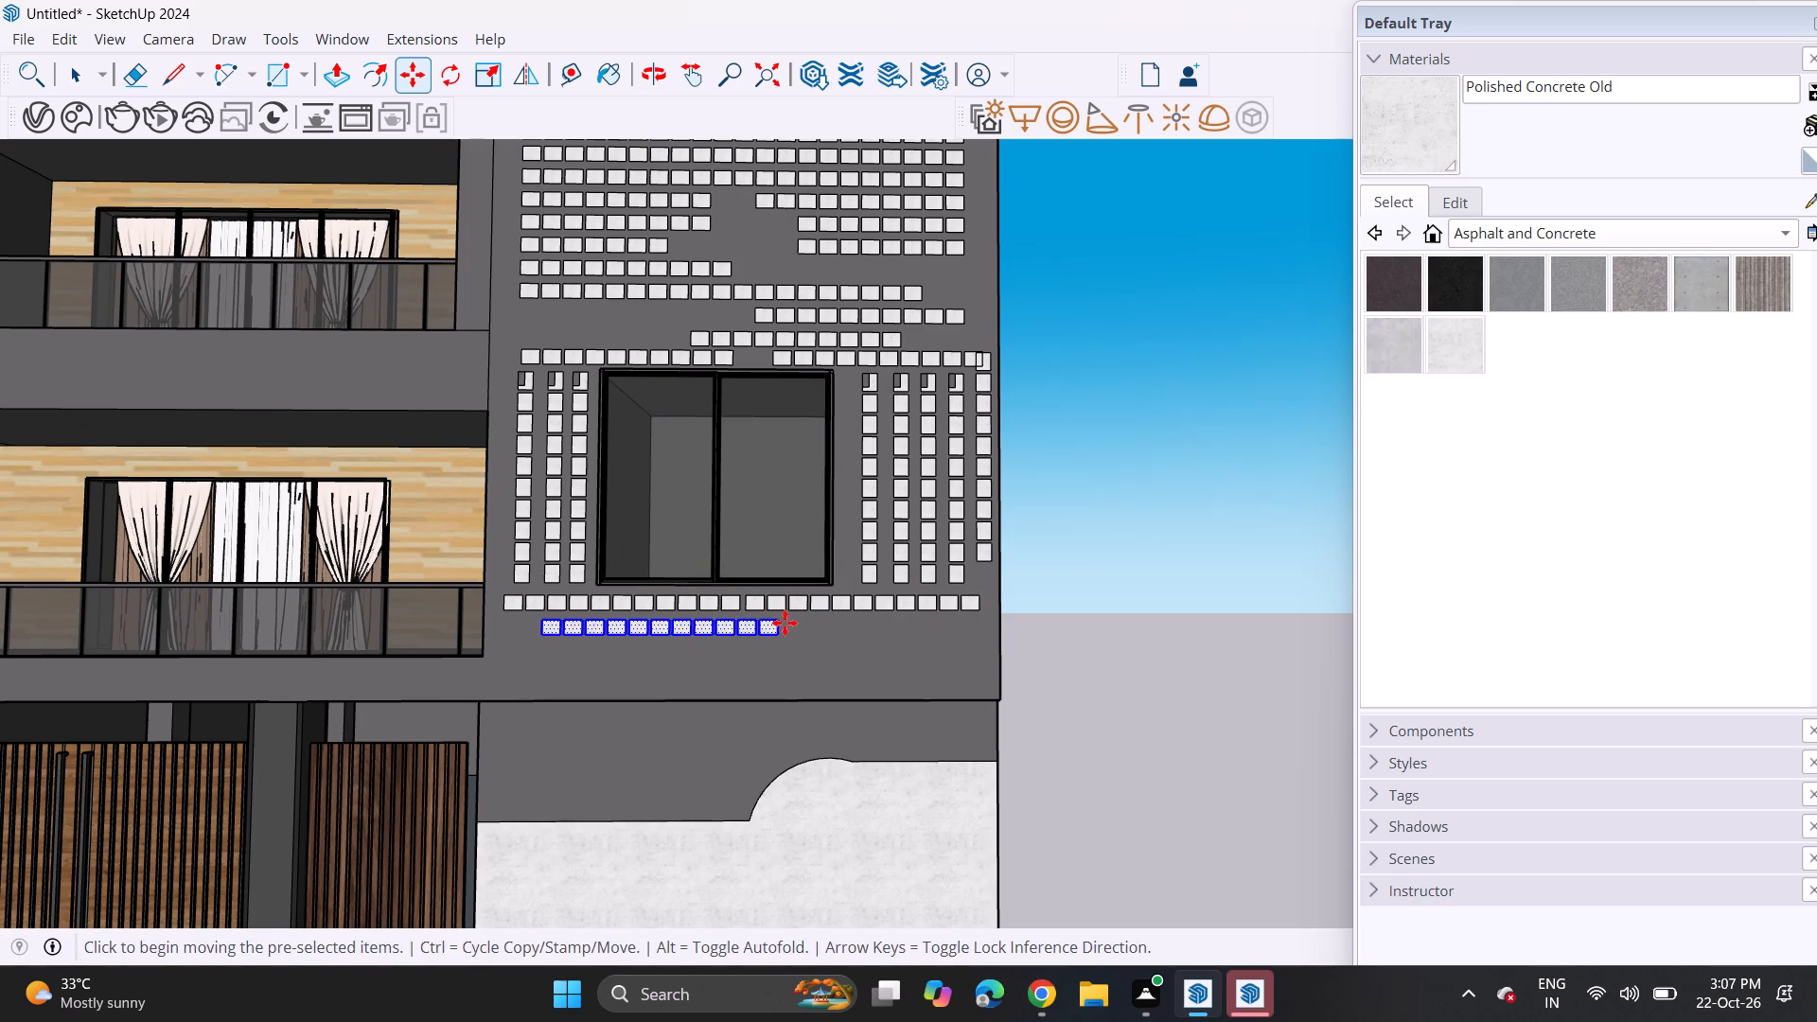
{"action": "left_click", "coordinate": [987, 643]}
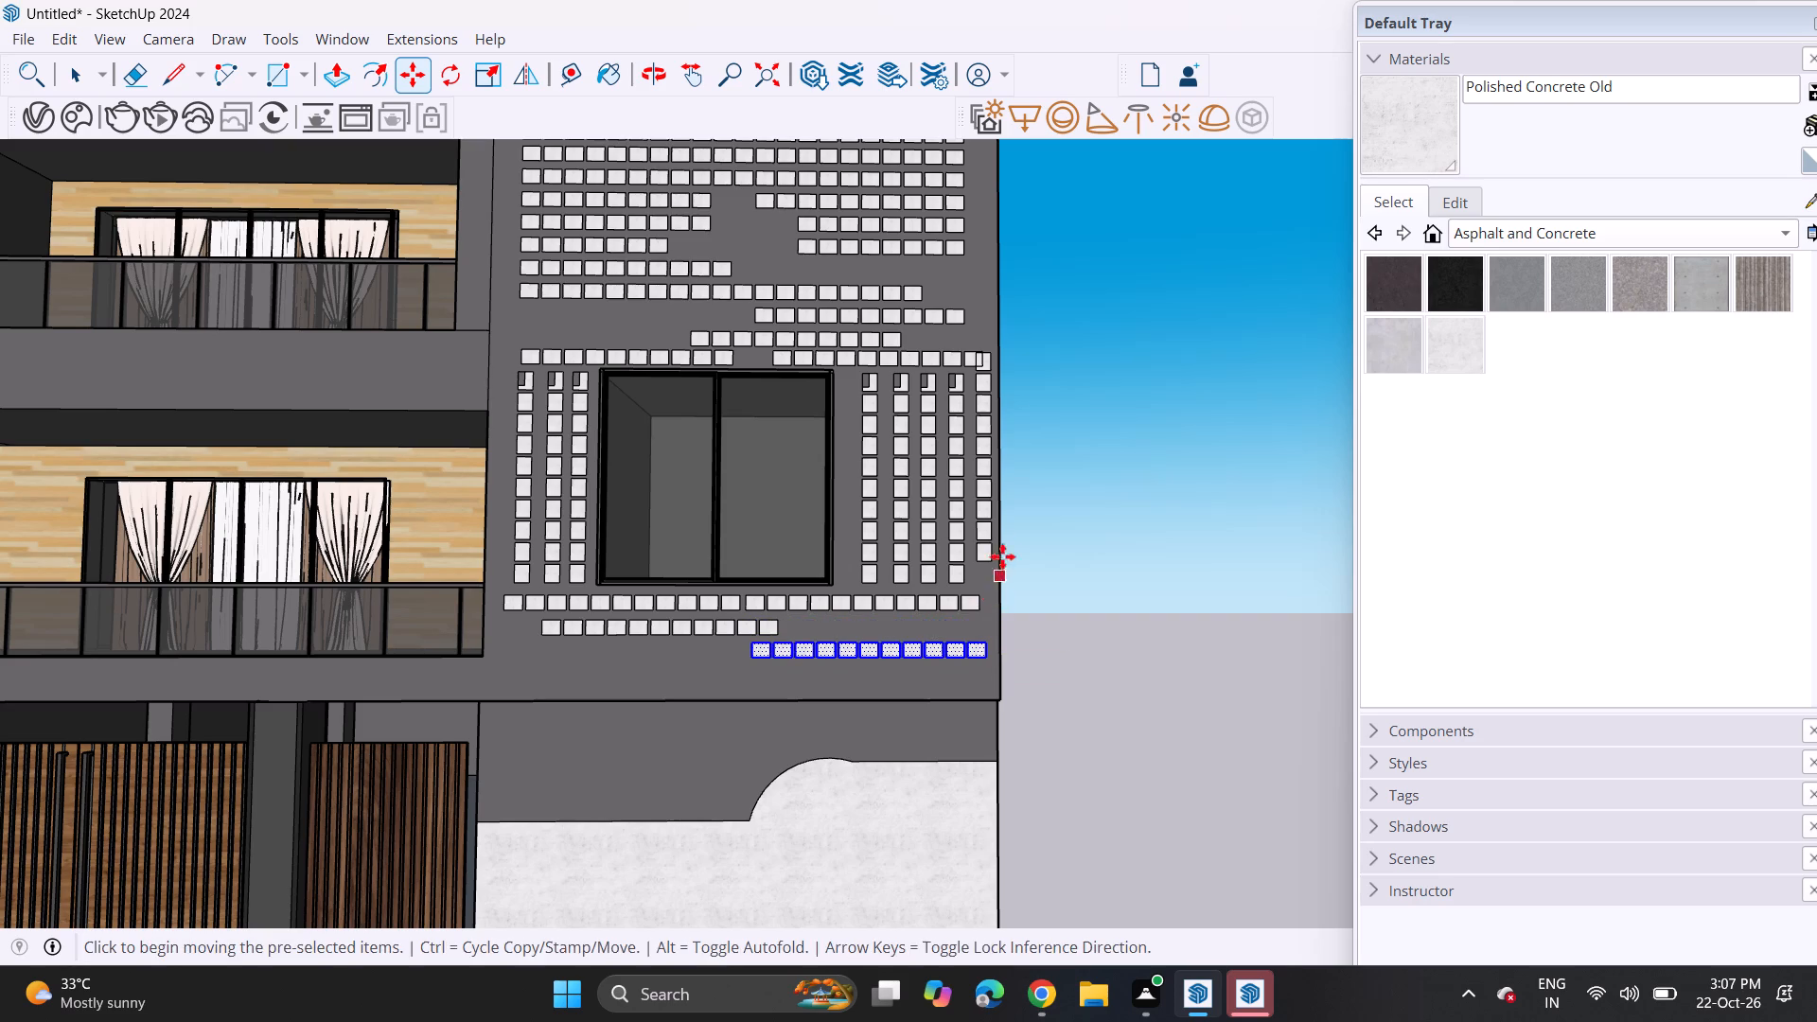
{"action": "key", "text": "space"}
{"action": "left_click", "coordinate": [1110, 550]}
Examine the tile pattern as part of the building's whole front elevation.
{"action": "scroll", "coordinate": [1022, 558], "scroll_direction": "up", "scroll_amount": 1}
{"action": "scroll", "coordinate": [1019, 558], "scroll_direction": "down", "scroll_amount": 7}
{"action": "middle_click_drag", "start_coordinate": [954, 566], "coordinate": [1017, 651], "text": "shift"}
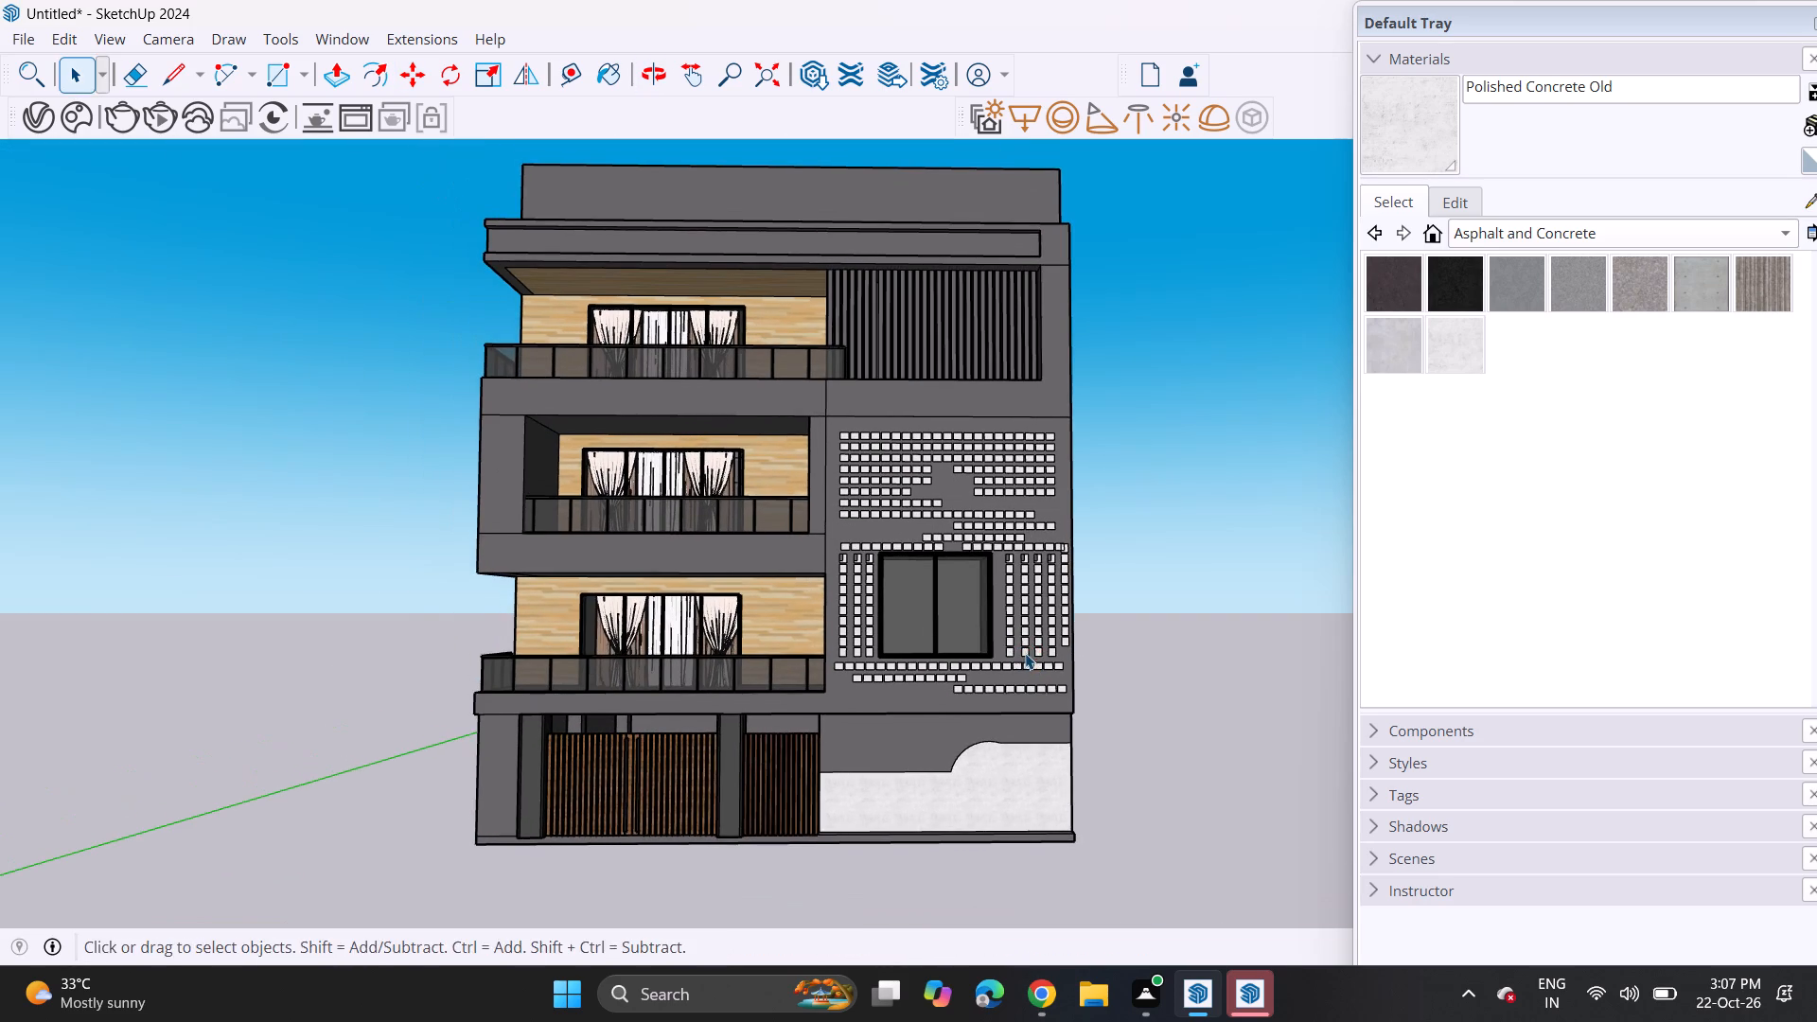
{"action": "scroll", "coordinate": [1011, 646], "scroll_direction": "up", "scroll_amount": 1}
{"action": "middle_click_drag", "start_coordinate": [1011, 646], "coordinate": [1068, 669], "text": "shift"}
{"action": "scroll", "coordinate": [1031, 649], "scroll_direction": "down", "scroll_amount": 5}
{"action": "scroll", "coordinate": [1031, 648], "scroll_direction": "up", "scroll_amount": 1}
{"action": "middle_click_drag", "start_coordinate": [1029, 646], "coordinate": [1019, 630]}
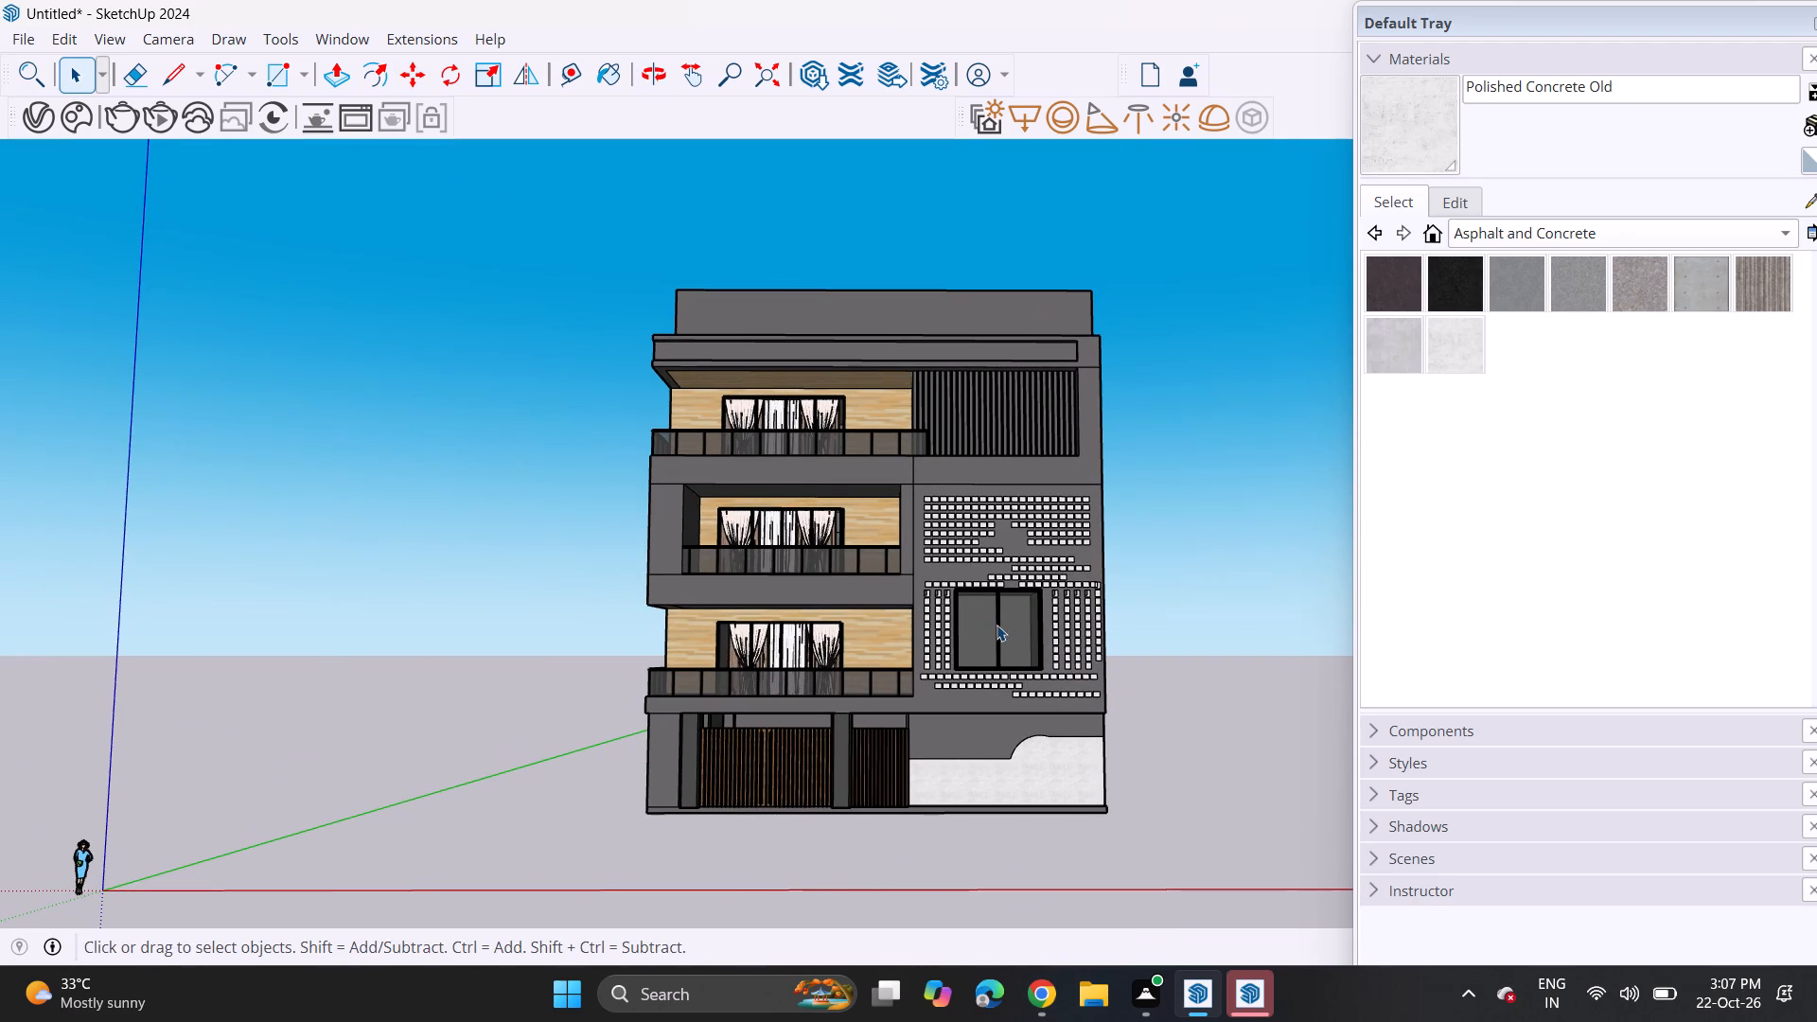
Import the Pot+Plant model from Downloads and place it behind the railing at the top-floor balcony's outer corner.
{"action": "left_click", "coordinate": [34, 35]}
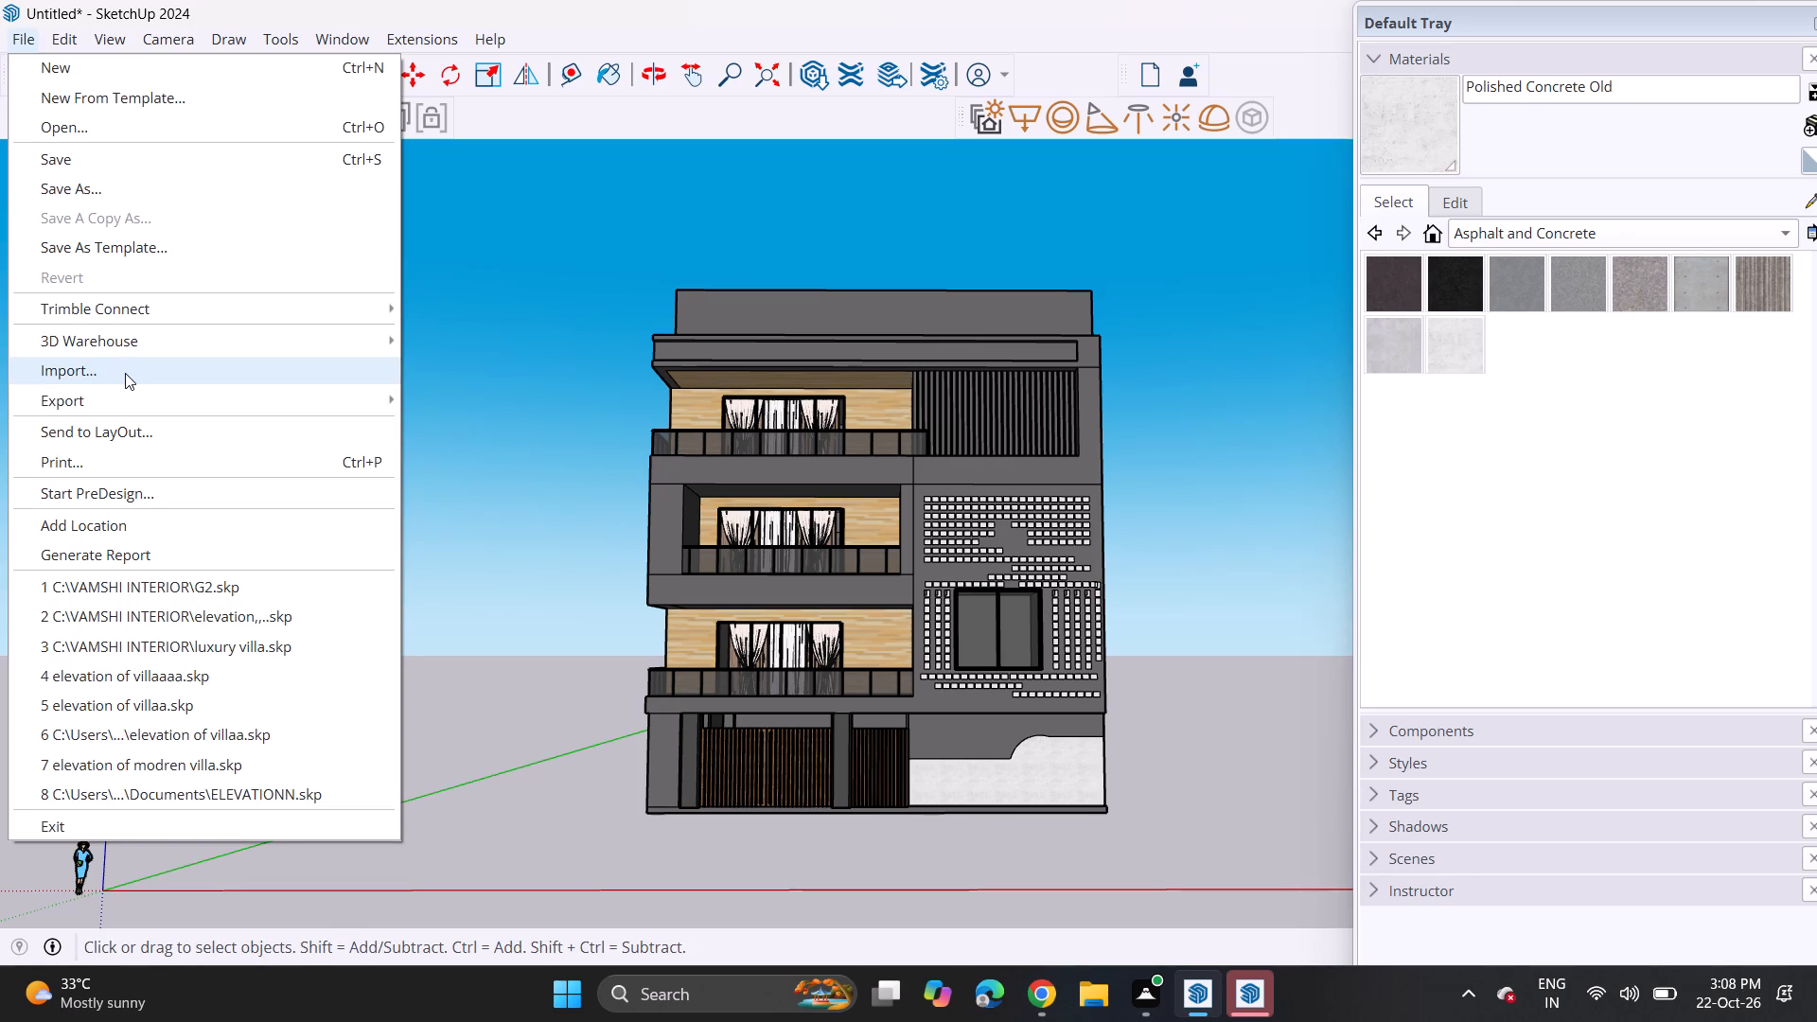
{"action": "left_click", "coordinate": [89, 383]}
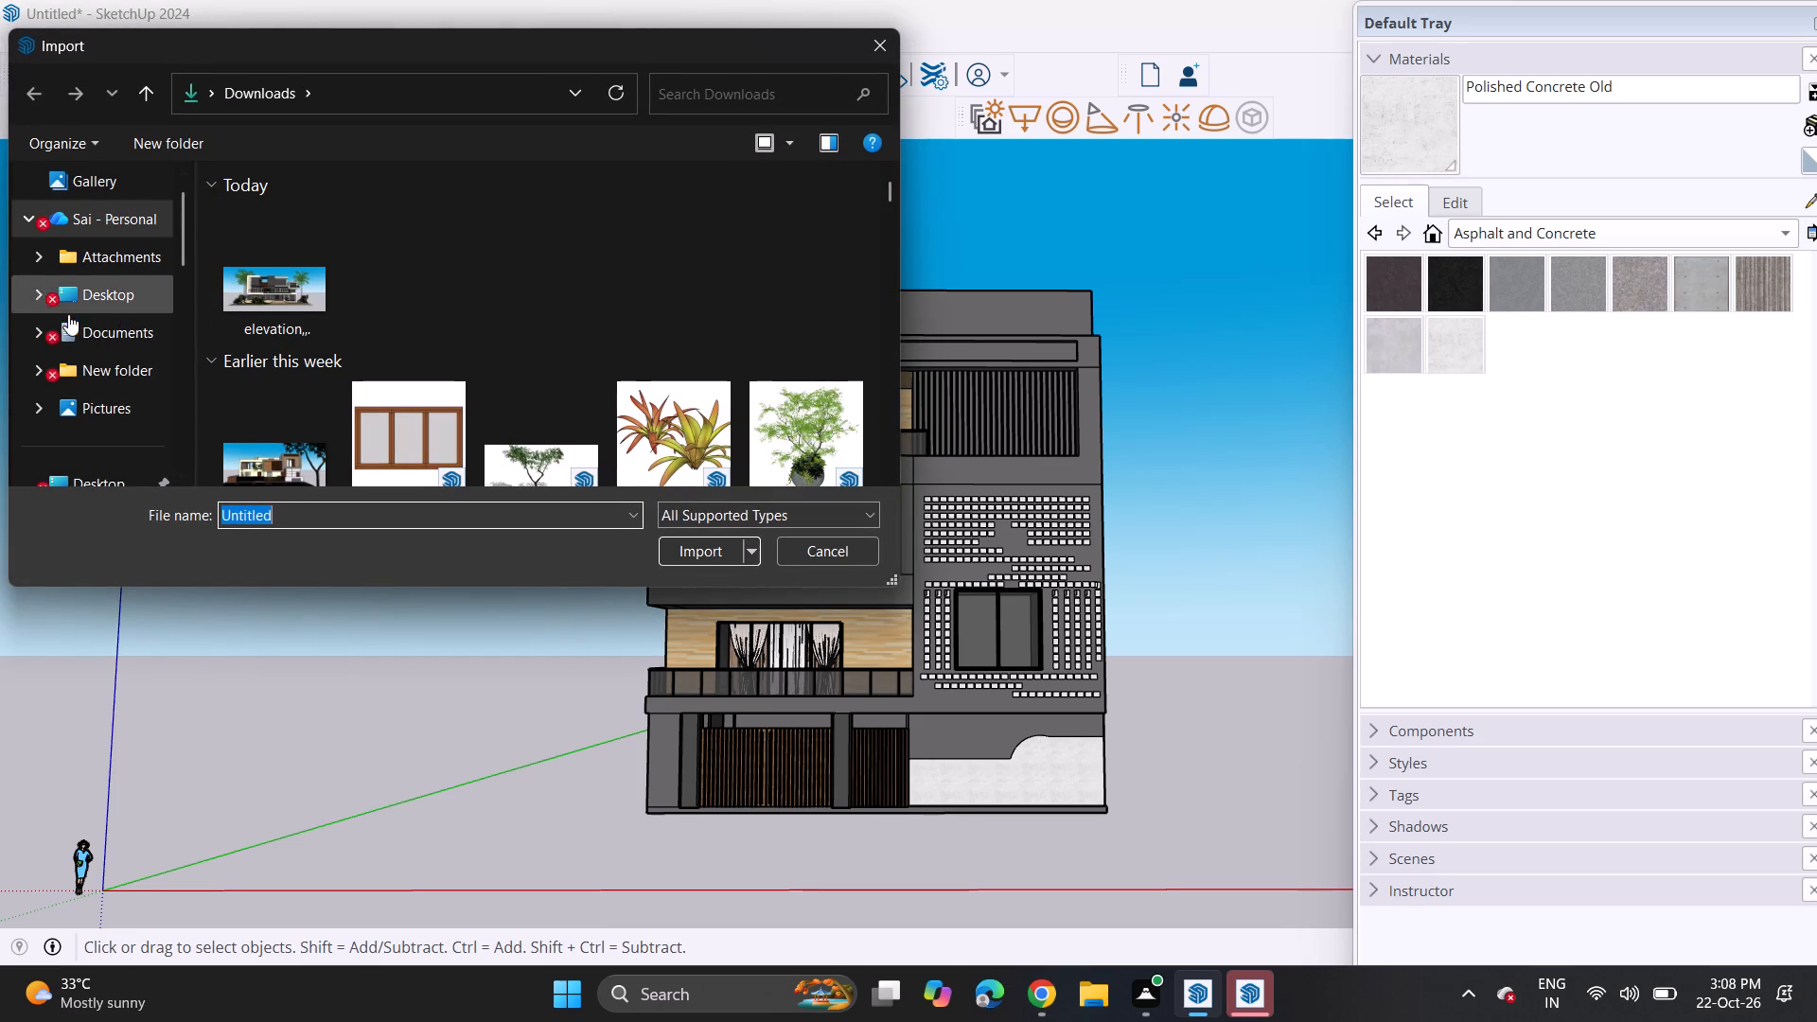
{"action": "scroll", "coordinate": [97, 384], "scroll_direction": "down", "scroll_amount": 3}
{"action": "left_click", "coordinate": [104, 222]}
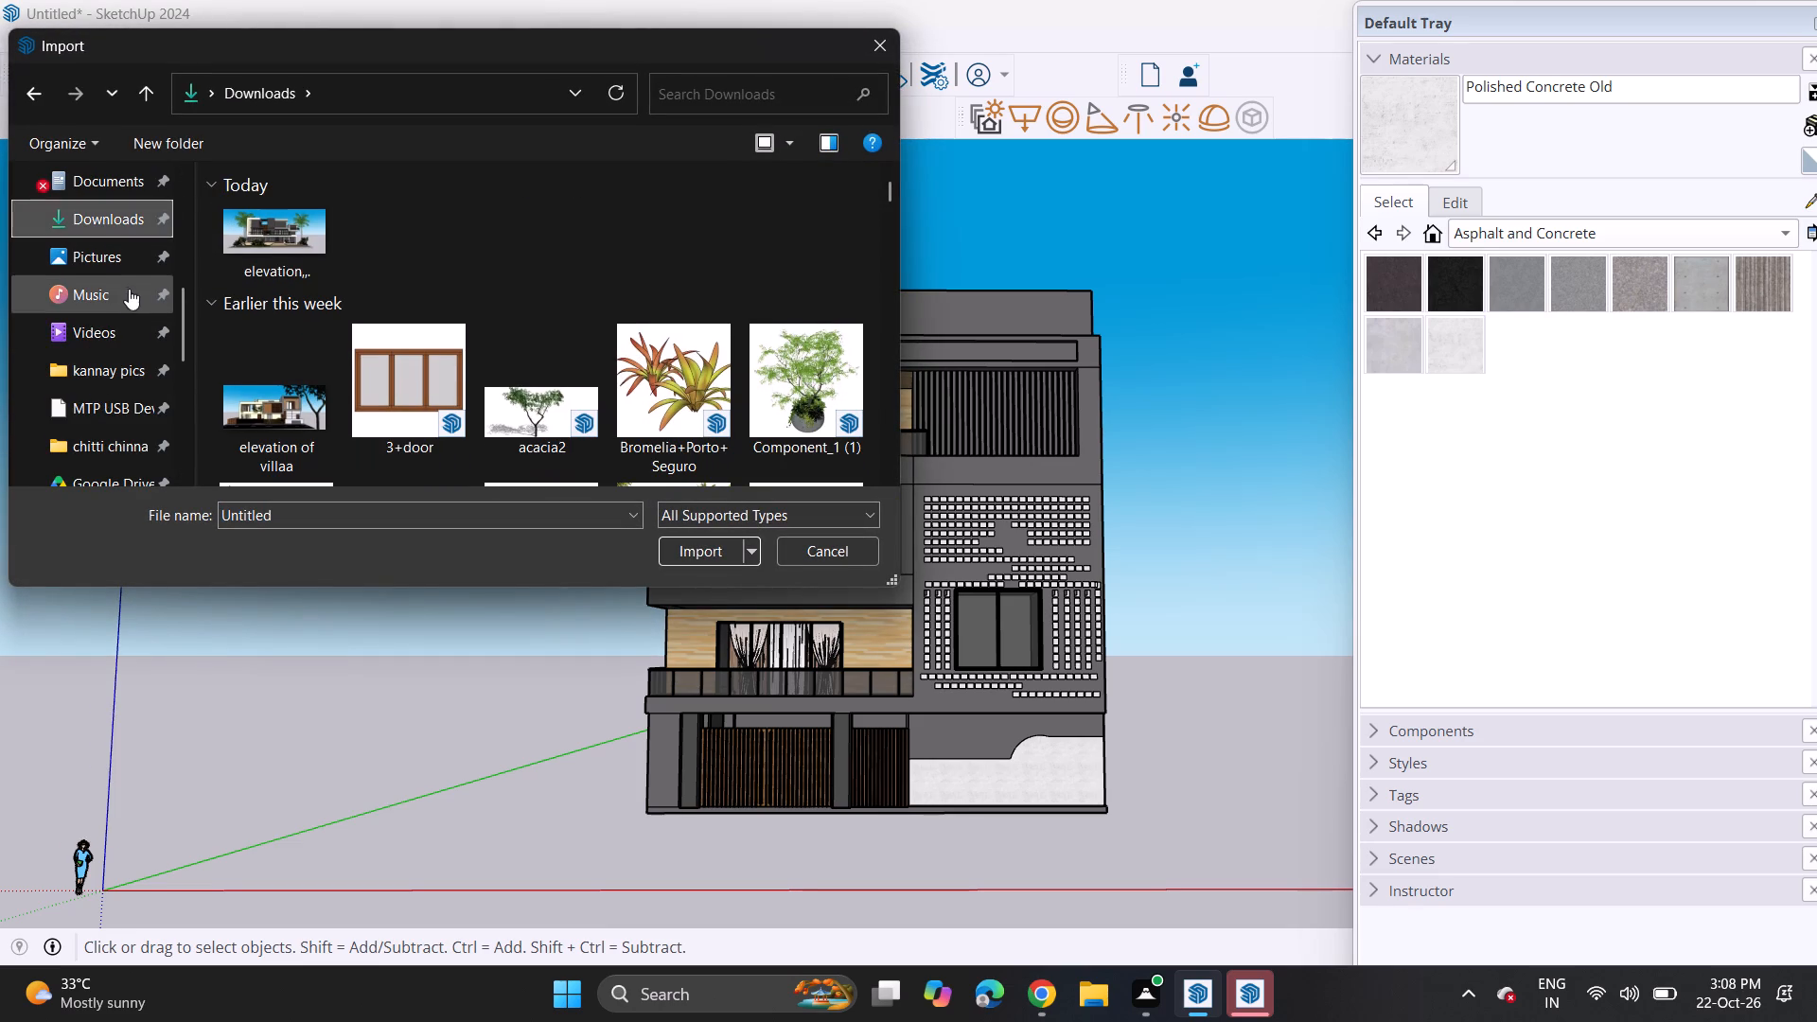
{"action": "scroll", "coordinate": [170, 283], "scroll_direction": "down", "scroll_amount": 6}
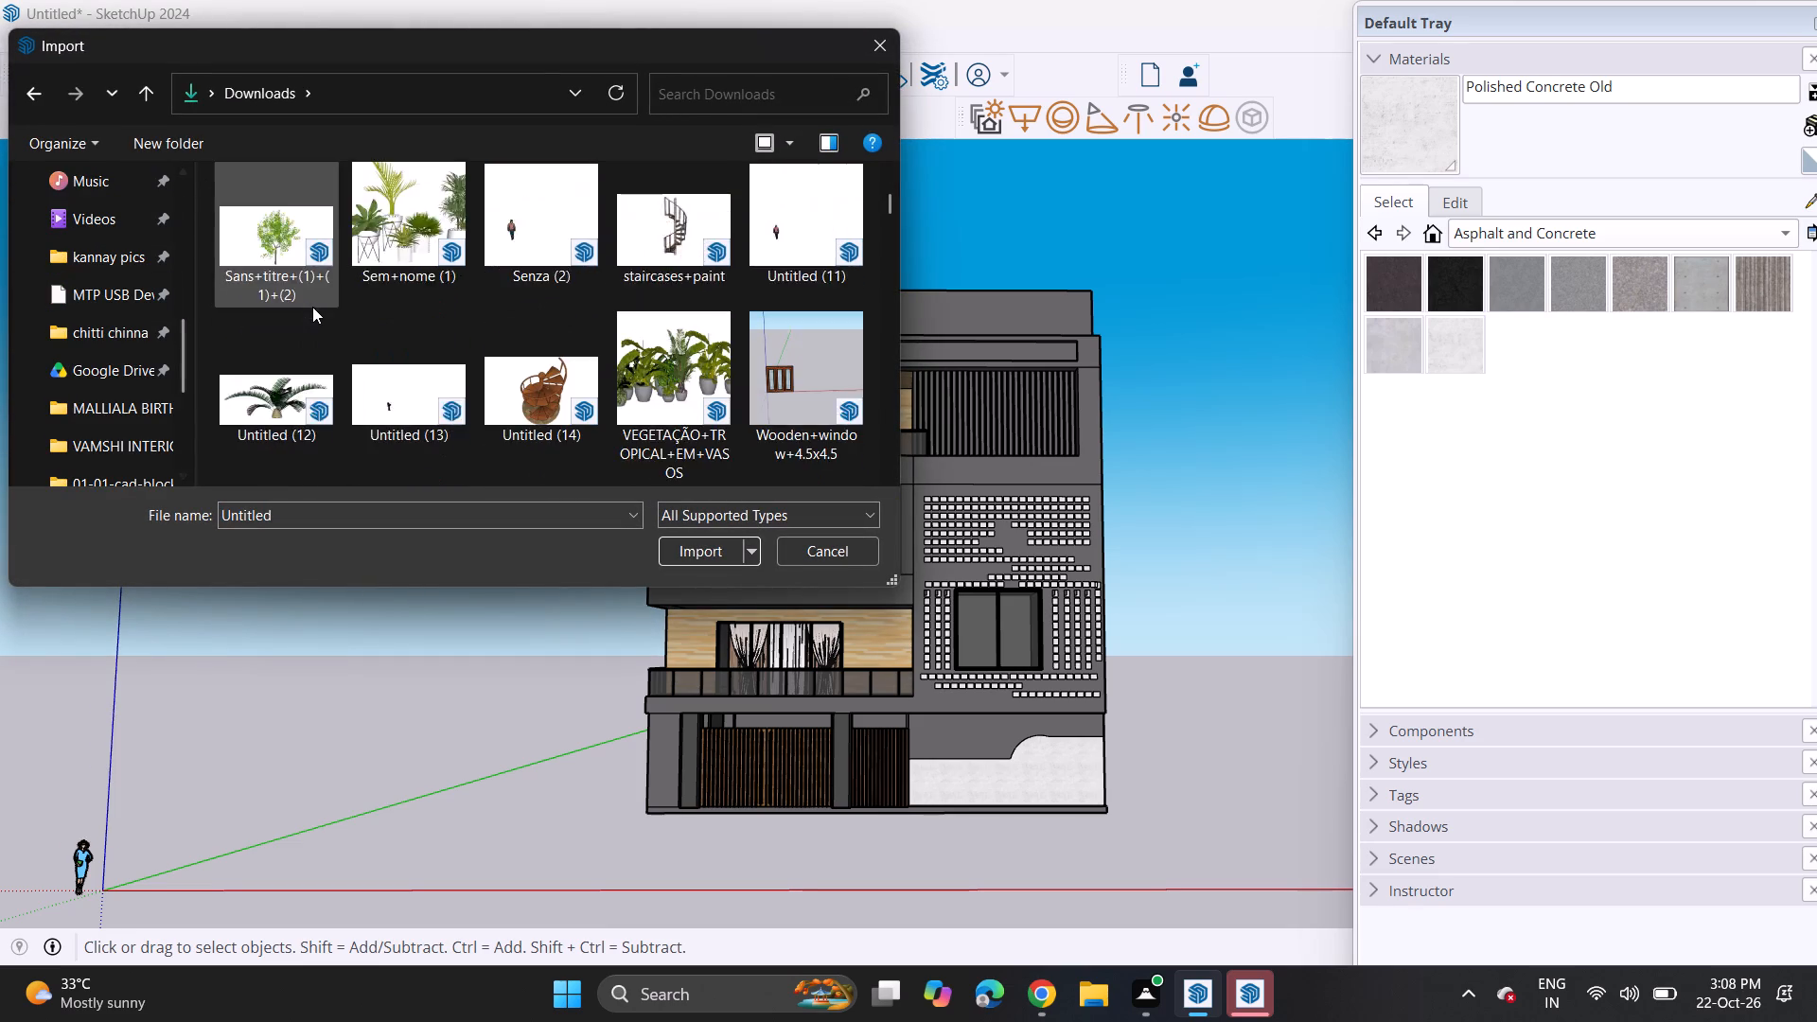
{"action": "scroll", "coordinate": [312, 306], "scroll_direction": "down", "scroll_amount": 1}
{"action": "scroll", "coordinate": [384, 308], "scroll_direction": "up", "scroll_amount": 3}
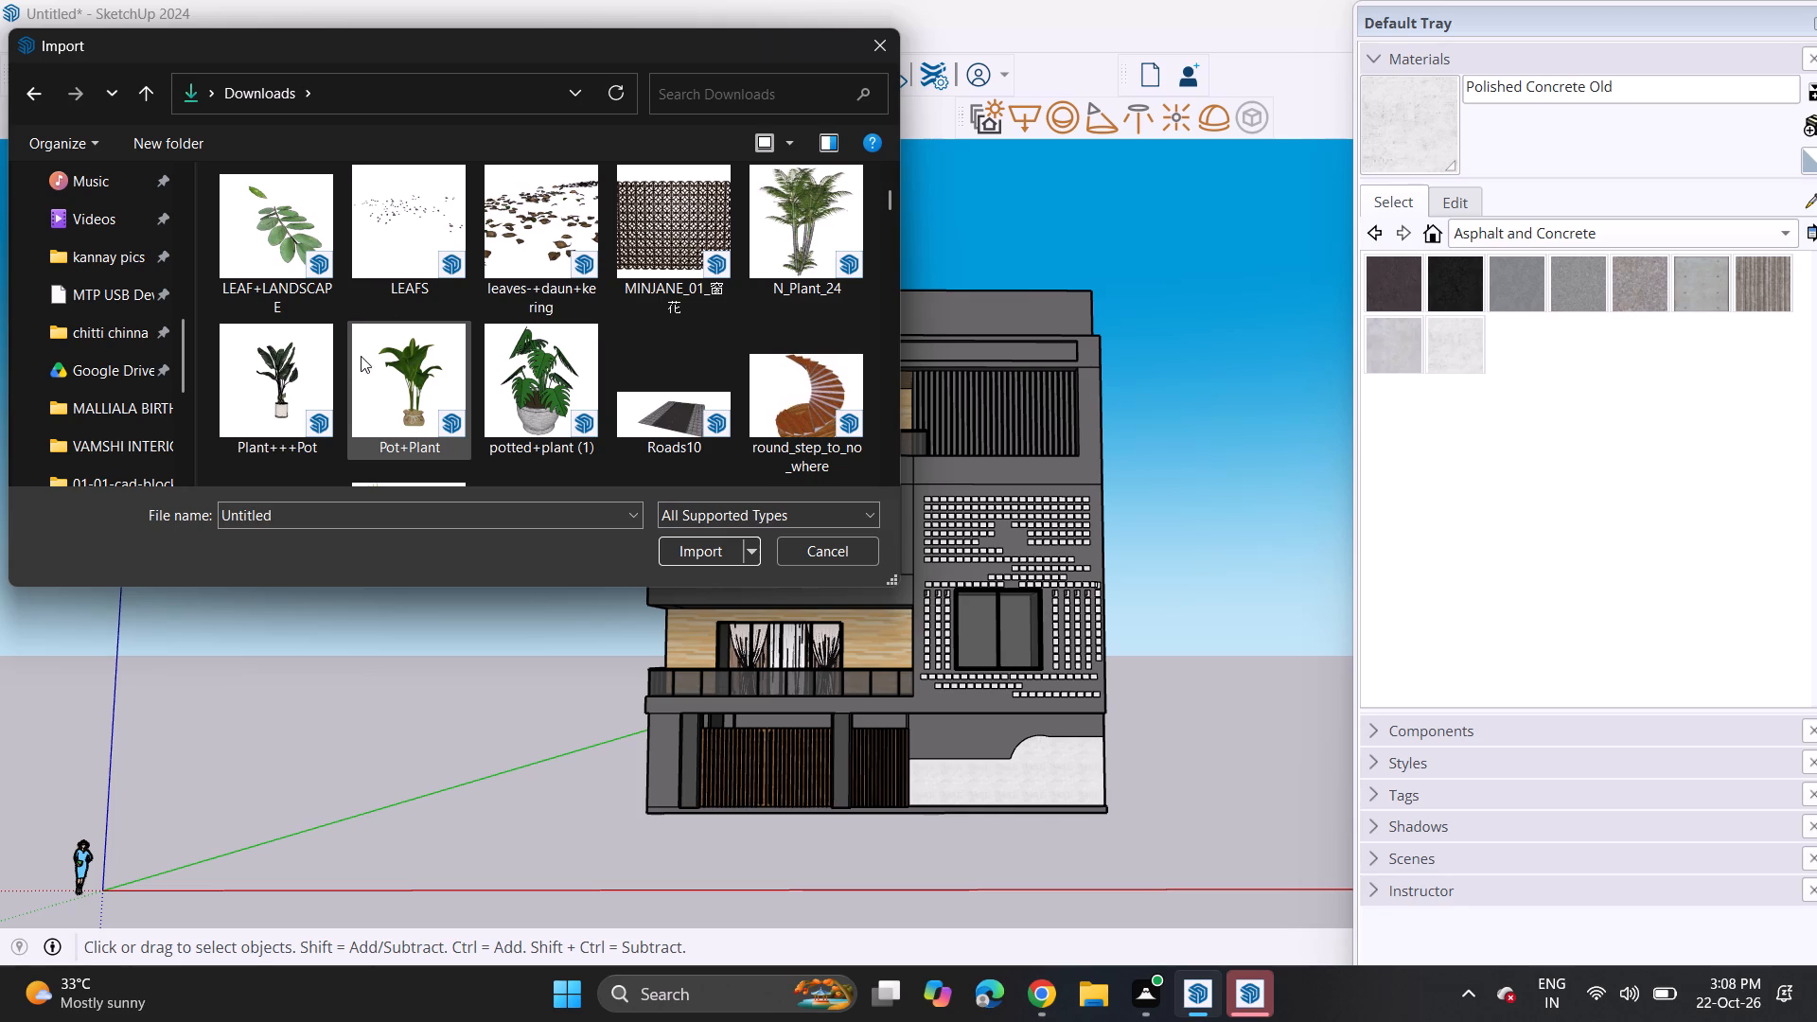
{"action": "left_click", "coordinate": [424, 350]}
{"action": "left_click", "coordinate": [690, 556]}
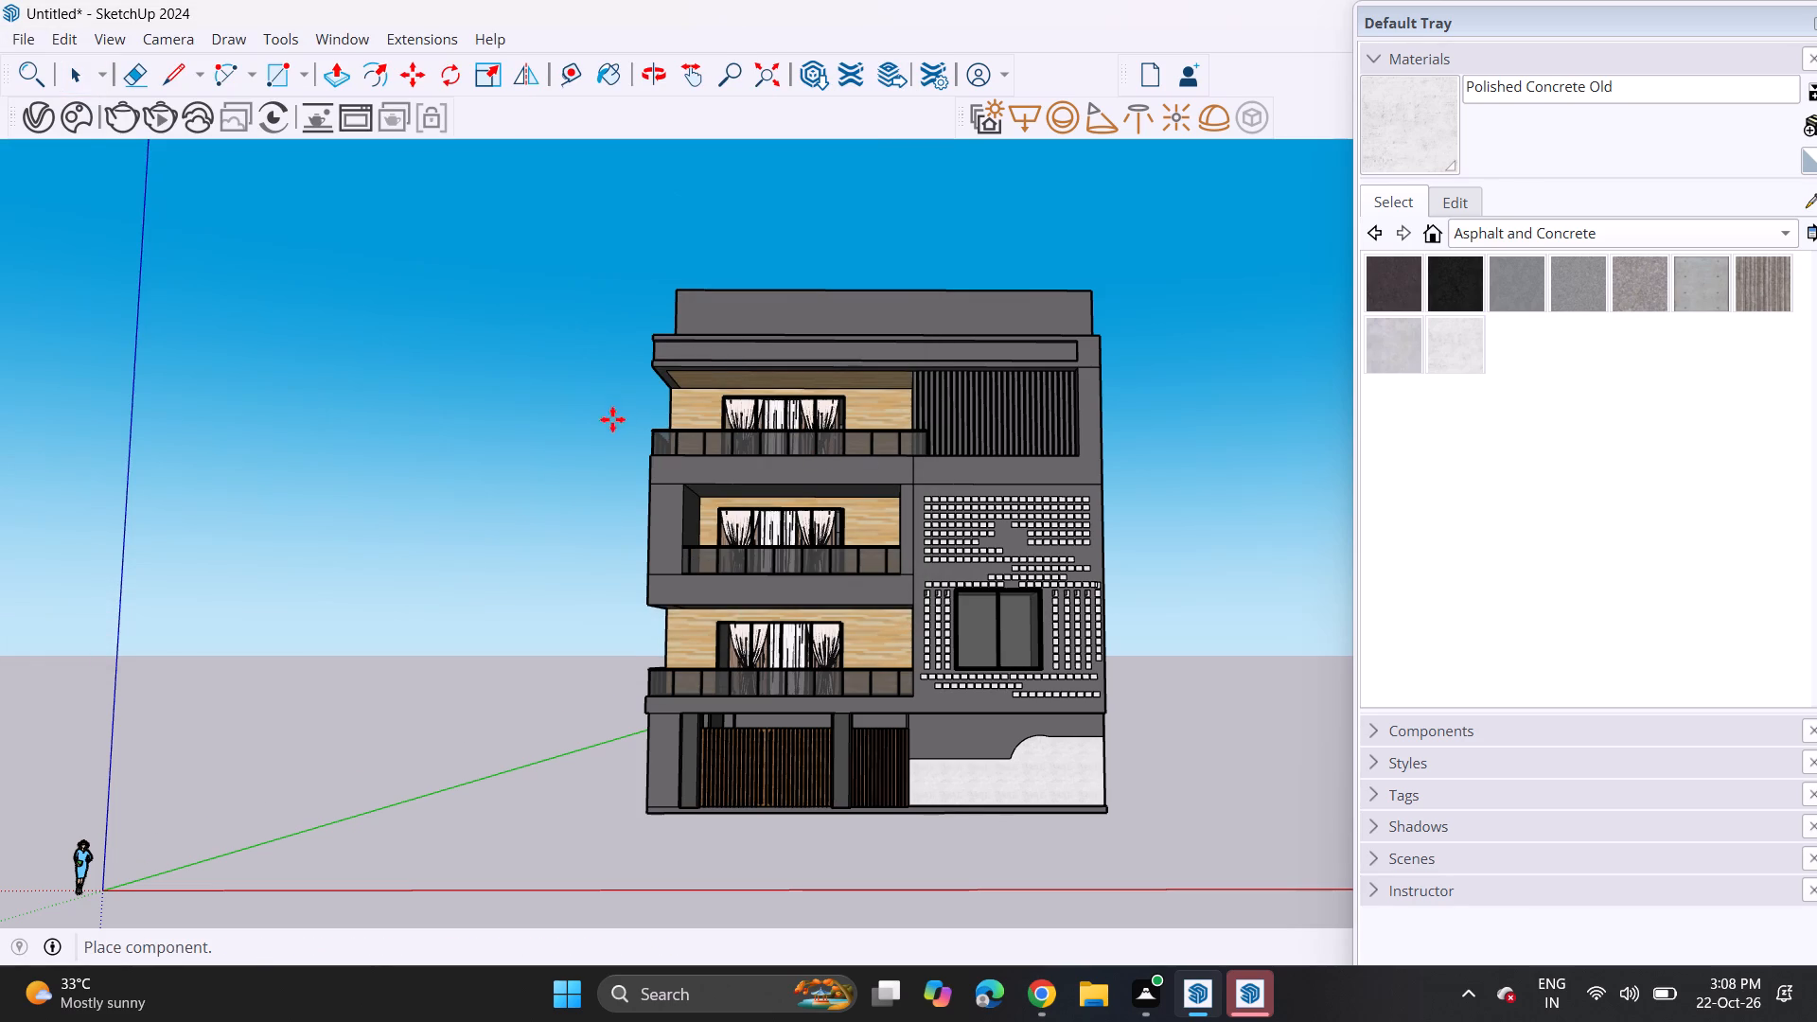
{"action": "middle_click_drag", "start_coordinate": [649, 370], "coordinate": [818, 573]}
{"action": "scroll", "coordinate": [645, 495], "scroll_direction": "up", "scroll_amount": 12}
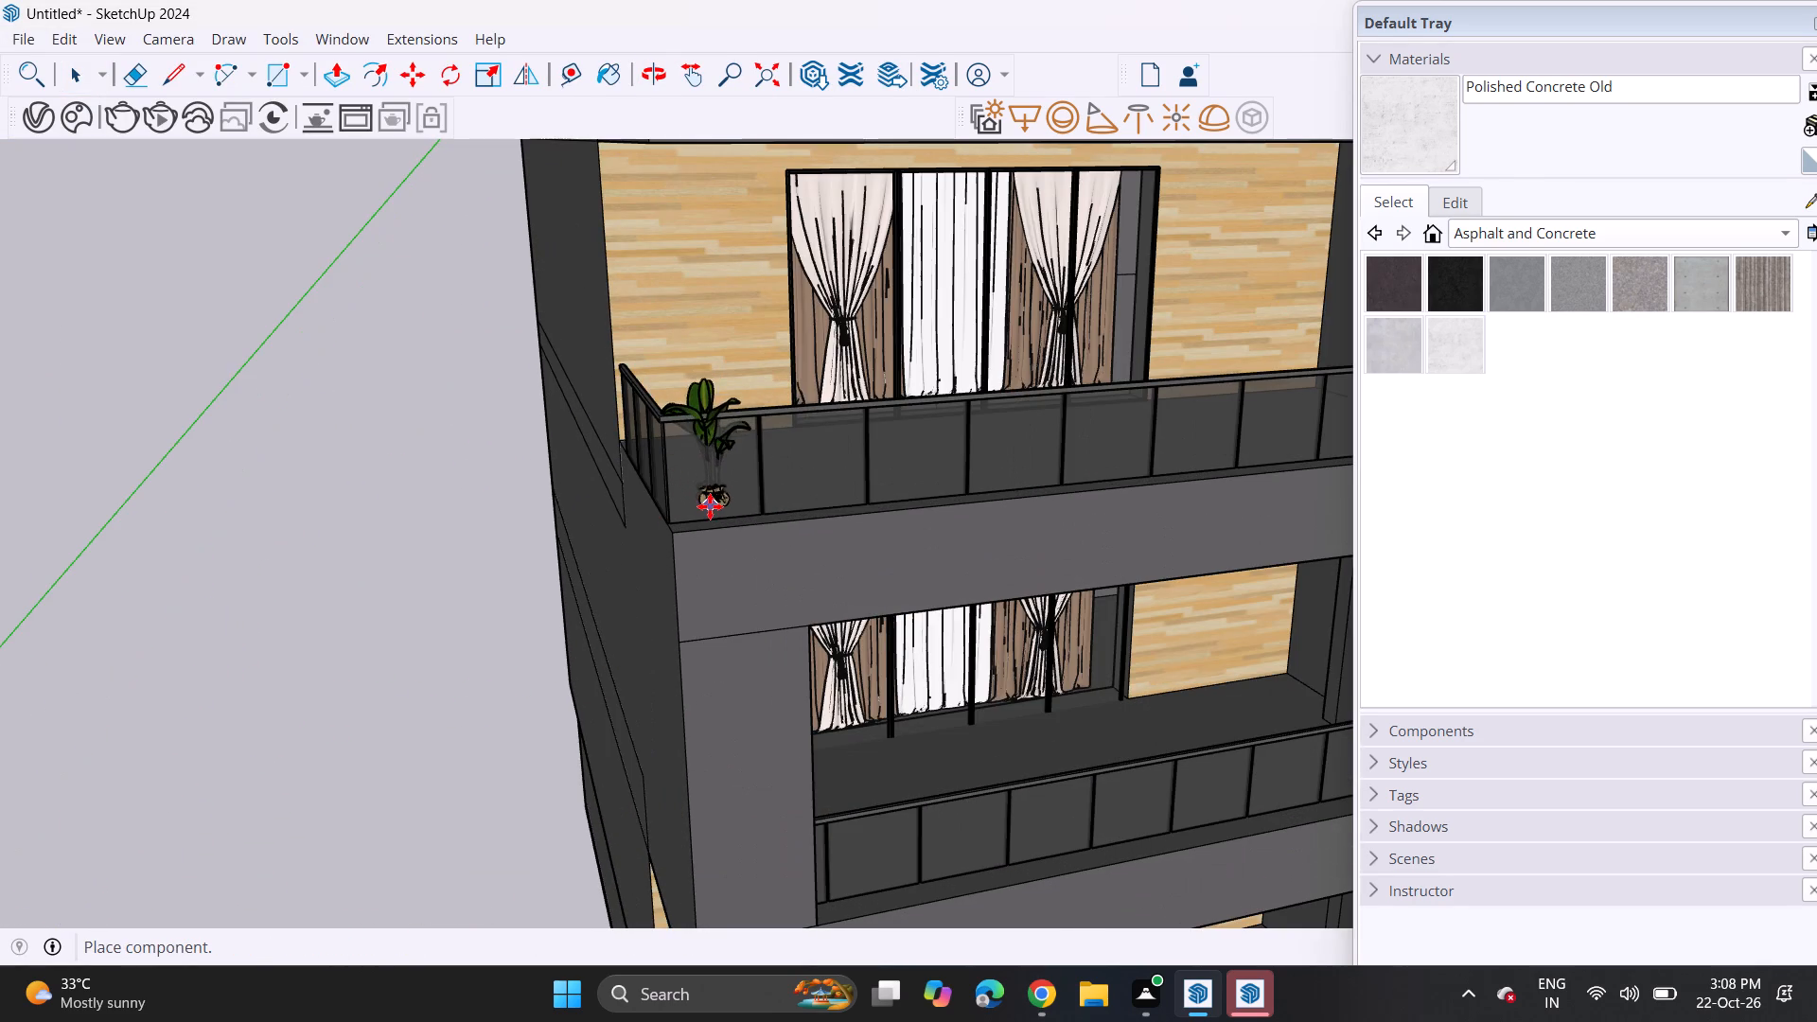
{"action": "left_click", "coordinate": [708, 501]}
{"action": "left_click", "coordinate": [710, 505]}
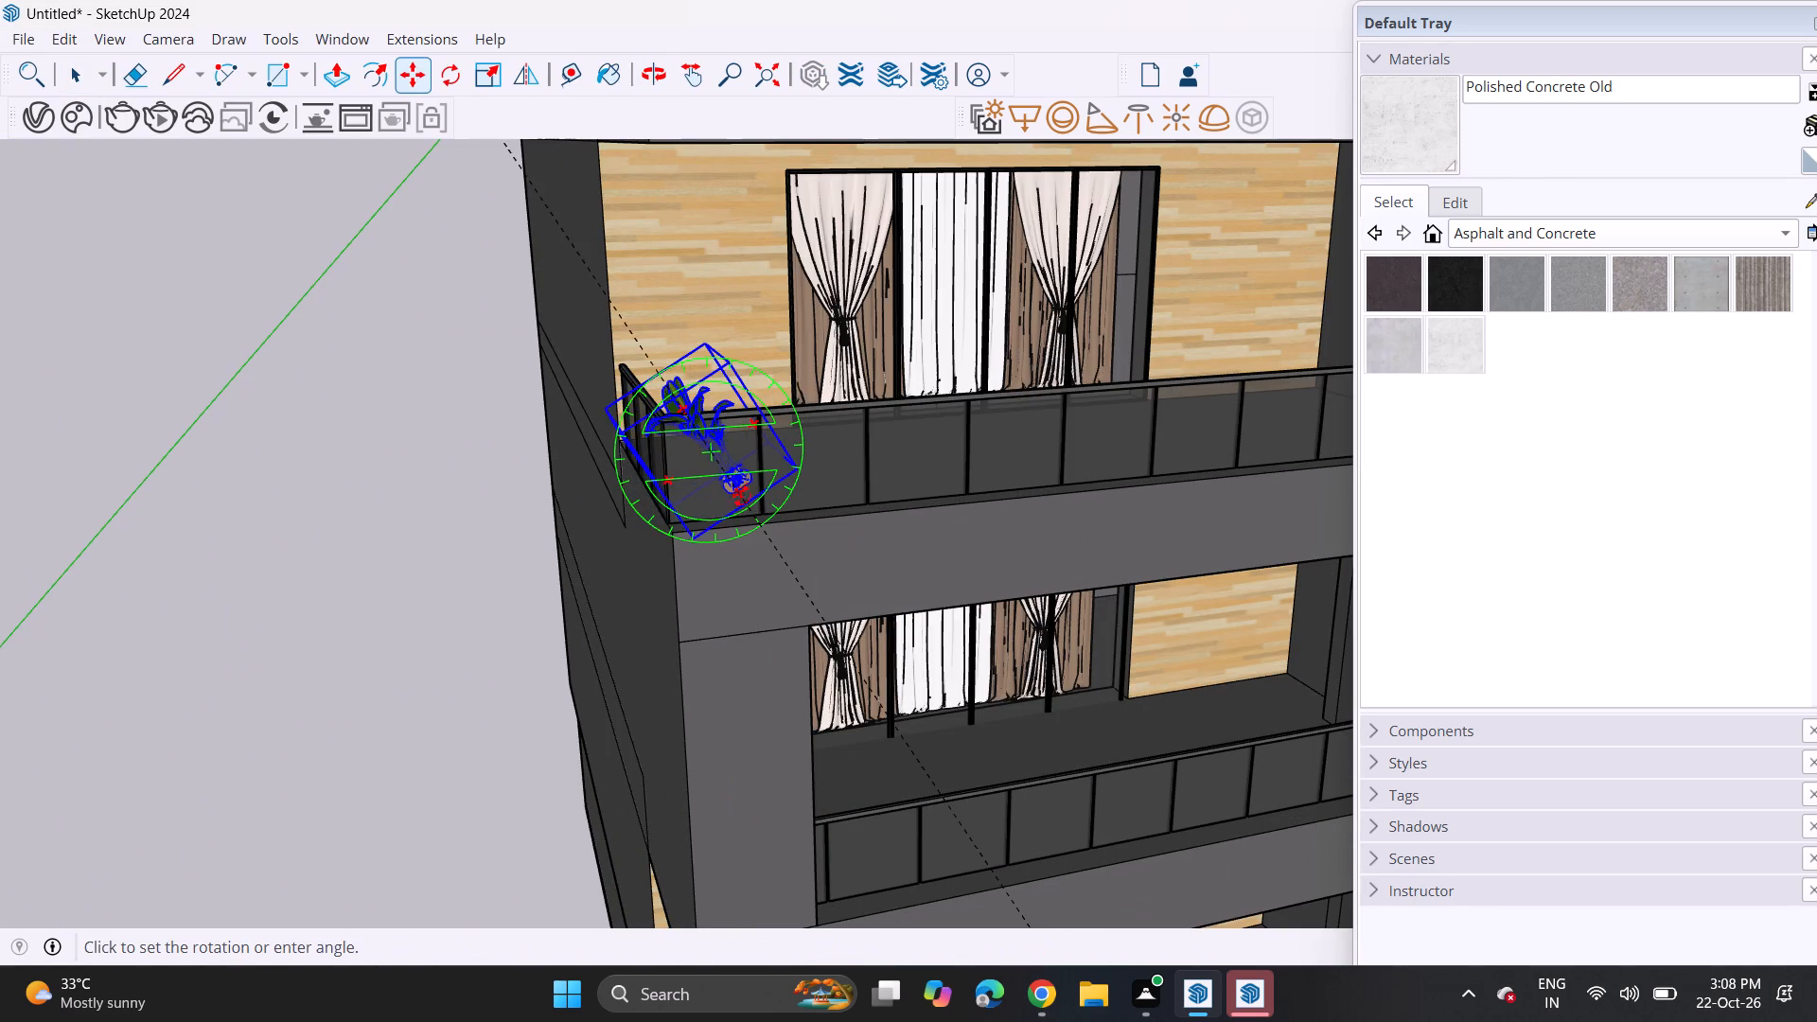
{"action": "key", "text": "Escape"}
Copy the potted plant three times at intervals along the top-floor balcony railing.
{"action": "left_click", "coordinate": [713, 485]}
{"action": "middle_click_drag", "start_coordinate": [819, 464], "coordinate": [776, 474], "text": "shift"}
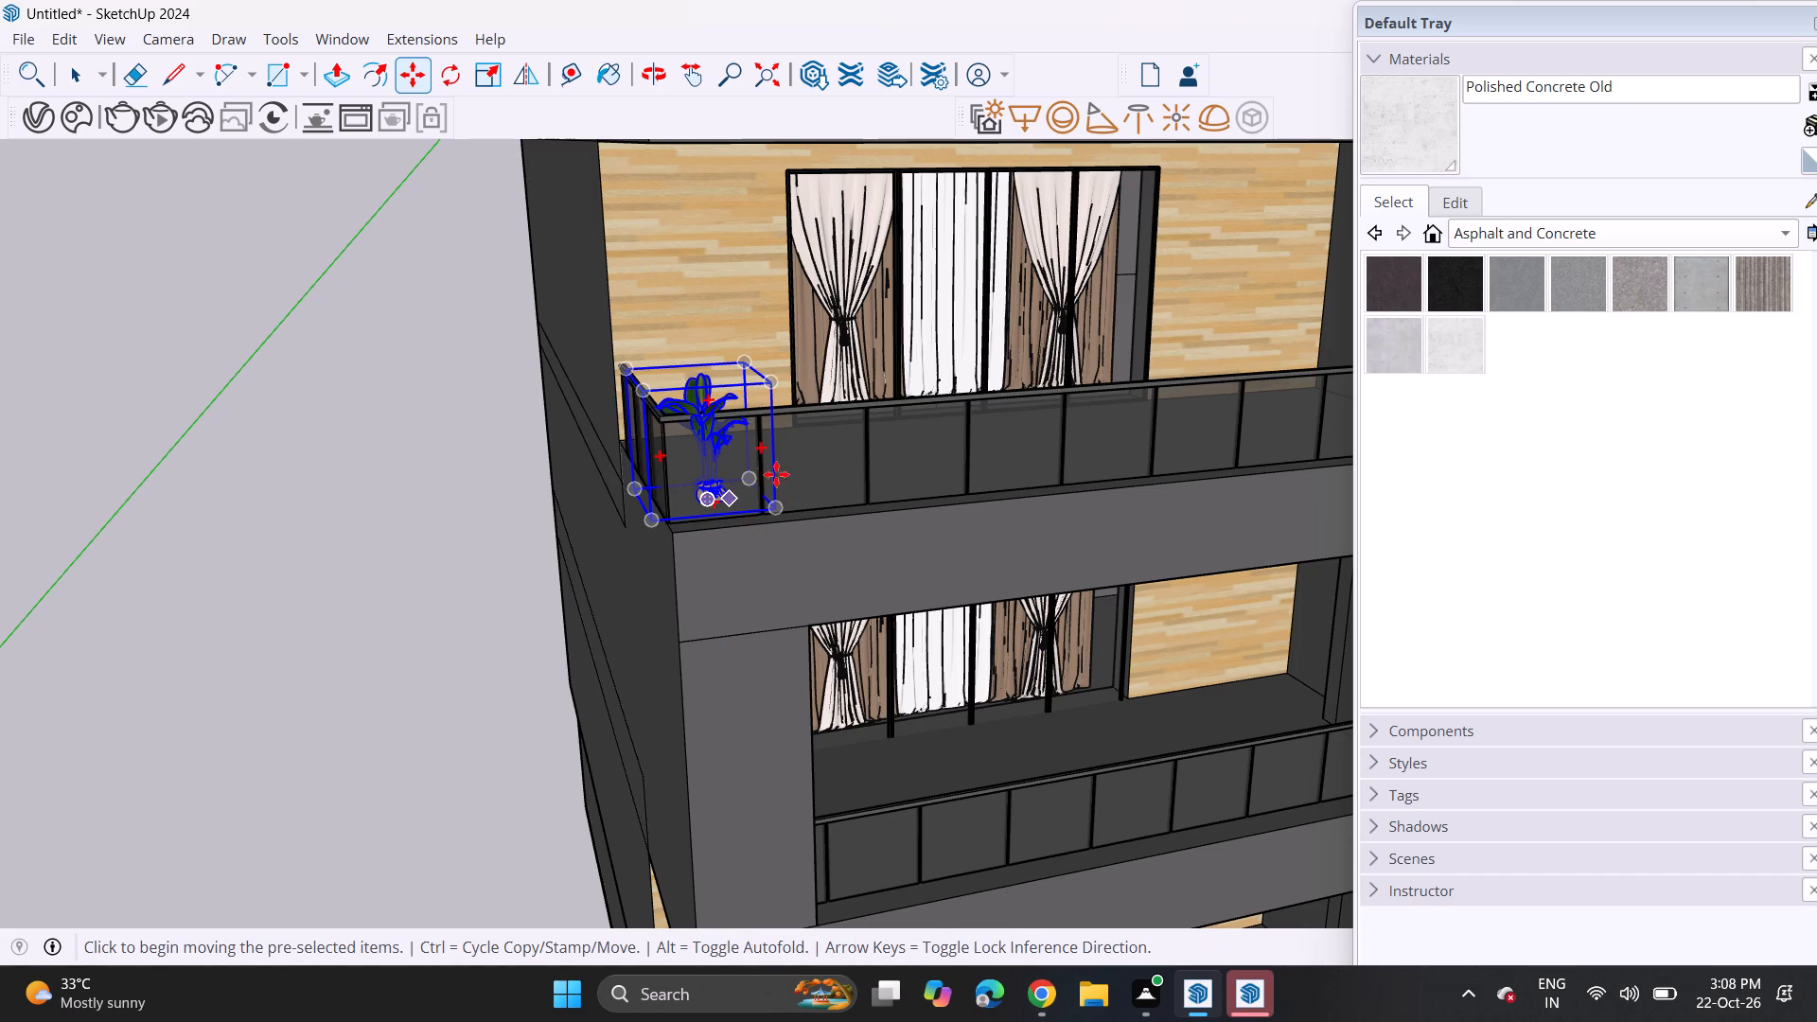
{"action": "middle_click_drag", "start_coordinate": [776, 474], "coordinate": [564, 489], "text": "shift"}
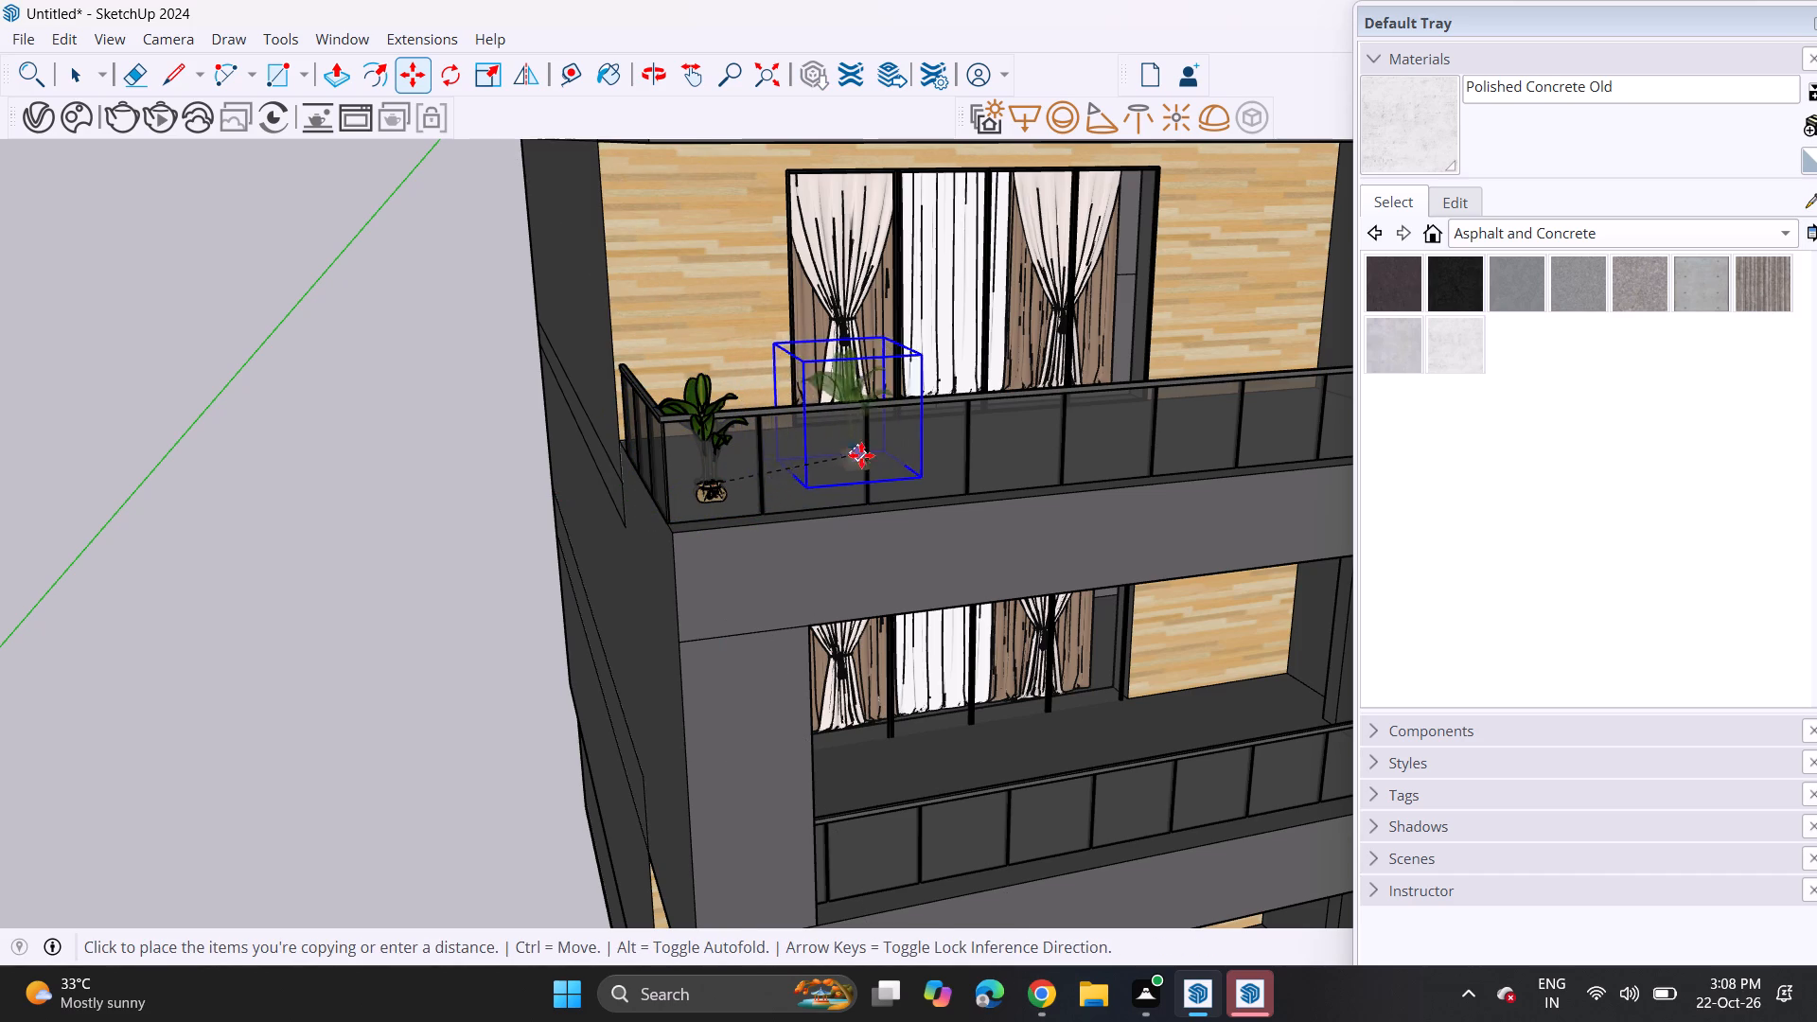
{"action": "left_click", "coordinate": [911, 464]}
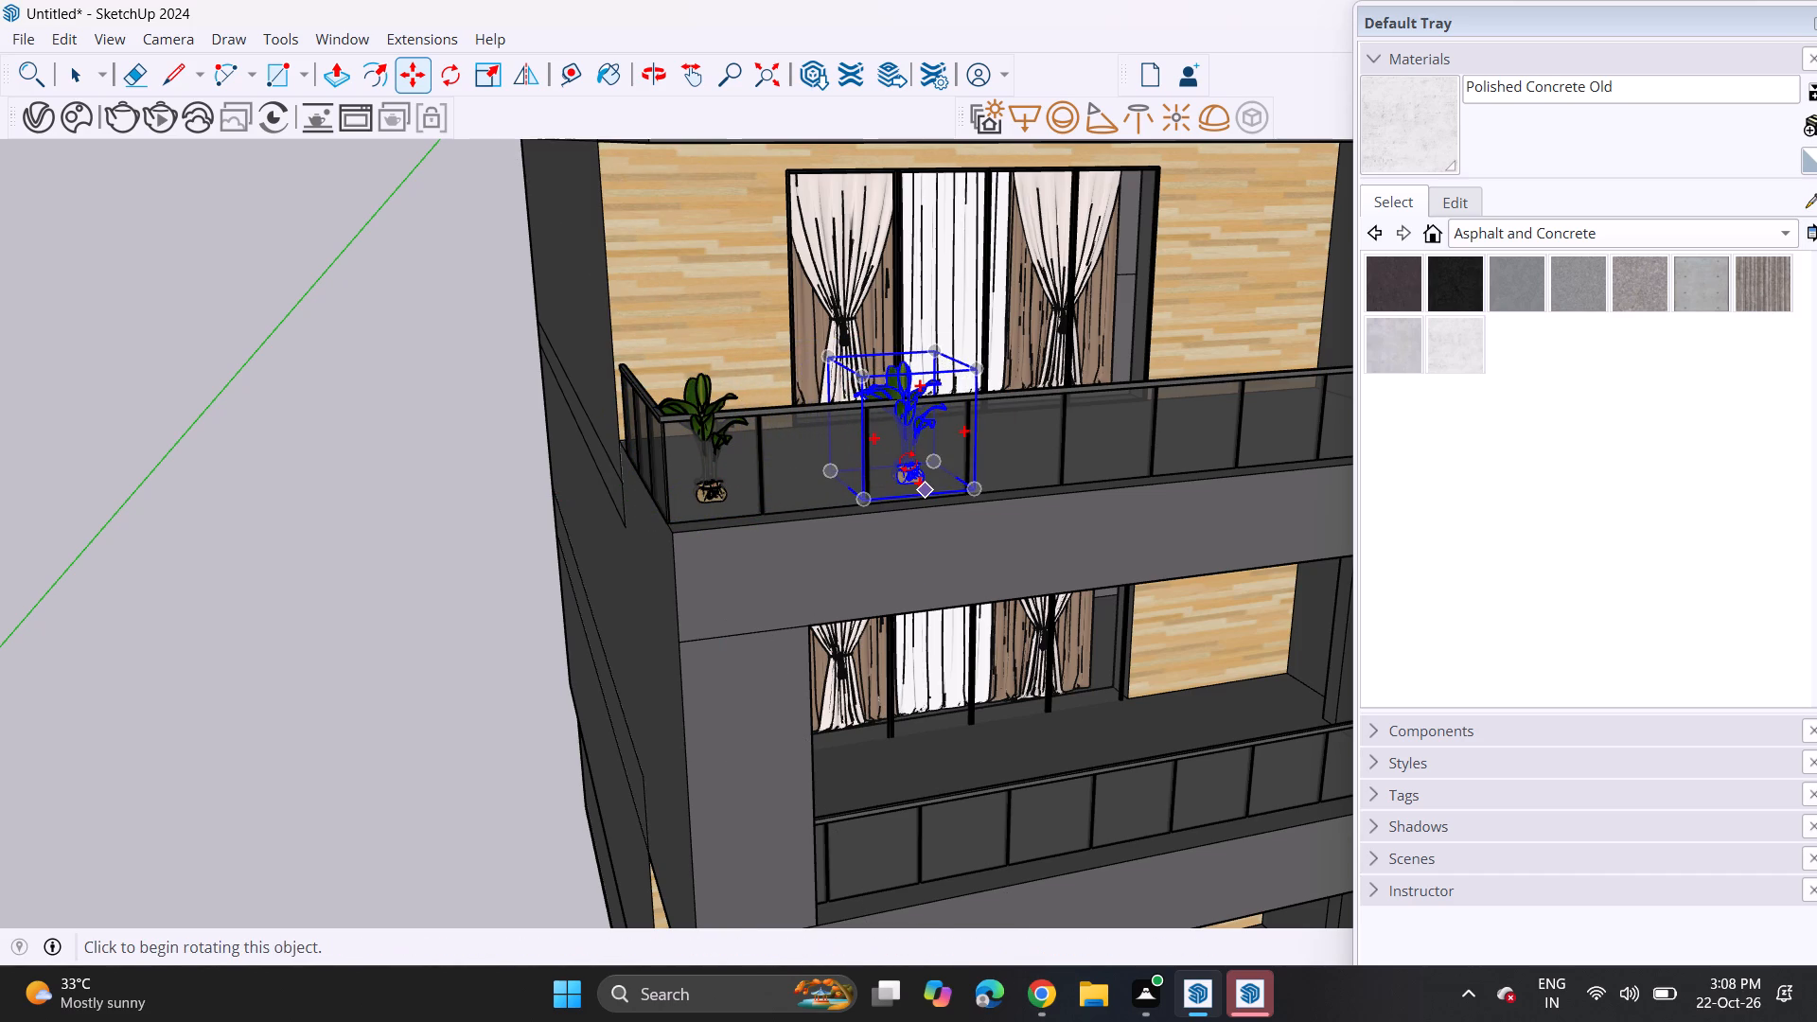
{"action": "left_click", "coordinate": [908, 462]}
{"action": "scroll", "coordinate": [957, 475], "scroll_direction": "up", "scroll_amount": 1}
{"action": "middle_click_drag", "start_coordinate": [958, 475], "coordinate": [472, 500], "text": "shift"}
{"action": "left_click", "coordinate": [691, 467]}
{"action": "left_click", "coordinate": [698, 472]}
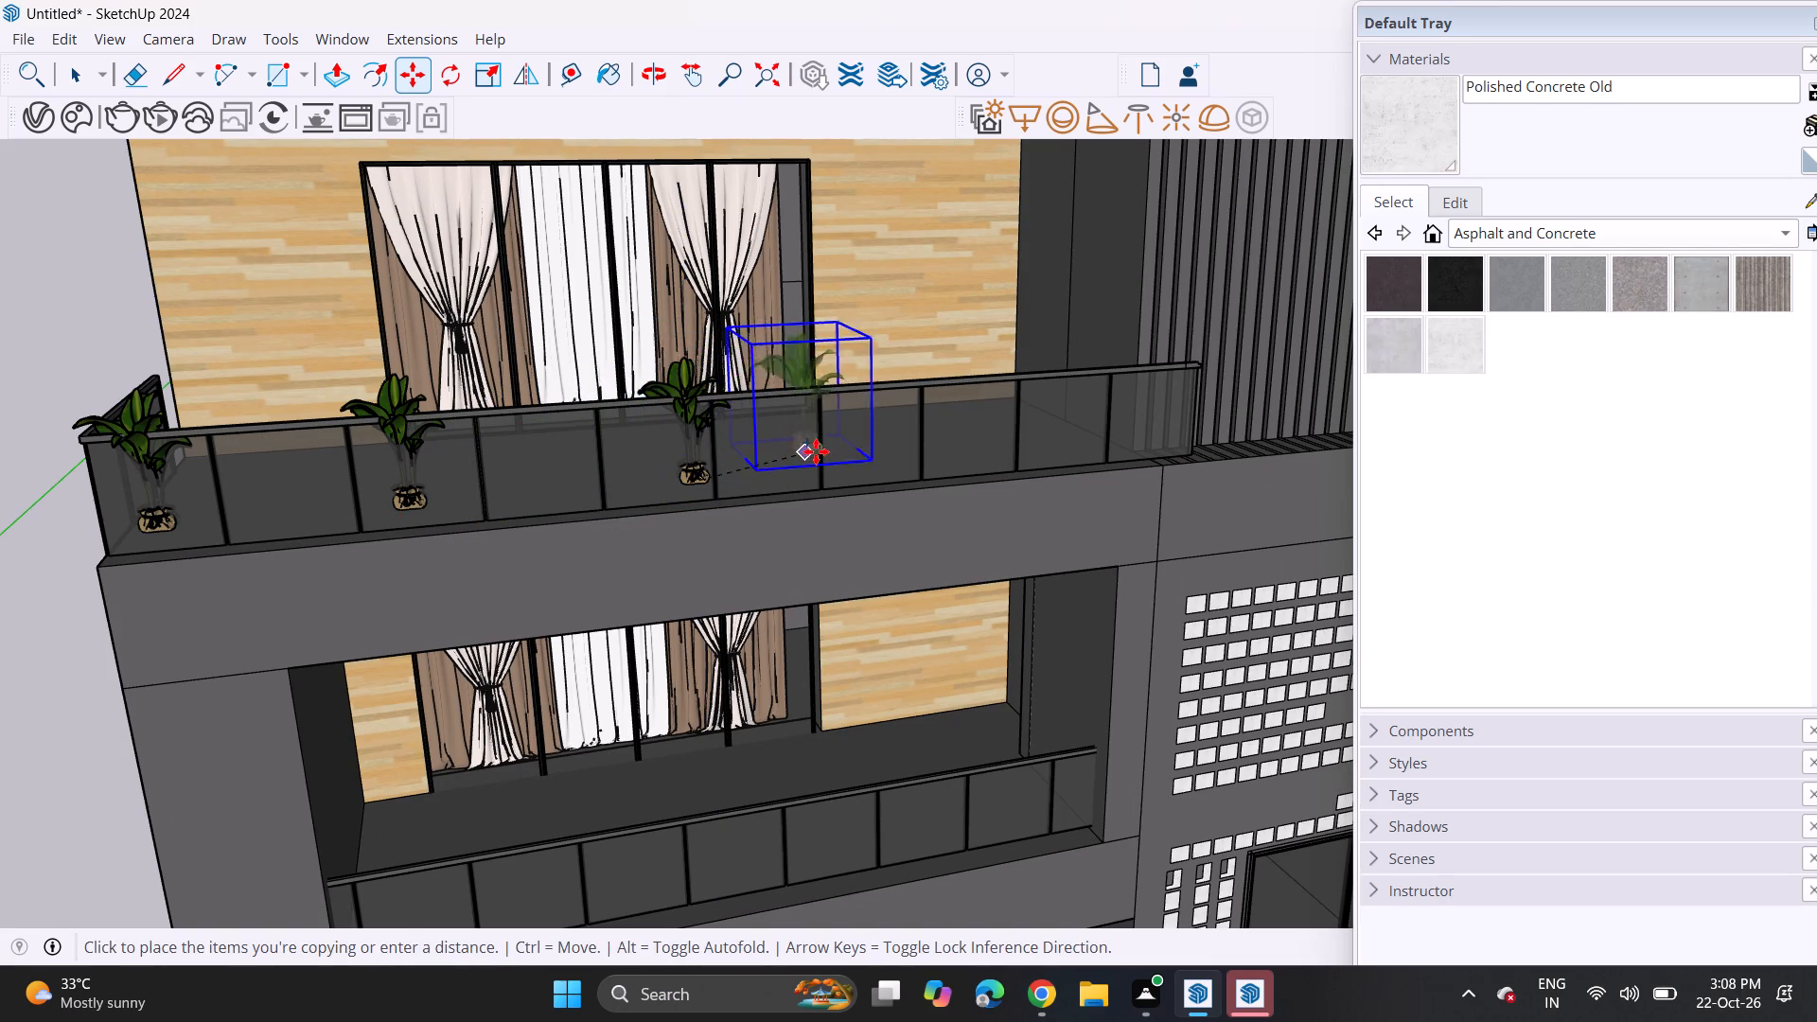
{"action": "left_click", "coordinate": [979, 462]}
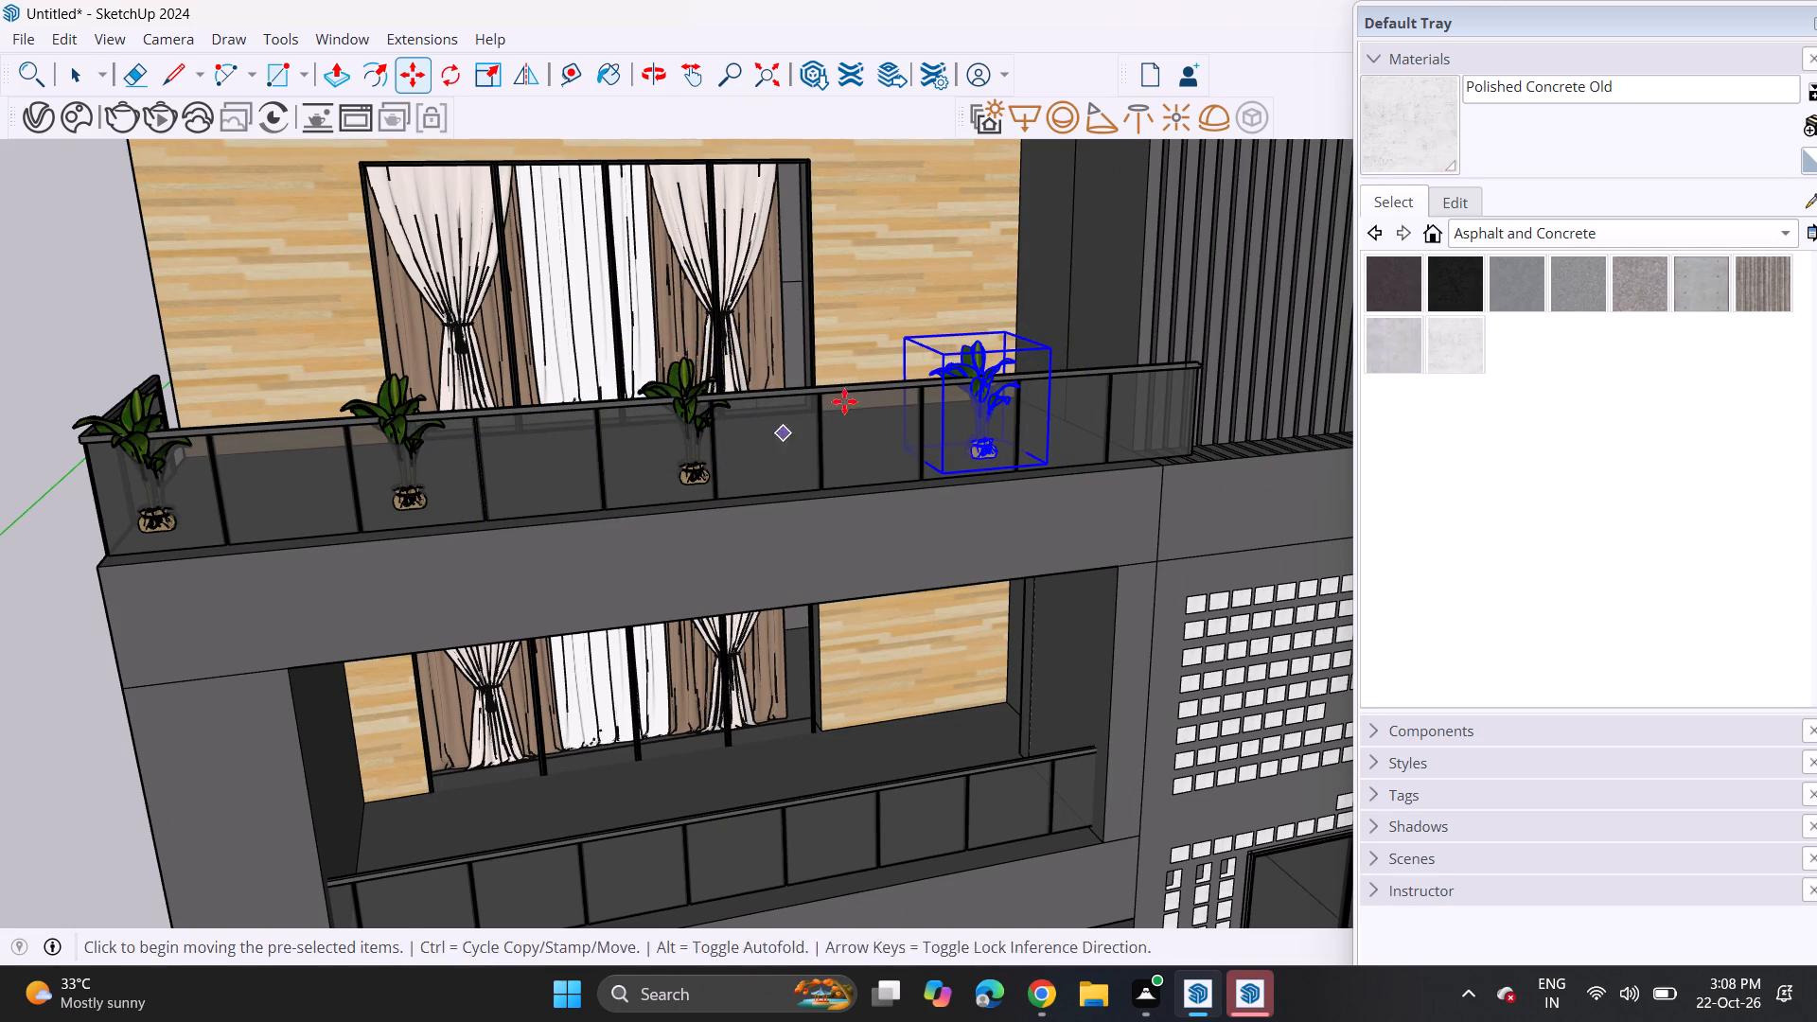
{"action": "key", "text": "space"}
{"action": "left_click", "coordinate": [904, 343]}
Move the second potted plant from the balcony's outer corner inward, away from the railing.
{"action": "scroll", "coordinate": [849, 409], "scroll_direction": "down", "scroll_amount": 7}
{"action": "middle_click", "coordinate": [849, 409]}
{"action": "middle_click_drag", "start_coordinate": [853, 421], "coordinate": [656, 288]}
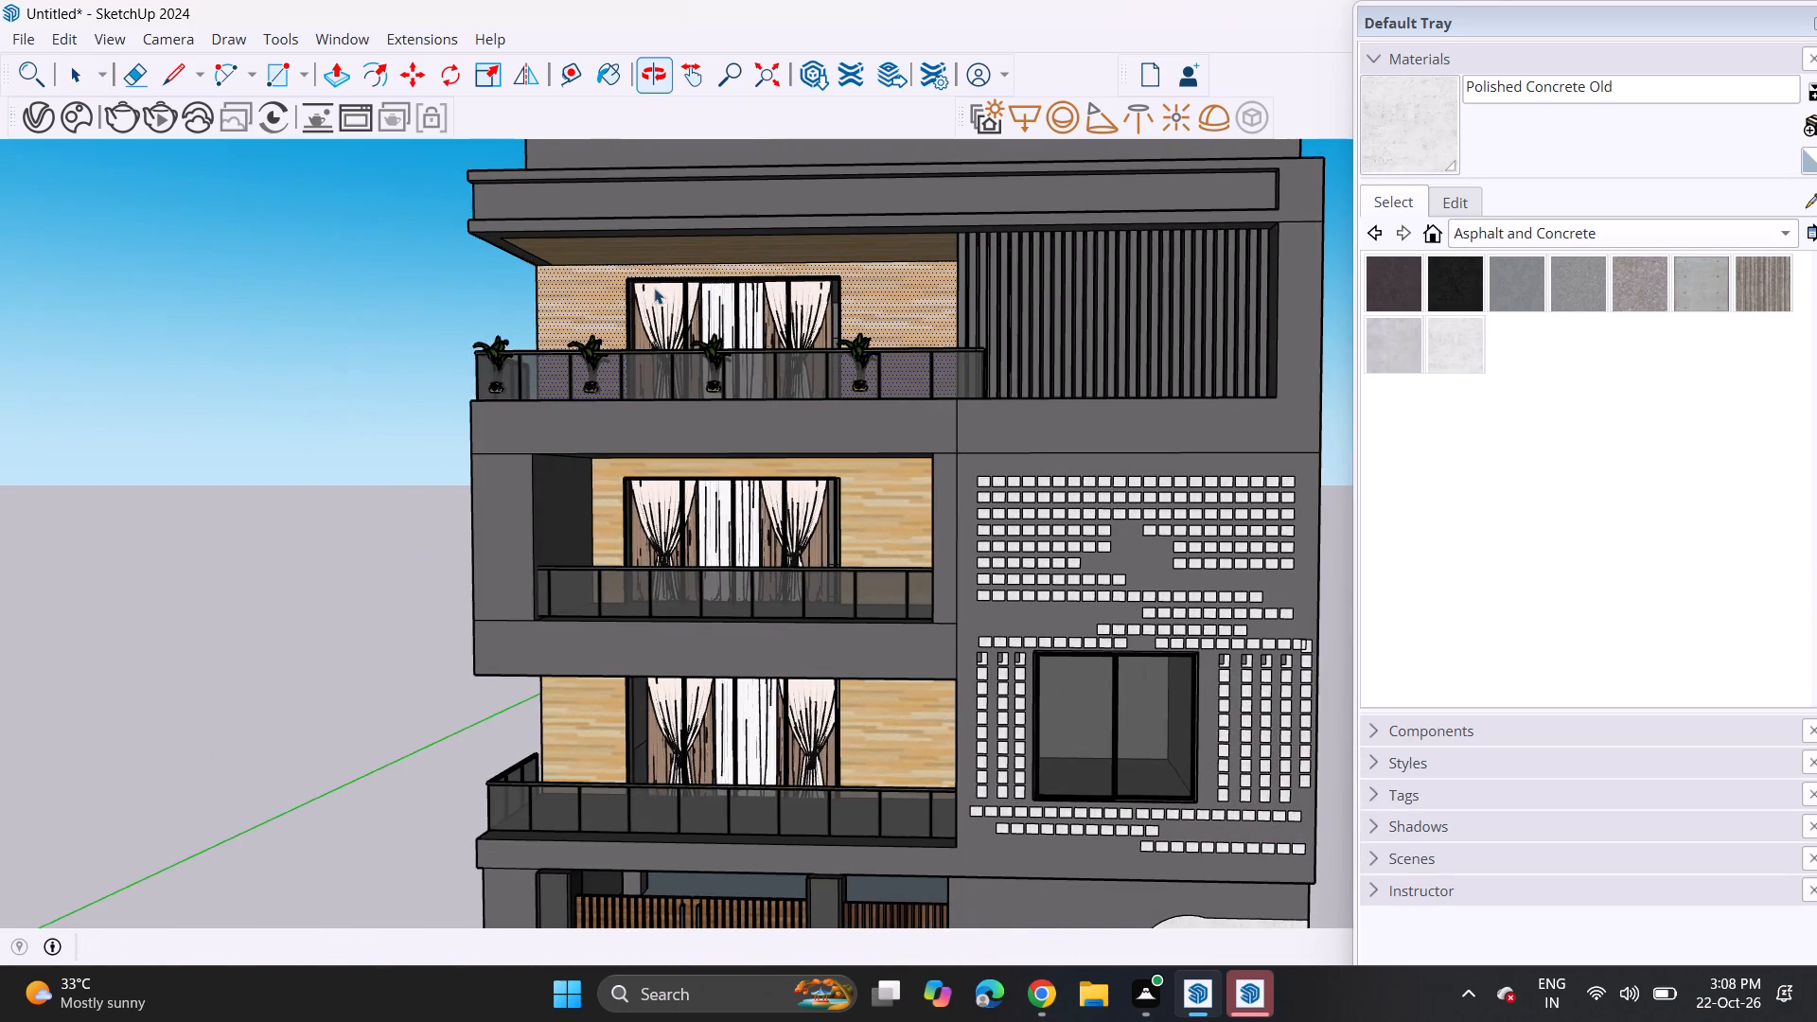
{"action": "middle_click_drag", "start_coordinate": [625, 362], "coordinate": [815, 685]}
{"action": "middle_click_drag", "start_coordinate": [416, 535], "coordinate": [1199, 488]}
{"action": "scroll", "coordinate": [421, 535], "scroll_direction": "up", "scroll_amount": 1}
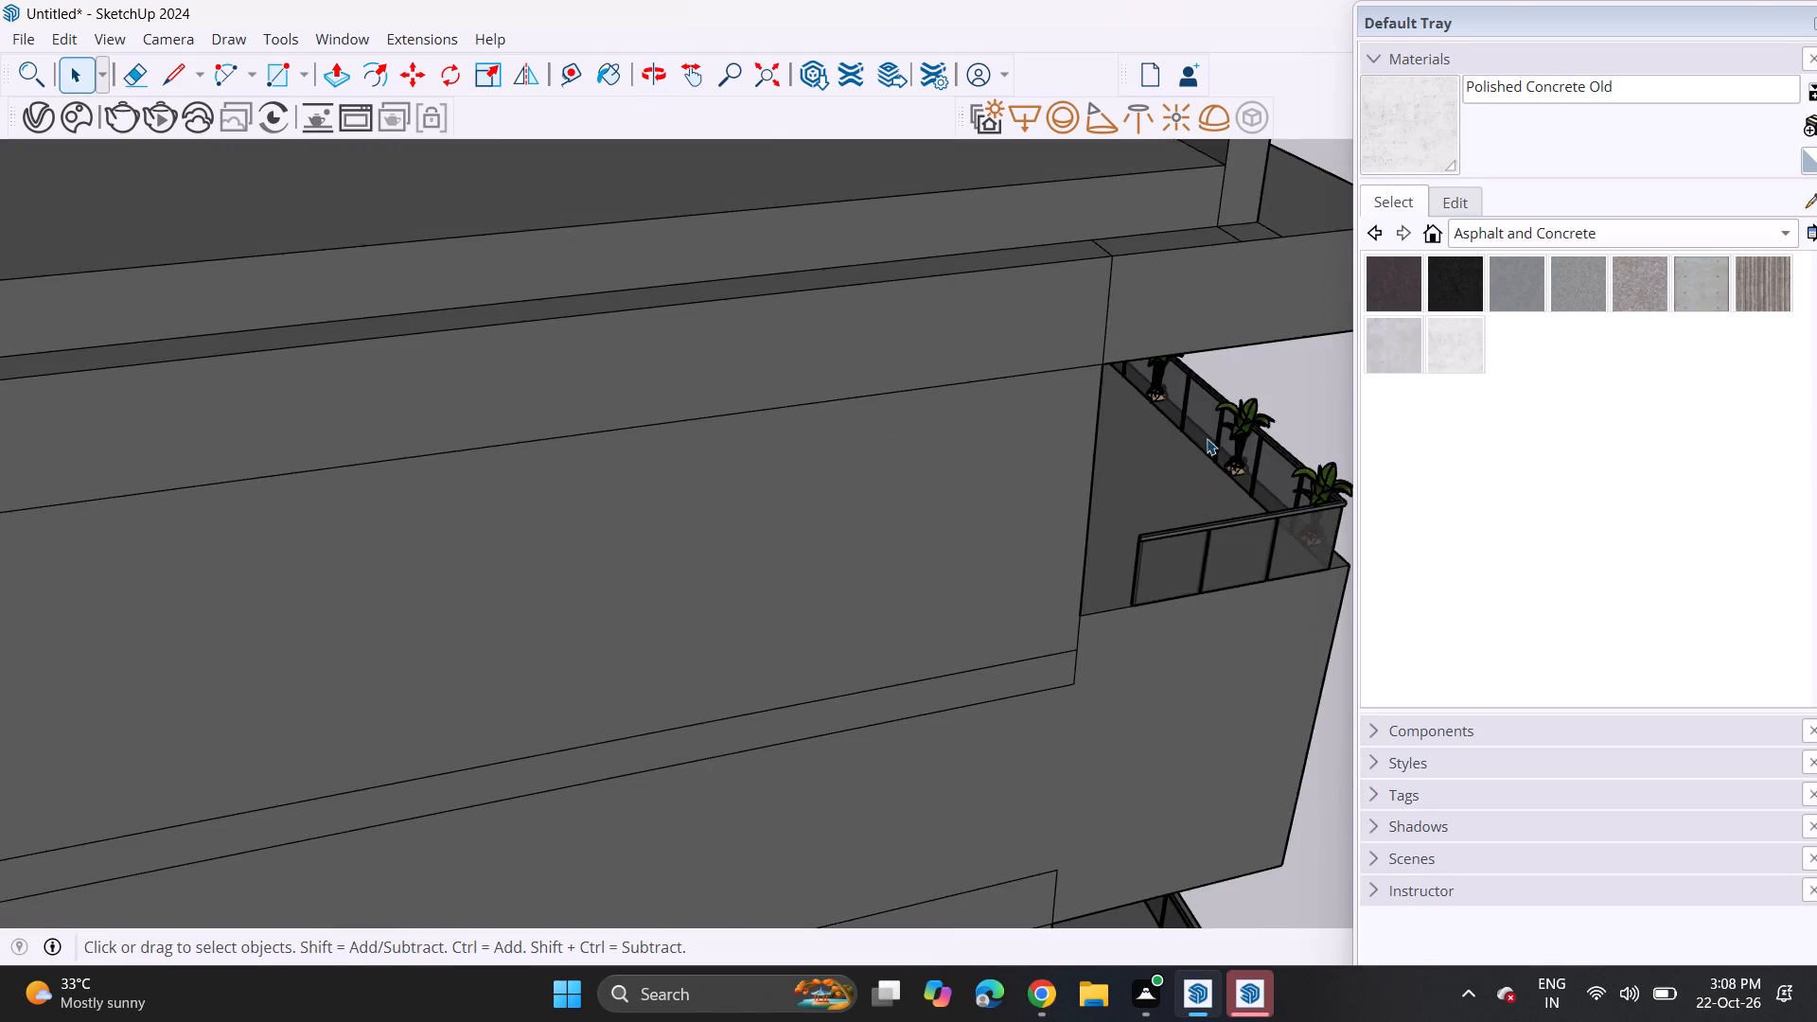
{"action": "scroll", "coordinate": [1207, 438], "scroll_direction": "up", "scroll_amount": 11}
{"action": "left_click", "coordinate": [1241, 533]}
{"action": "scroll", "coordinate": [1251, 540], "scroll_direction": "up", "scroll_amount": 1, "text": "shift"}
{"action": "middle_click_drag", "start_coordinate": [1052, 476], "coordinate": [921, 413]}
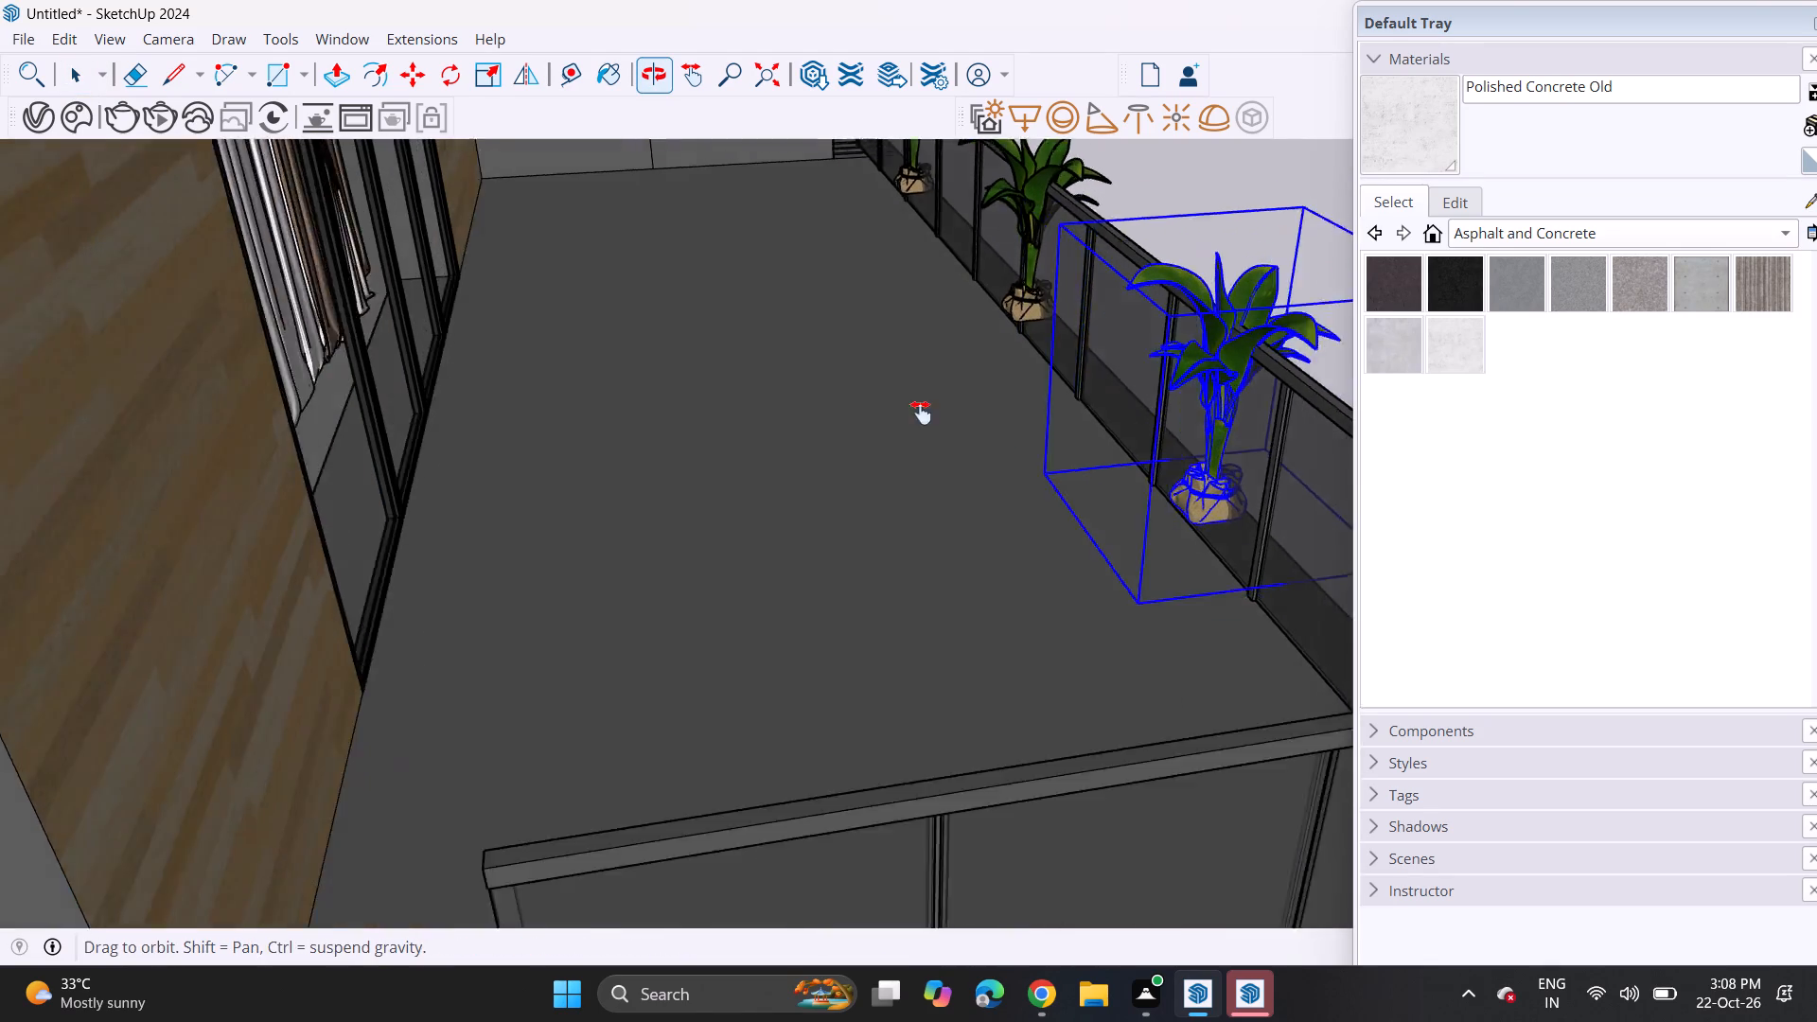
{"action": "middle_click_drag", "start_coordinate": [921, 413], "coordinate": [882, 395]}
{"action": "middle_click_drag", "start_coordinate": [949, 425], "coordinate": [998, 469]}
{"action": "scroll", "coordinate": [1002, 469], "scroll_direction": "up", "scroll_amount": 1}
{"action": "left_click", "coordinate": [407, 56]}
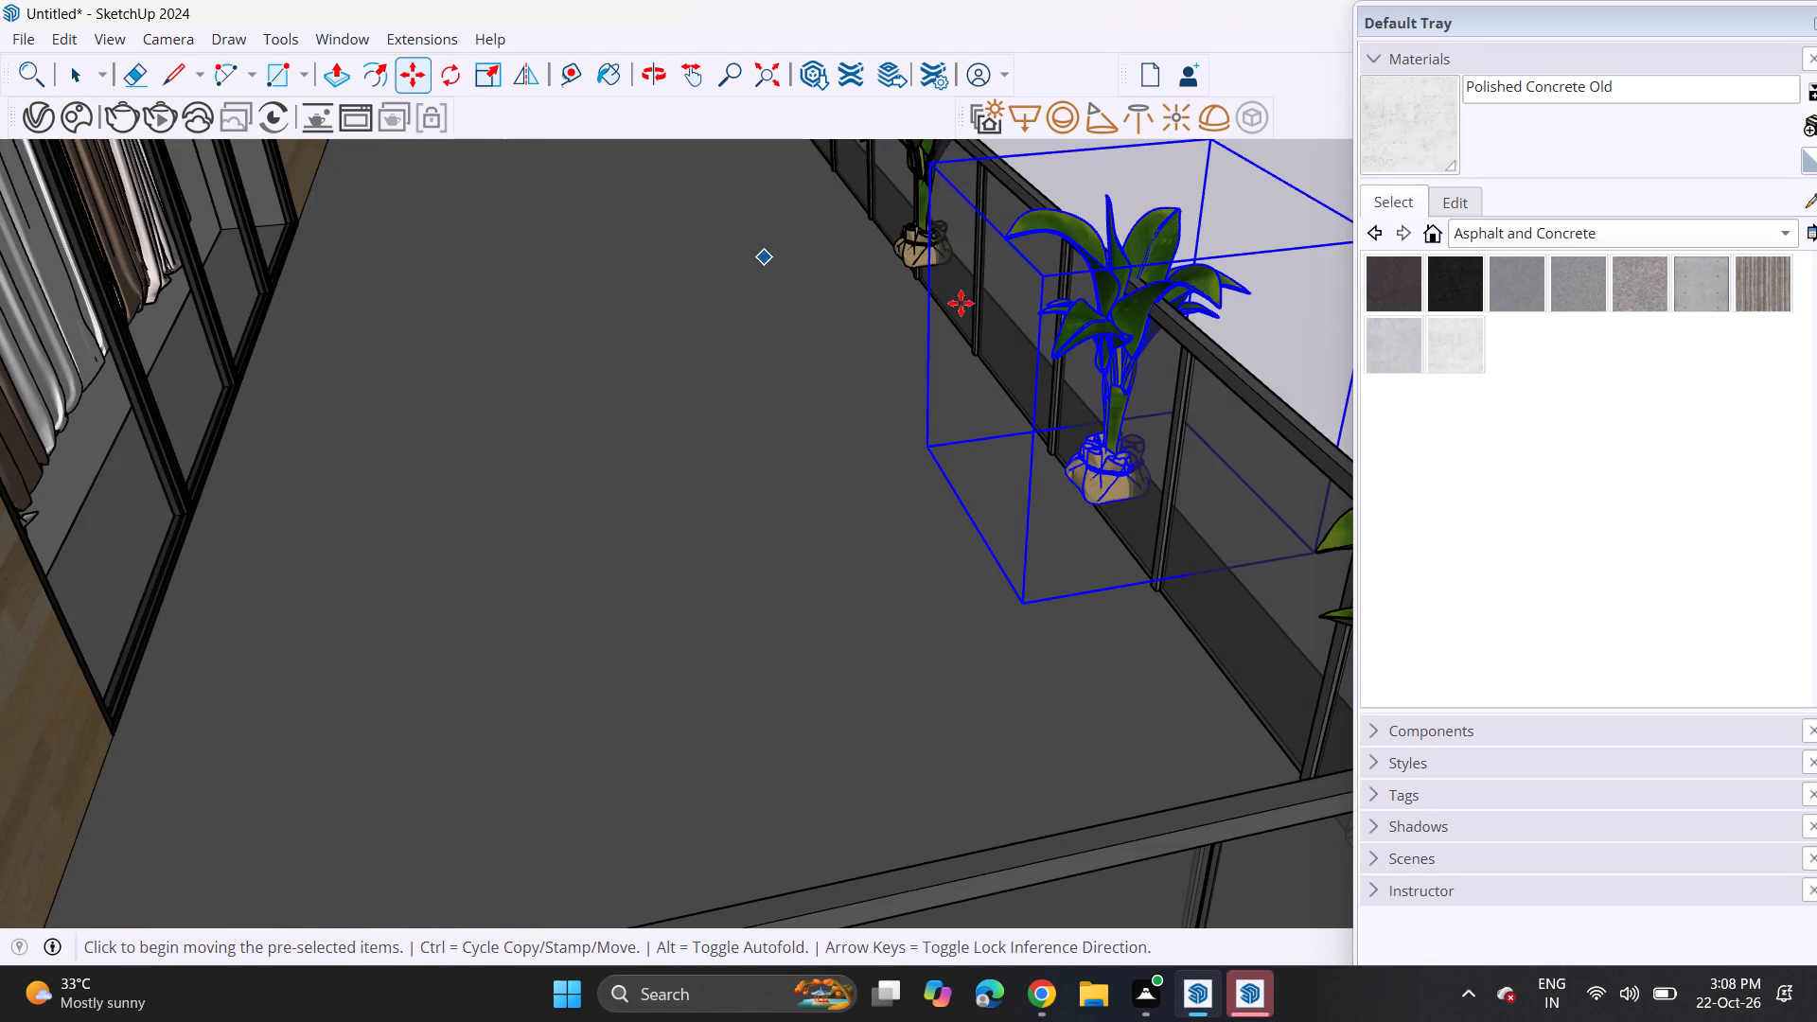
{"action": "left_click", "coordinate": [1089, 420]}
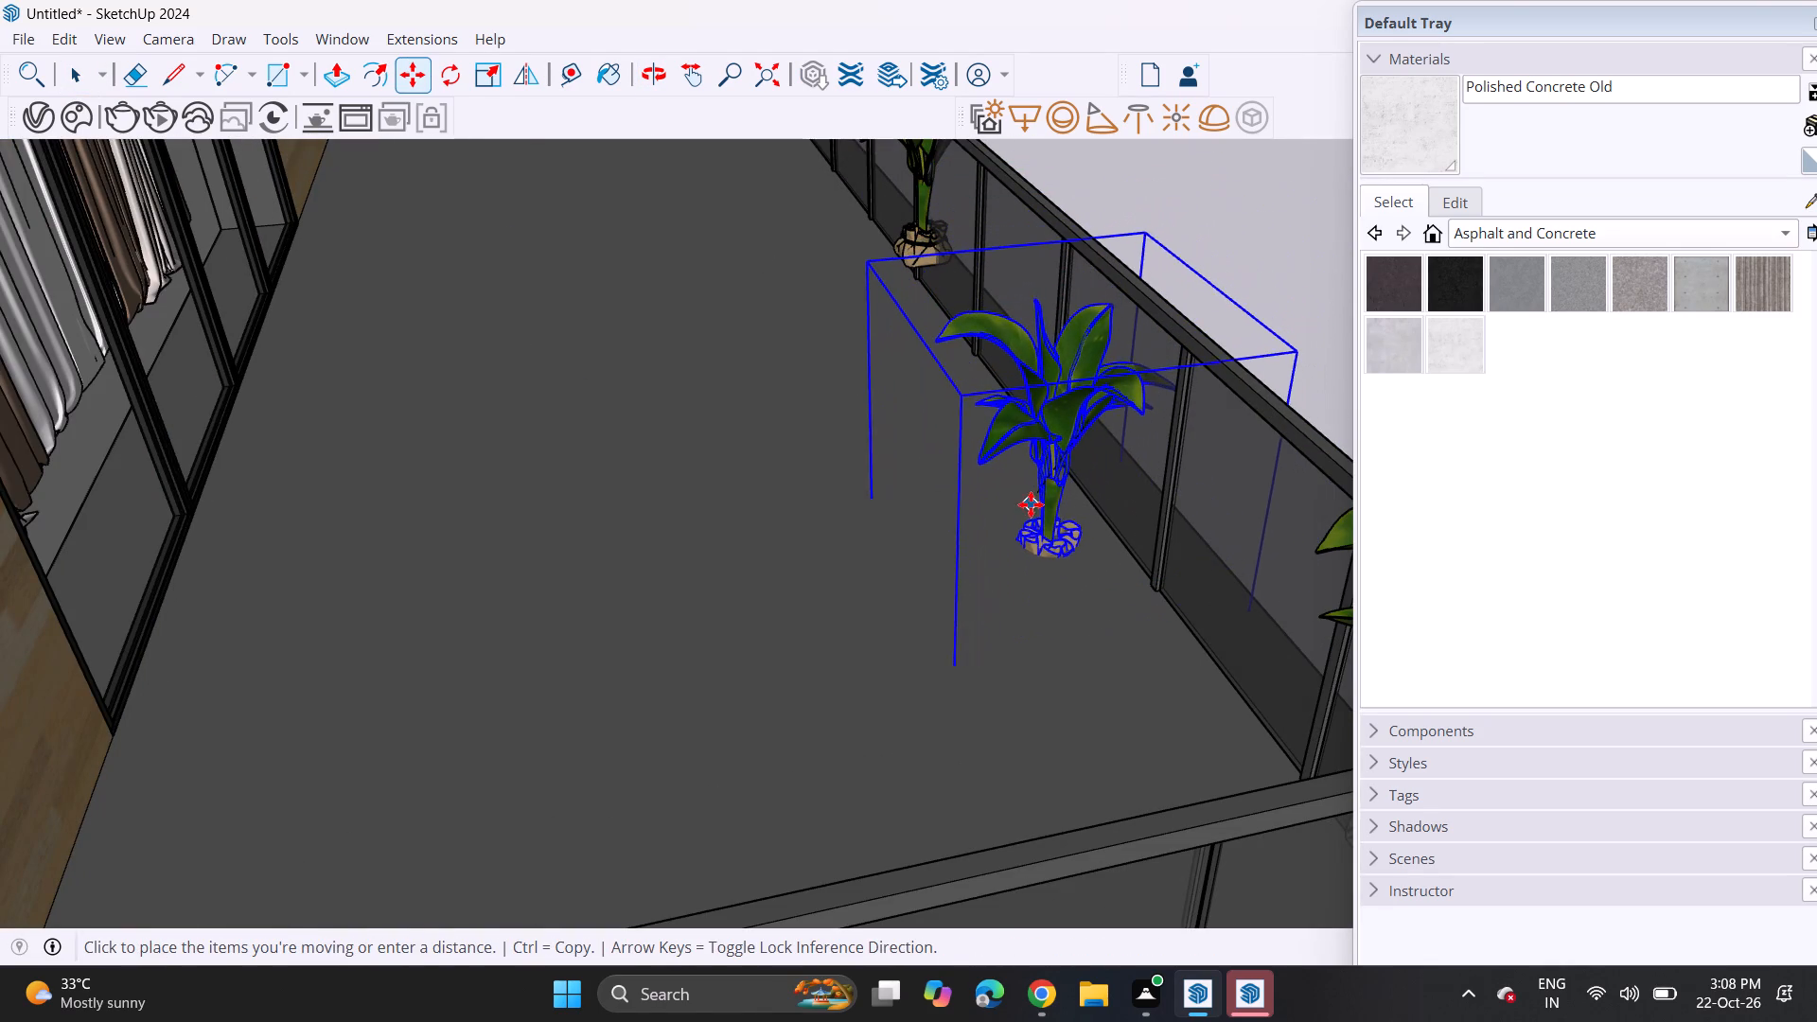
{"action": "left_click", "coordinate": [1030, 504]}
Scale up the plant that was moved inward so its leaves rise above the railing.
{"action": "scroll", "coordinate": [1067, 624], "scroll_direction": "down", "scroll_amount": 5}
{"action": "middle_click_drag", "start_coordinate": [1021, 639], "coordinate": [187, 501]}
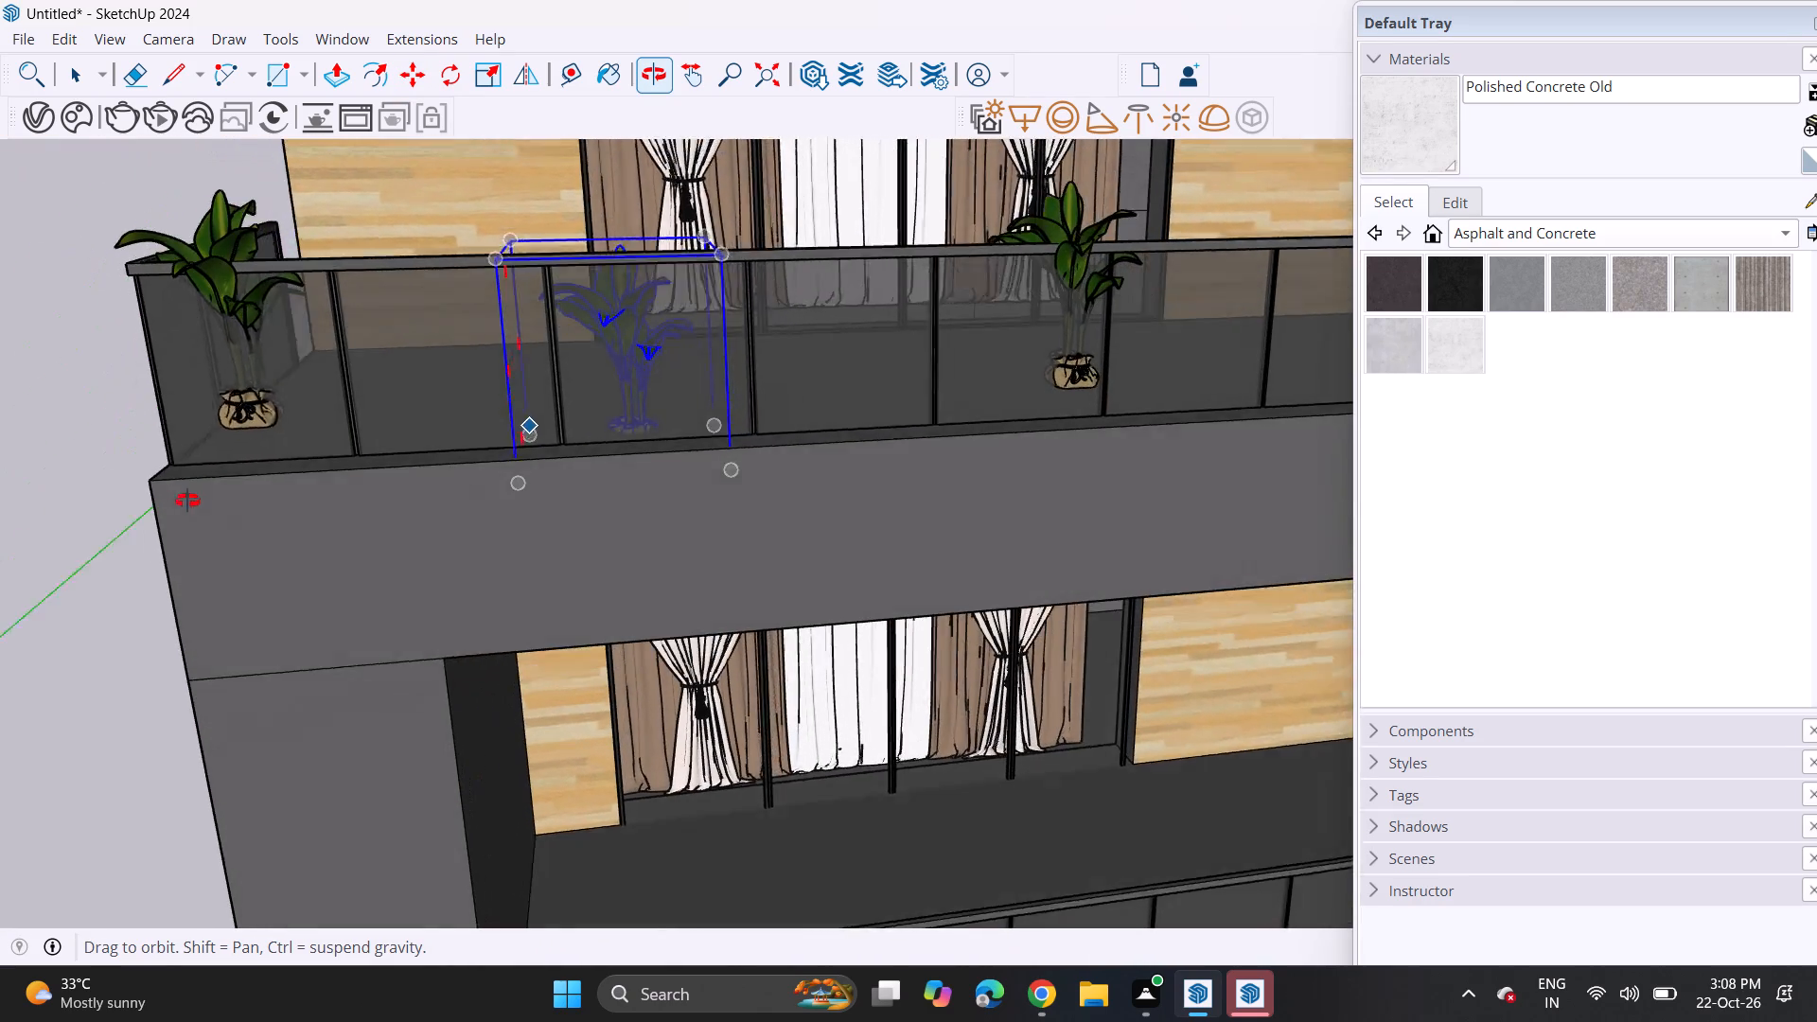
{"action": "middle_click_drag", "start_coordinate": [187, 501], "coordinate": [176, 491]}
{"action": "left_click", "coordinate": [483, 72]}
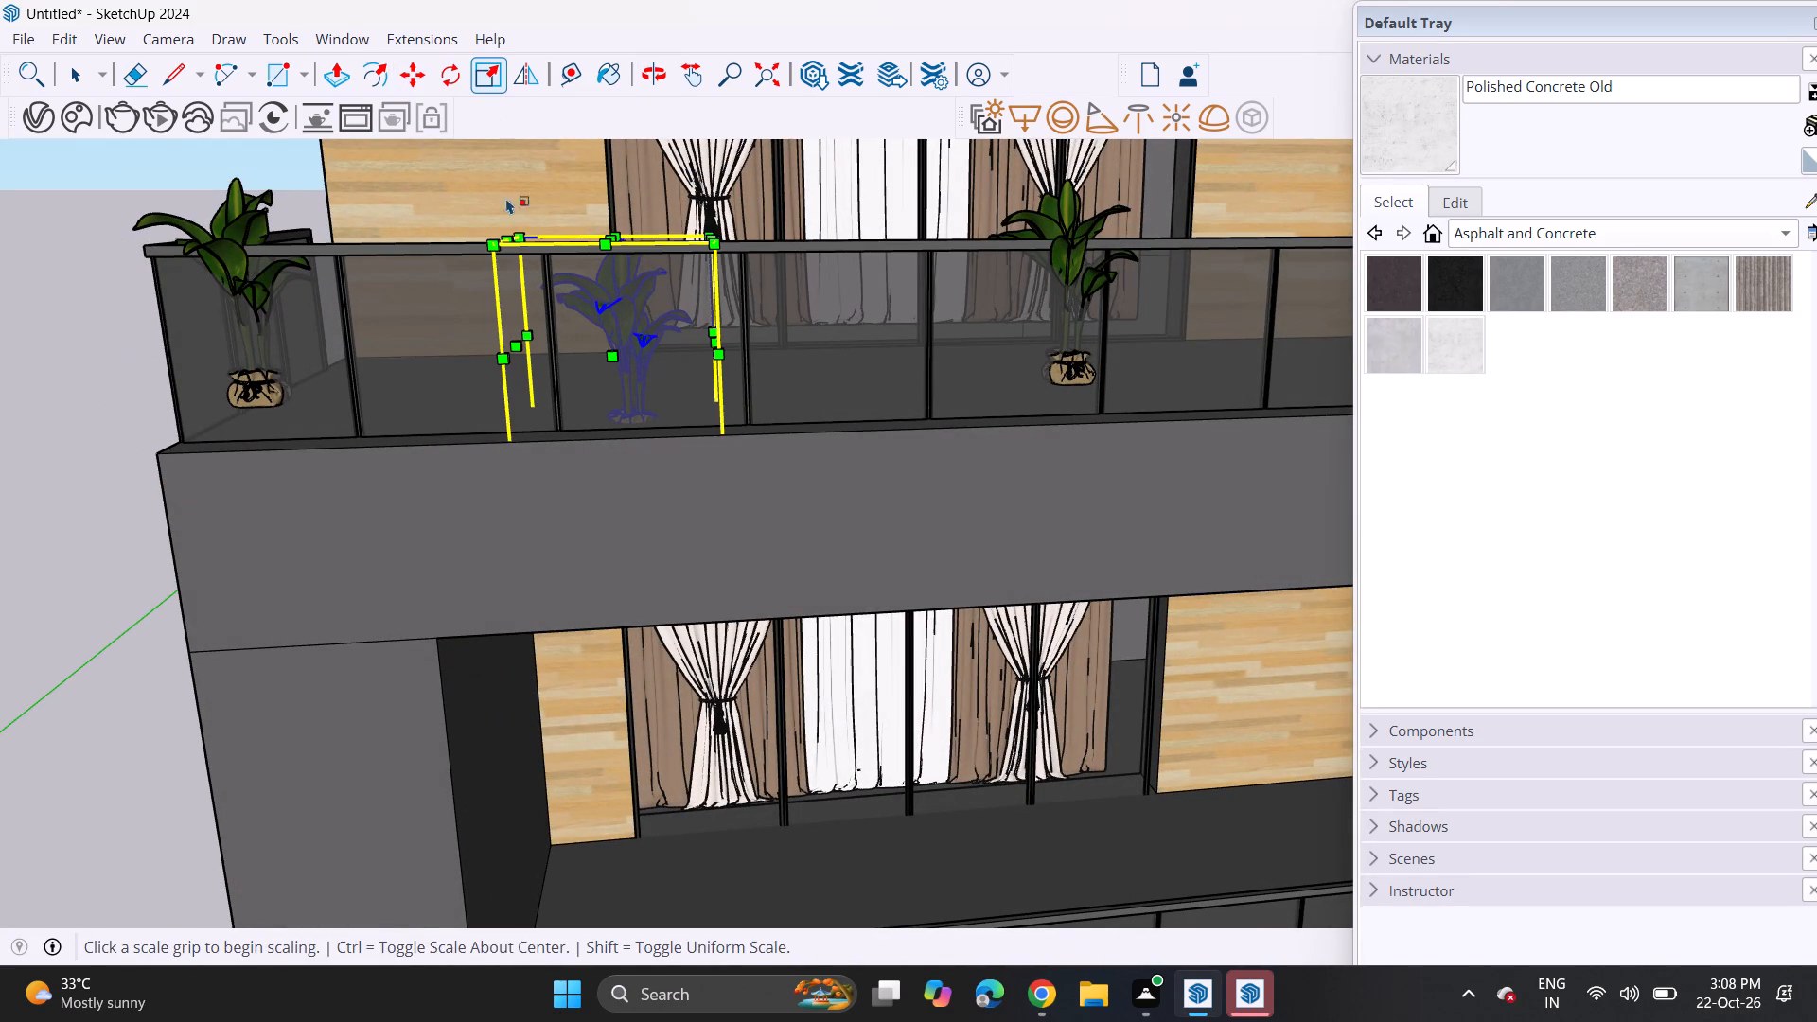
{"action": "left_click", "coordinate": [503, 244]}
{"action": "left_click", "coordinate": [388, 142]}
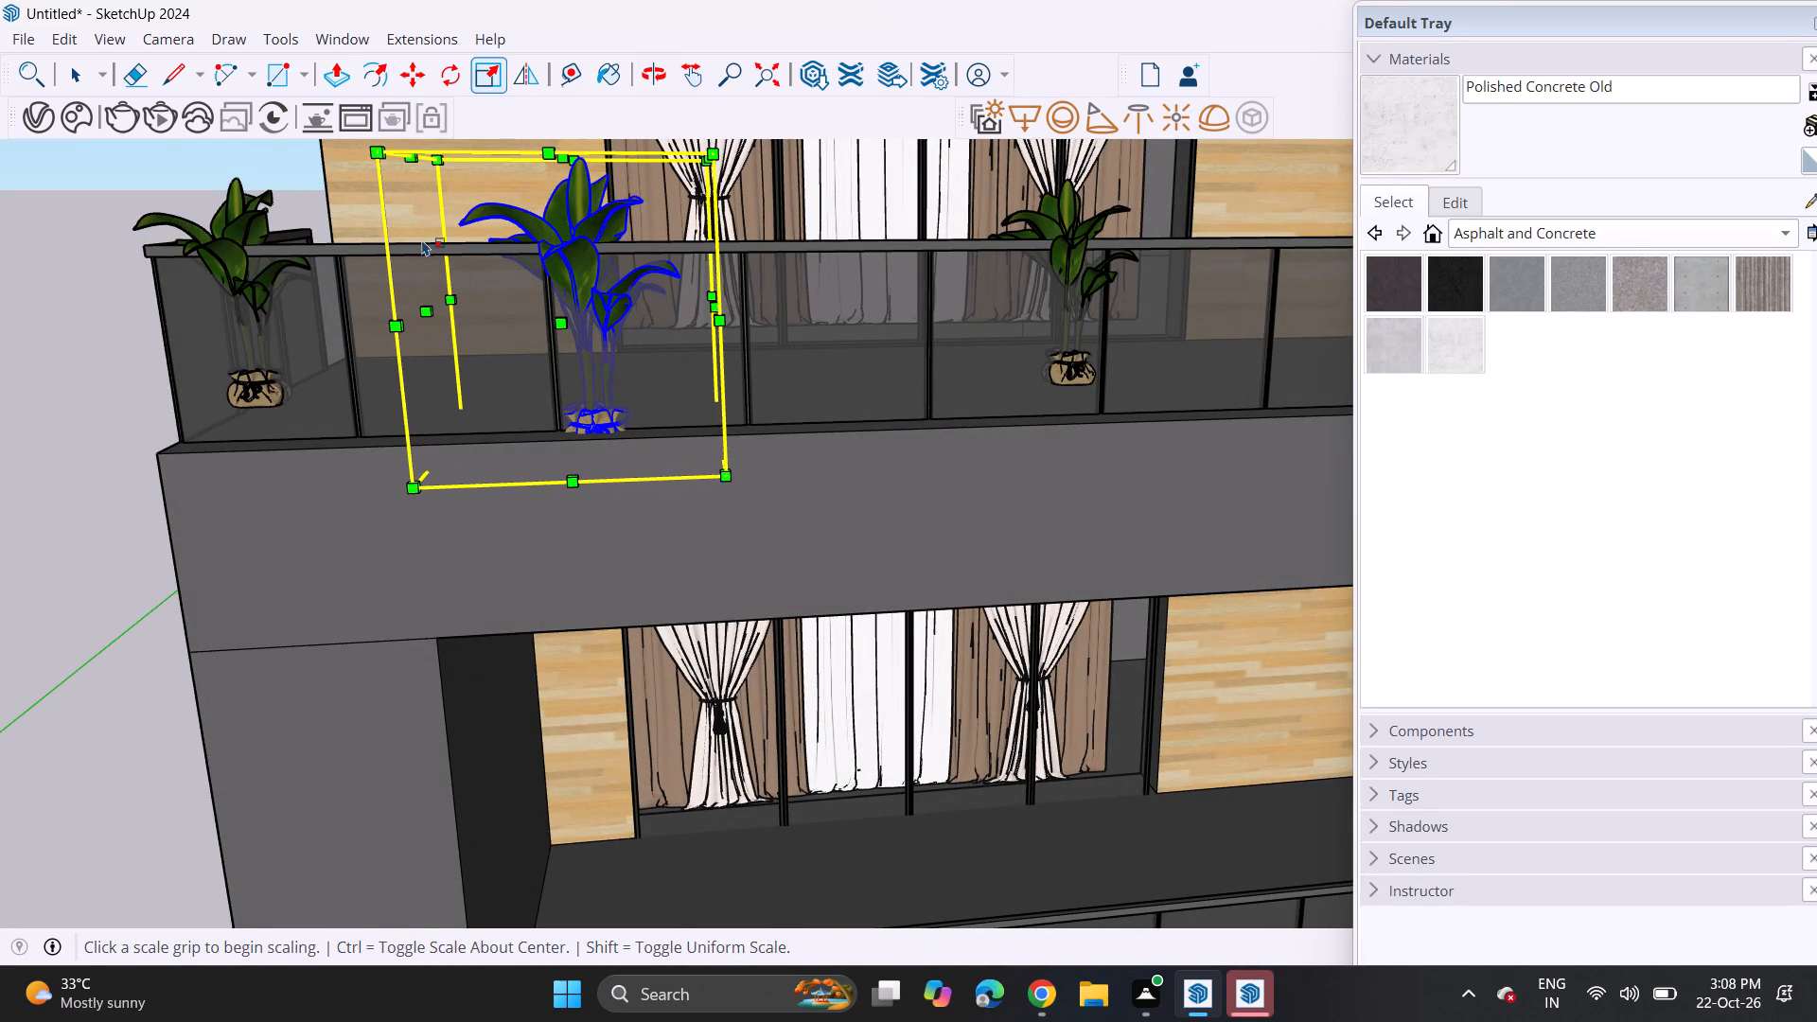
Move the enlarged plant slightly further back from the railing on the balcony floor.
{"action": "left_click", "coordinate": [415, 62]}
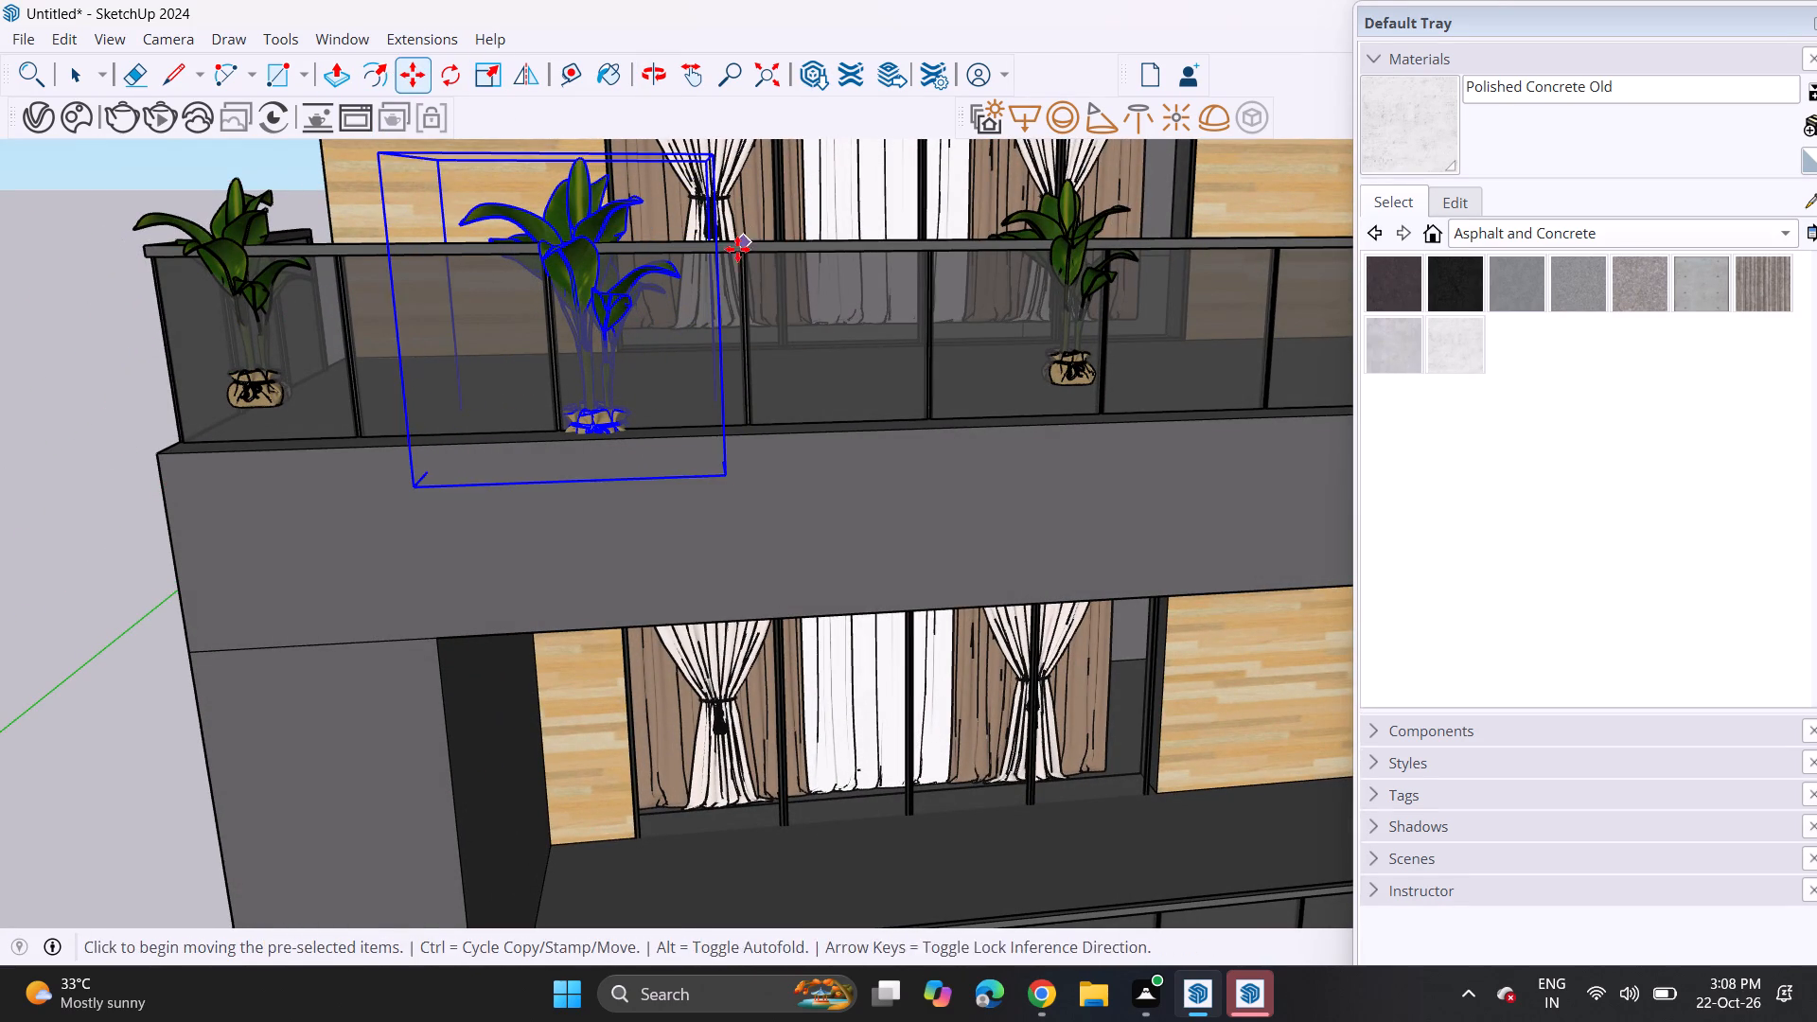
{"action": "middle_click_drag", "start_coordinate": [735, 256], "coordinate": [720, 385]}
{"action": "left_click", "coordinate": [626, 643]}
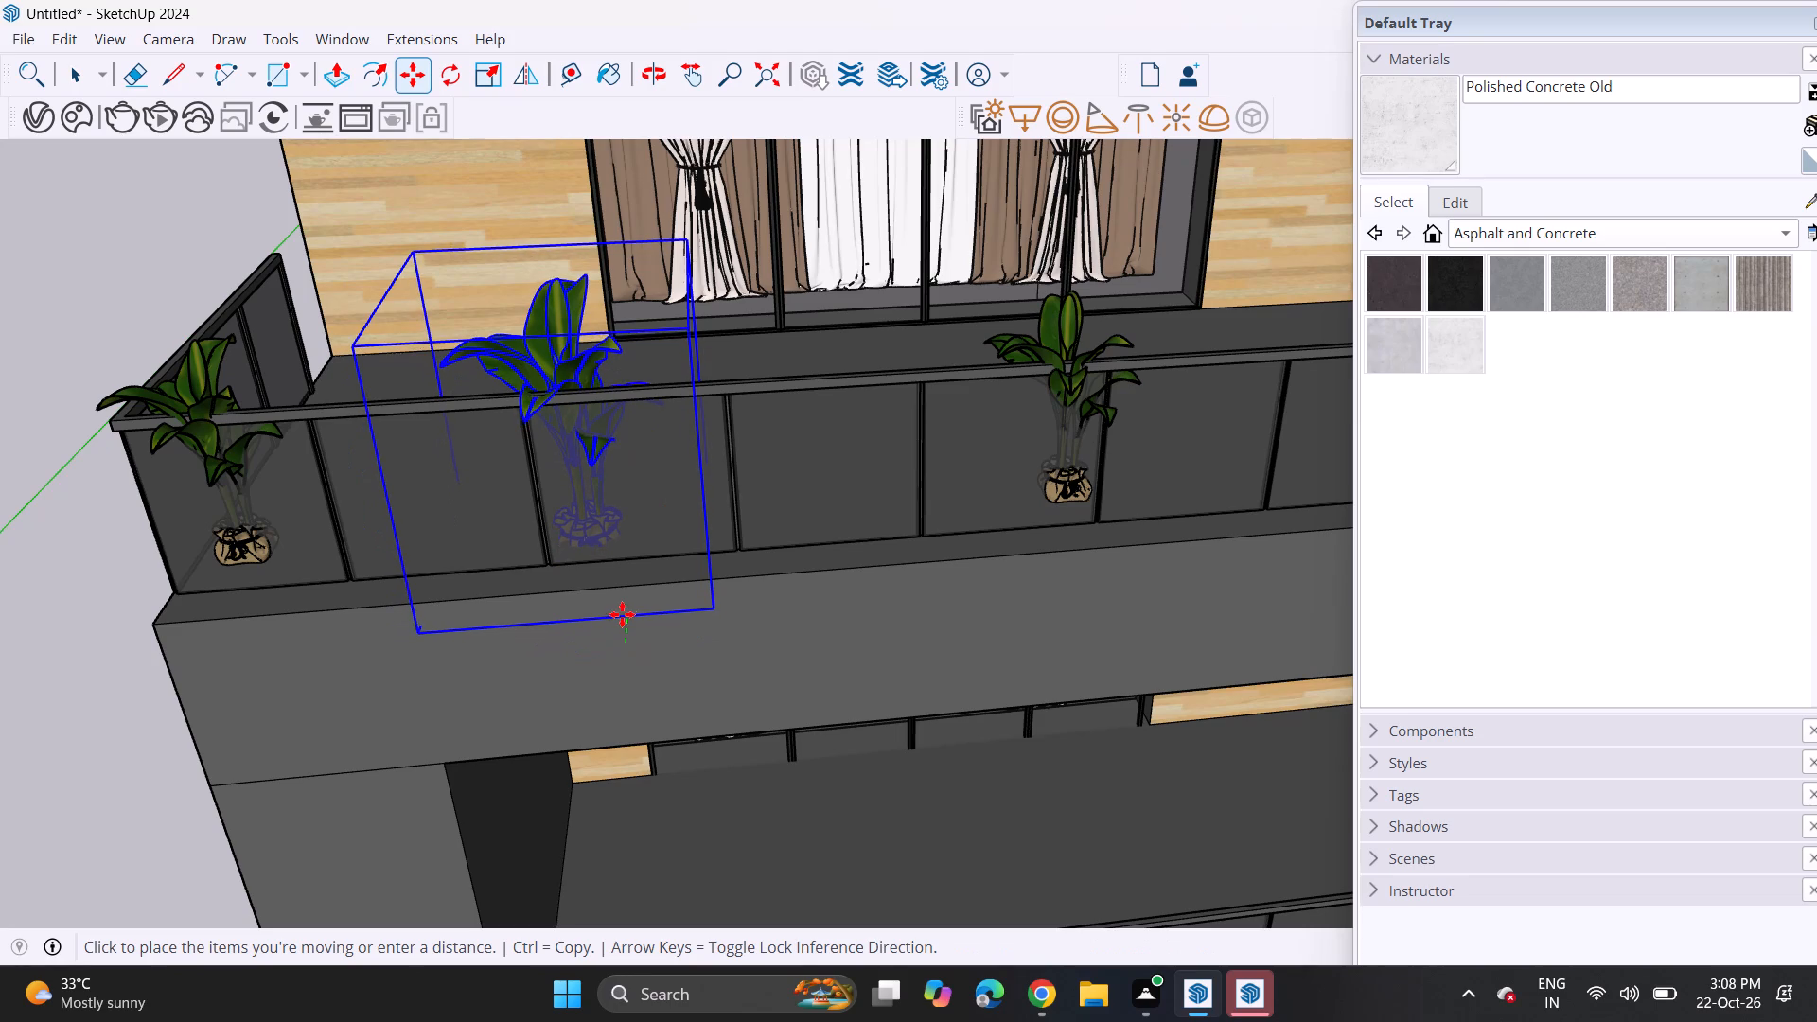
{"action": "left_click", "coordinate": [623, 610]}
Delete the three small potted plants from the top-floor balcony, keeping only the enlarged one.
{"action": "key", "text": "space"}
{"action": "left_click", "coordinate": [225, 410]}
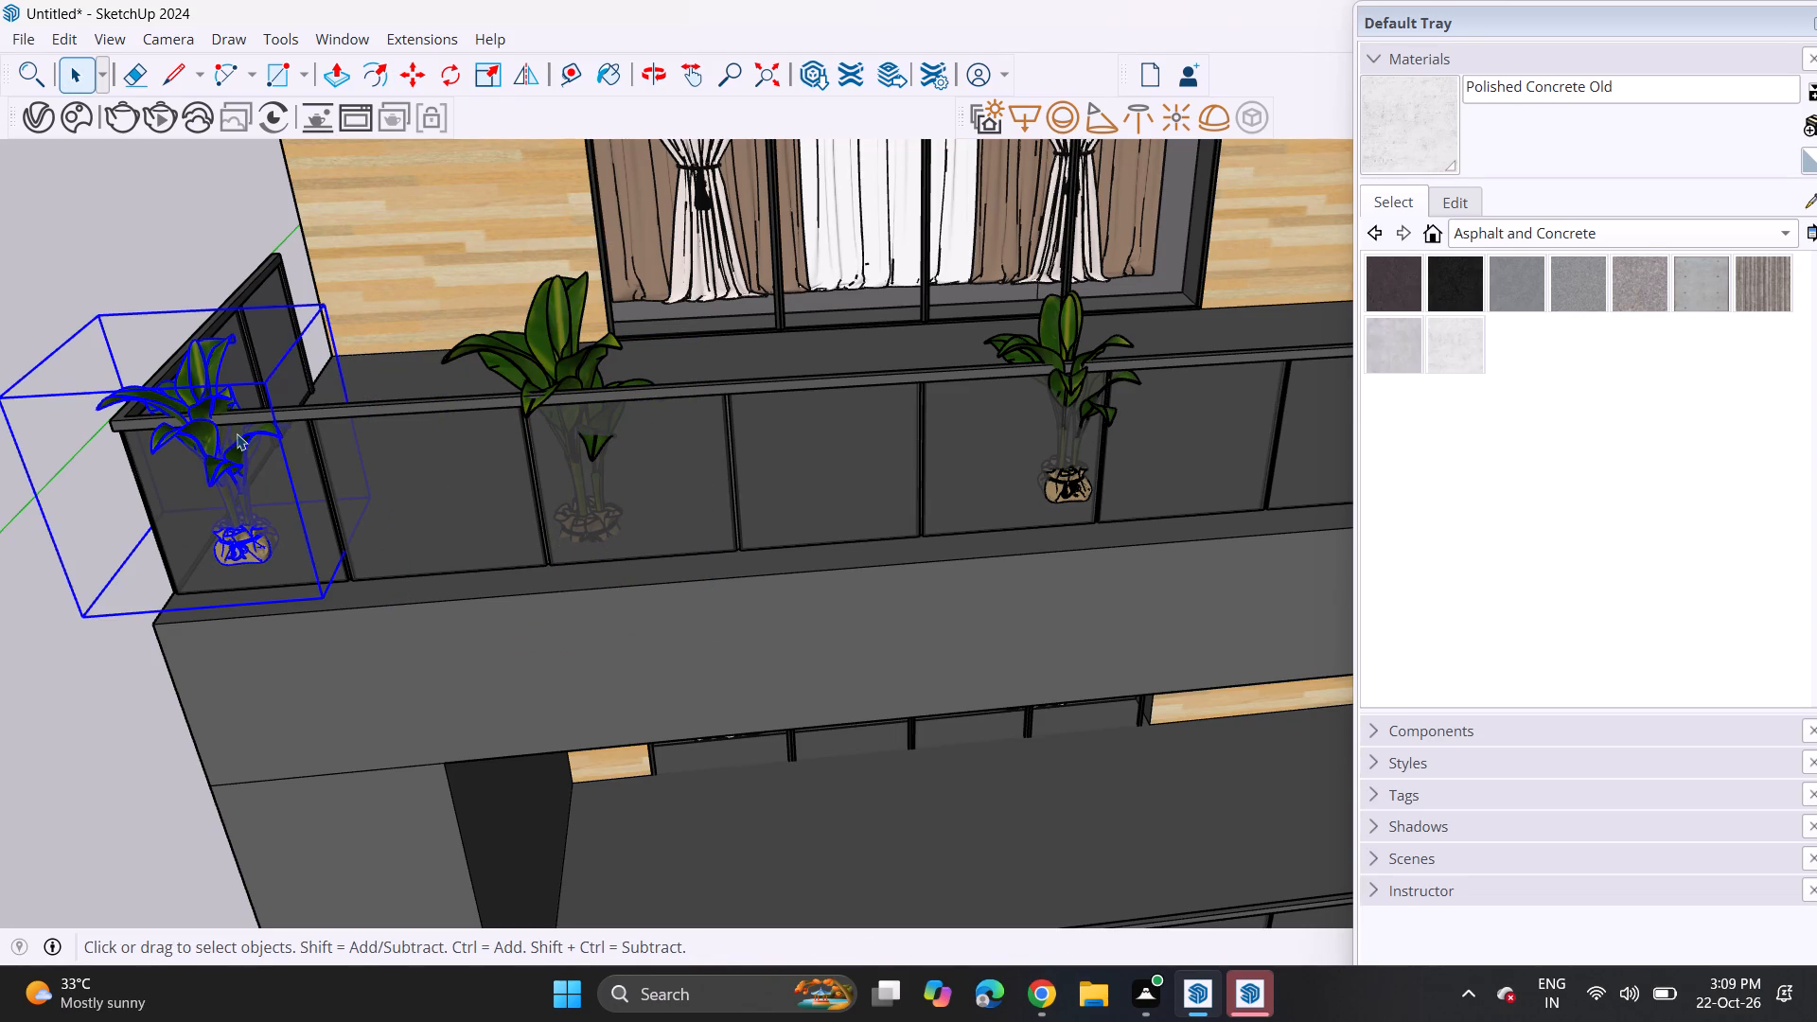
{"action": "key", "text": "Delete"}
{"action": "left_click", "coordinate": [1034, 353]}
{"action": "key", "text": "Delete"}
{"action": "scroll", "coordinate": [1032, 366], "scroll_direction": "down", "scroll_amount": 7}
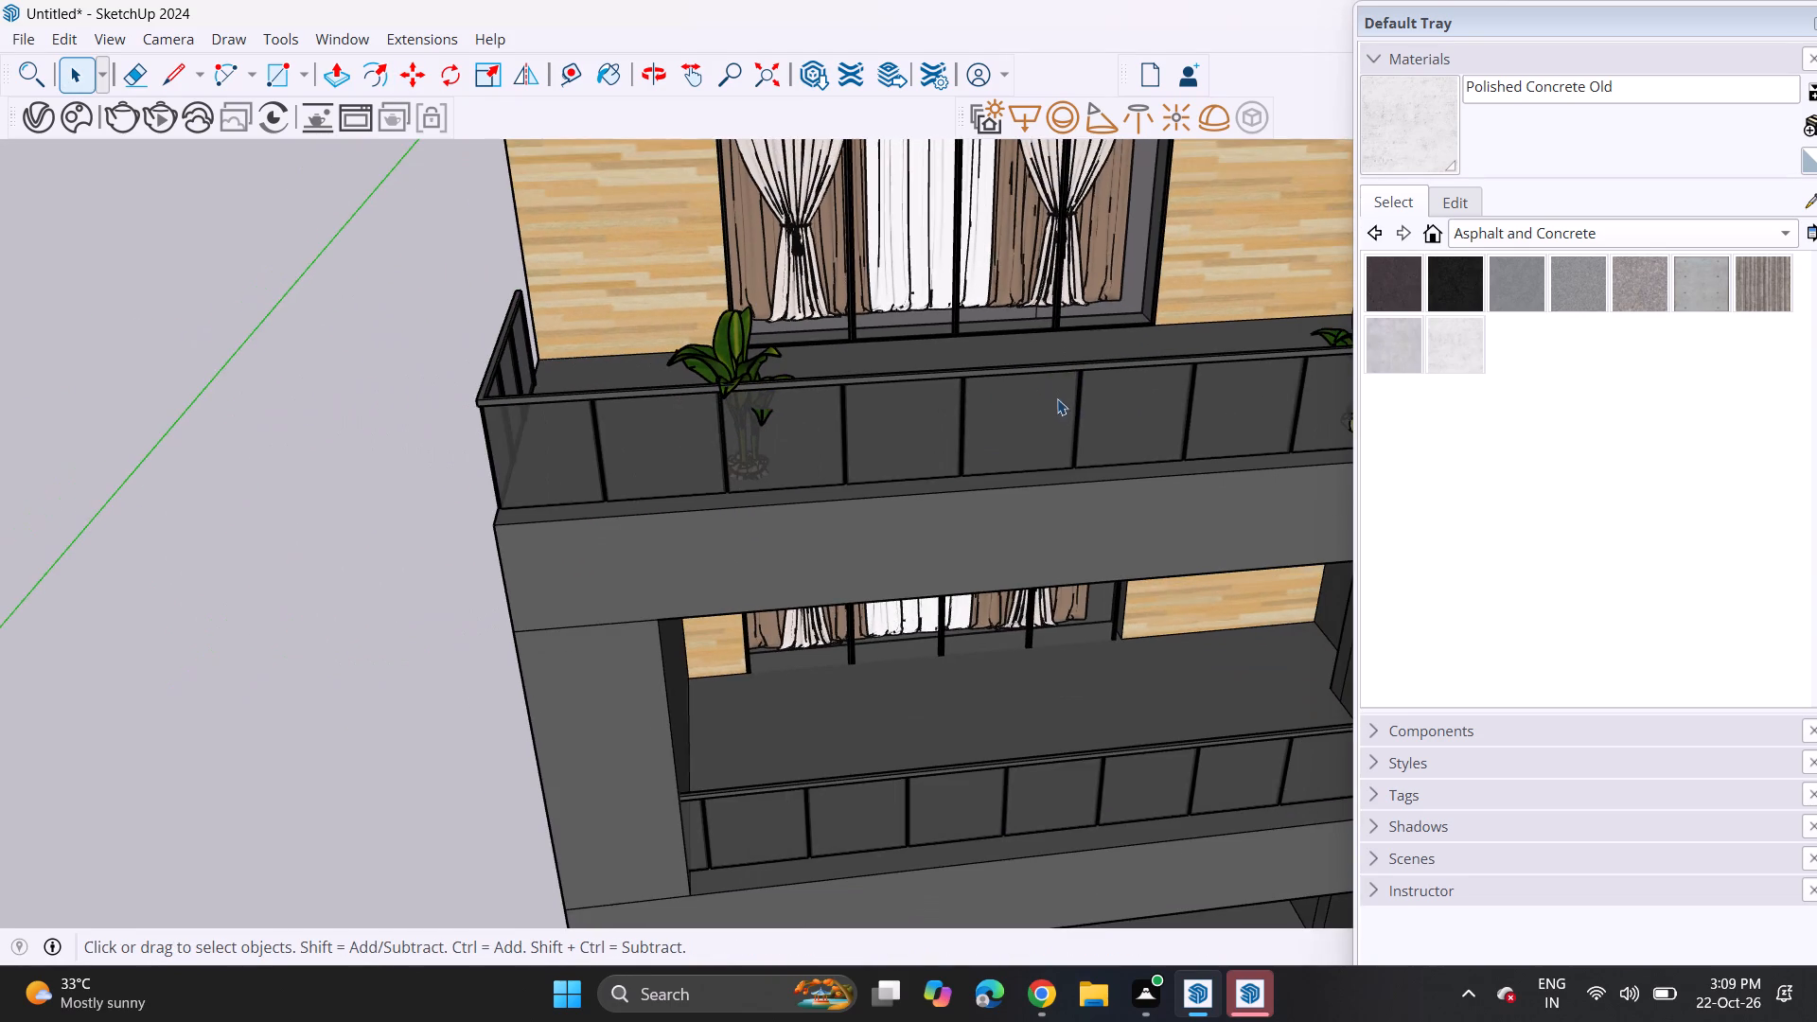
{"action": "middle_click_drag", "start_coordinate": [1039, 405], "coordinate": [663, 361]}
{"action": "left_click", "coordinate": [1005, 280]}
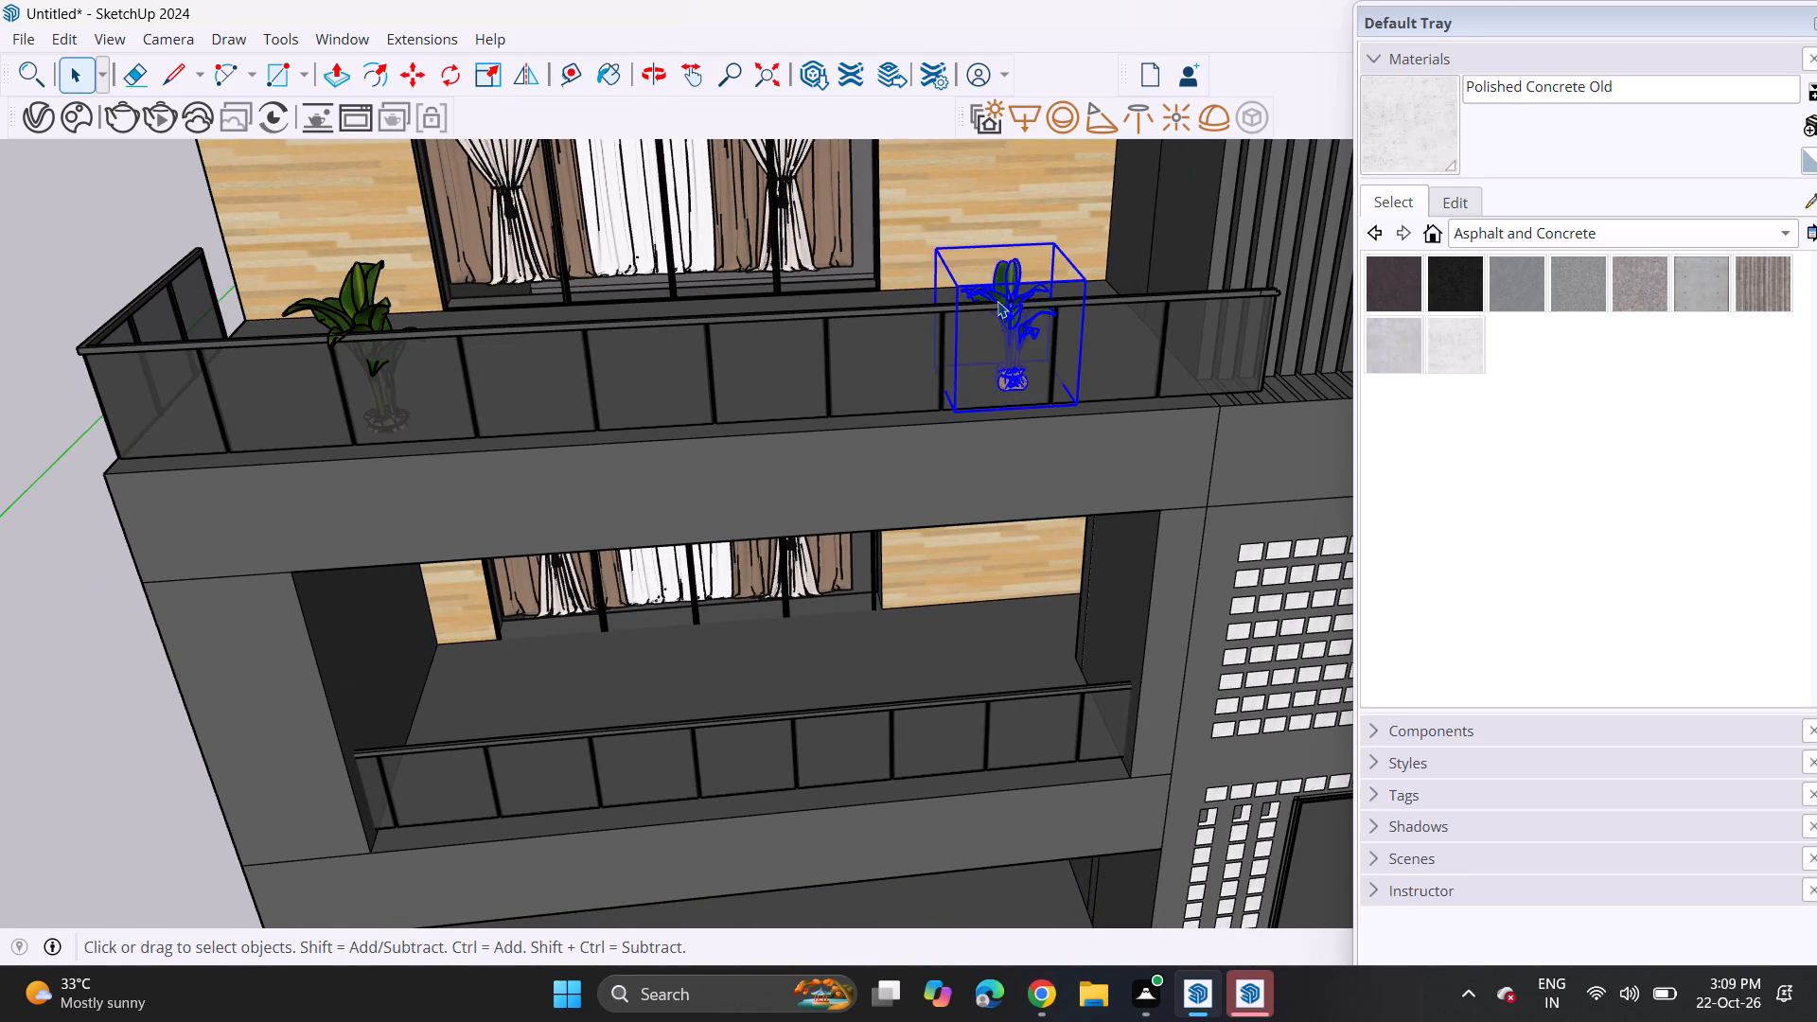
{"action": "key", "text": "Delete"}
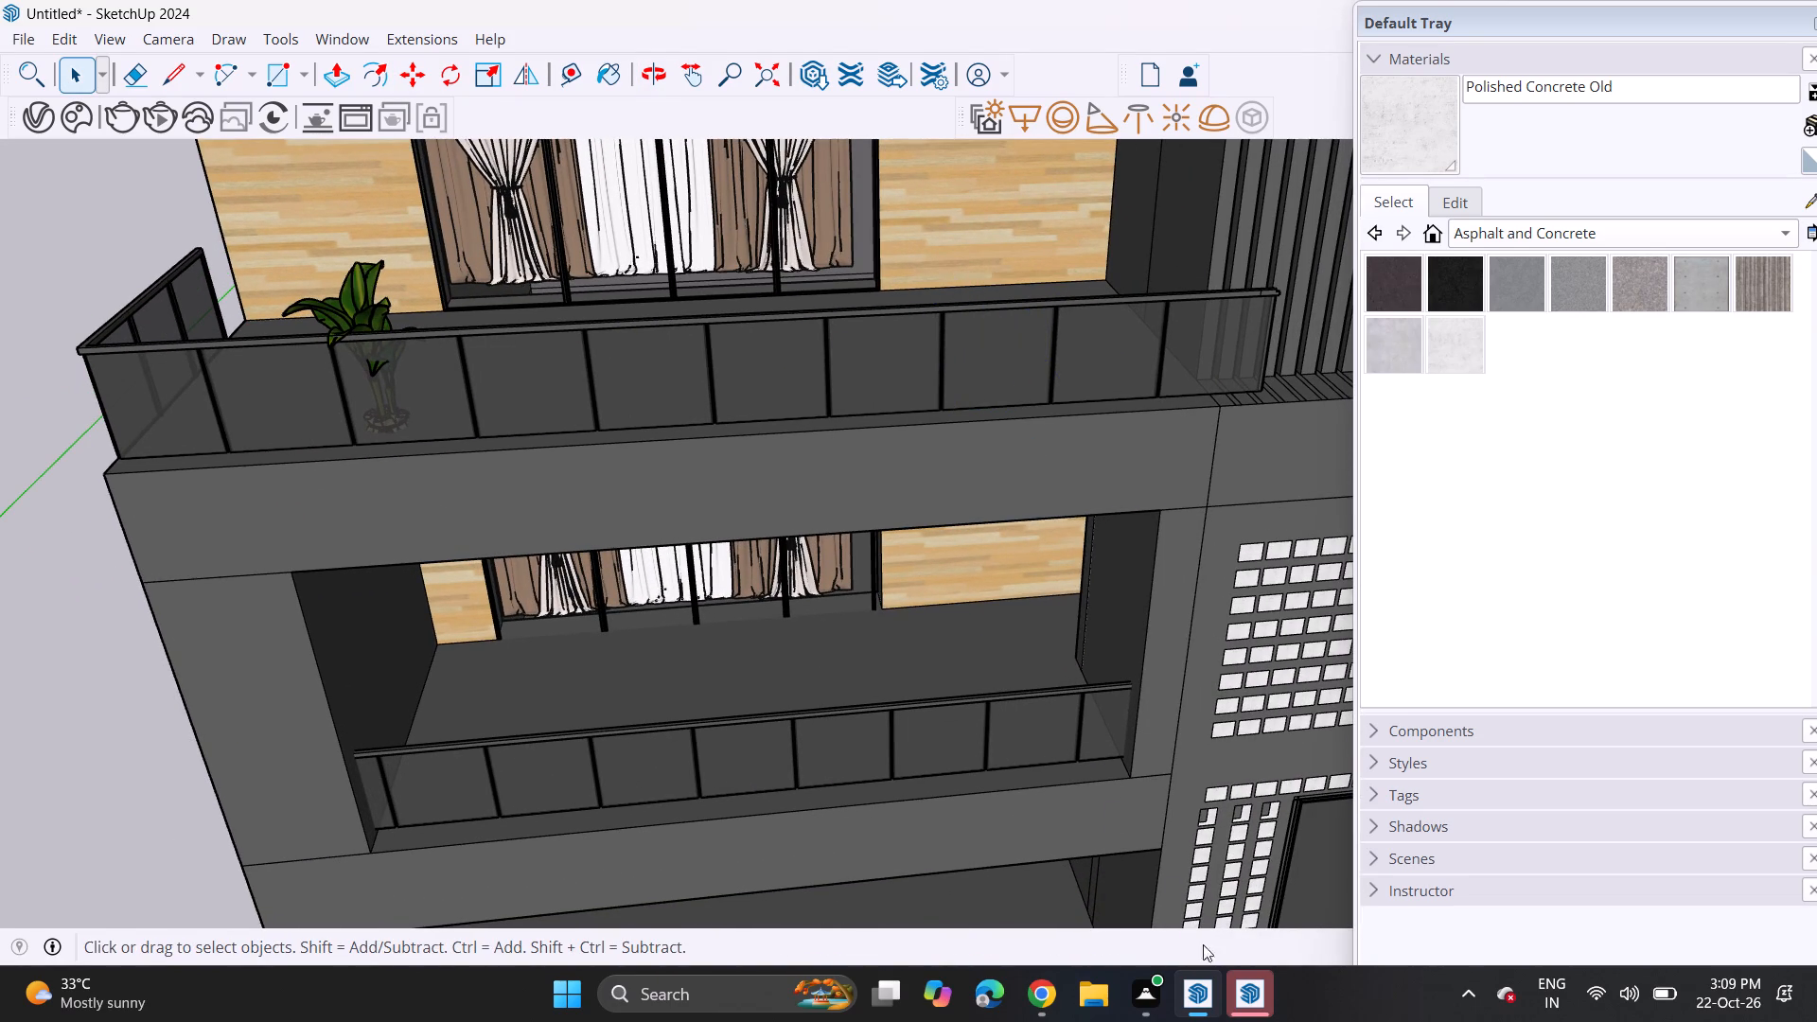
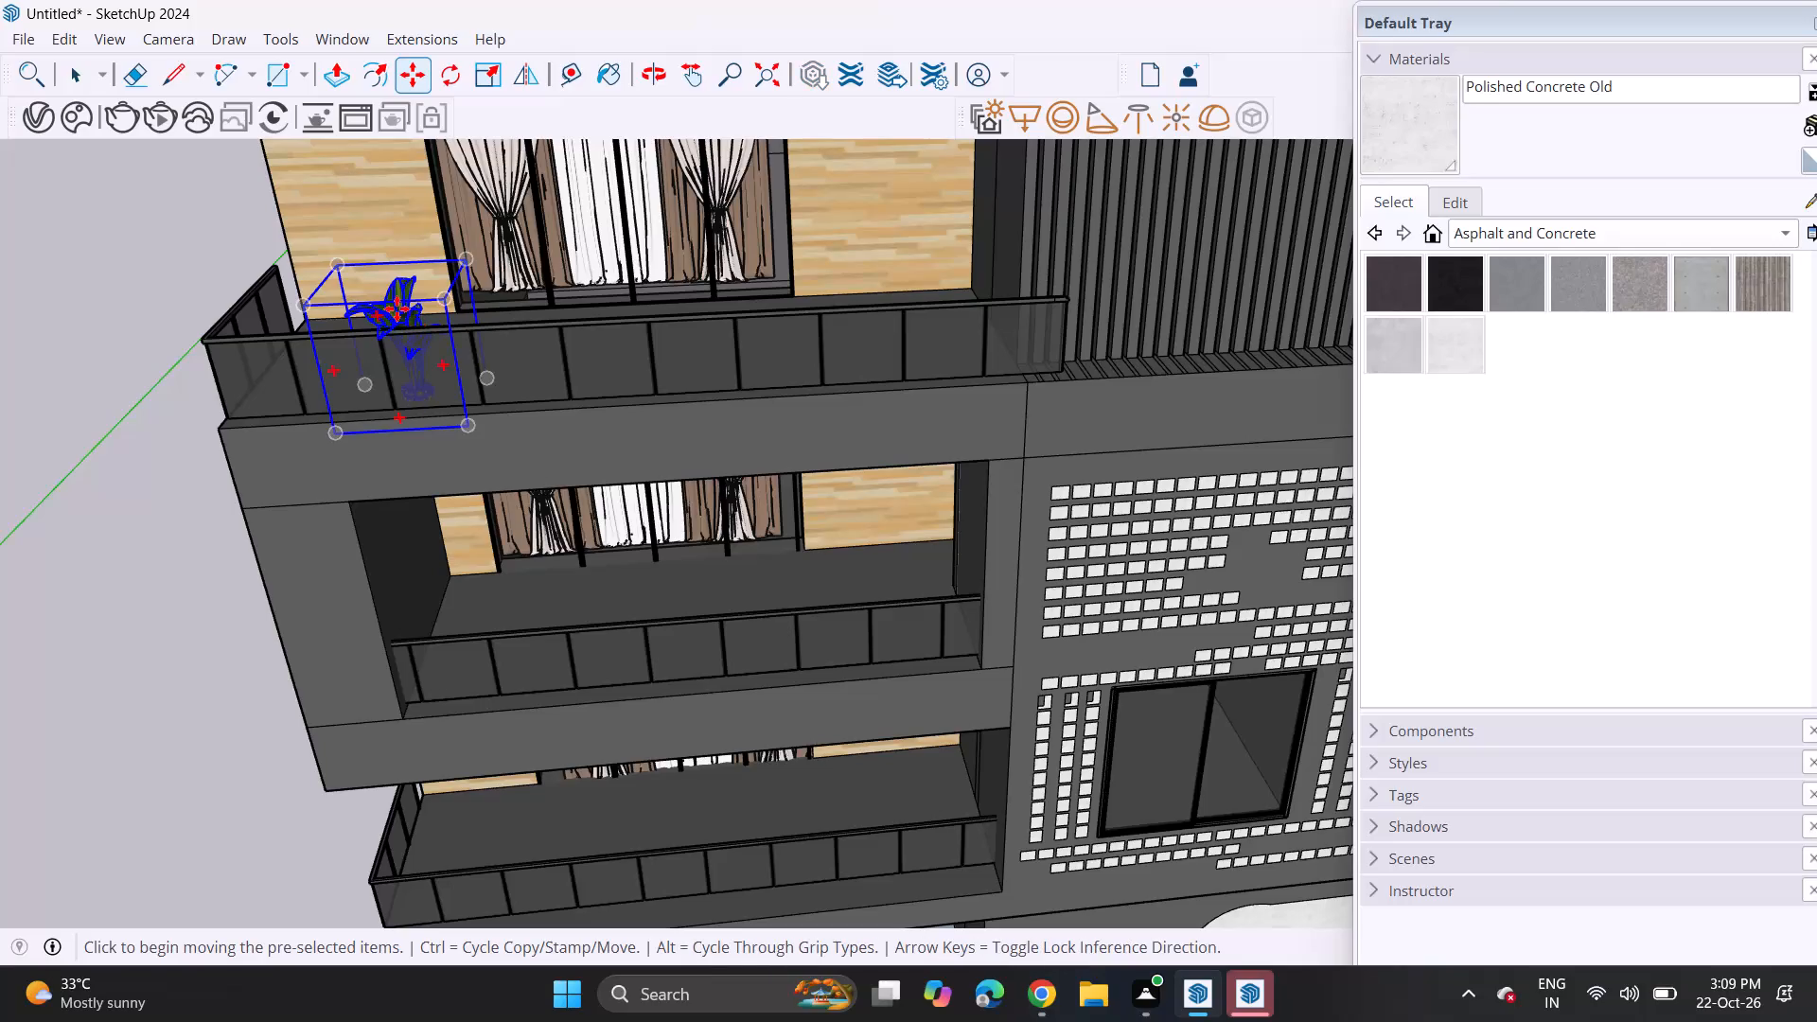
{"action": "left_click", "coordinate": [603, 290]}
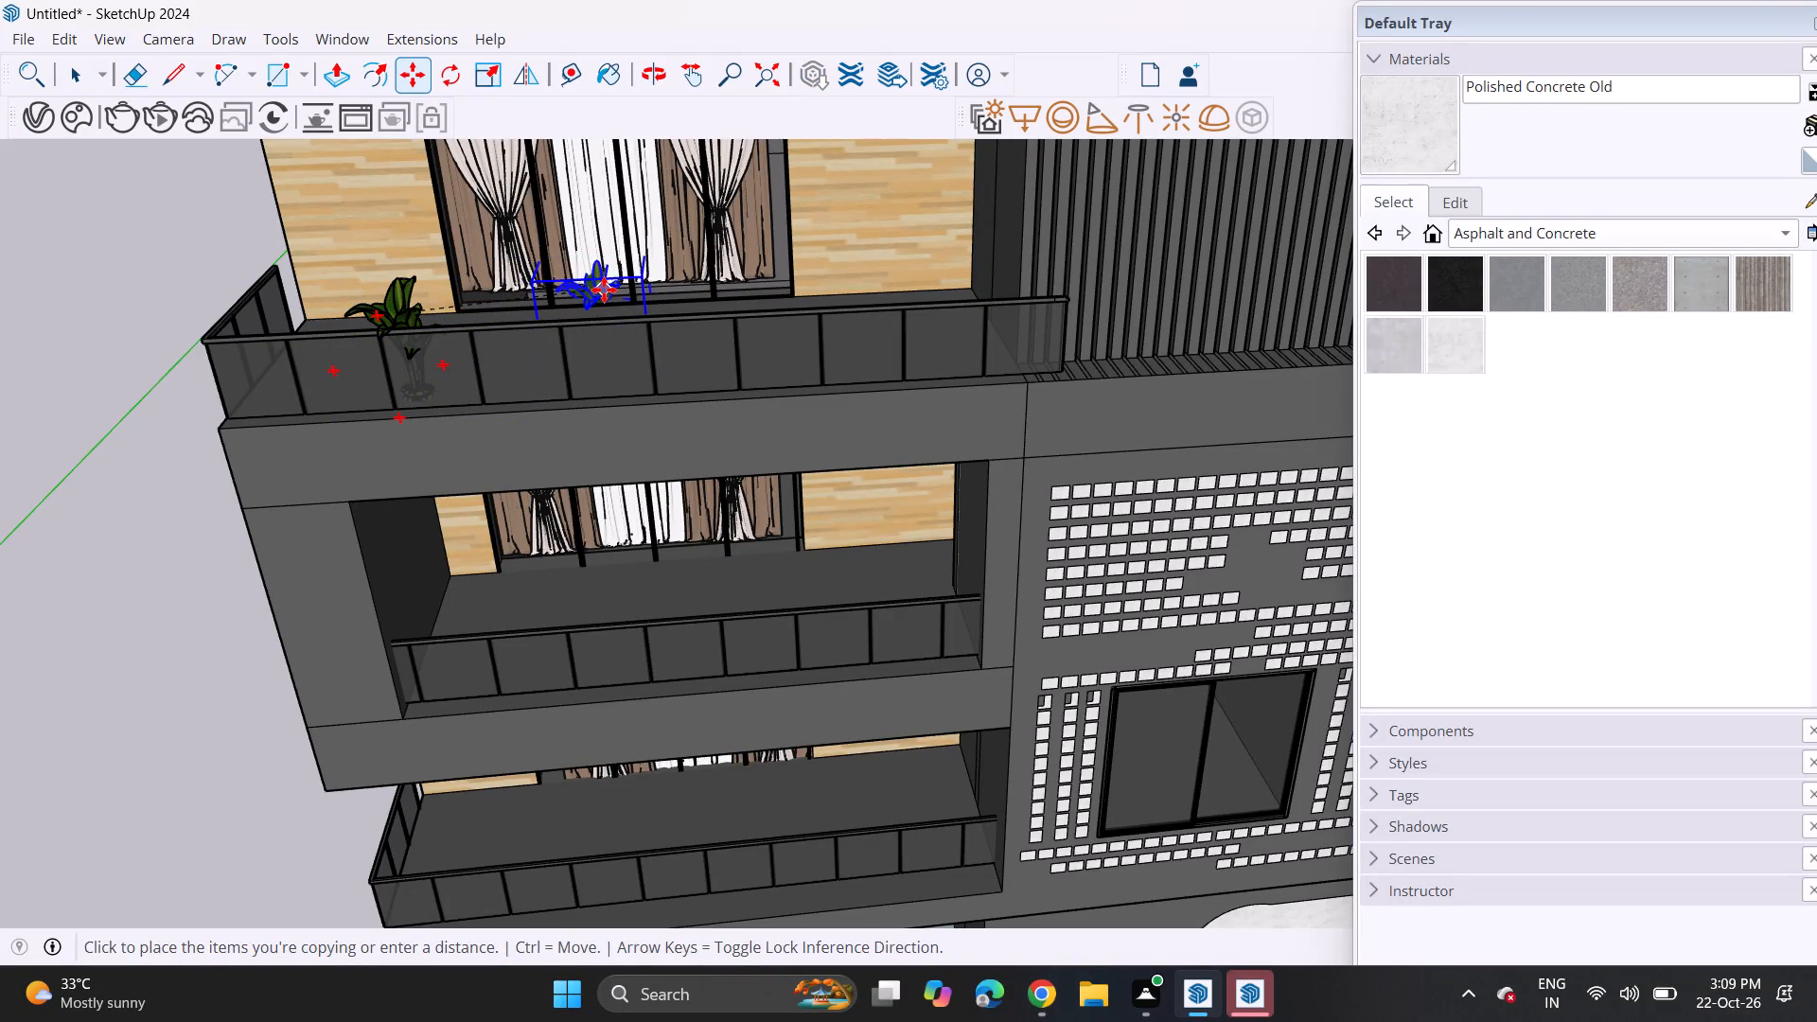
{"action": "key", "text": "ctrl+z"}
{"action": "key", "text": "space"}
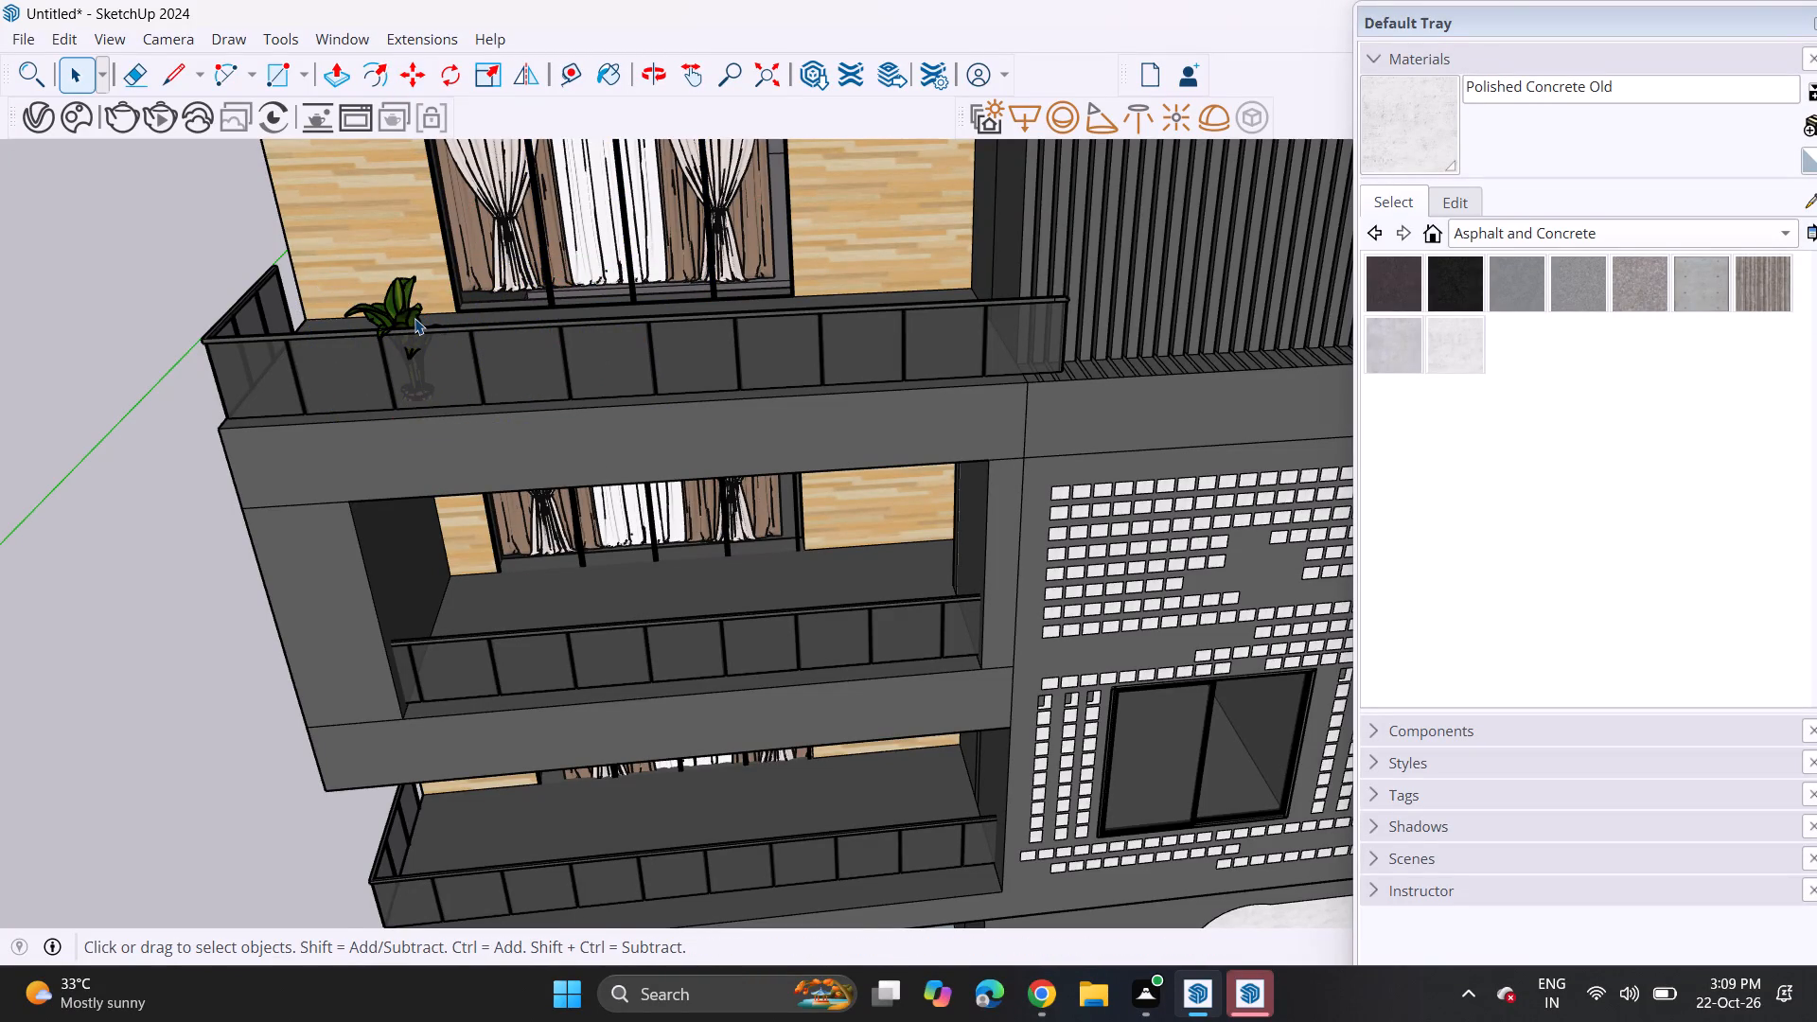
Copy the enlarged potted plant to three more positions along the top-floor balcony behind the railing.
{"action": "left_click", "coordinate": [415, 318]}
{"action": "key", "text": "m"}
{"action": "left_click", "coordinate": [411, 318]}
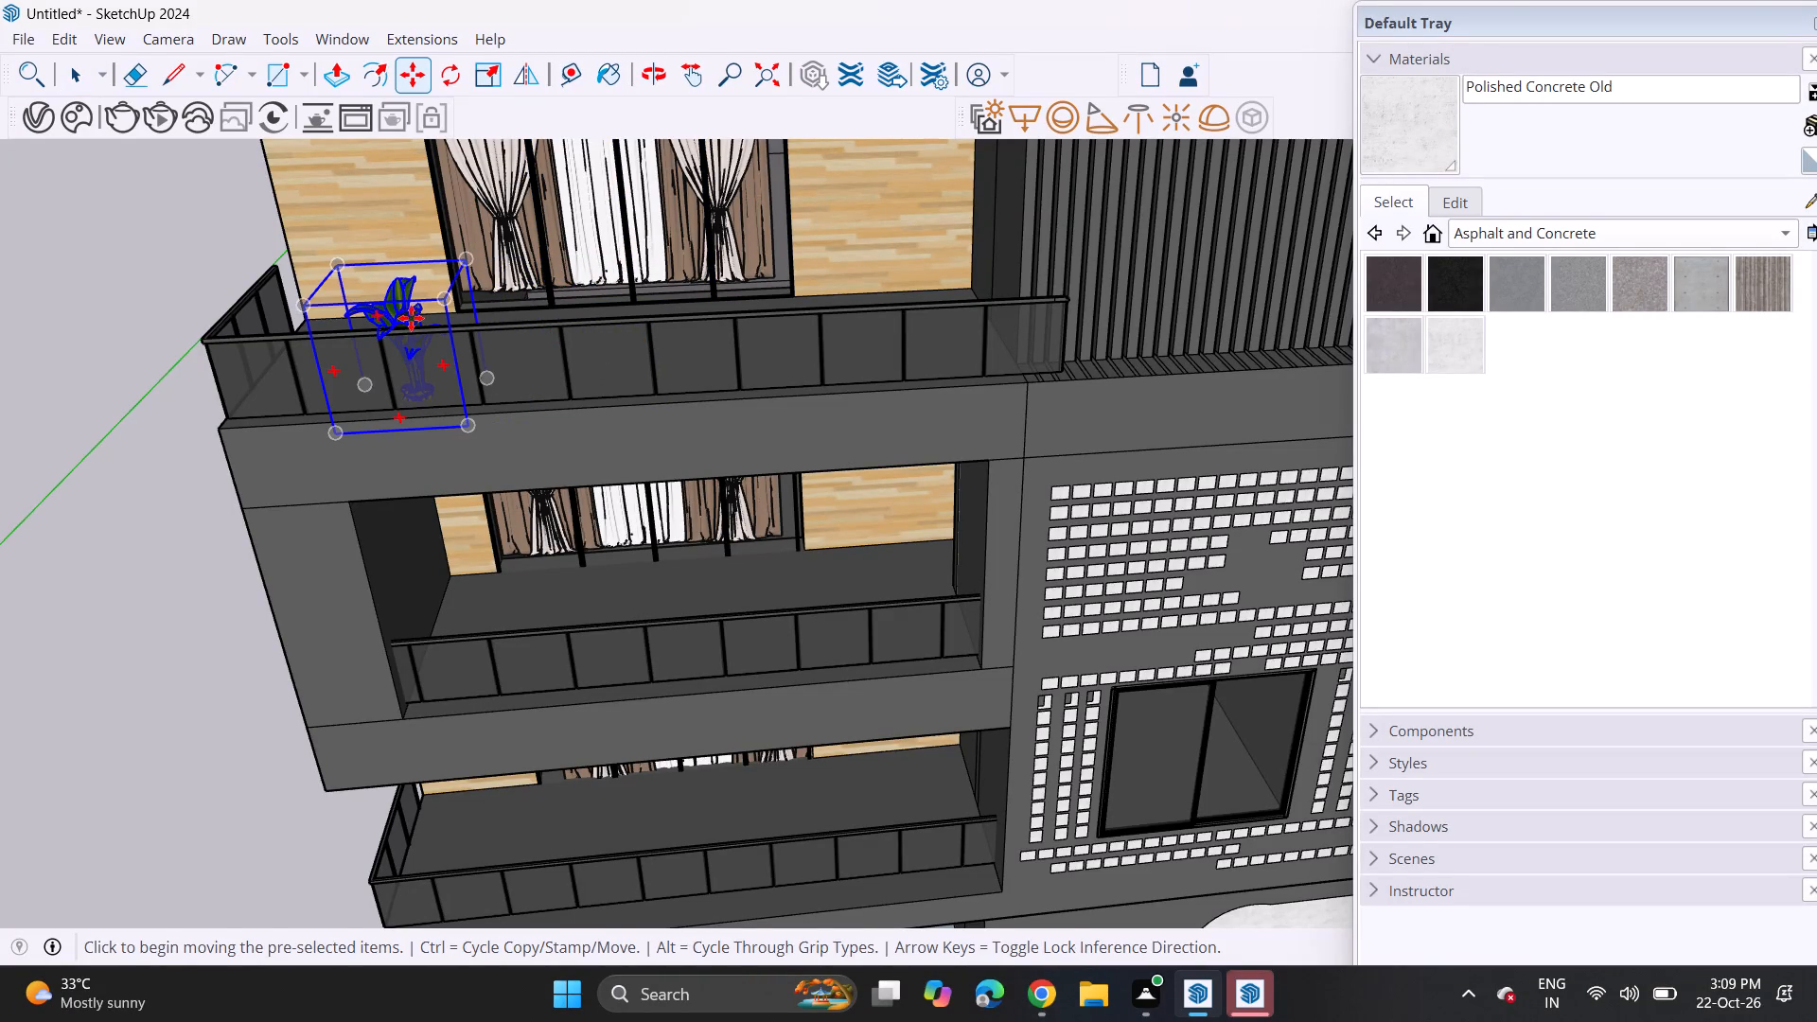
{"action": "left_click", "coordinate": [656, 294]}
{"action": "left_click", "coordinate": [639, 288]}
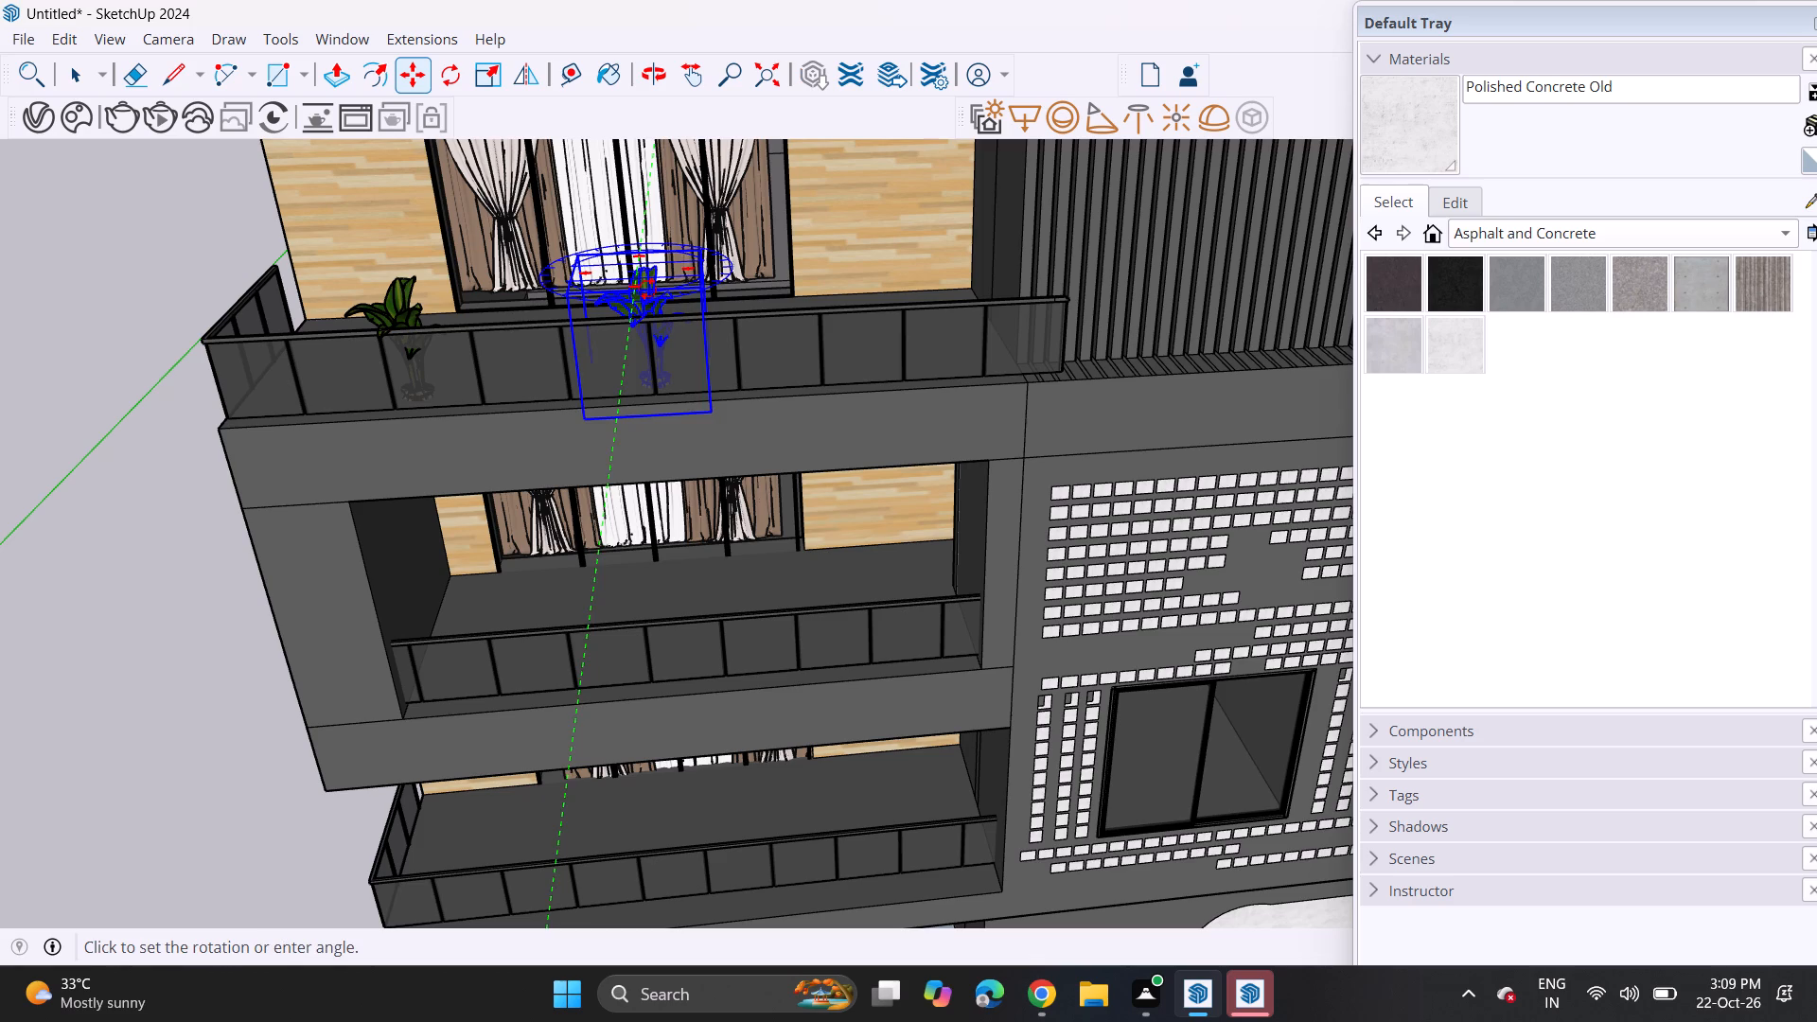
{"action": "left_click", "coordinate": [644, 303]}
{"action": "left_click", "coordinate": [646, 304]}
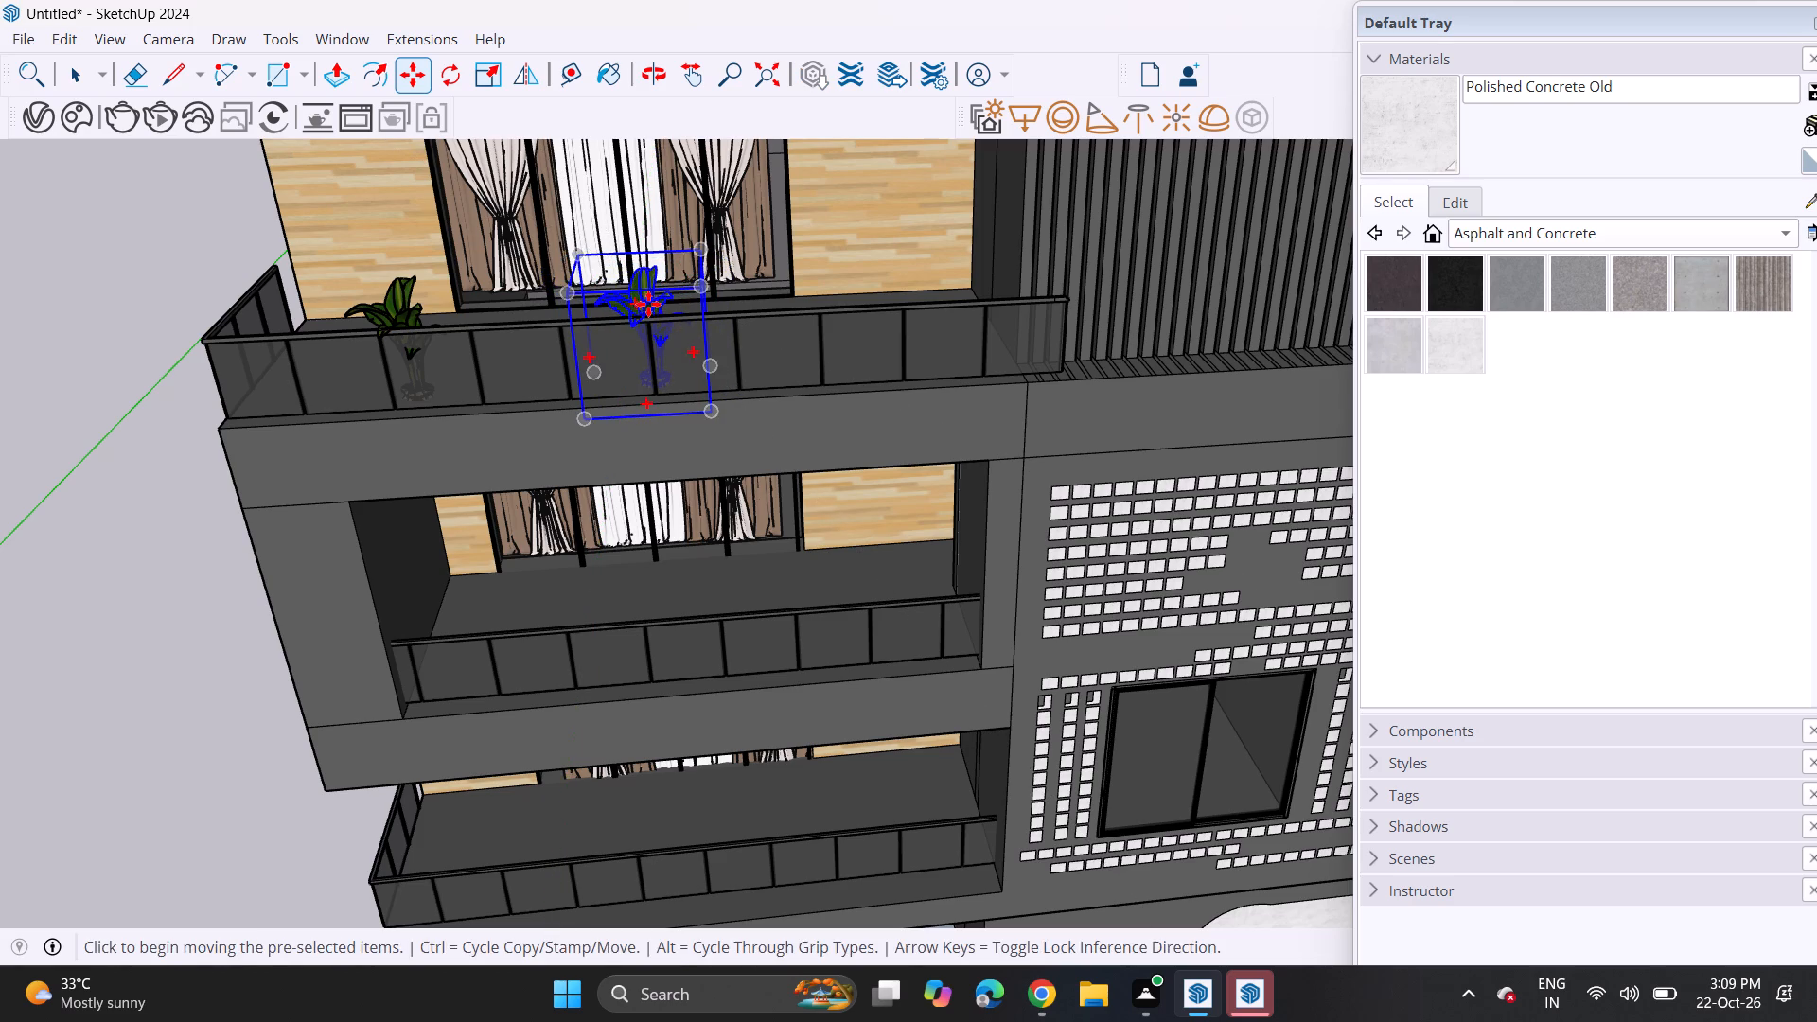
{"action": "left_click", "coordinate": [959, 280]}
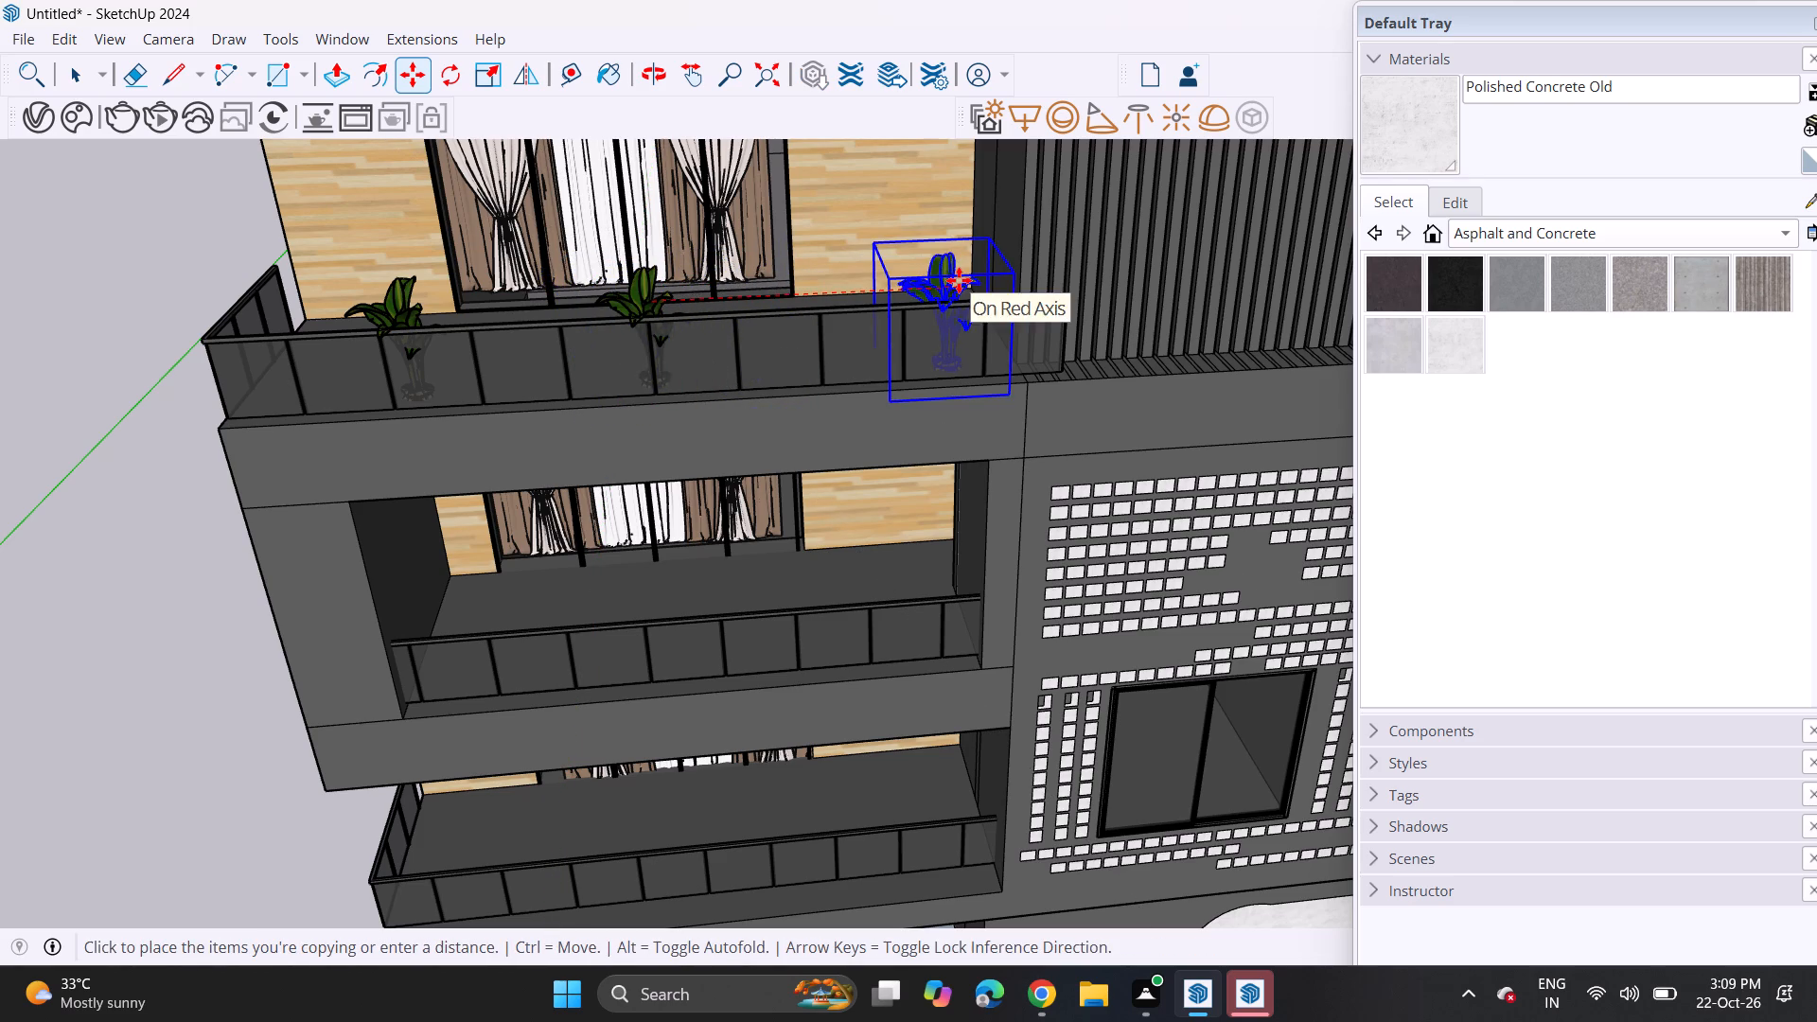
{"action": "left_click", "coordinate": [944, 285]}
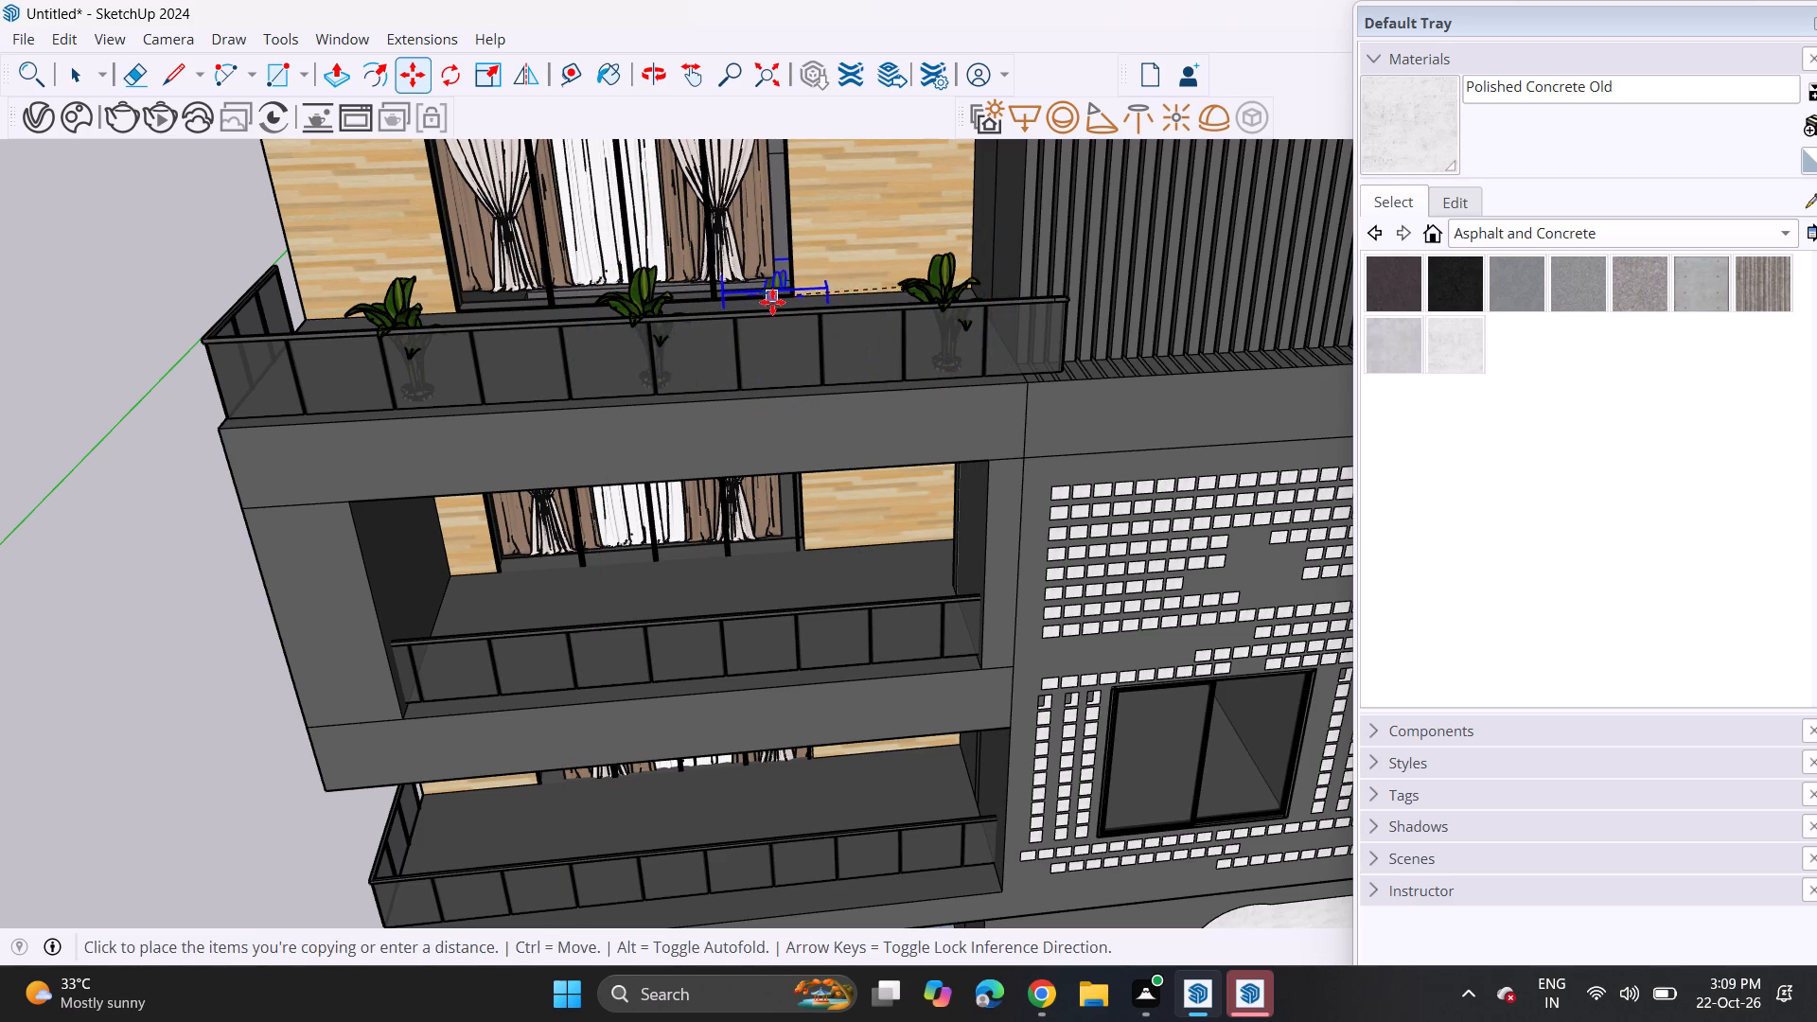
{"action": "left_click", "coordinate": [763, 309]}
Copy a top-floor plant down to the middle balcony and repeat it there to make a row of four behind the railing.
{"action": "left_click", "coordinate": [775, 313]}
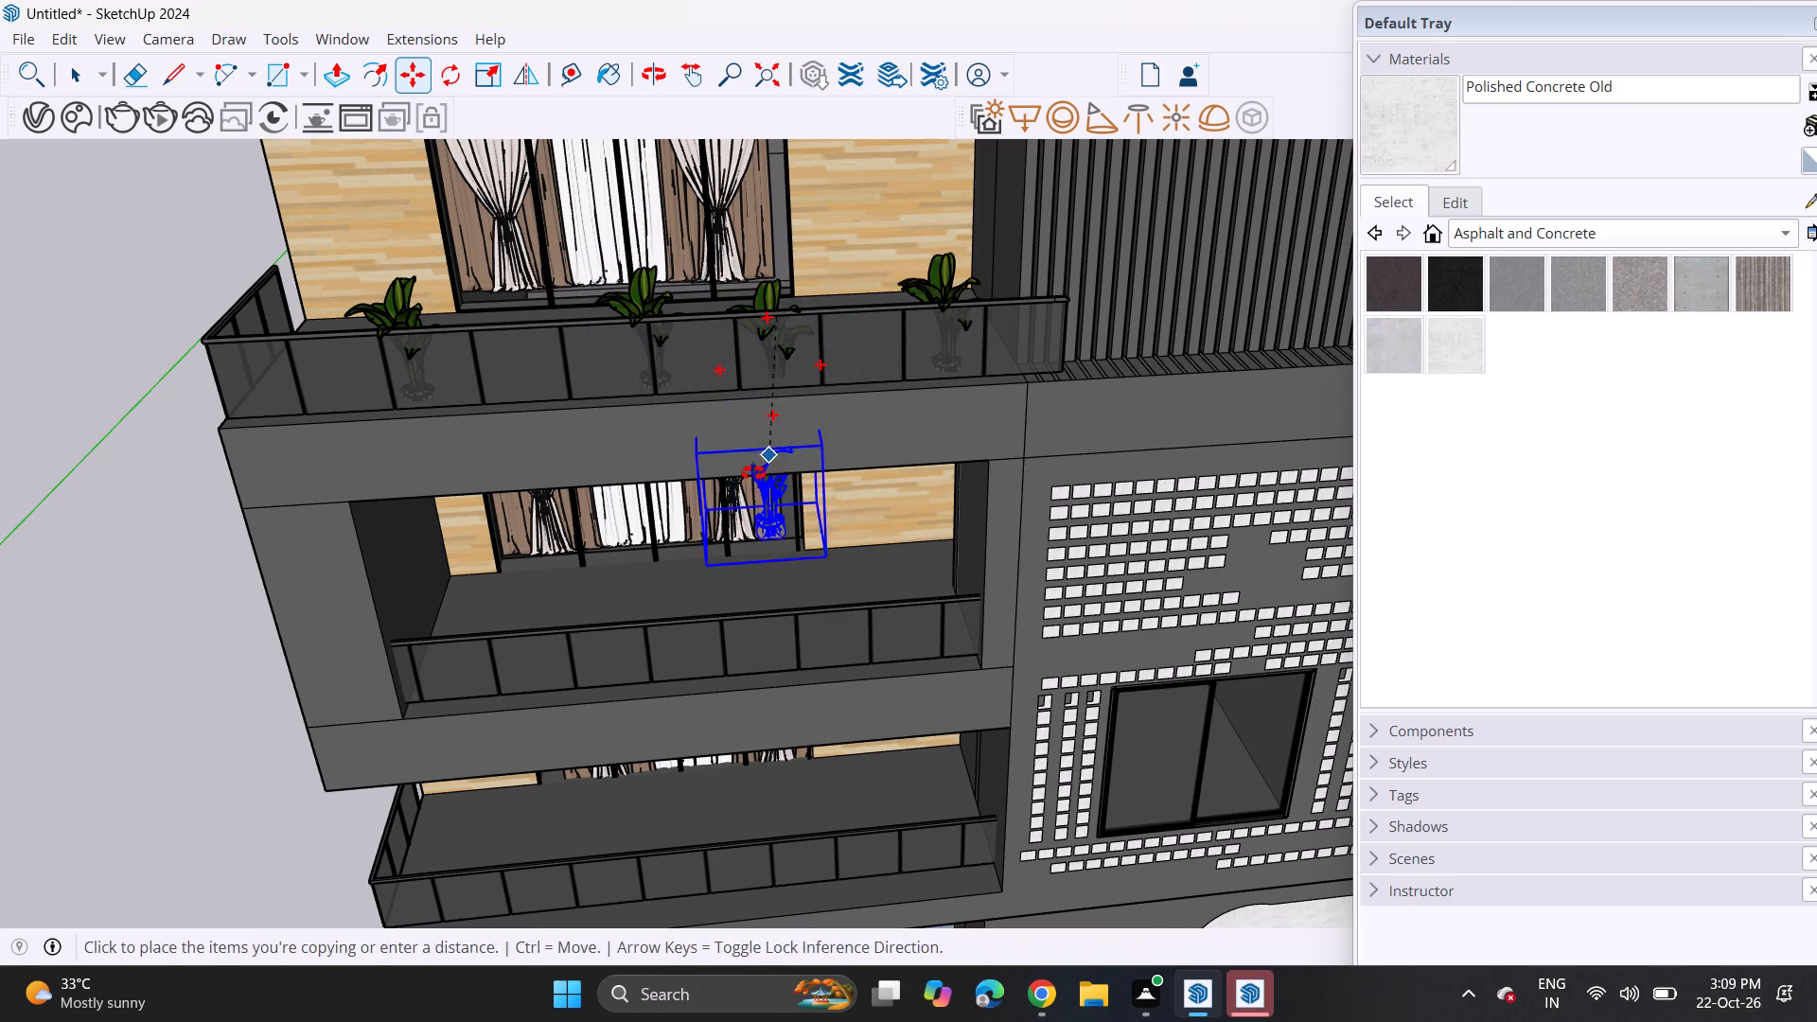
{"action": "middle_click_drag", "start_coordinate": [753, 473], "coordinate": [695, 378], "text": "shift"}
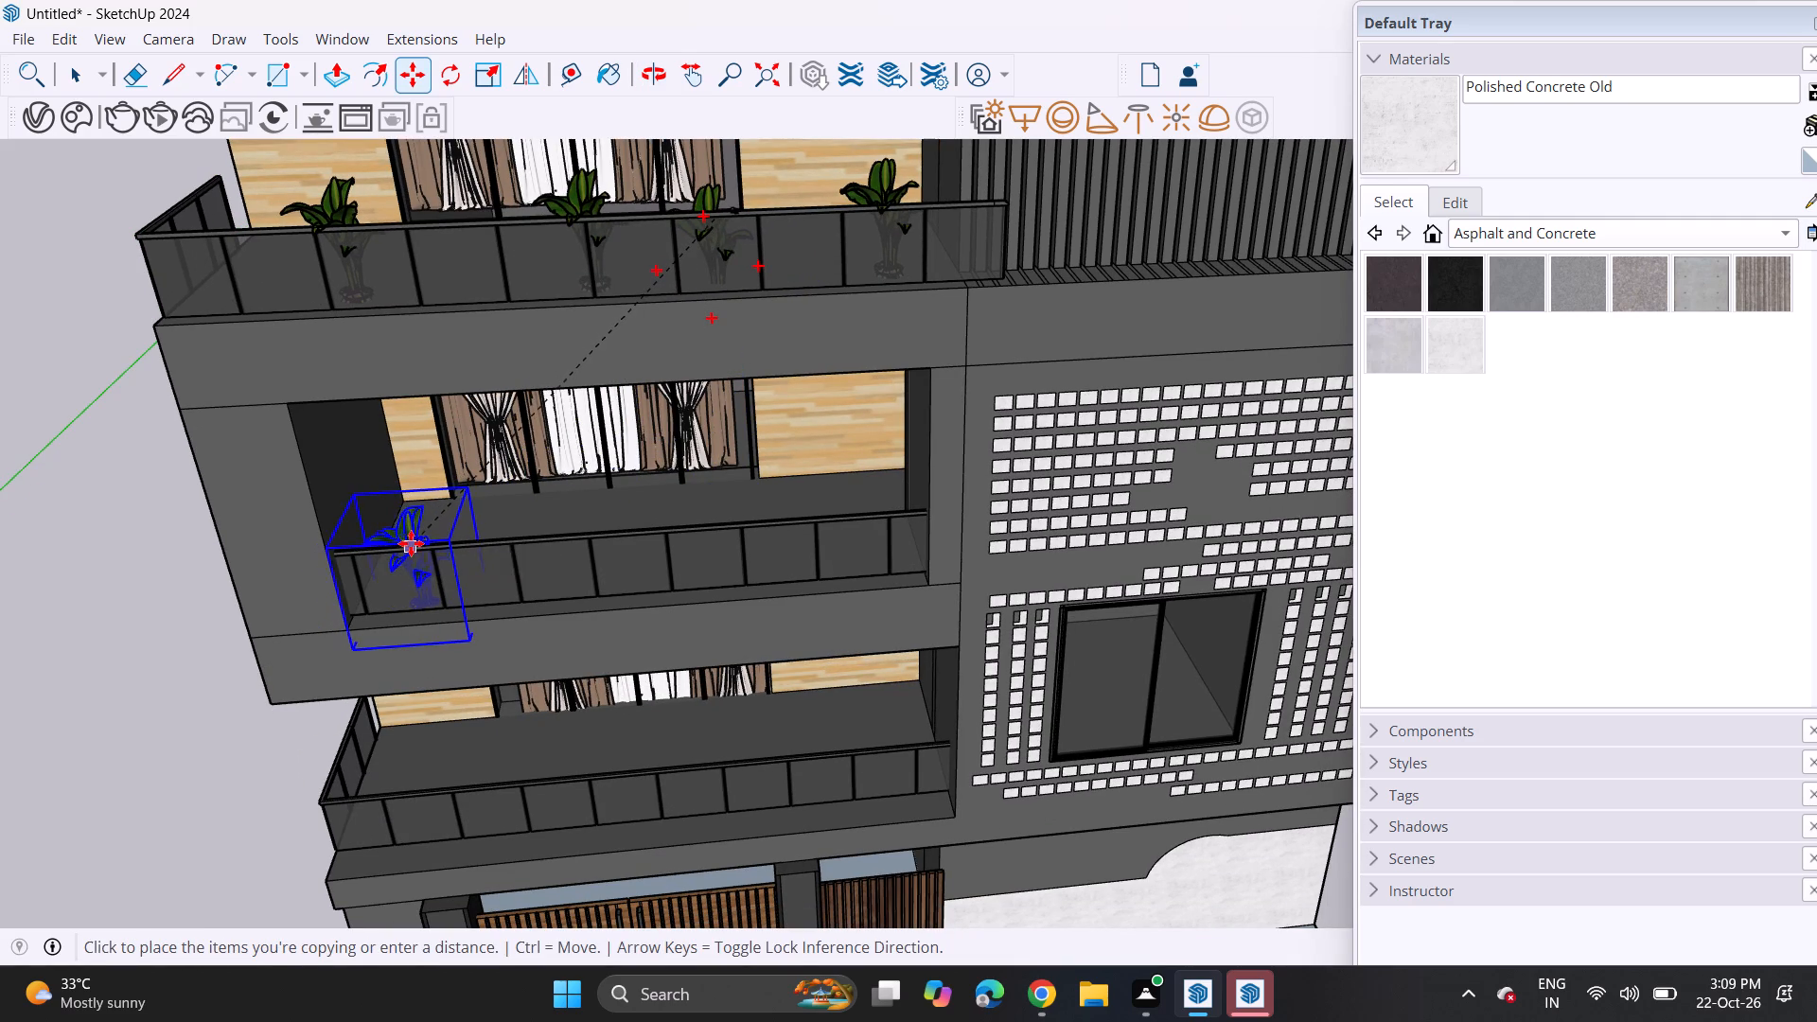
{"action": "left_click", "coordinate": [414, 541]}
{"action": "left_click", "coordinate": [415, 540], "text": "ctrl"}
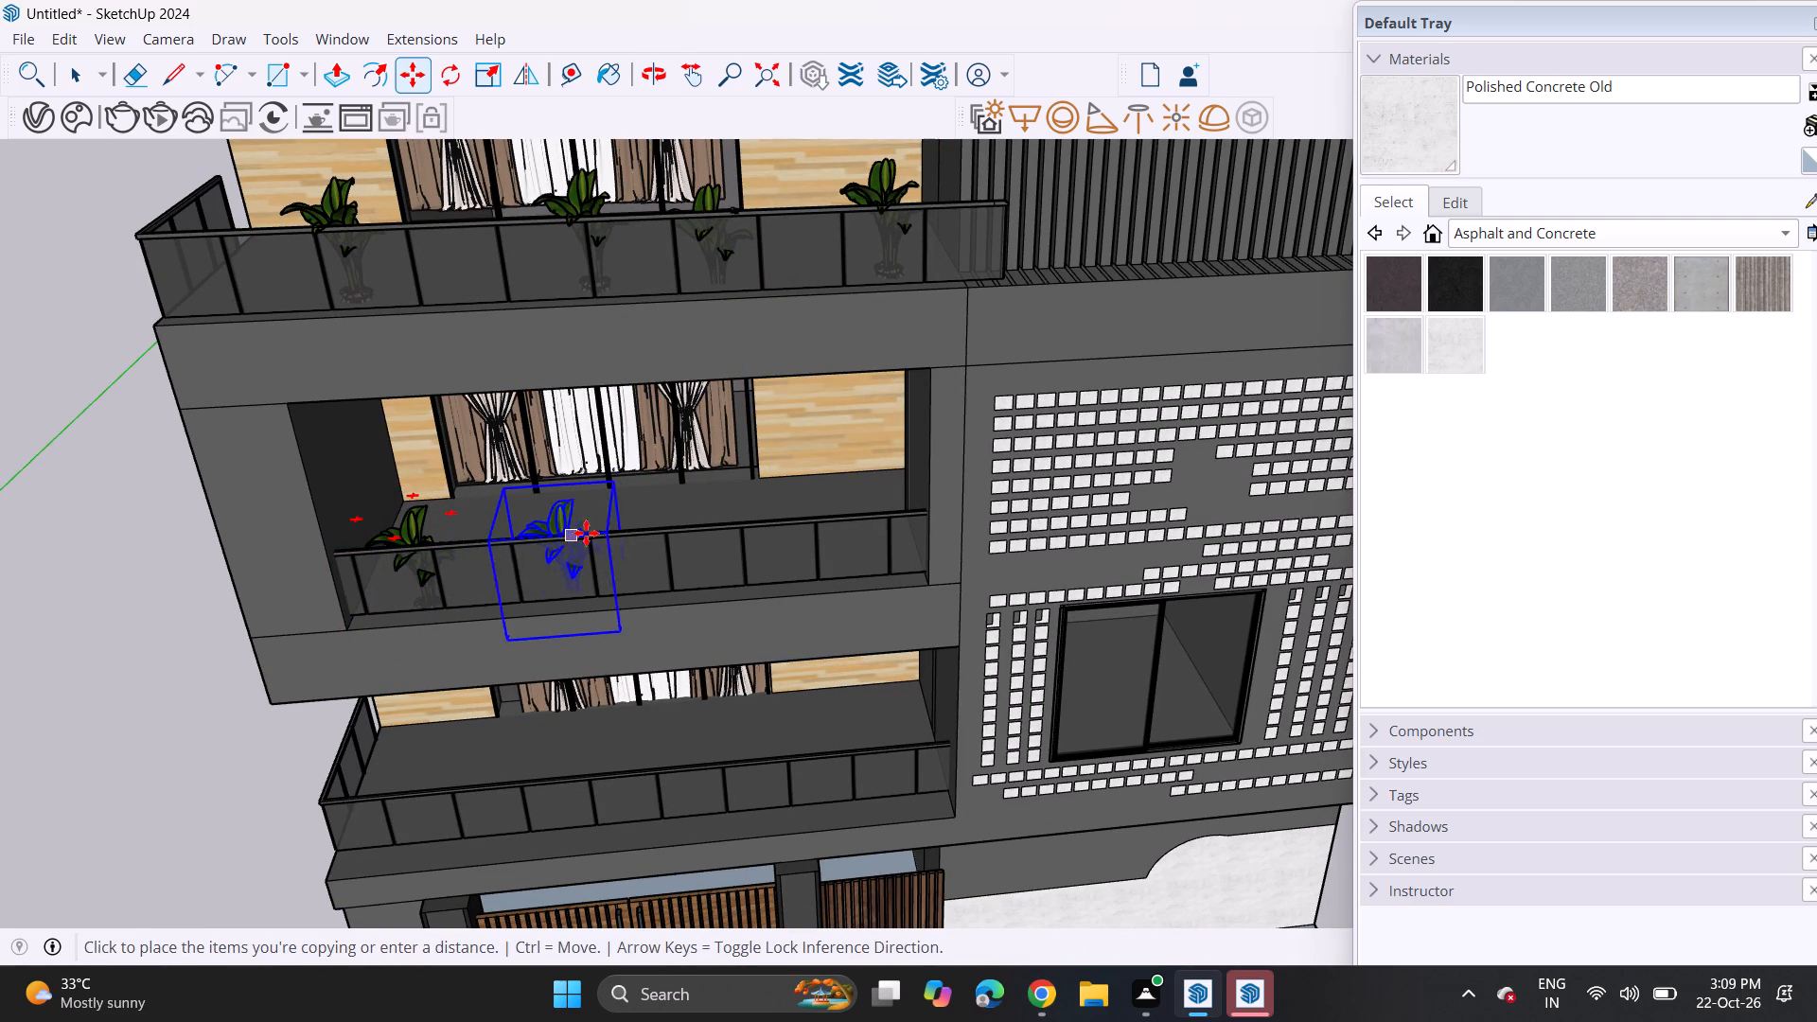
{"action": "left_click", "coordinate": [580, 529]}
{"action": "left_click", "coordinate": [578, 530]}
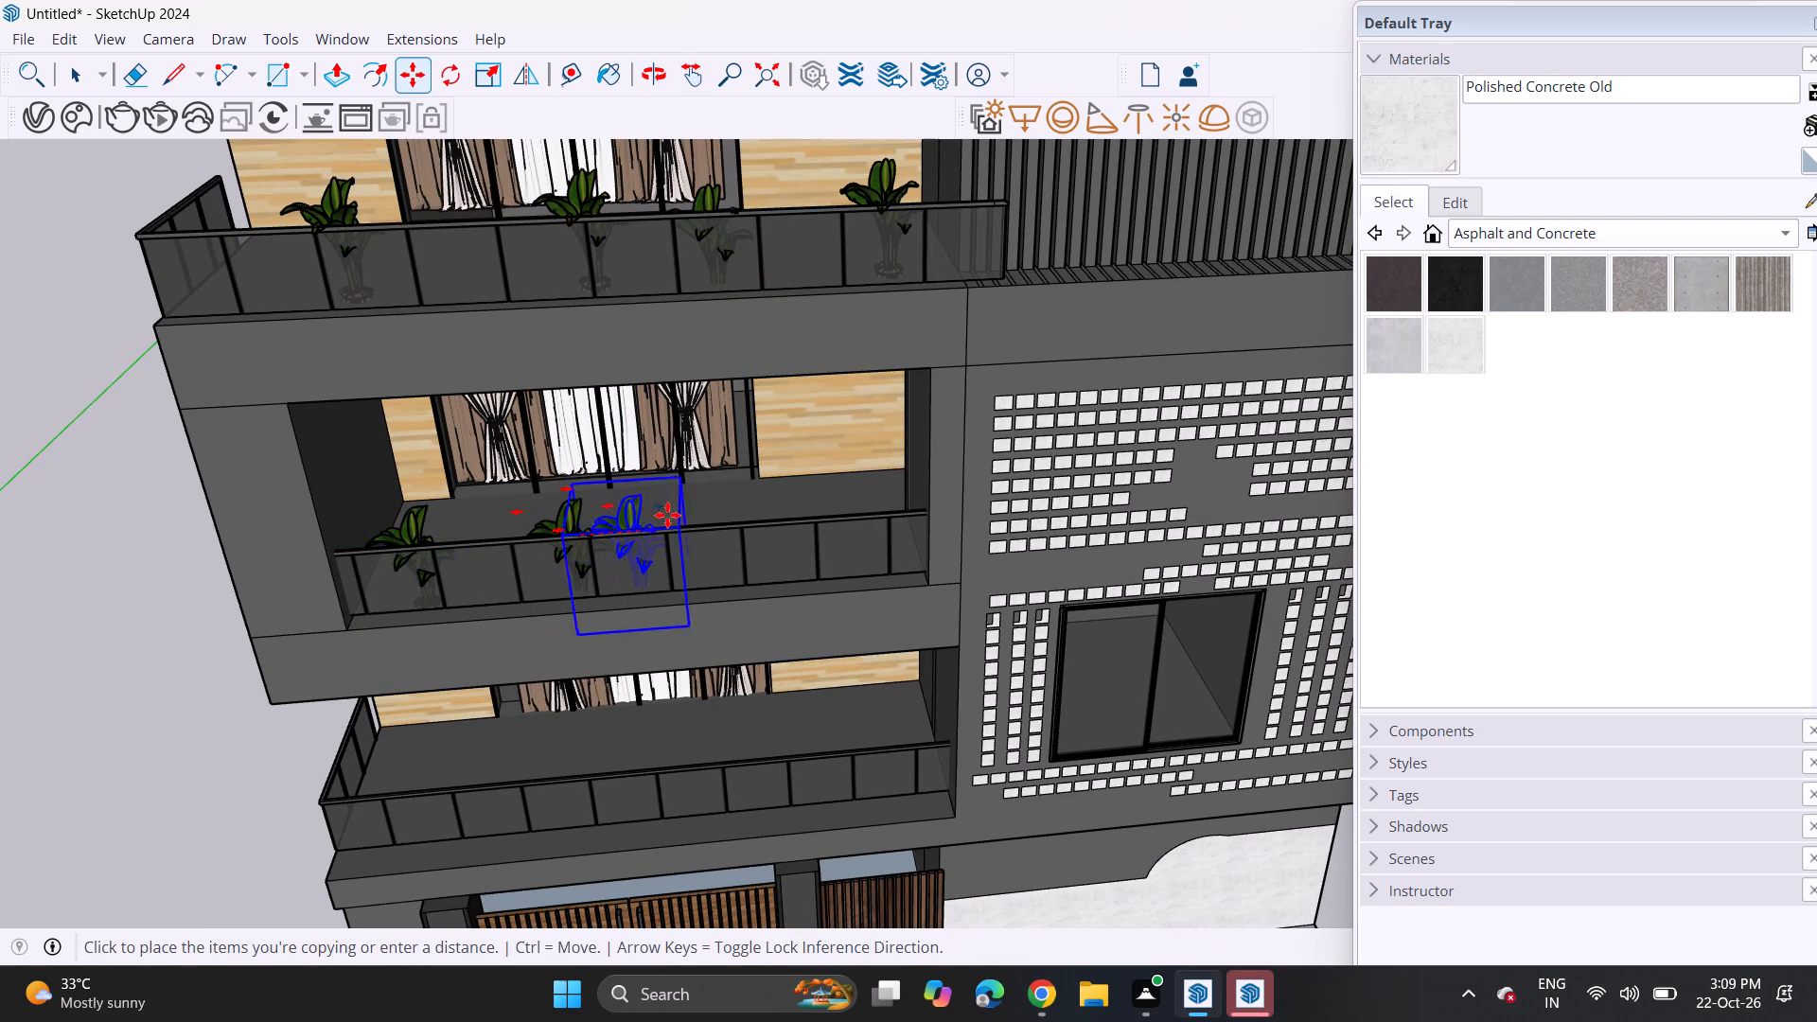
{"action": "left_click", "coordinate": [743, 520]}
{"action": "left_click", "coordinate": [732, 514]}
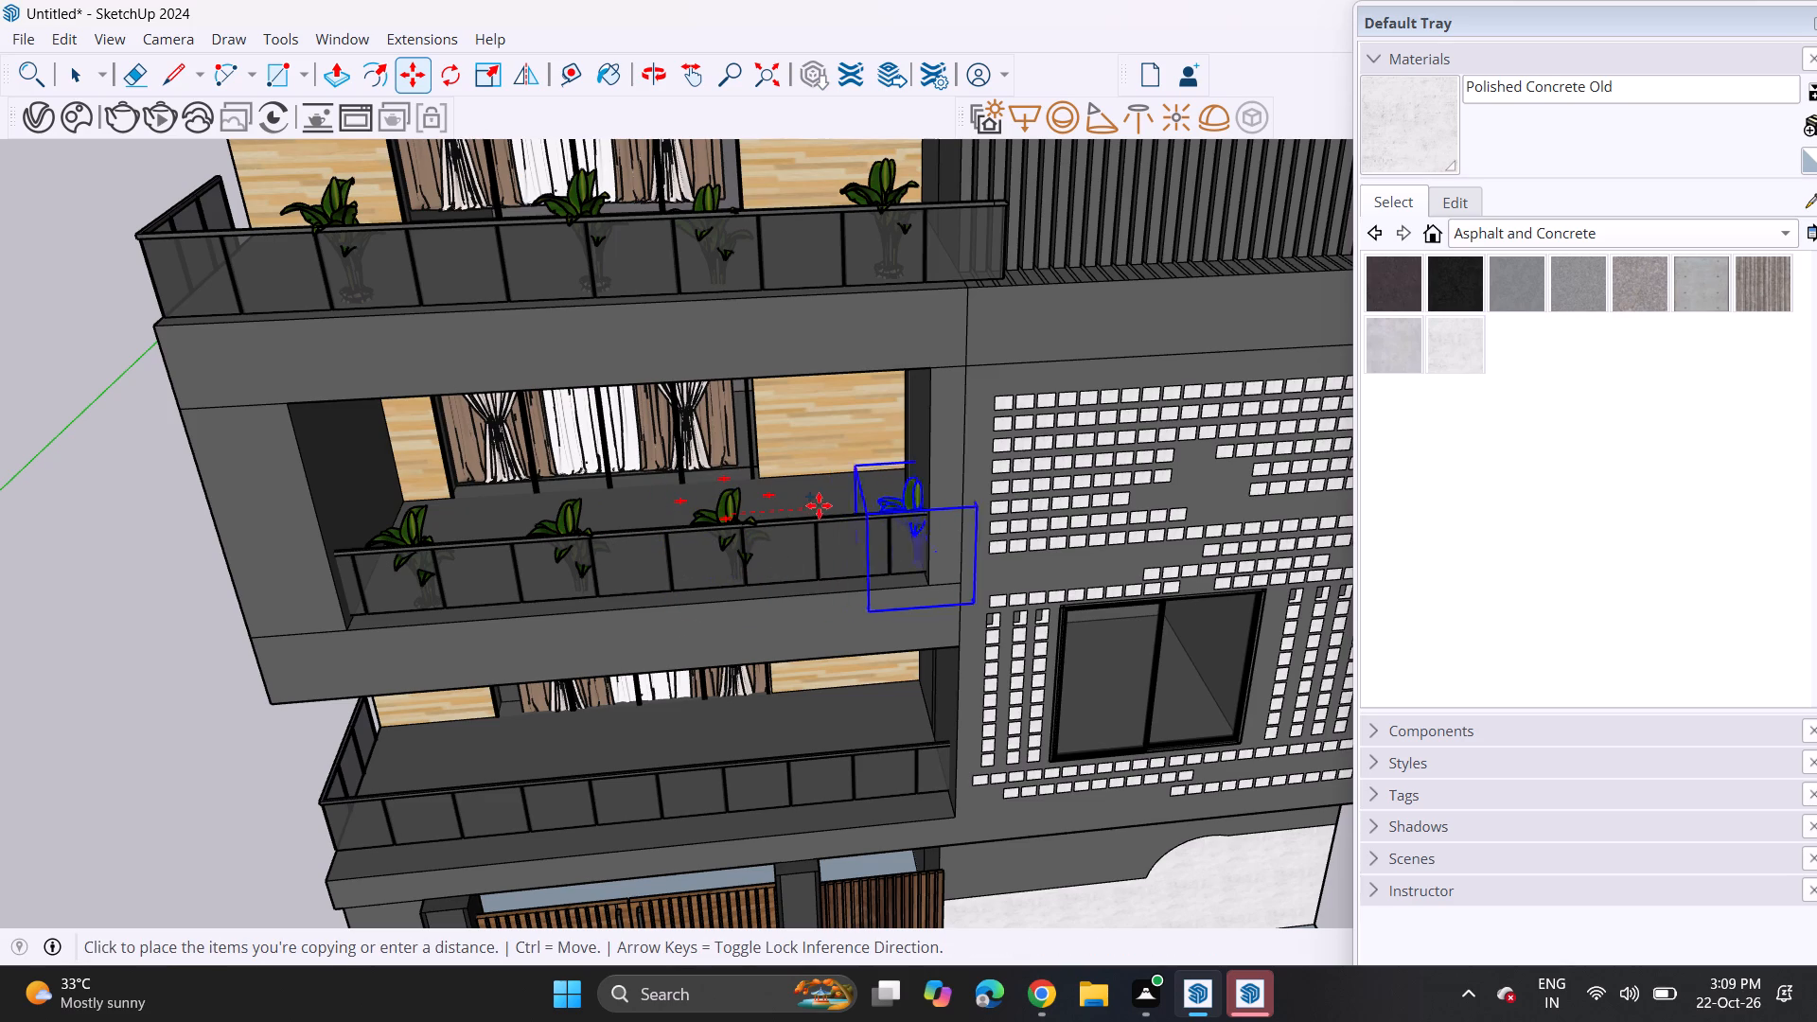
{"action": "left_click", "coordinate": [785, 502]}
{"action": "scroll", "coordinate": [809, 522], "scroll_direction": "down", "scroll_amount": 3}
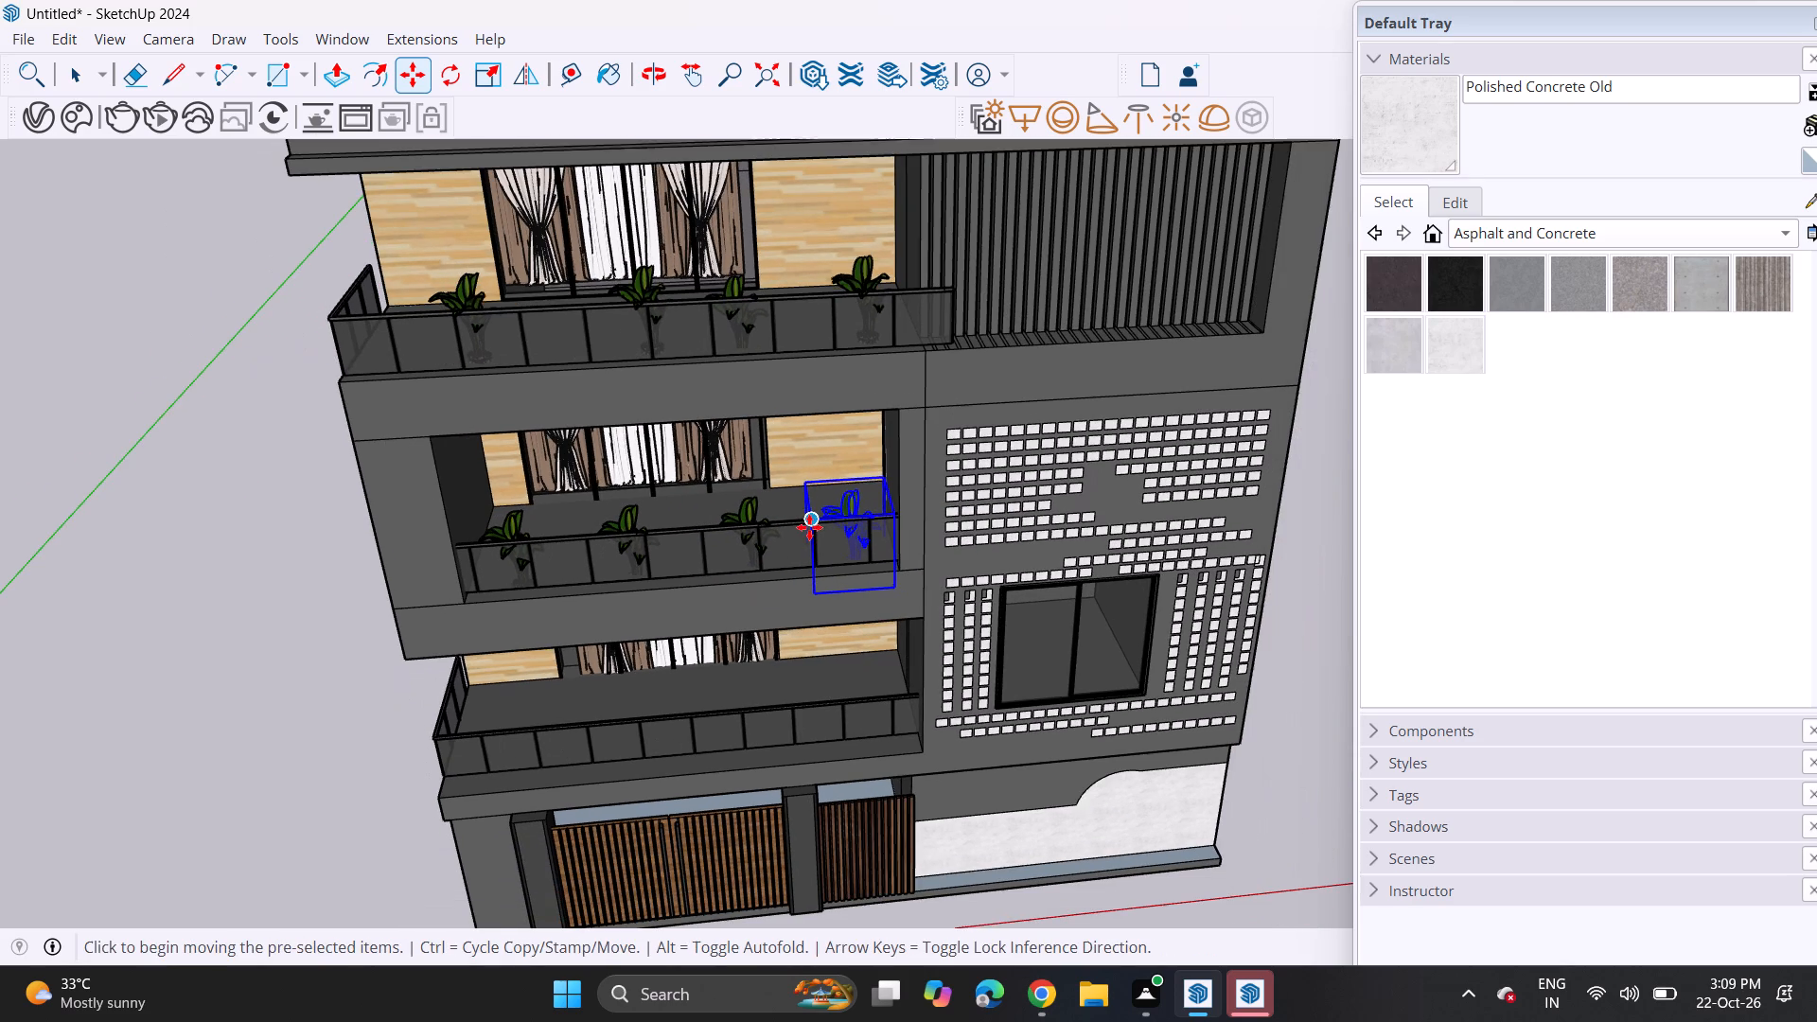
Copy the innermost middle-balcony plant down to the lowest balcony, beside the wall at its inner end.
{"action": "left_click", "coordinate": [842, 520]}
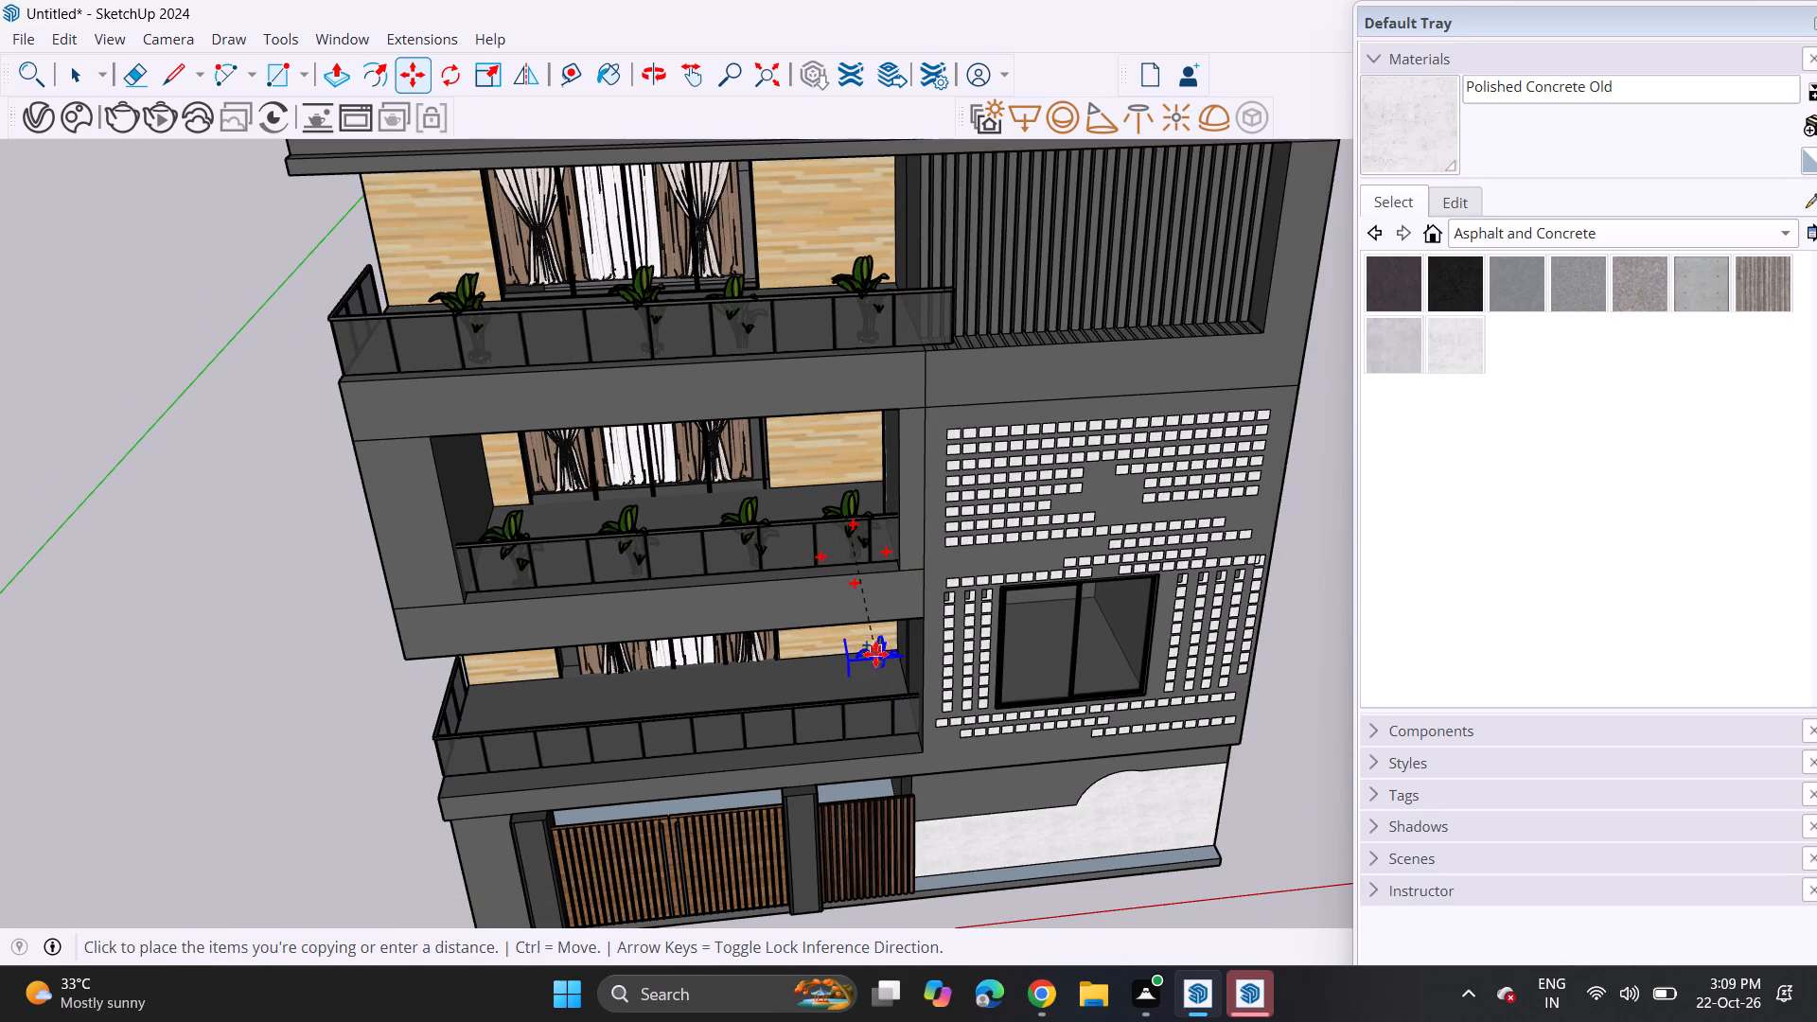
{"action": "middle_click_drag", "start_coordinate": [873, 667], "coordinate": [1420, 373]}
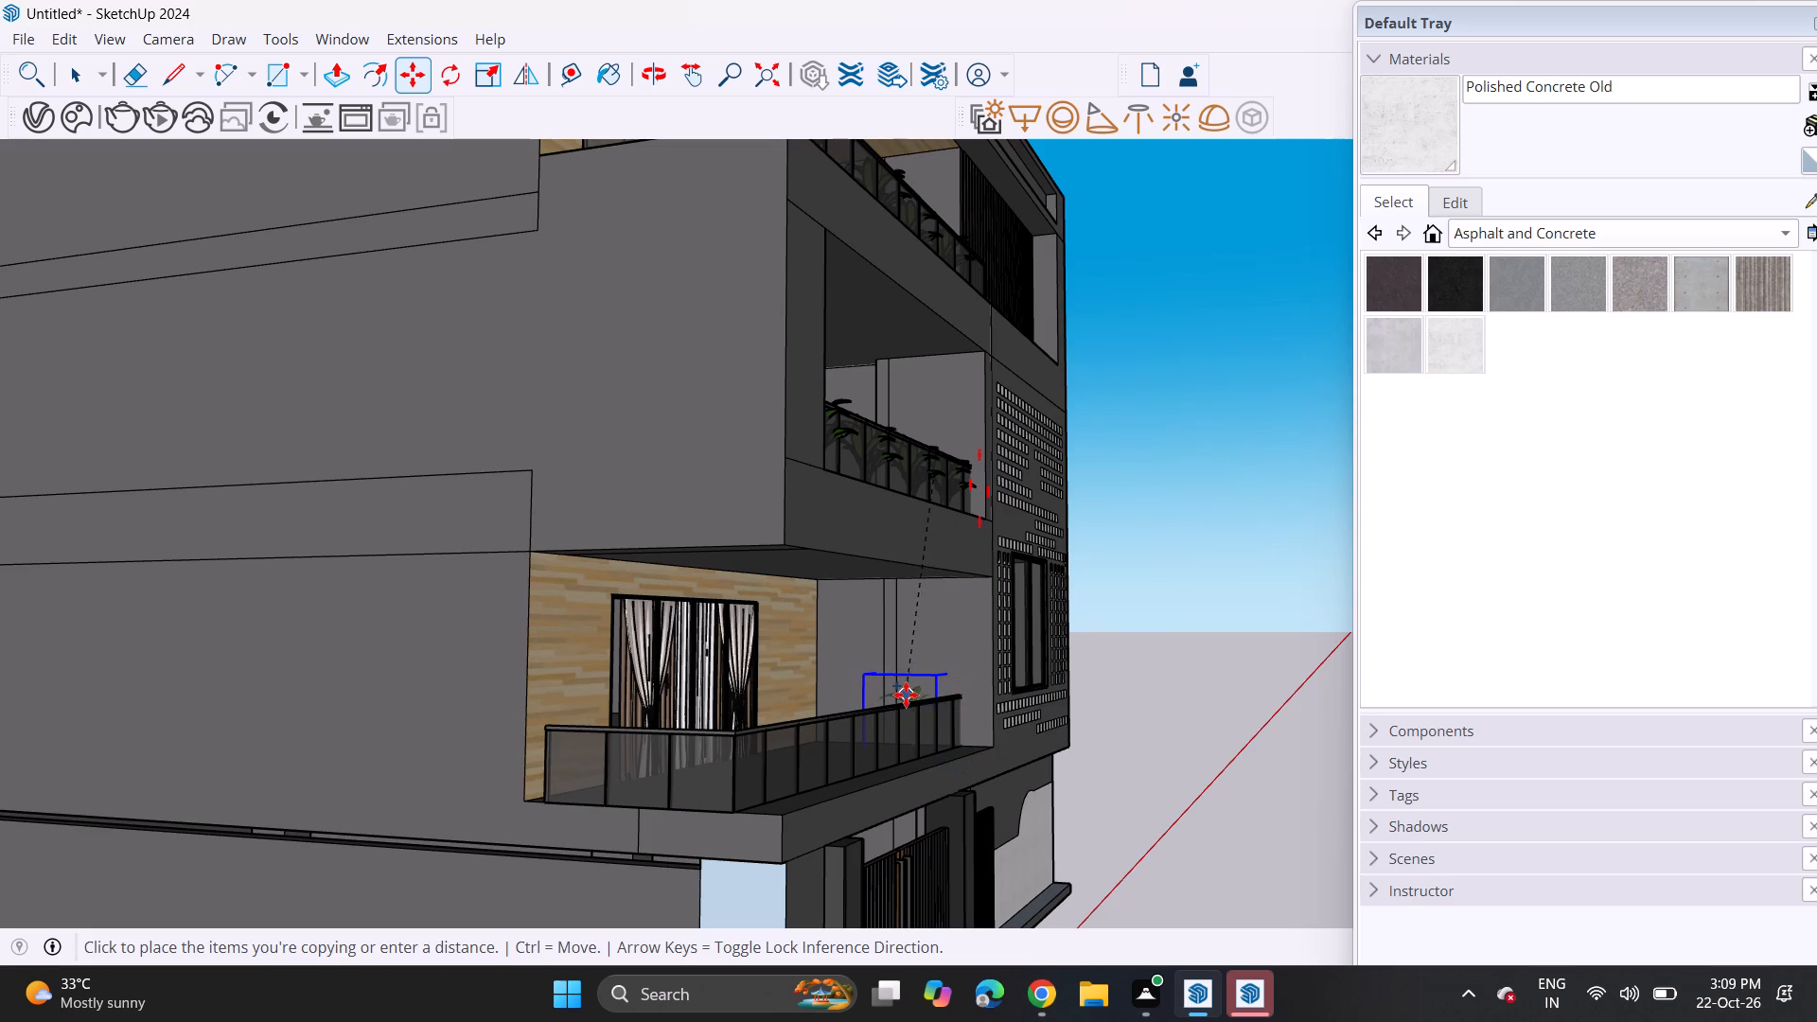
{"action": "middle_click_drag", "start_coordinate": [906, 695], "coordinate": [651, 791]}
{"action": "scroll", "coordinate": [835, 668], "scroll_direction": "up", "scroll_amount": 5}
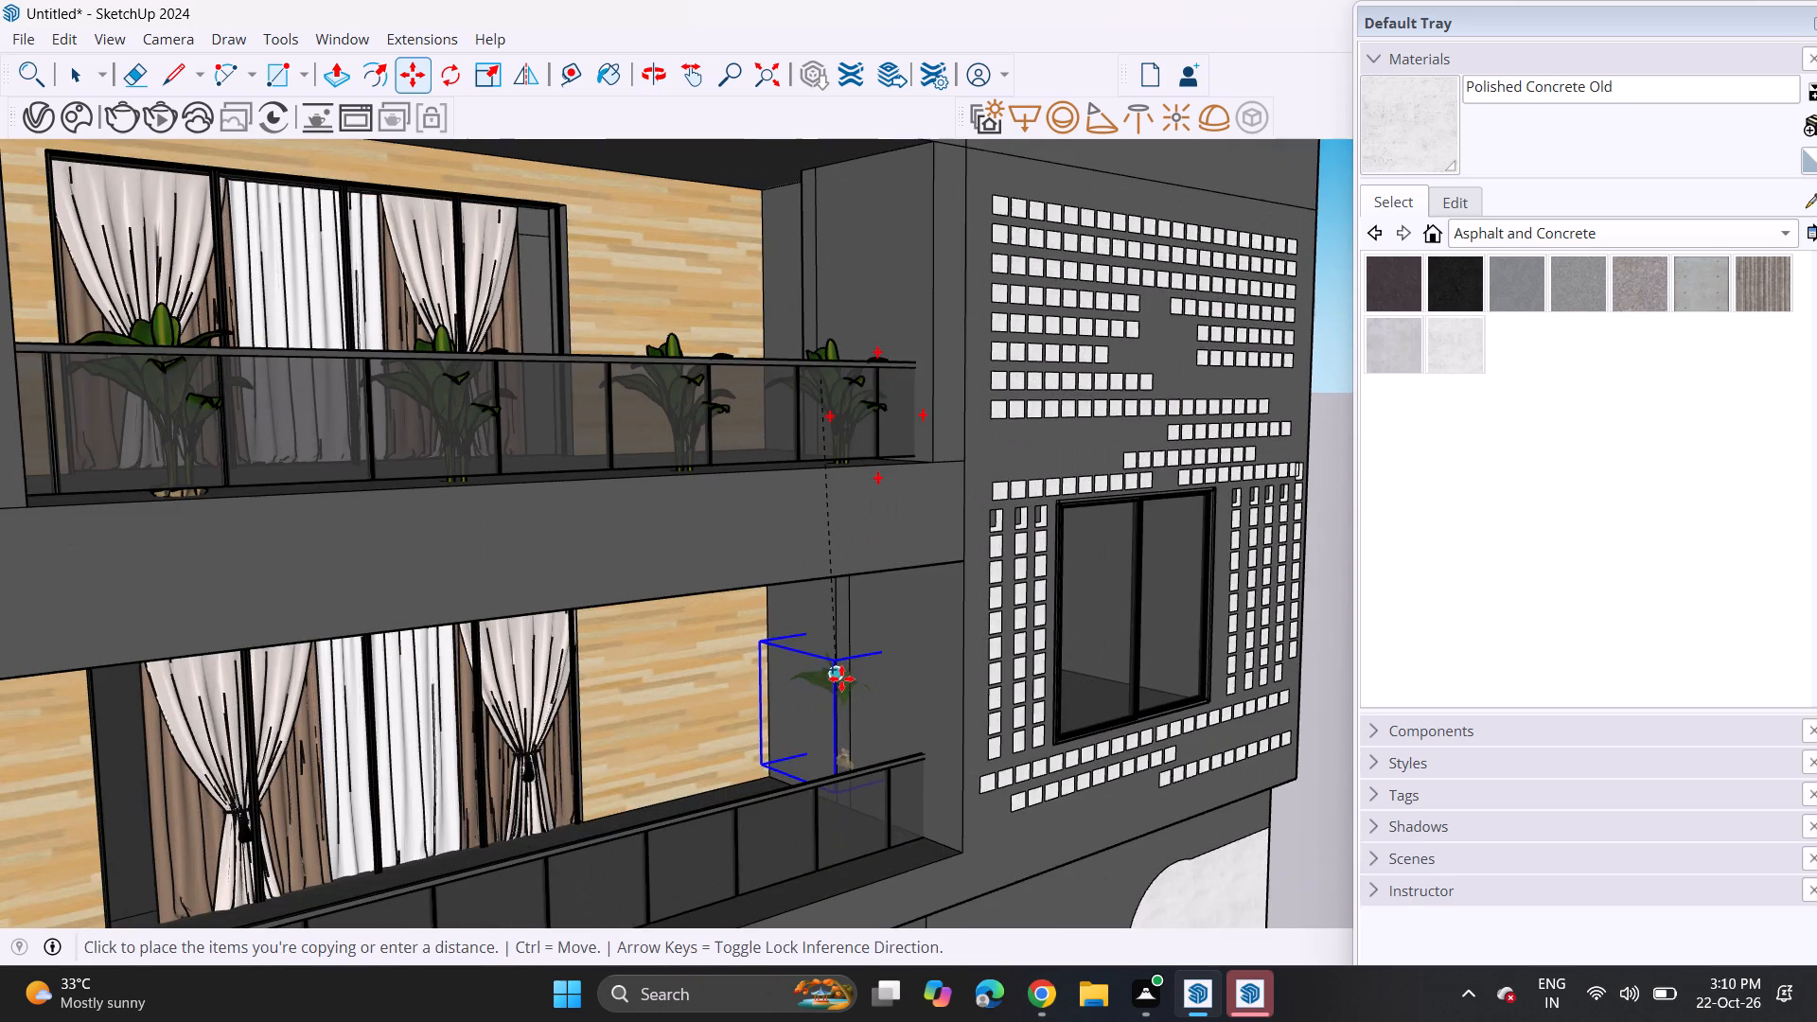
{"action": "left_click", "coordinate": [812, 743]}
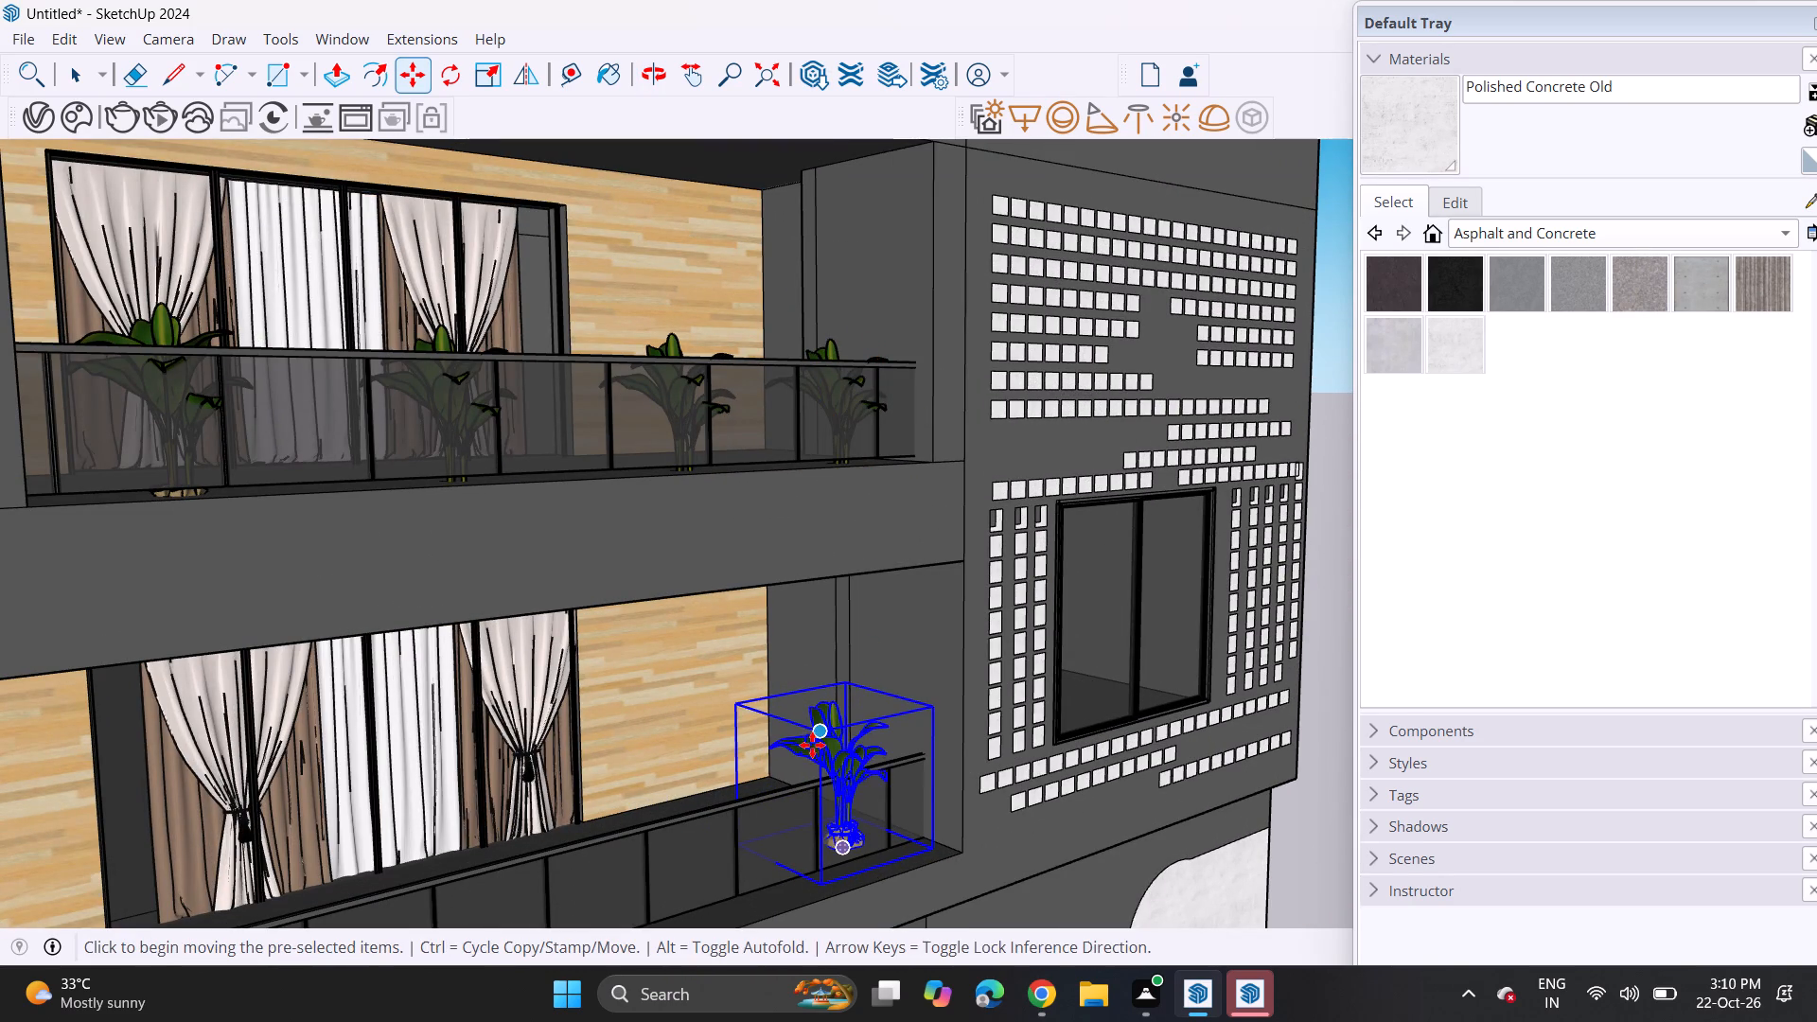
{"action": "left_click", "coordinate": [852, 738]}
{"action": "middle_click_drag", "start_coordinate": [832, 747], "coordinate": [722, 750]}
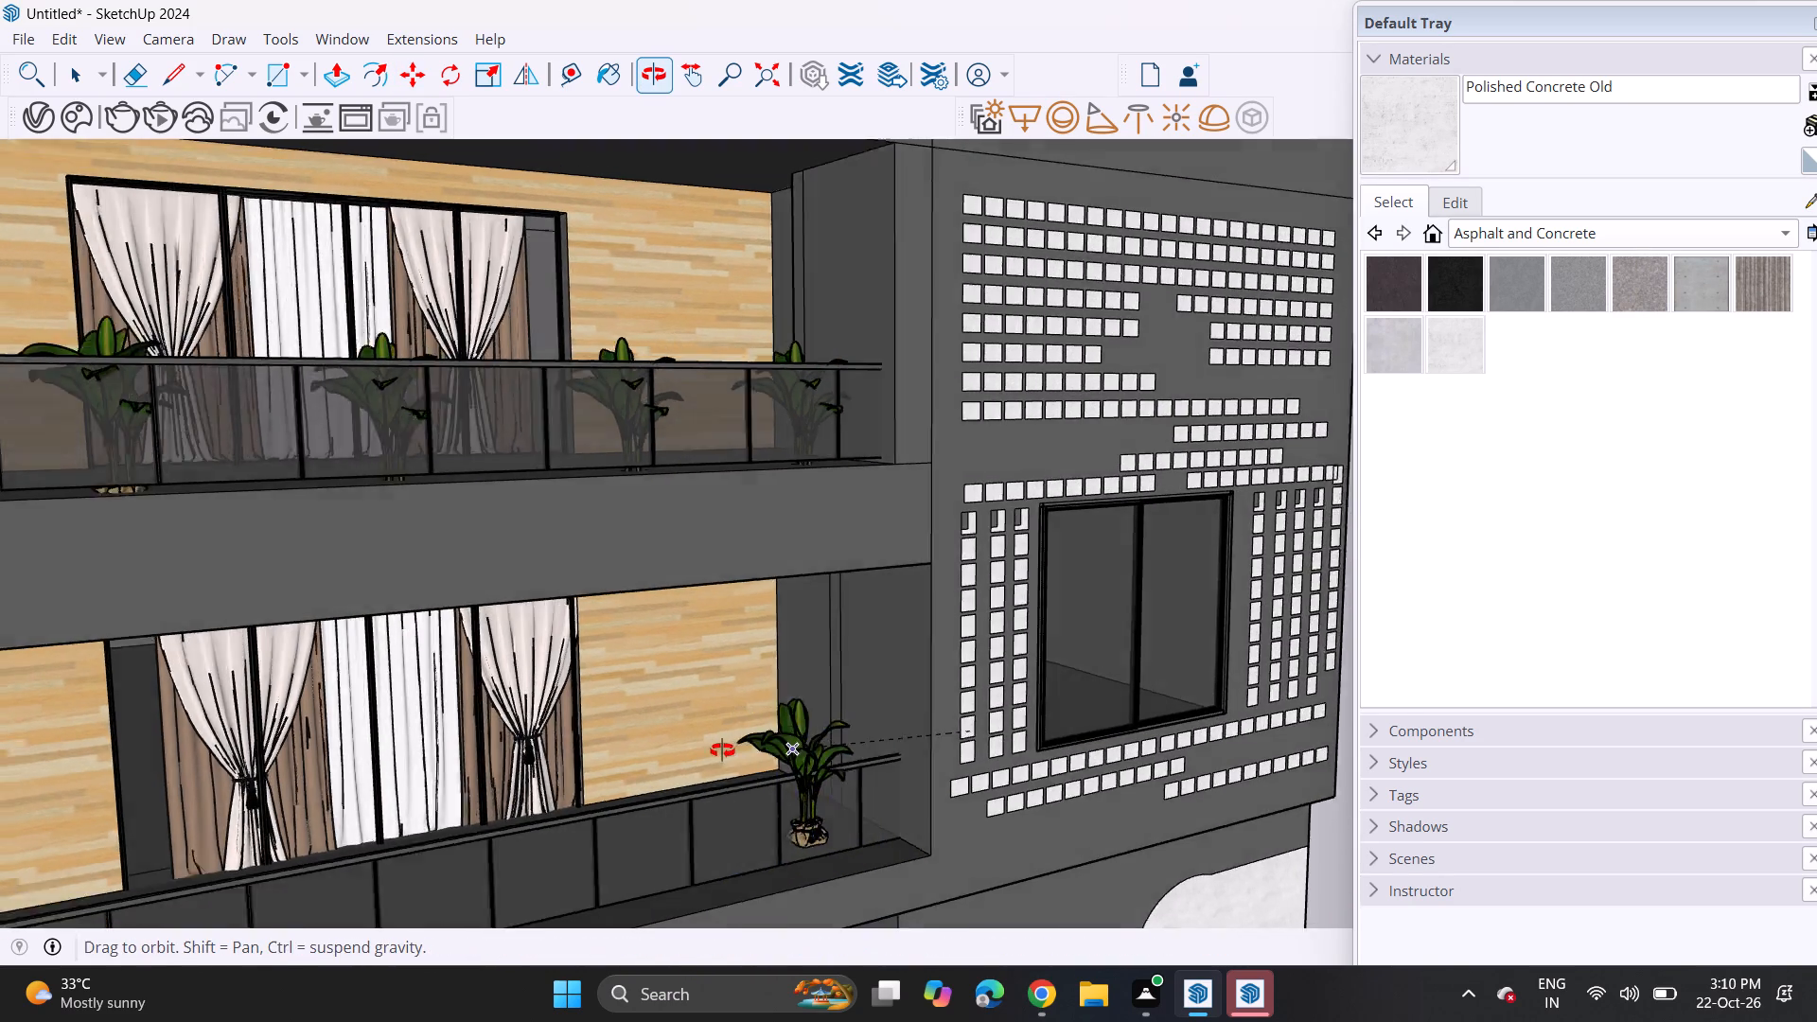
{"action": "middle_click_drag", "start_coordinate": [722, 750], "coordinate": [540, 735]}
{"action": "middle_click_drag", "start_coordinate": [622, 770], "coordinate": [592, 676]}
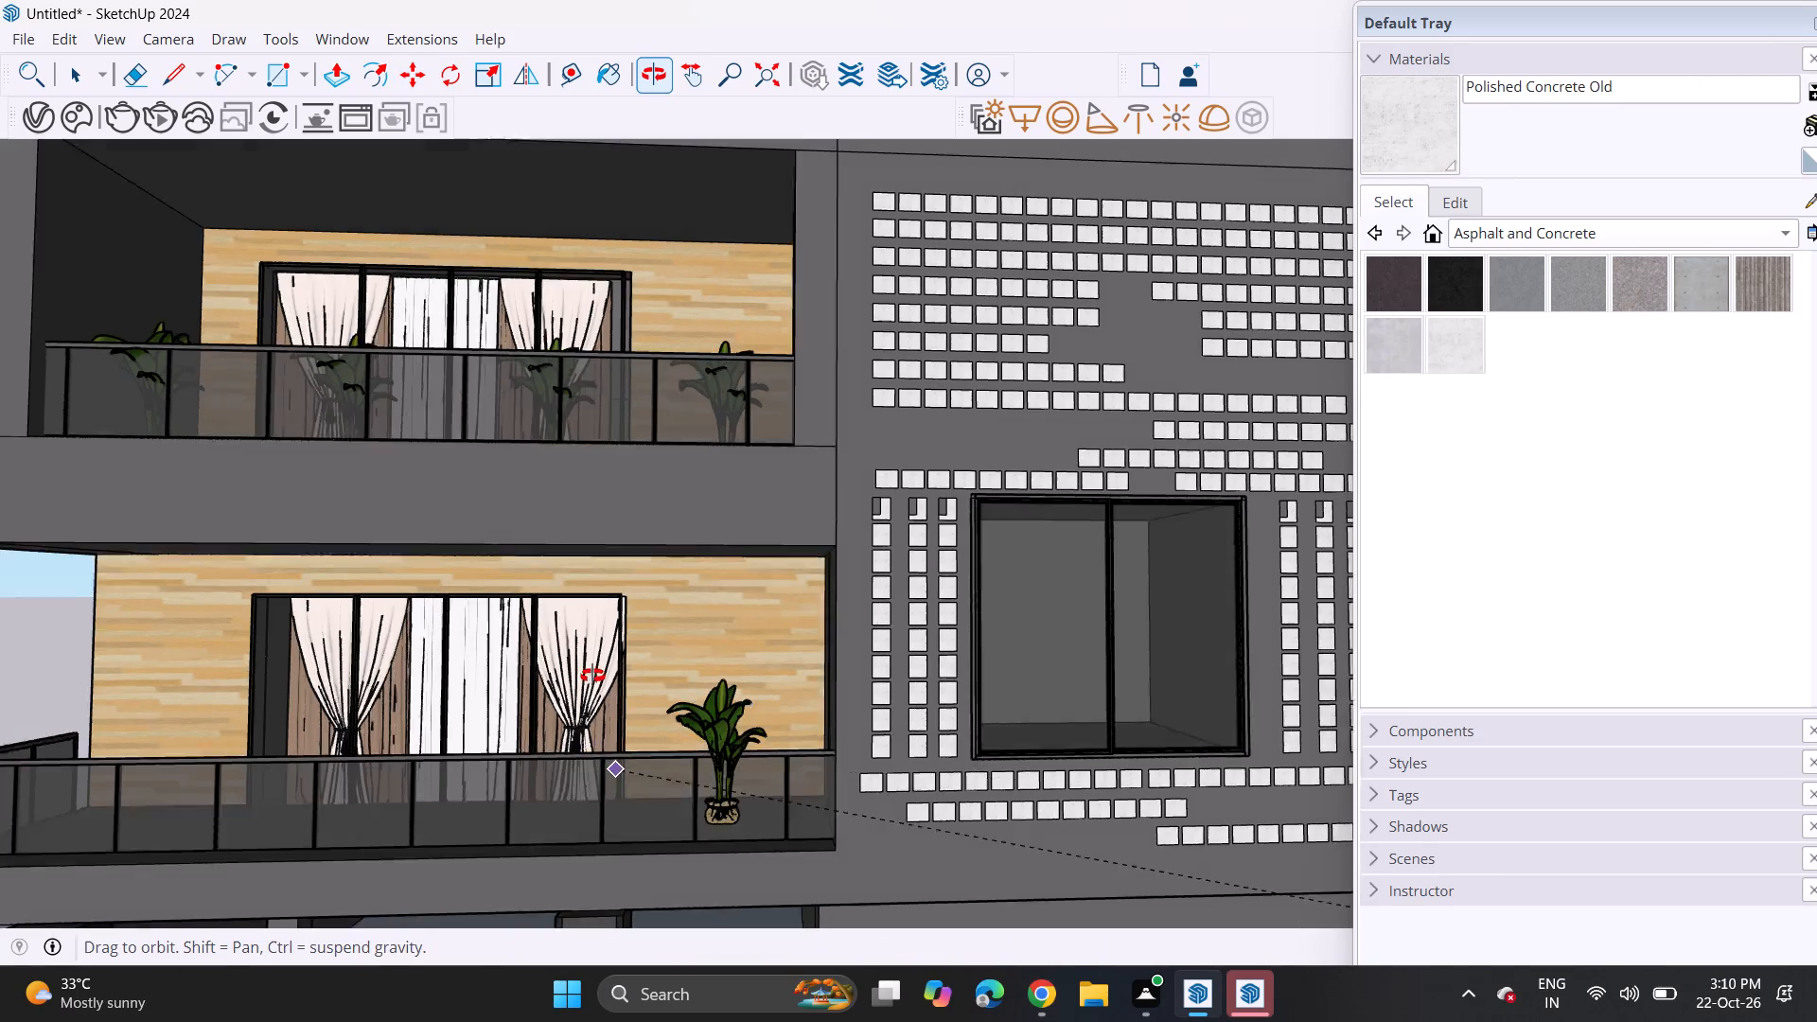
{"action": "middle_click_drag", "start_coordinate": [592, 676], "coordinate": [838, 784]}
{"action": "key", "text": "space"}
Nudge the lowest balcony's plant slightly at the inner end of the railing.
{"action": "left_click", "coordinate": [777, 749]}
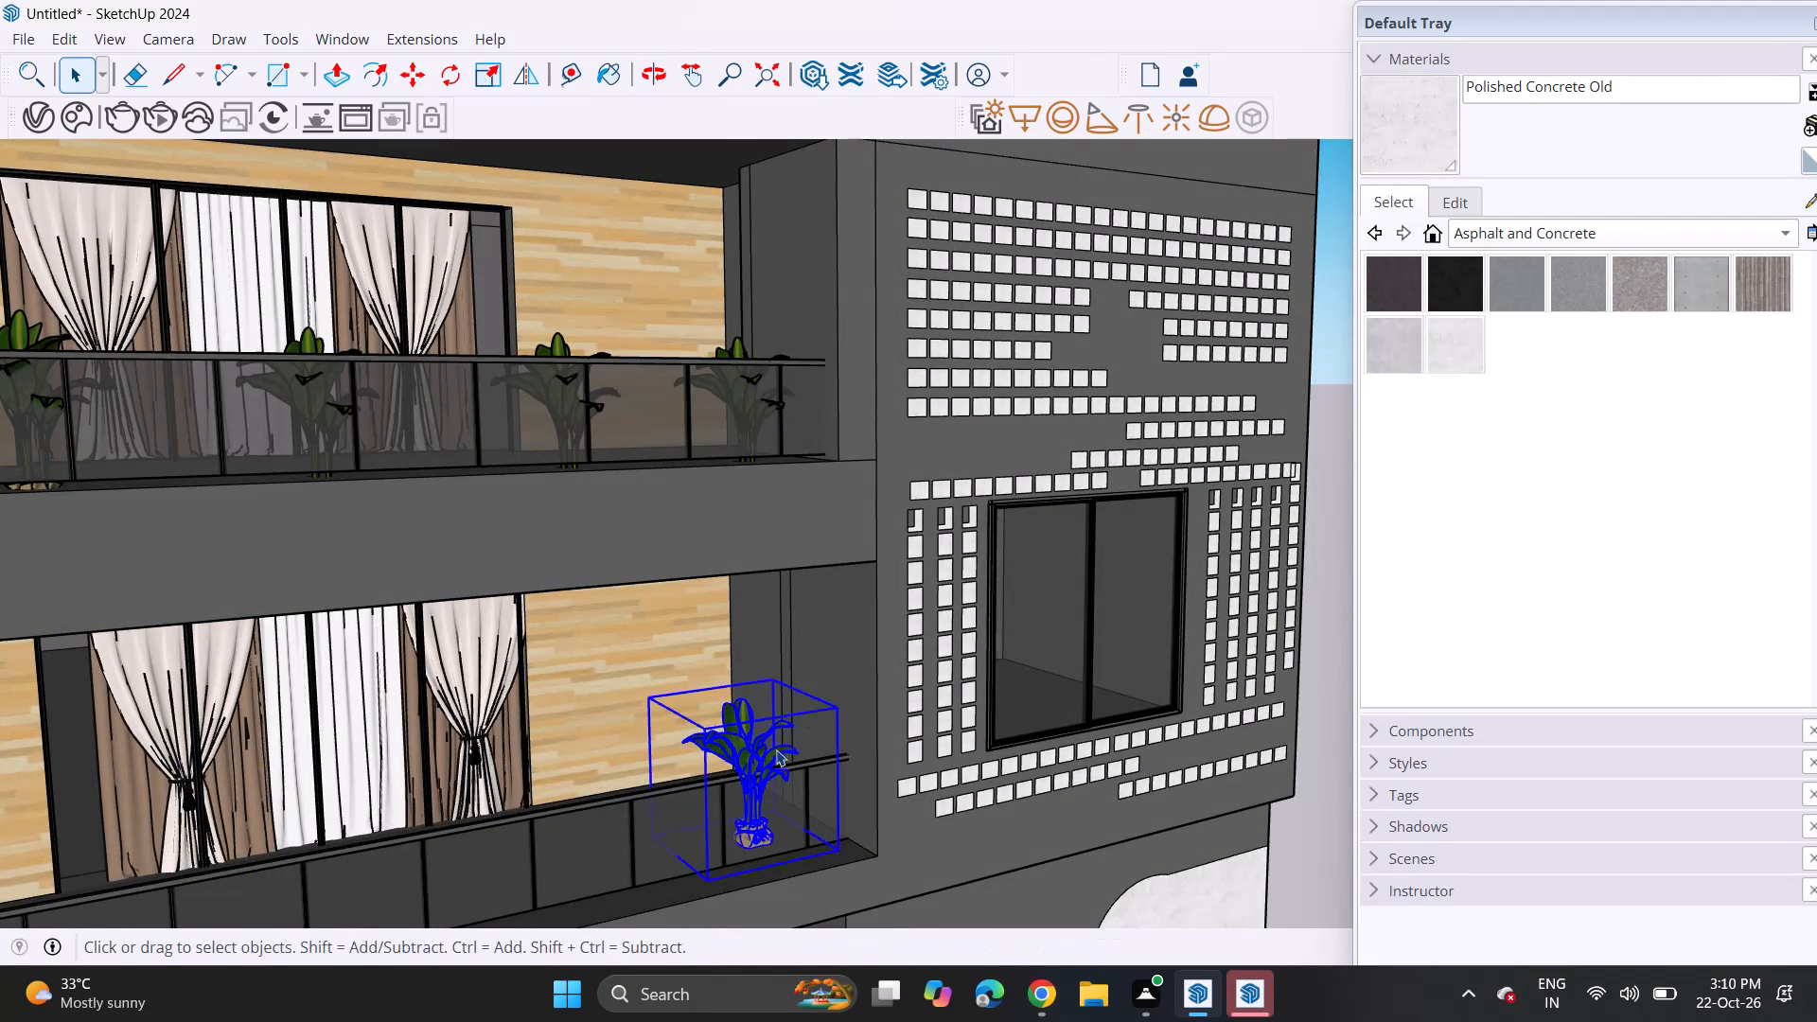
{"action": "scroll", "coordinate": [776, 749], "scroll_direction": "up", "scroll_amount": 1}
{"action": "middle_click_drag", "start_coordinate": [776, 749], "coordinate": [819, 827]}
{"action": "key", "text": "m"}
{"action": "left_click", "coordinate": [782, 788]}
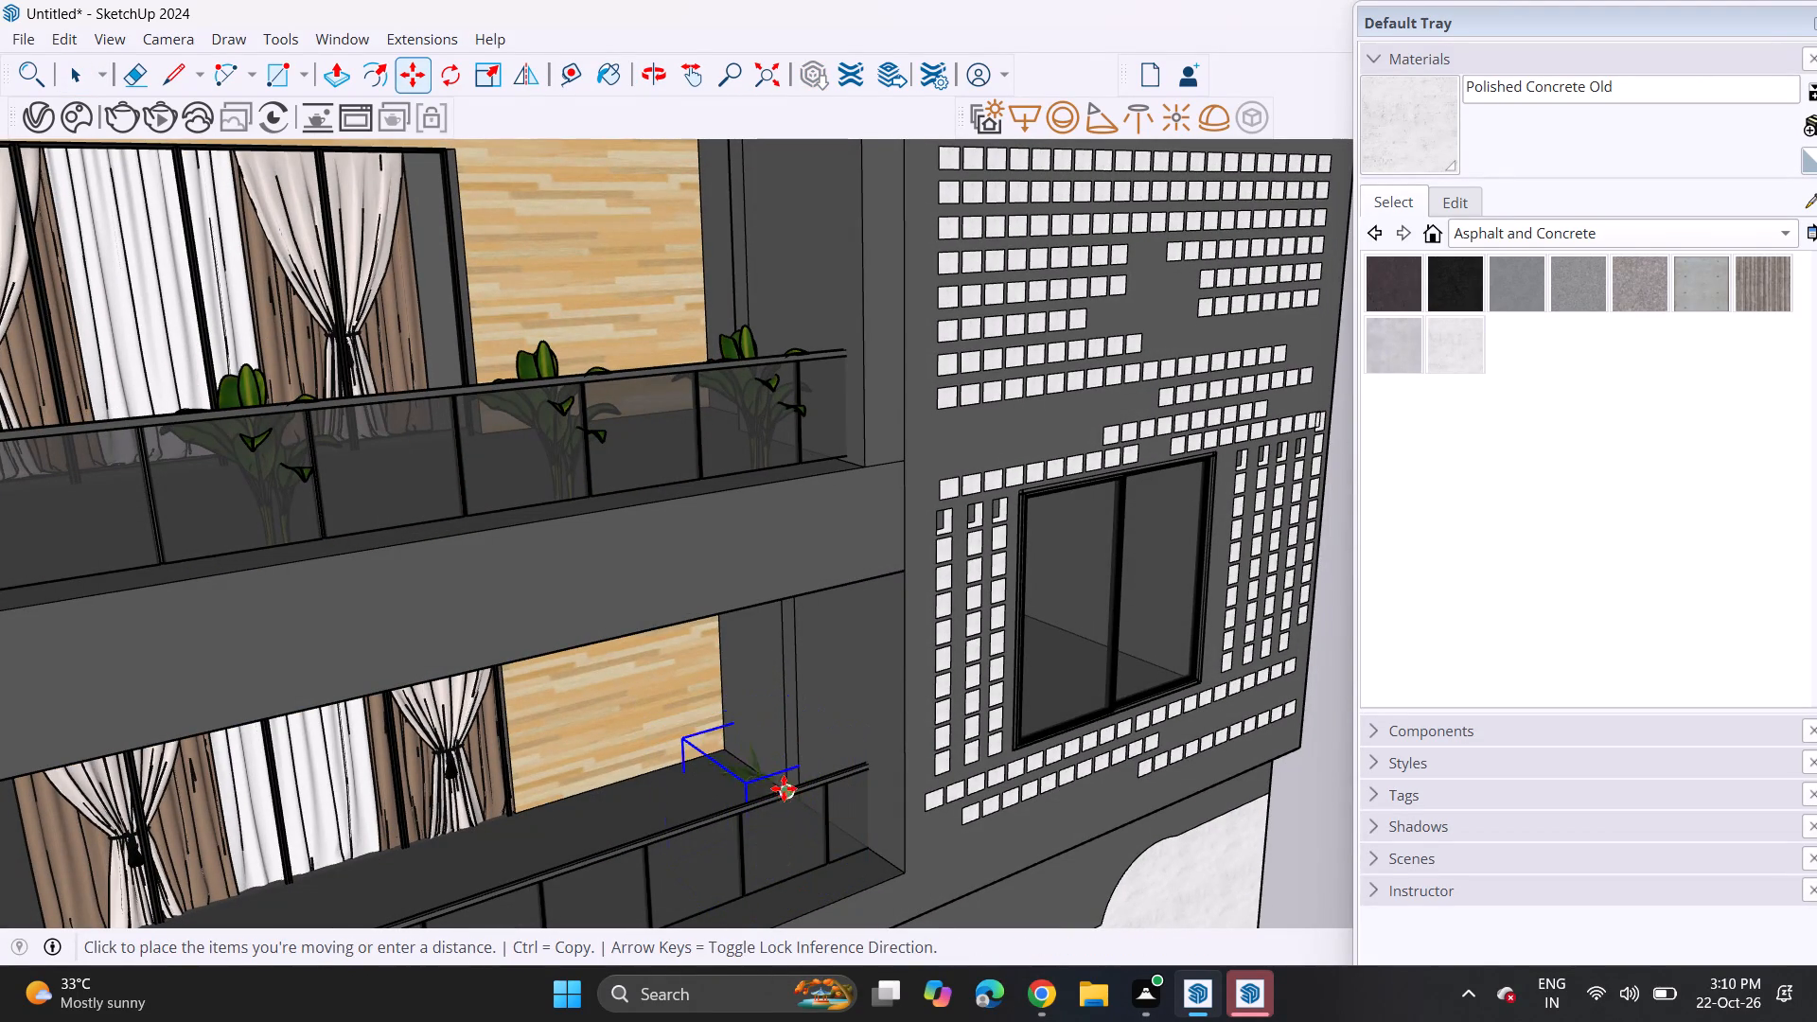
{"action": "left_click", "coordinate": [778, 788]}
Copy the lowest balcony's plant to three more positions along the balcony toward its outer end.
{"action": "left_click", "coordinate": [781, 774]}
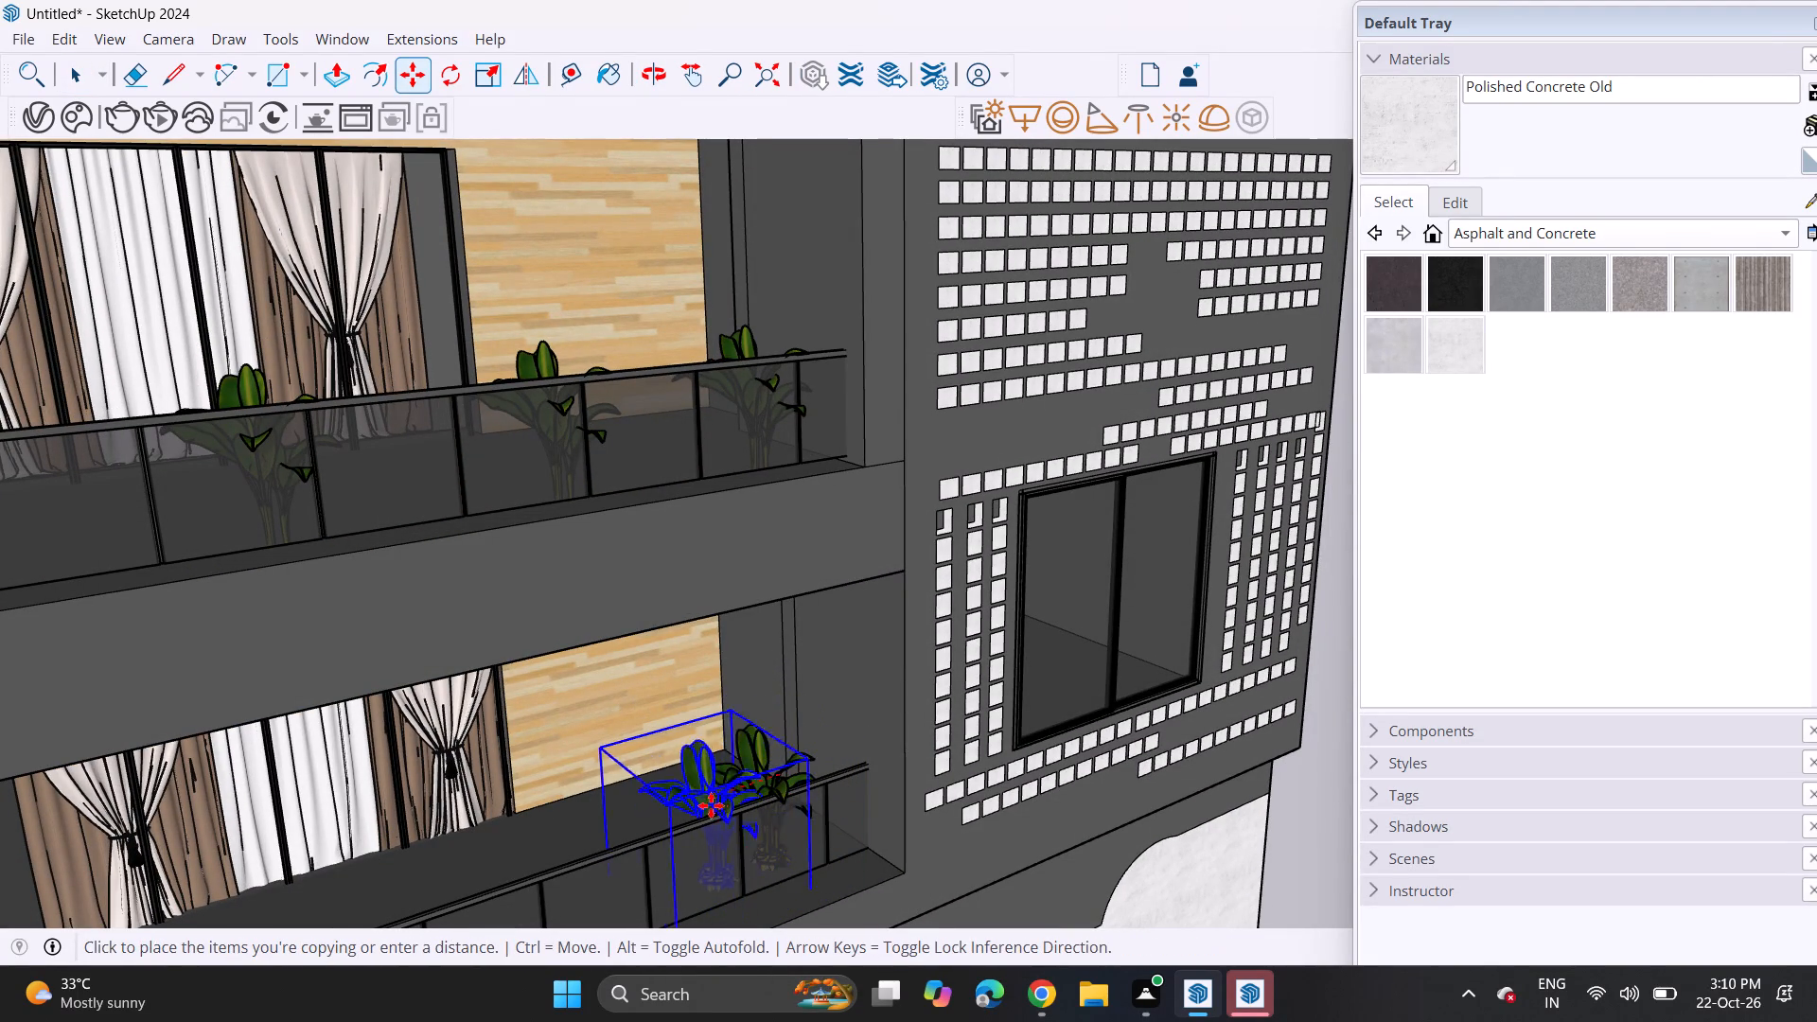
{"action": "left_click", "coordinate": [543, 859]}
{"action": "scroll", "coordinate": [542, 859], "scroll_direction": "down", "scroll_amount": 7}
{"action": "middle_click_drag", "start_coordinate": [545, 859], "coordinate": [506, 855]}
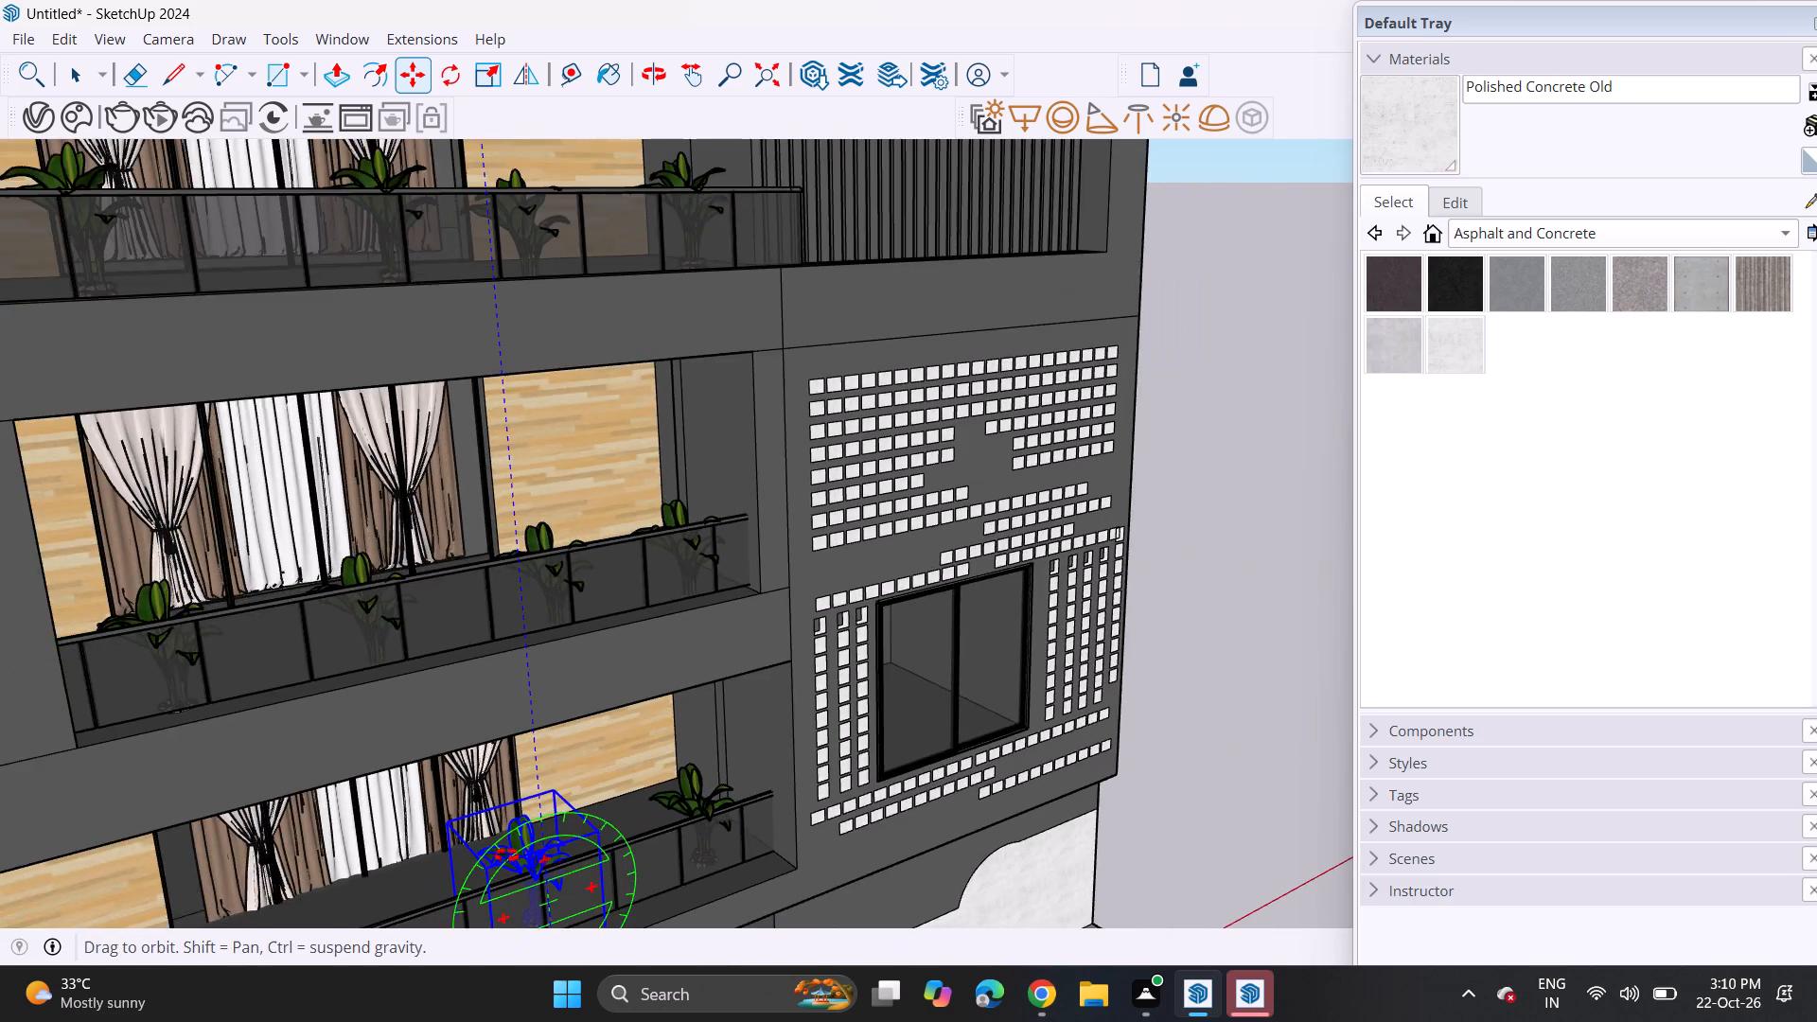
{"action": "middle_click_drag", "start_coordinate": [506, 855], "coordinate": [346, 816]}
{"action": "middle_click_drag", "start_coordinate": [362, 807], "coordinate": [574, 762], "text": "shift"}
{"action": "scroll", "coordinate": [648, 751], "scroll_direction": "up", "scroll_amount": 1}
{"action": "left_click", "coordinate": [692, 730]}
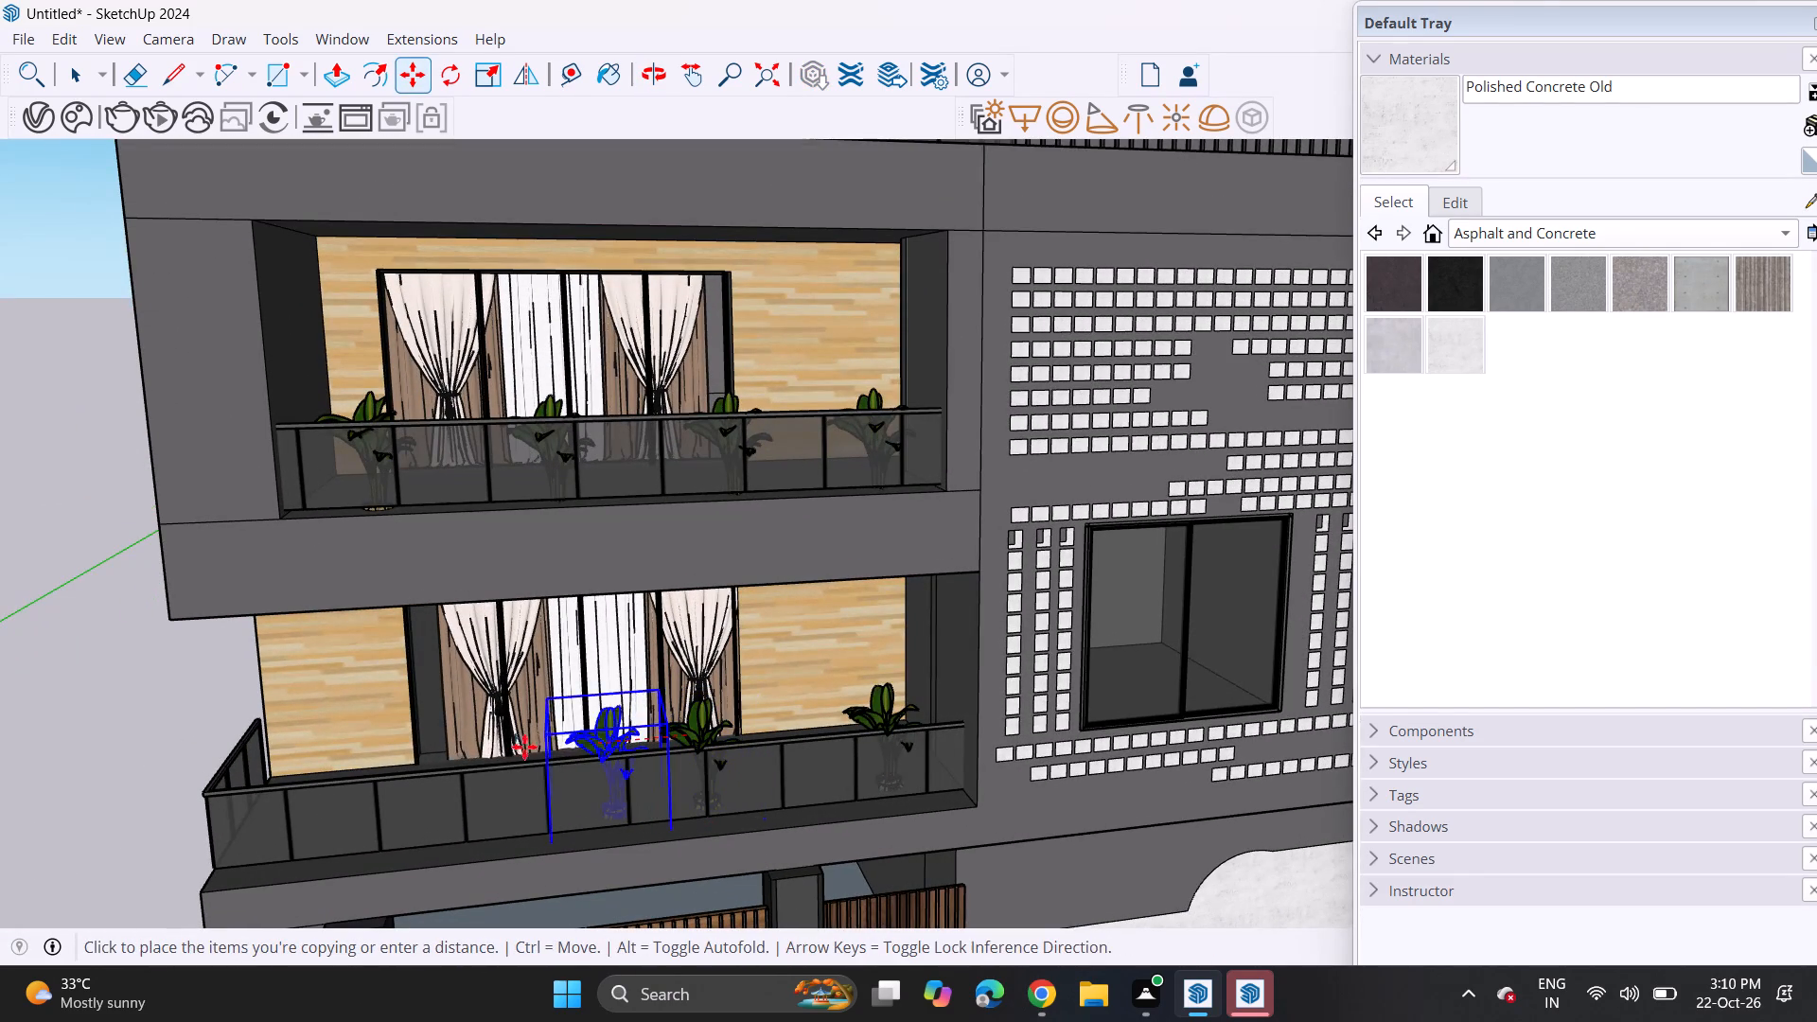
{"action": "left_click", "coordinate": [508, 749]}
{"action": "left_click", "coordinate": [525, 749]}
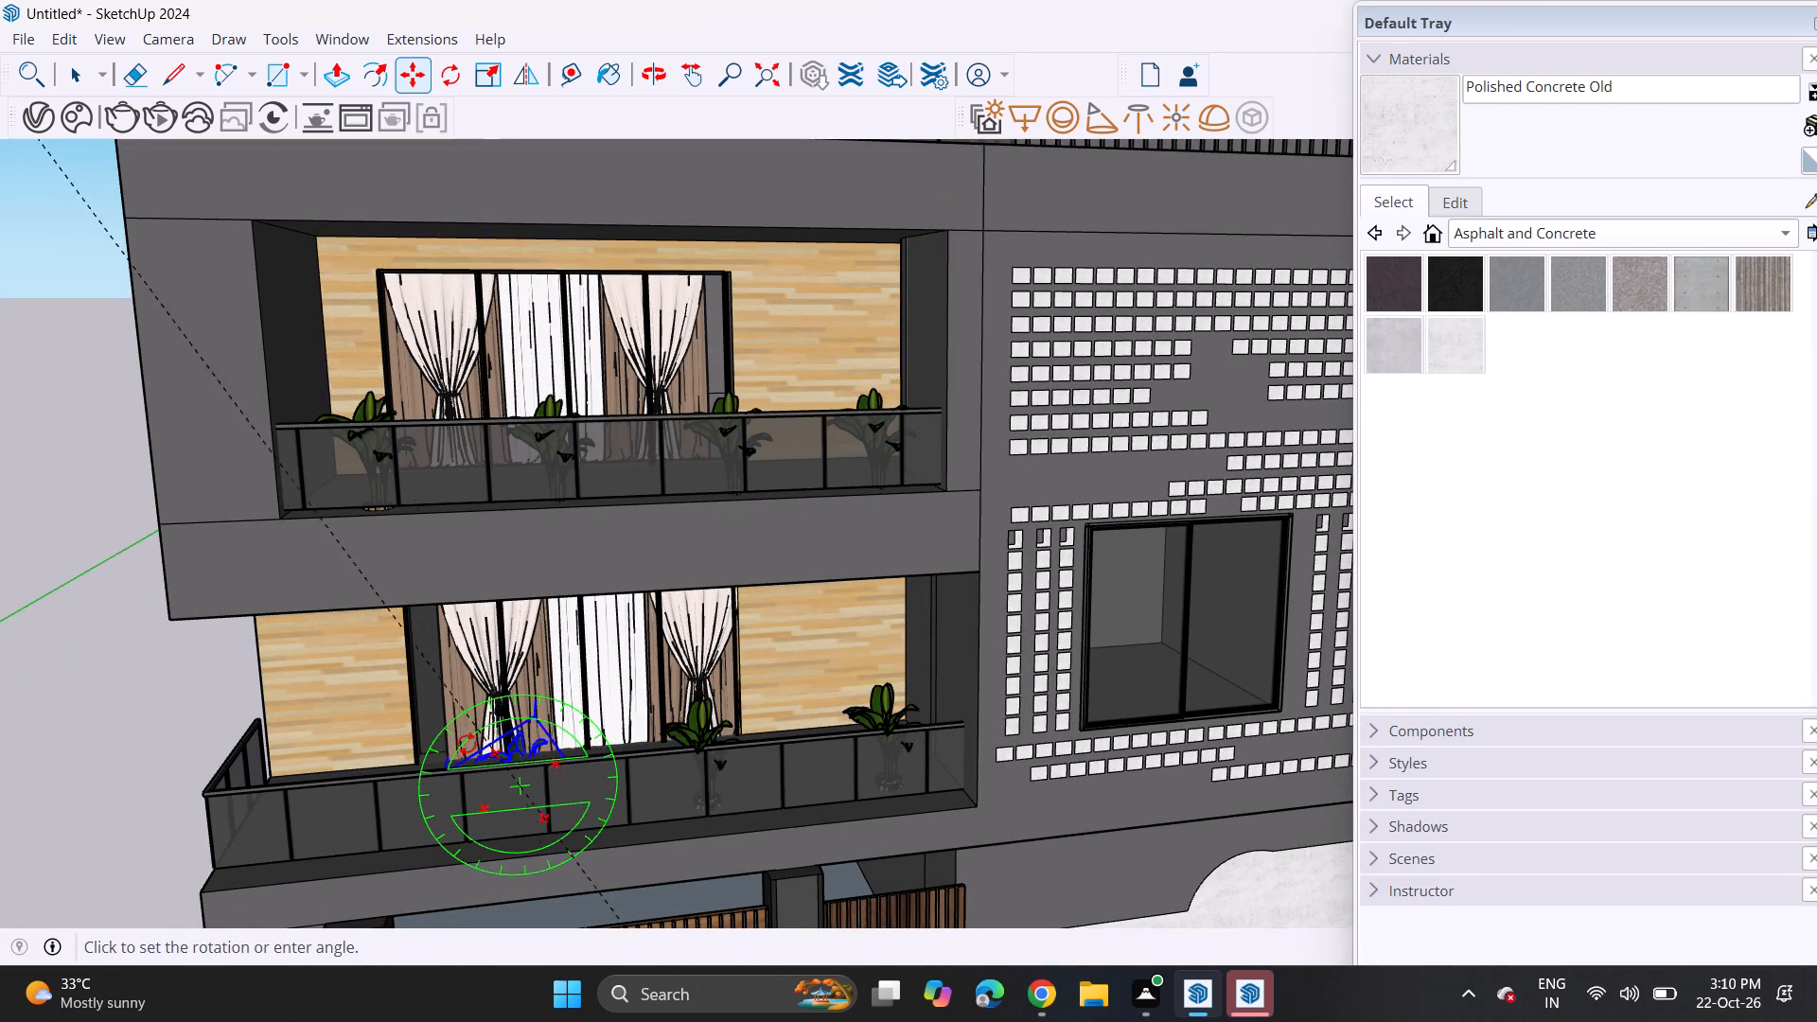
{"action": "key", "text": "Escape"}
{"action": "left_click", "coordinate": [522, 754]}
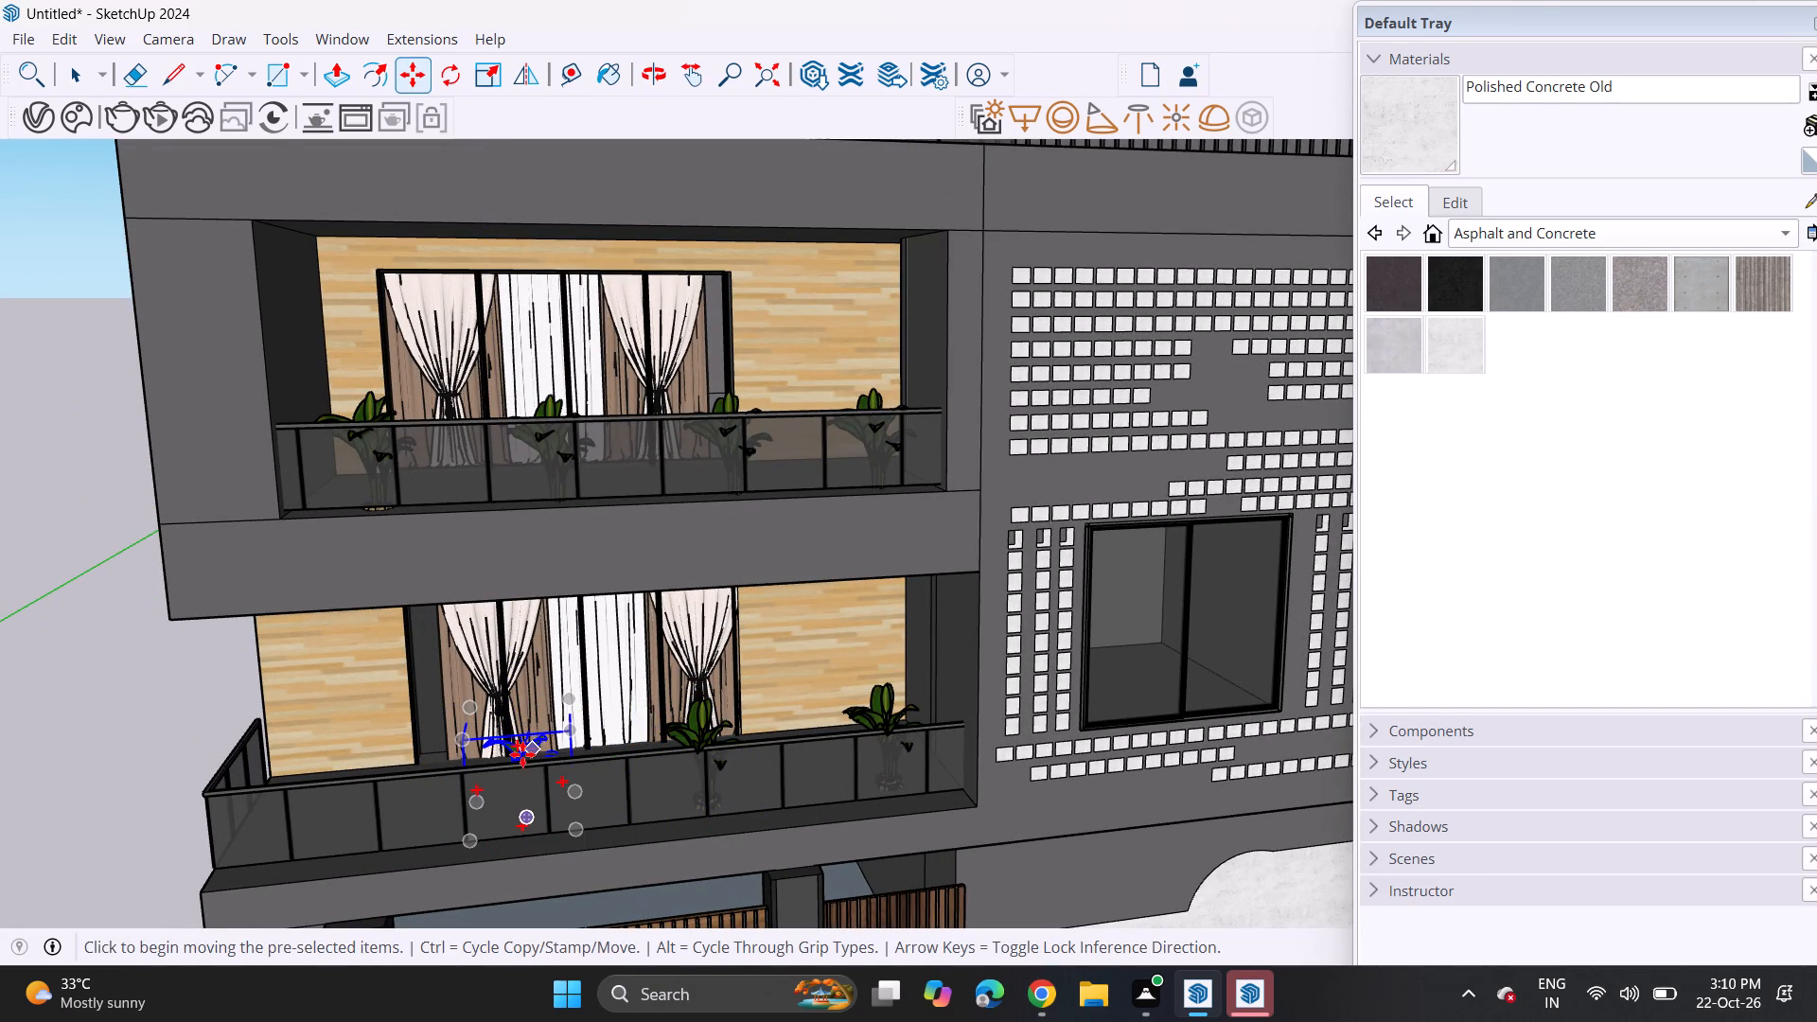
{"action": "left_click", "coordinate": [300, 762]}
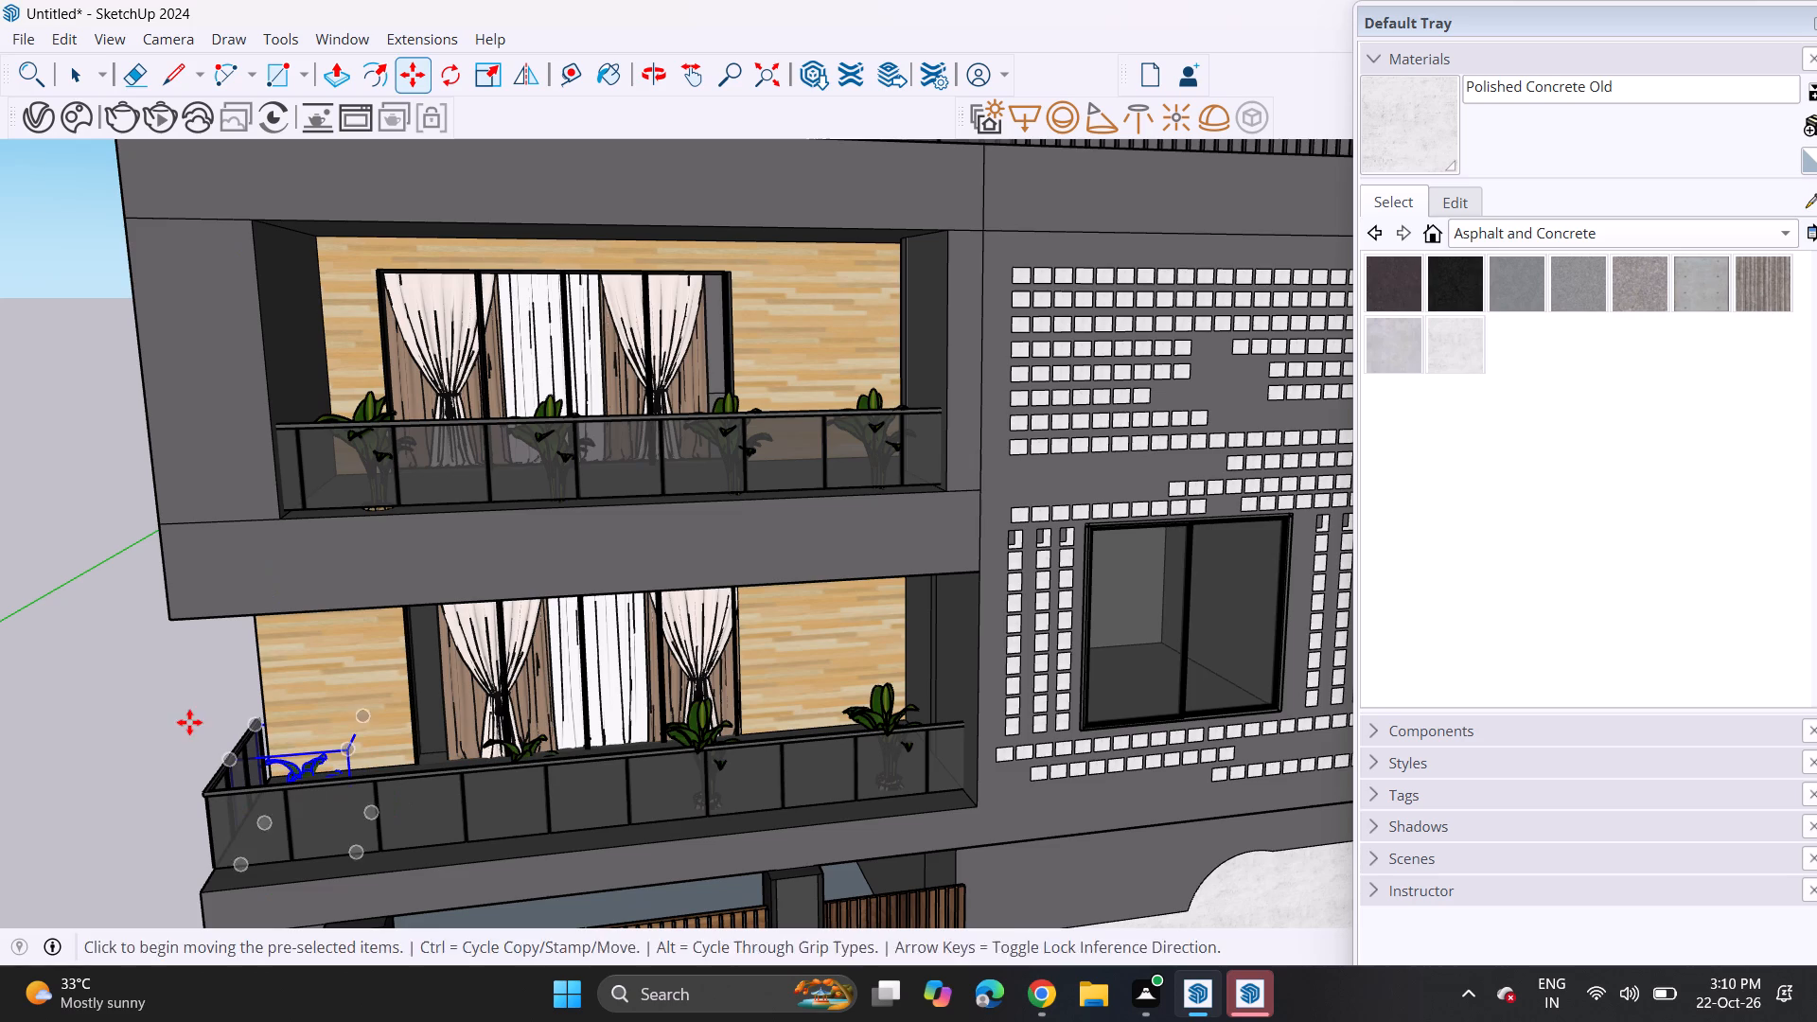
{"action": "key", "text": "space"}
{"action": "left_click", "coordinate": [183, 725]}
Move the third plant on the lowest balcony away from the curtained window, in line with the plants along the front railing.
{"action": "scroll", "coordinate": [340, 755], "scroll_direction": "up", "scroll_amount": 1}
{"action": "middle_click_drag", "start_coordinate": [432, 769], "coordinate": [826, 766]}
{"action": "scroll", "coordinate": [766, 785], "scroll_direction": "down", "scroll_amount": 5}
{"action": "scroll", "coordinate": [697, 838], "scroll_direction": "up", "scroll_amount": 2}
{"action": "middle_click_drag", "start_coordinate": [702, 811], "coordinate": [710, 696], "text": "shift"}
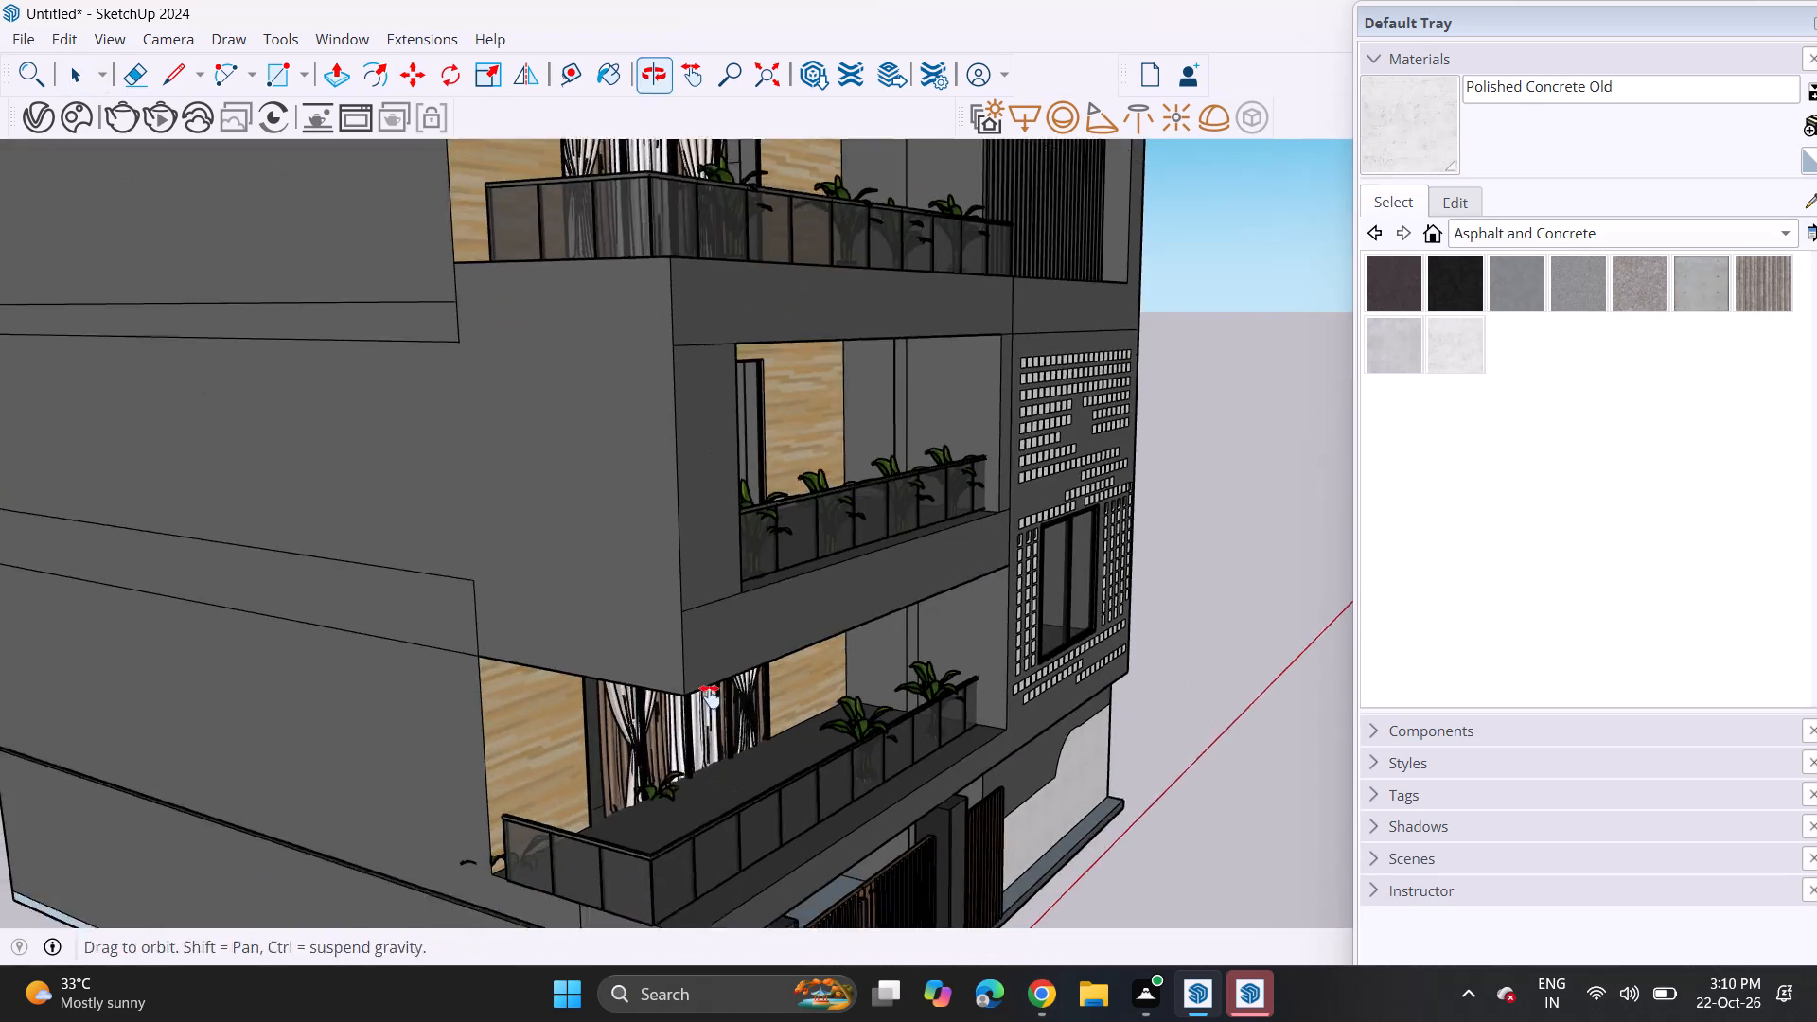
{"action": "middle_click_drag", "start_coordinate": [710, 696], "coordinate": [710, 662], "text": "shift"}
{"action": "middle_click_drag", "start_coordinate": [680, 676], "coordinate": [733, 752]}
{"action": "key", "text": "space"}
{"action": "left_click", "coordinate": [684, 751]}
{"action": "key", "text": "m"}
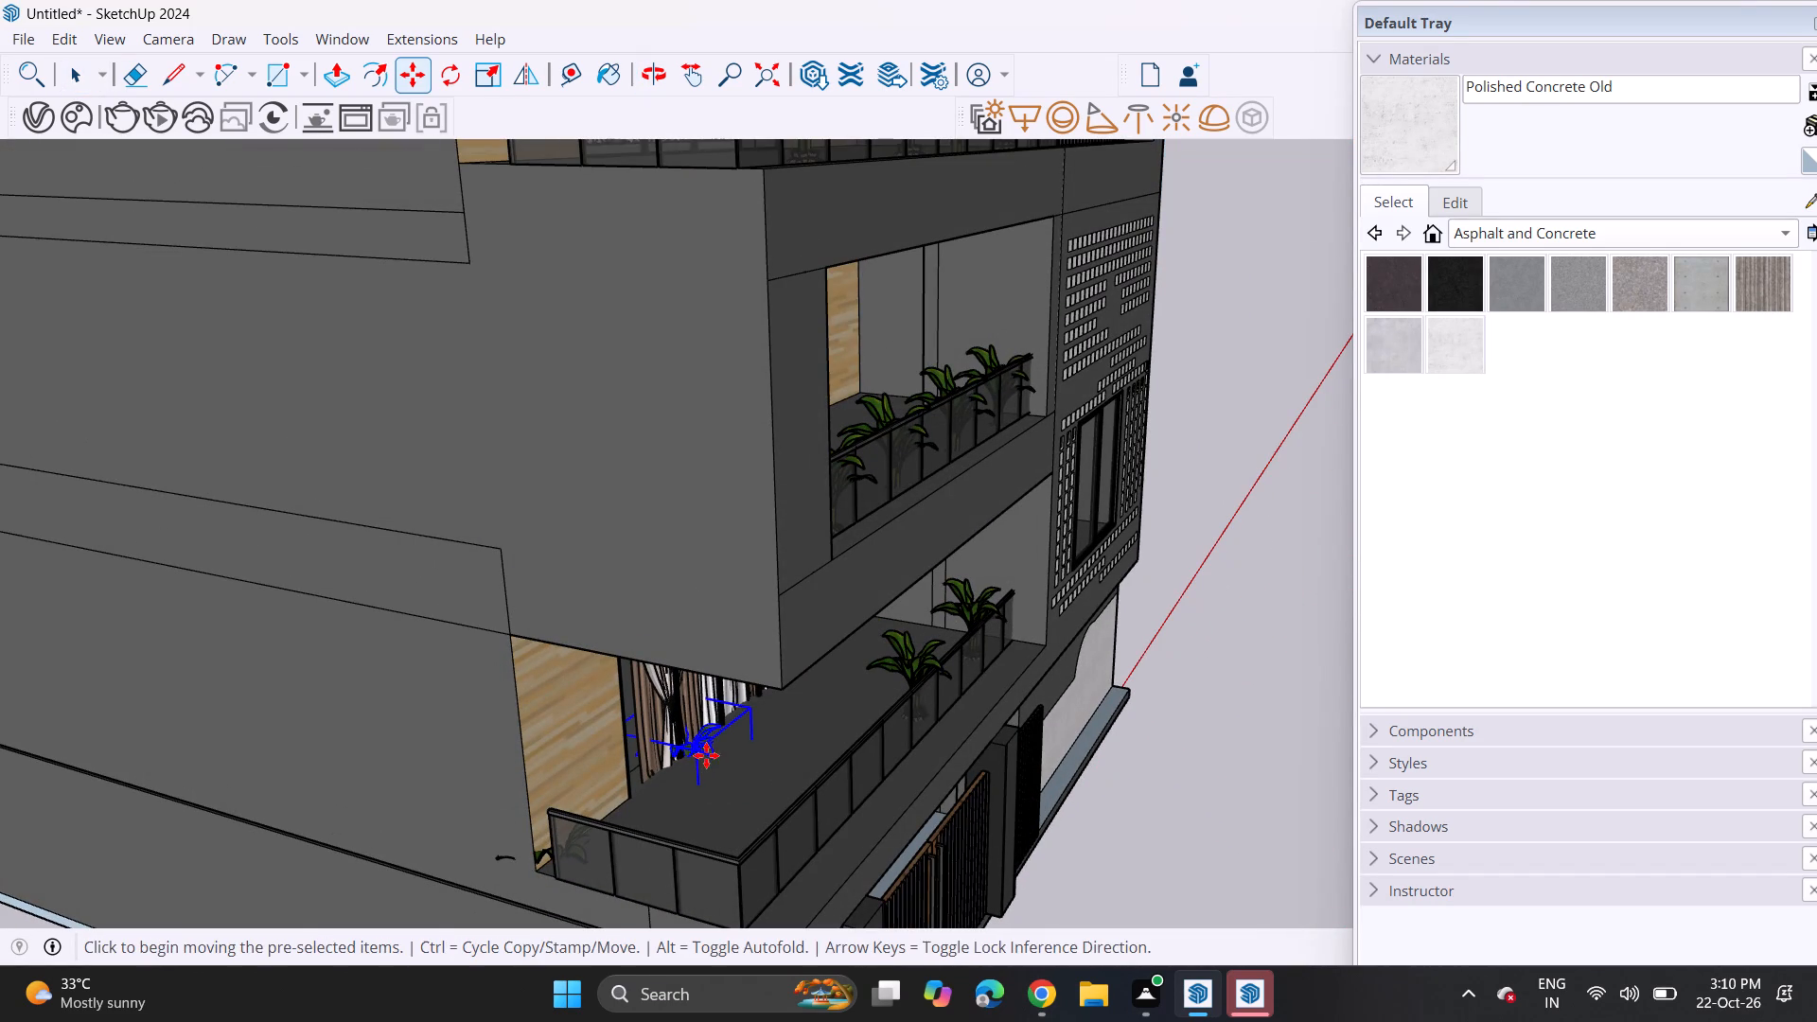
{"action": "left_click", "coordinate": [706, 753]}
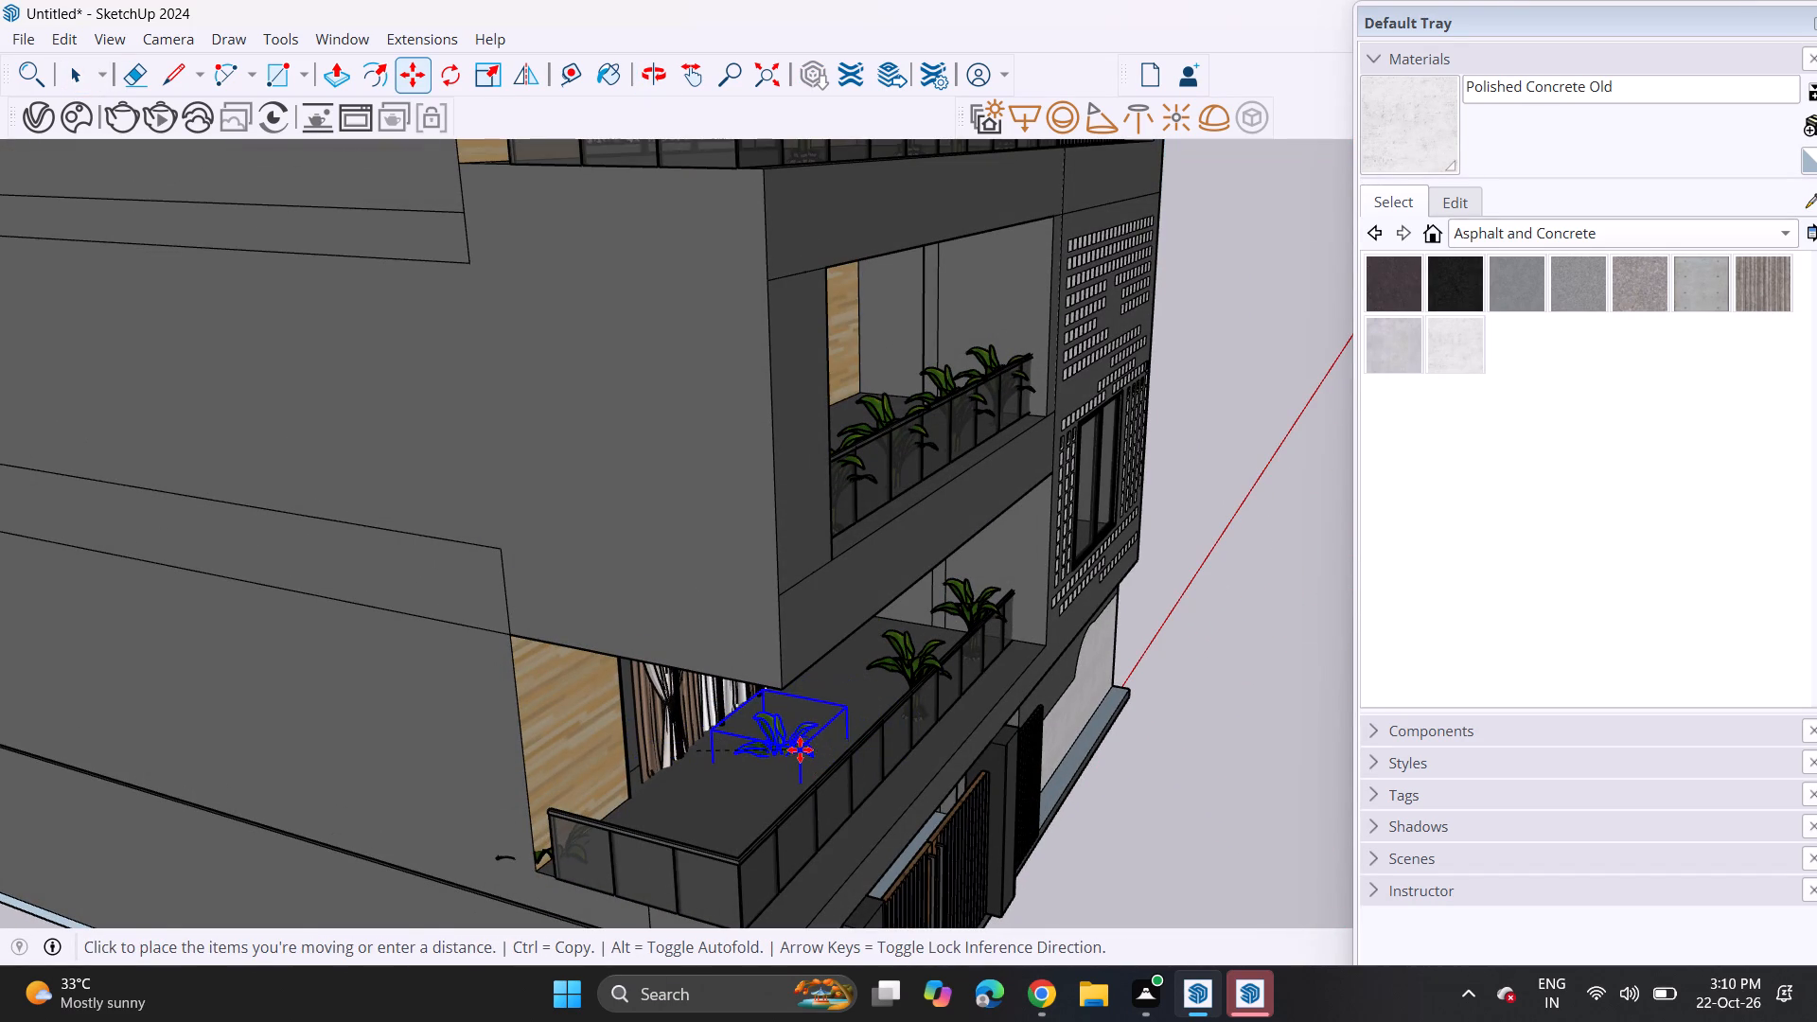
{"action": "left_click", "coordinate": [840, 750]}
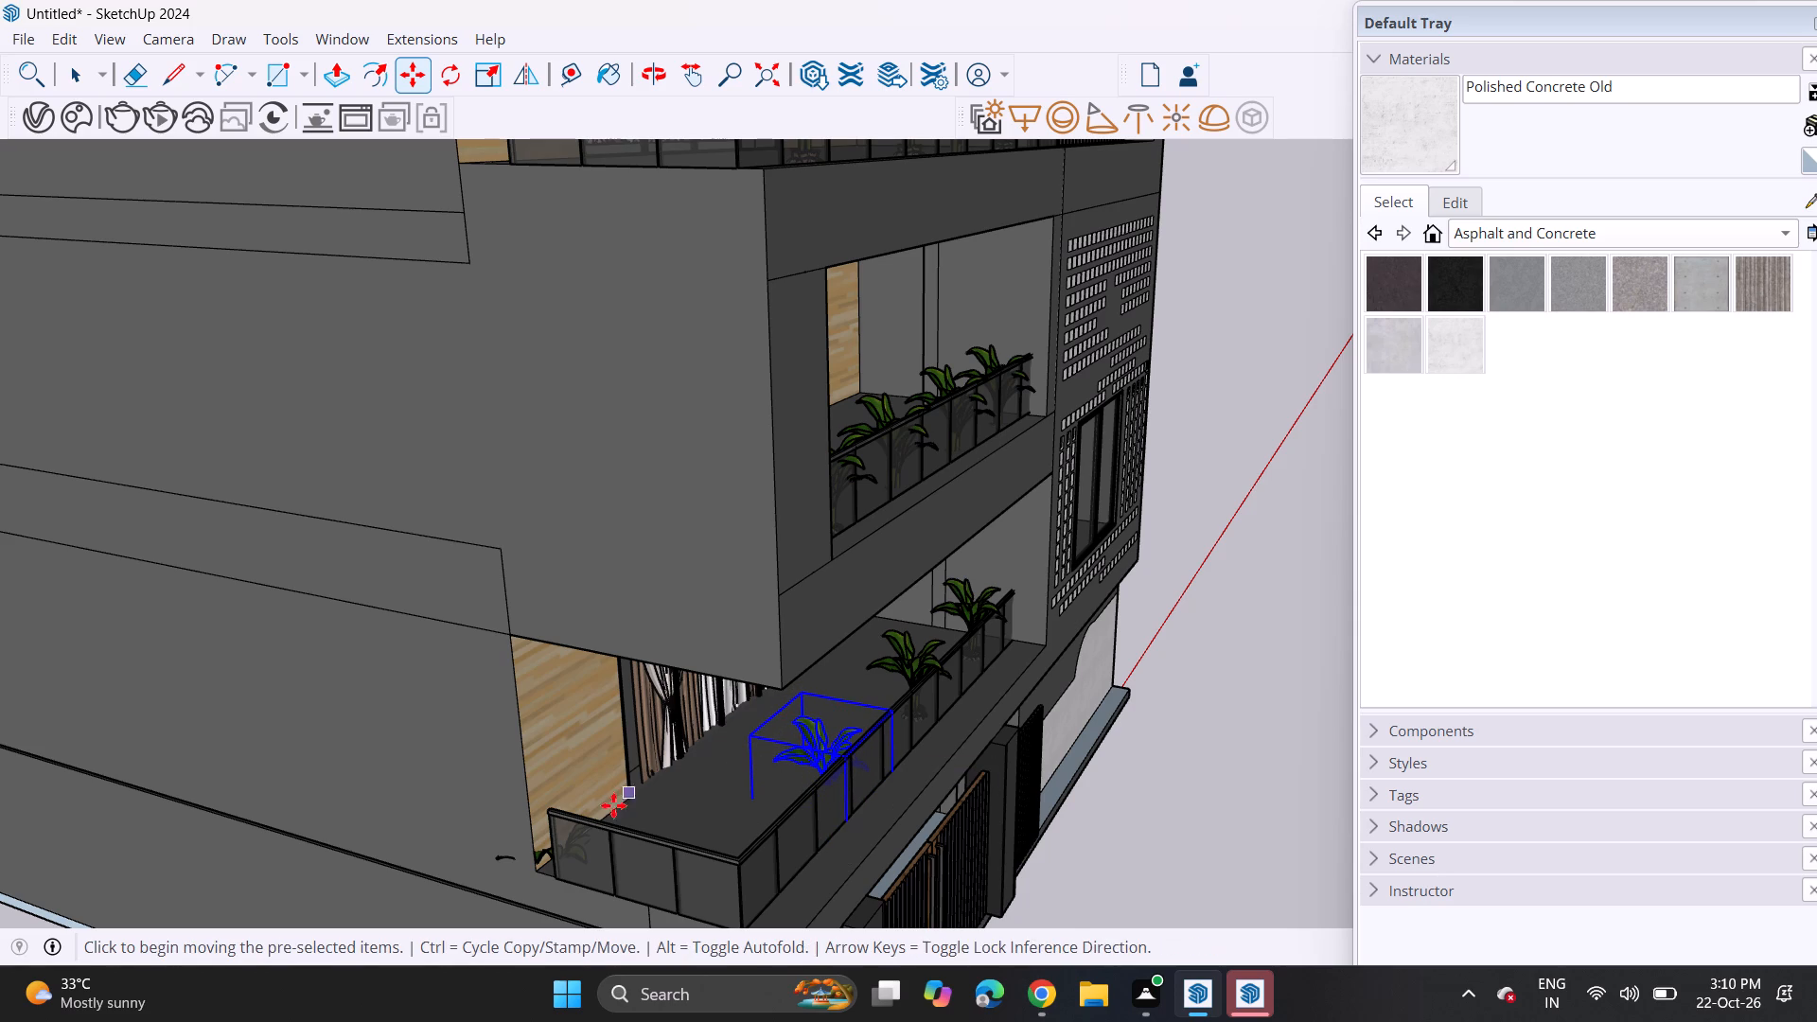
Copy the outermost plant on the lowest balcony from beside the wall to the front corner of the railing.
{"action": "key", "text": "space"}
{"action": "left_click", "coordinate": [542, 858]}
{"action": "key", "text": "m"}
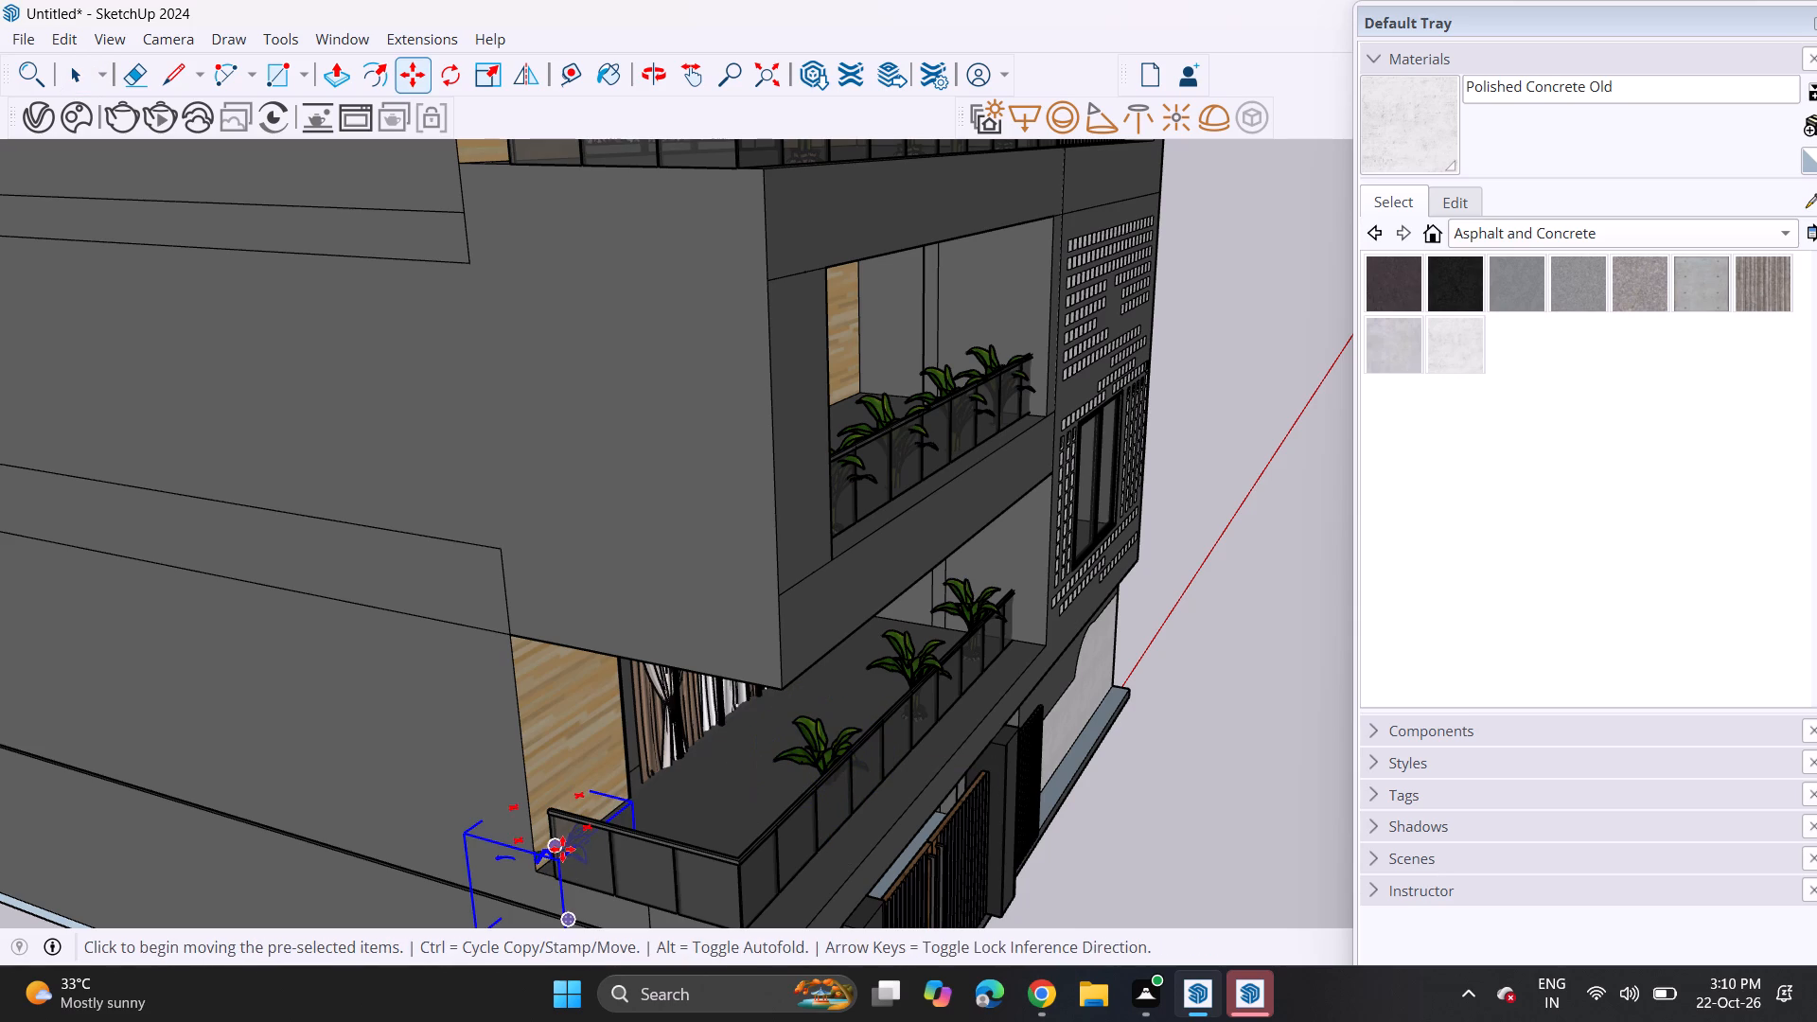
{"action": "left_click", "coordinate": [545, 857]}
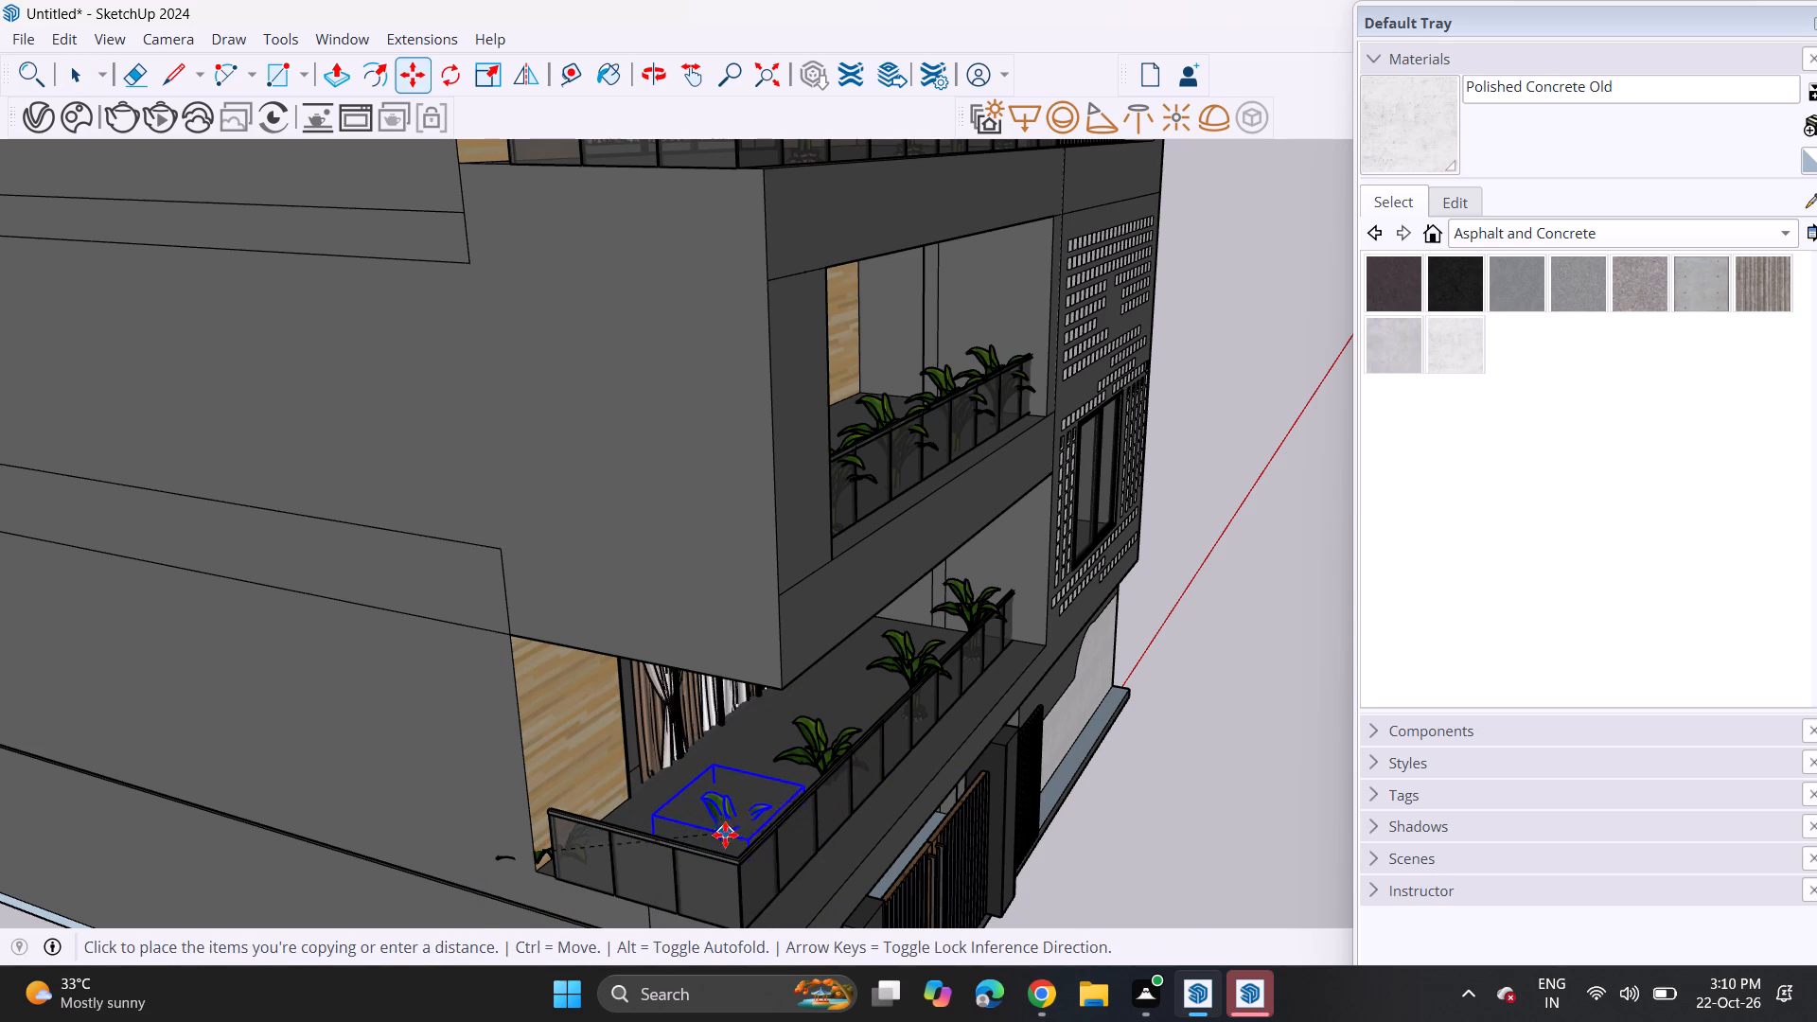
{"action": "left_click", "coordinate": [731, 844]}
Move the new corner plant straight up onto the lowest balcony's floor at the front railing corner, leaving it deselected.
{"action": "middle_click_drag", "start_coordinate": [824, 800], "coordinate": [469, 696]}
{"action": "scroll", "coordinate": [818, 795], "scroll_direction": "up", "scroll_amount": 1}
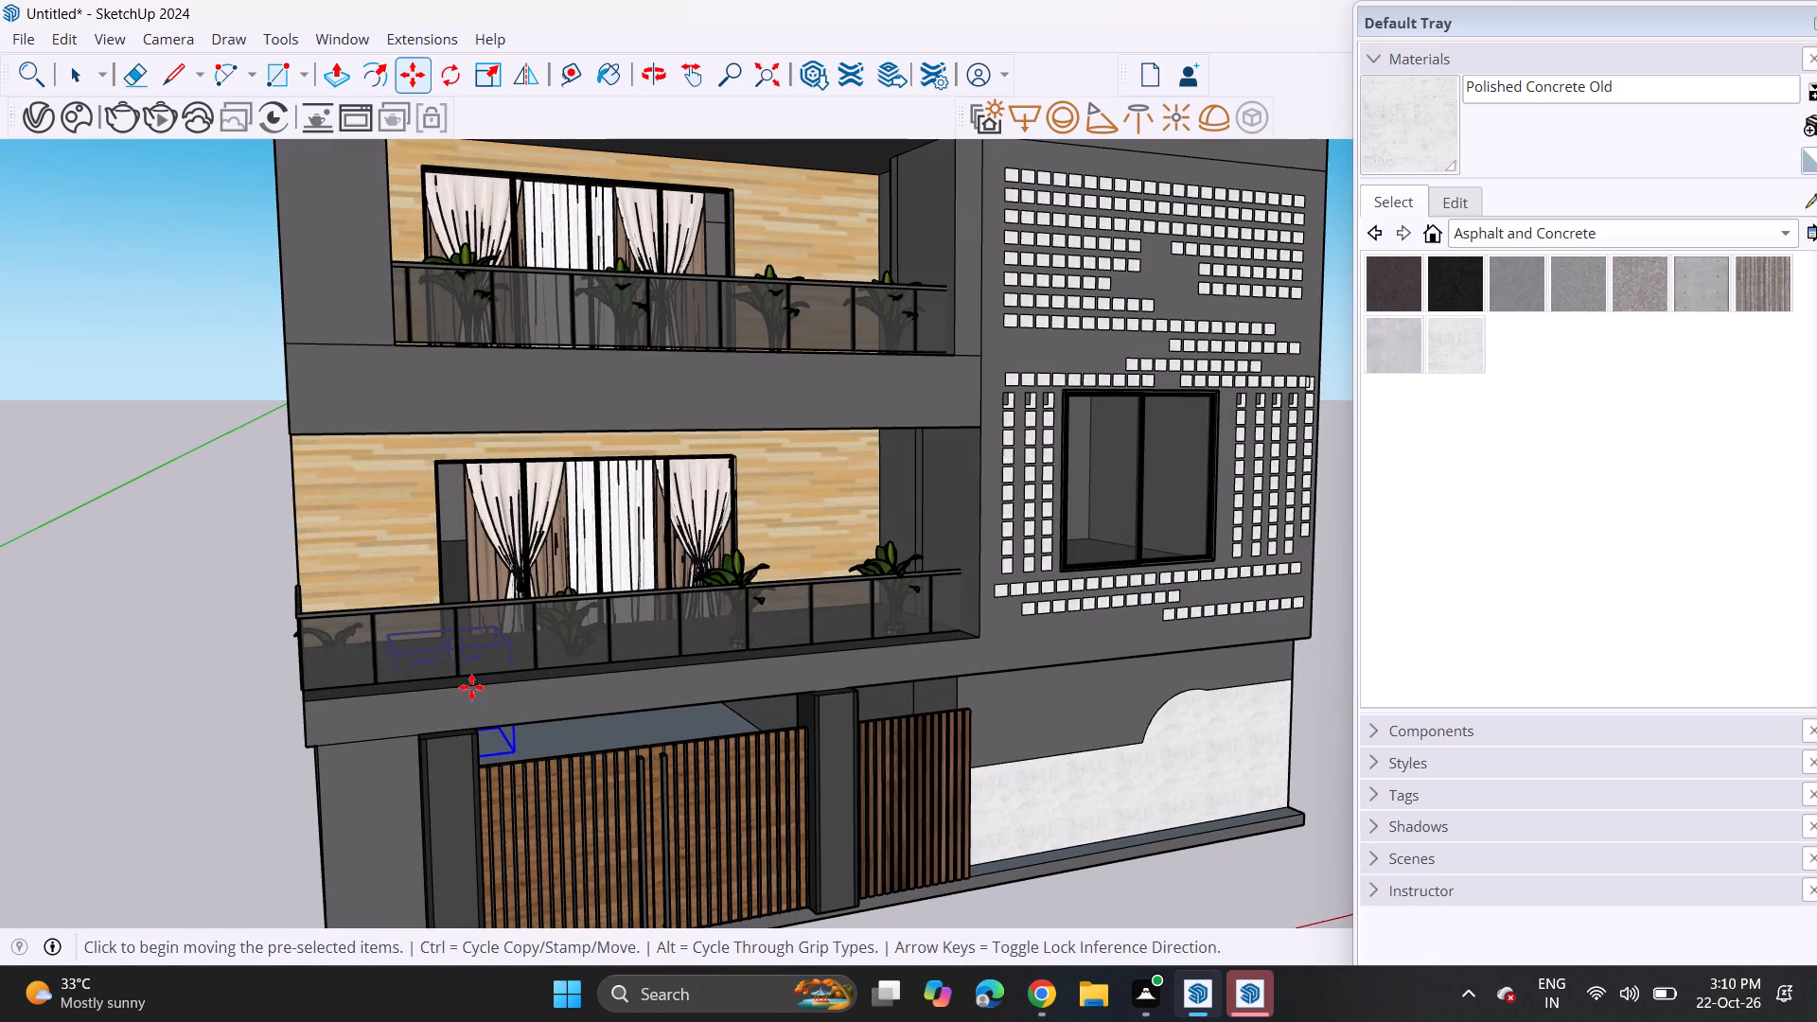
{"action": "scroll", "coordinate": [397, 575], "scroll_direction": "up", "scroll_amount": 1}
{"action": "middle_click_drag", "start_coordinate": [395, 573], "coordinate": [815, 745]}
{"action": "scroll", "coordinate": [805, 864], "scroll_direction": "up", "scroll_amount": 4}
{"action": "middle_click_drag", "start_coordinate": [805, 907], "coordinate": [762, 481]}
{"action": "scroll", "coordinate": [783, 750], "scroll_direction": "up", "scroll_amount": 1, "text": "shift"}
{"action": "left_click", "coordinate": [817, 760]}
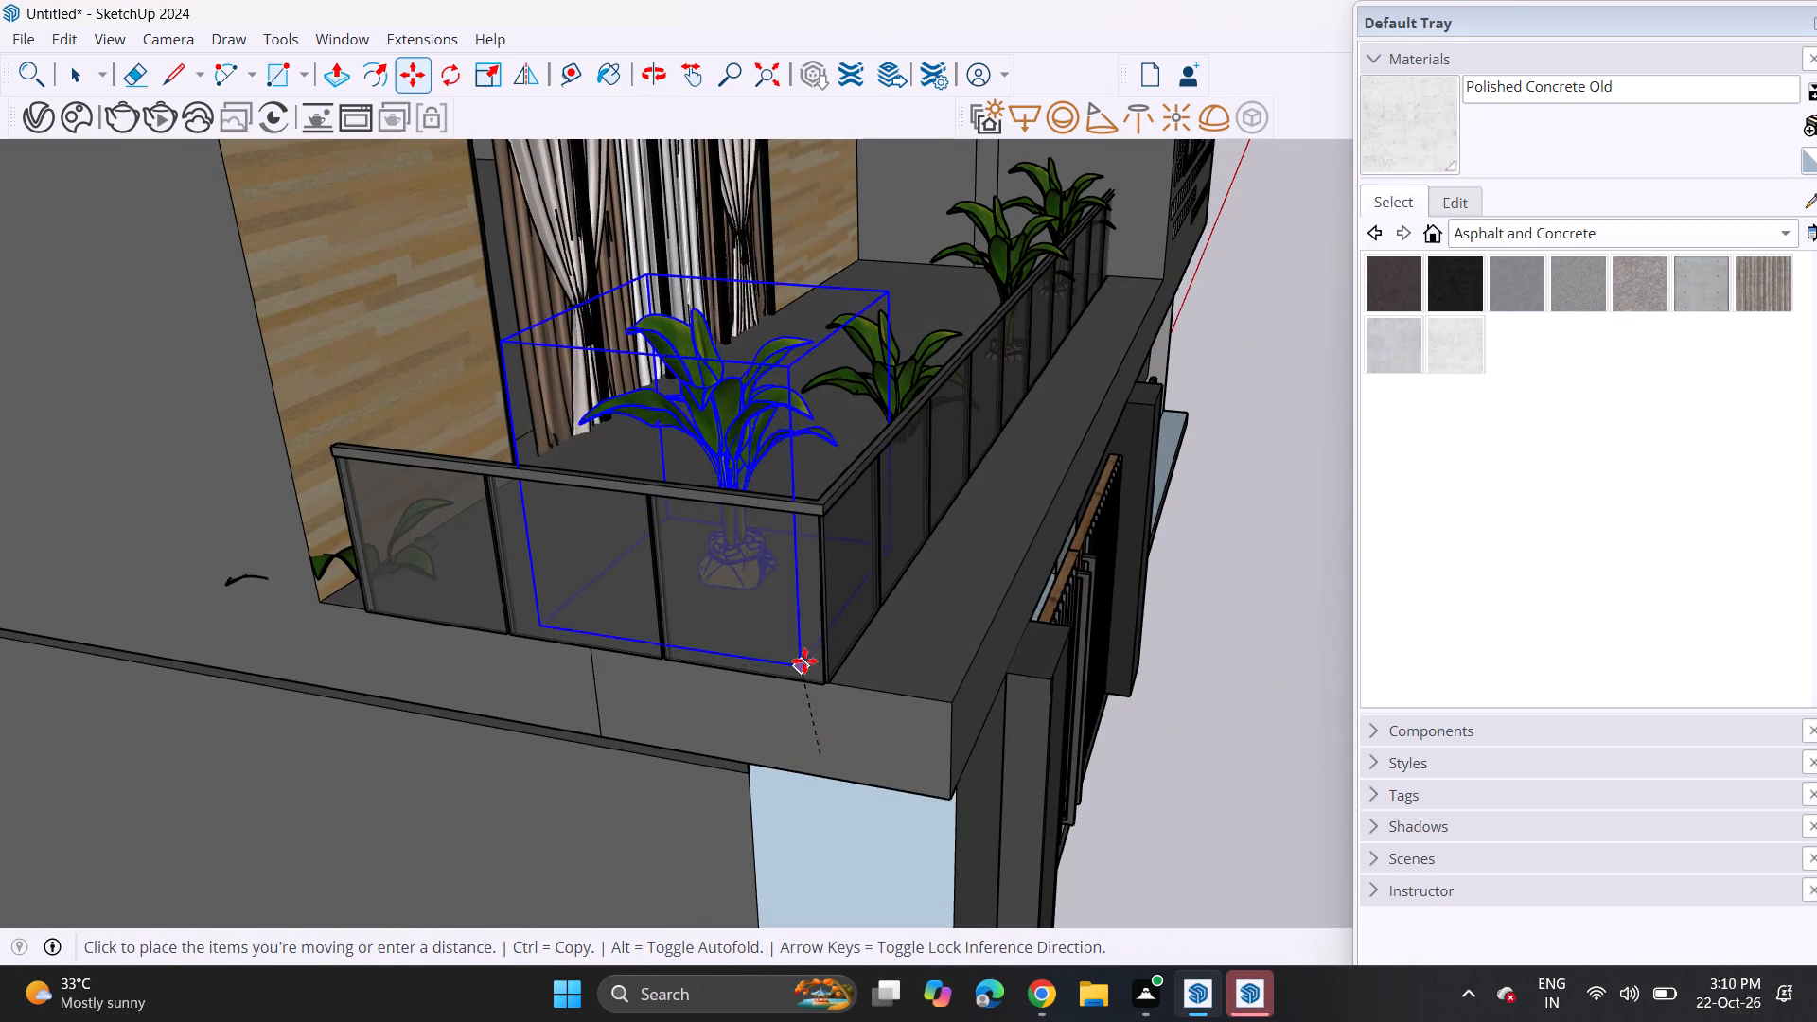
{"action": "left_click", "coordinate": [820, 677]}
{"action": "middle_click_drag", "start_coordinate": [1033, 488], "coordinate": [221, 380]}
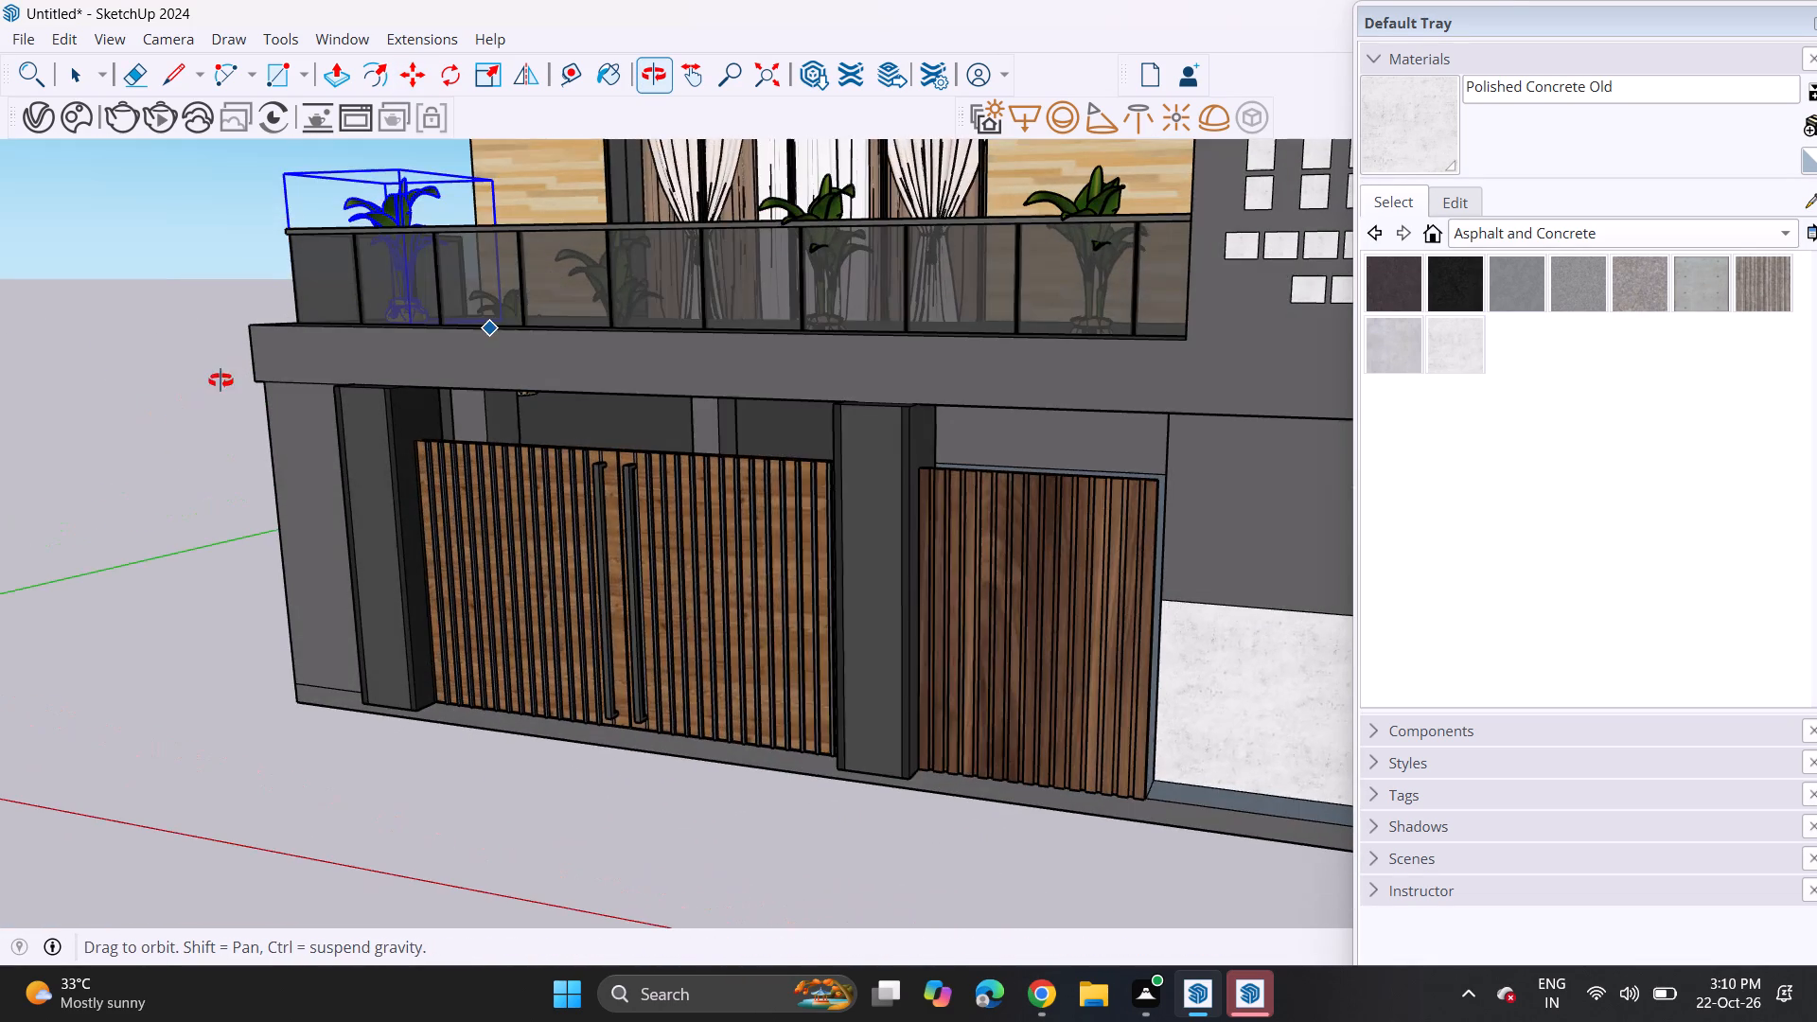
{"action": "middle_click_drag", "start_coordinate": [221, 380], "coordinate": [221, 379]}
{"action": "key", "text": "space"}
{"action": "left_click", "coordinate": [154, 393]}
Examine the building's complete front elevation, framing all floors from ground level to the roof parapet.
{"action": "scroll", "coordinate": [215, 429], "scroll_direction": "down", "scroll_amount": 6}
{"action": "middle_click_drag", "start_coordinate": [290, 439], "coordinate": [476, 421]}
{"action": "scroll", "coordinate": [477, 421], "scroll_direction": "down", "scroll_amount": 5}
{"action": "middle_click_drag", "start_coordinate": [494, 436], "coordinate": [506, 451]}
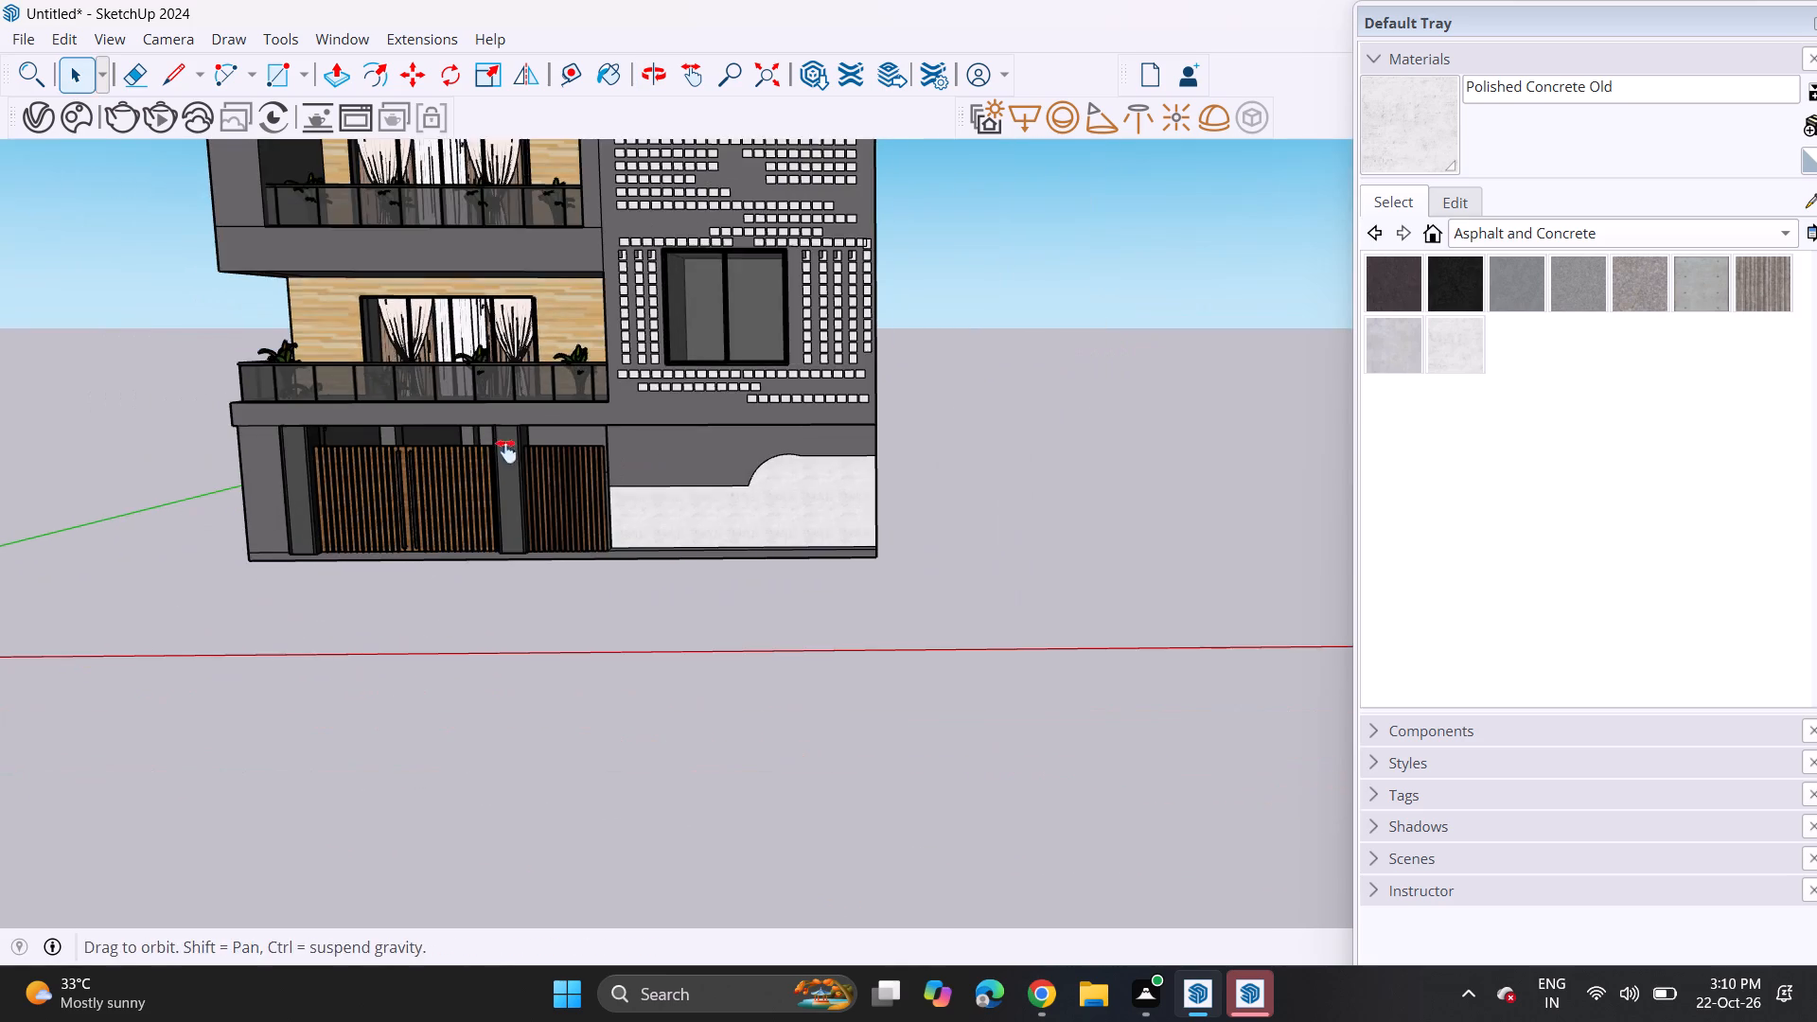
{"action": "middle_click_drag", "start_coordinate": [506, 451], "coordinate": [806, 705]}
{"action": "scroll", "coordinate": [881, 719], "scroll_direction": "up", "scroll_amount": 1}
{"action": "middle_click_drag", "start_coordinate": [871, 708], "coordinate": [848, 592]}
{"action": "scroll", "coordinate": [855, 576], "scroll_direction": "down", "scroll_amount": 5}
{"action": "middle_click_drag", "start_coordinate": [862, 636], "coordinate": [927, 704]}
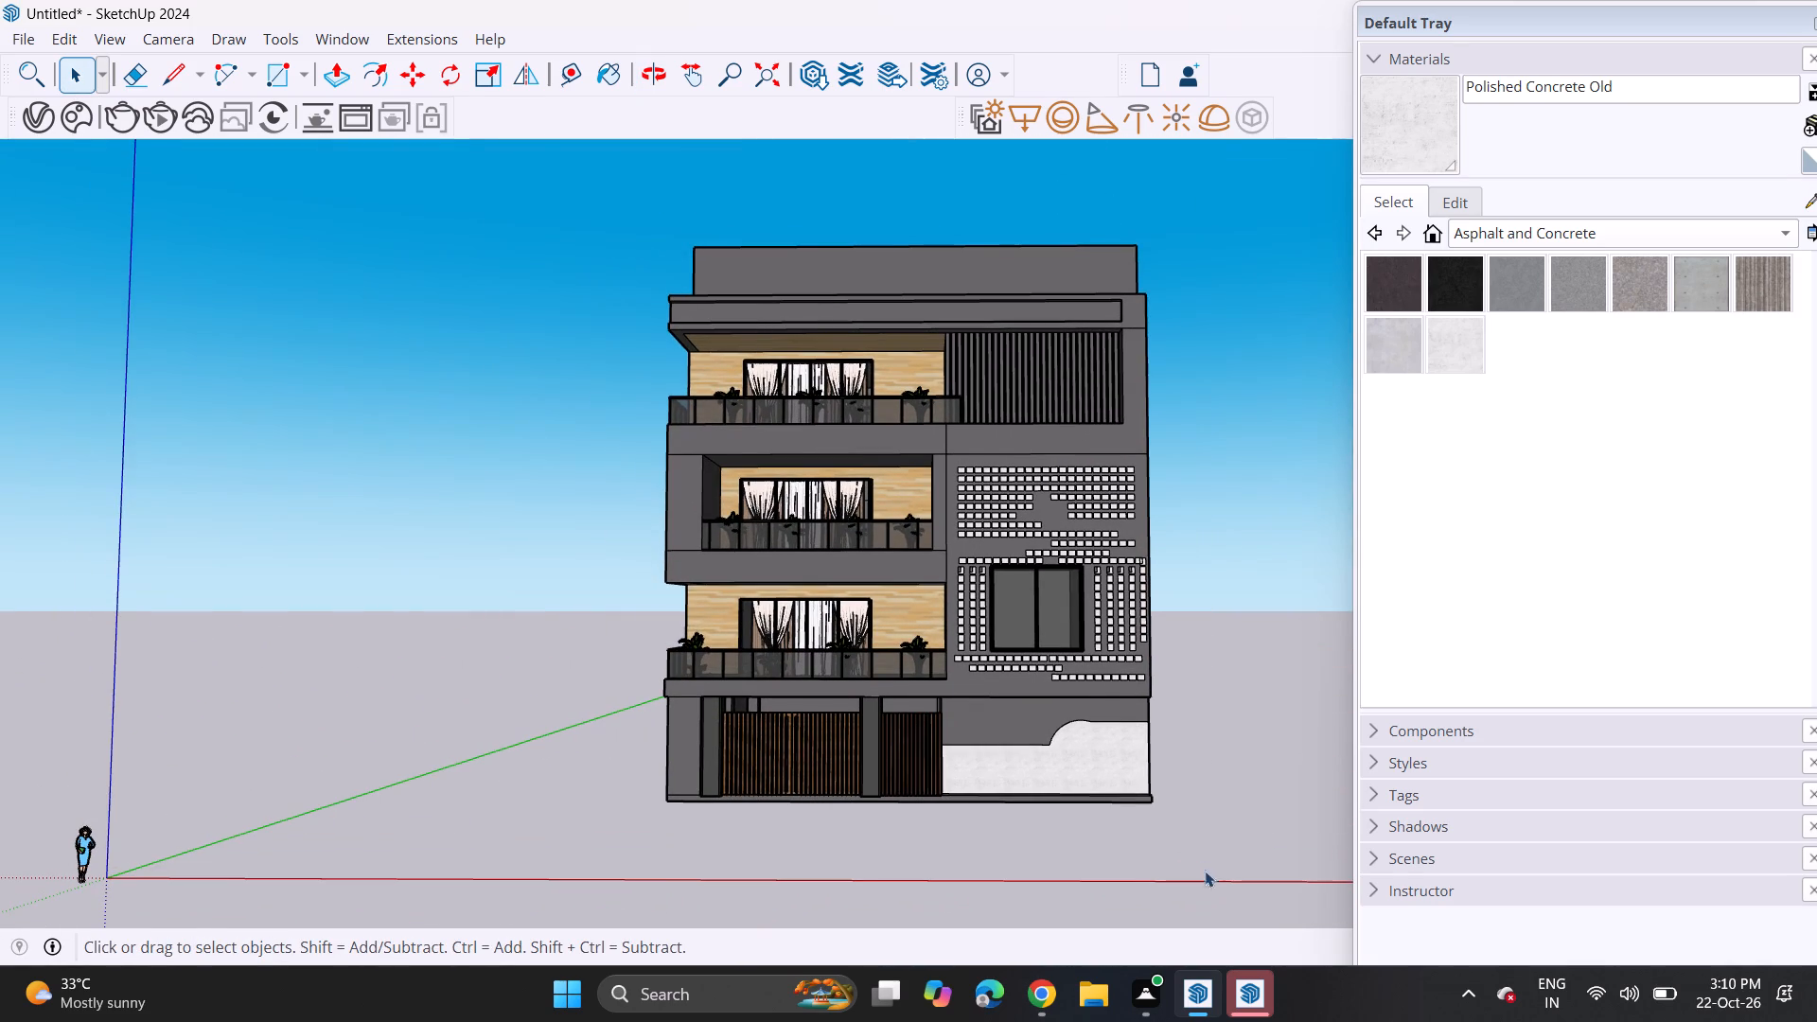
Try to save the model as g2 in the VAMSHI INTERIOR folder, declining to replace the existing file.
{"action": "left_click", "coordinate": [34, 37]}
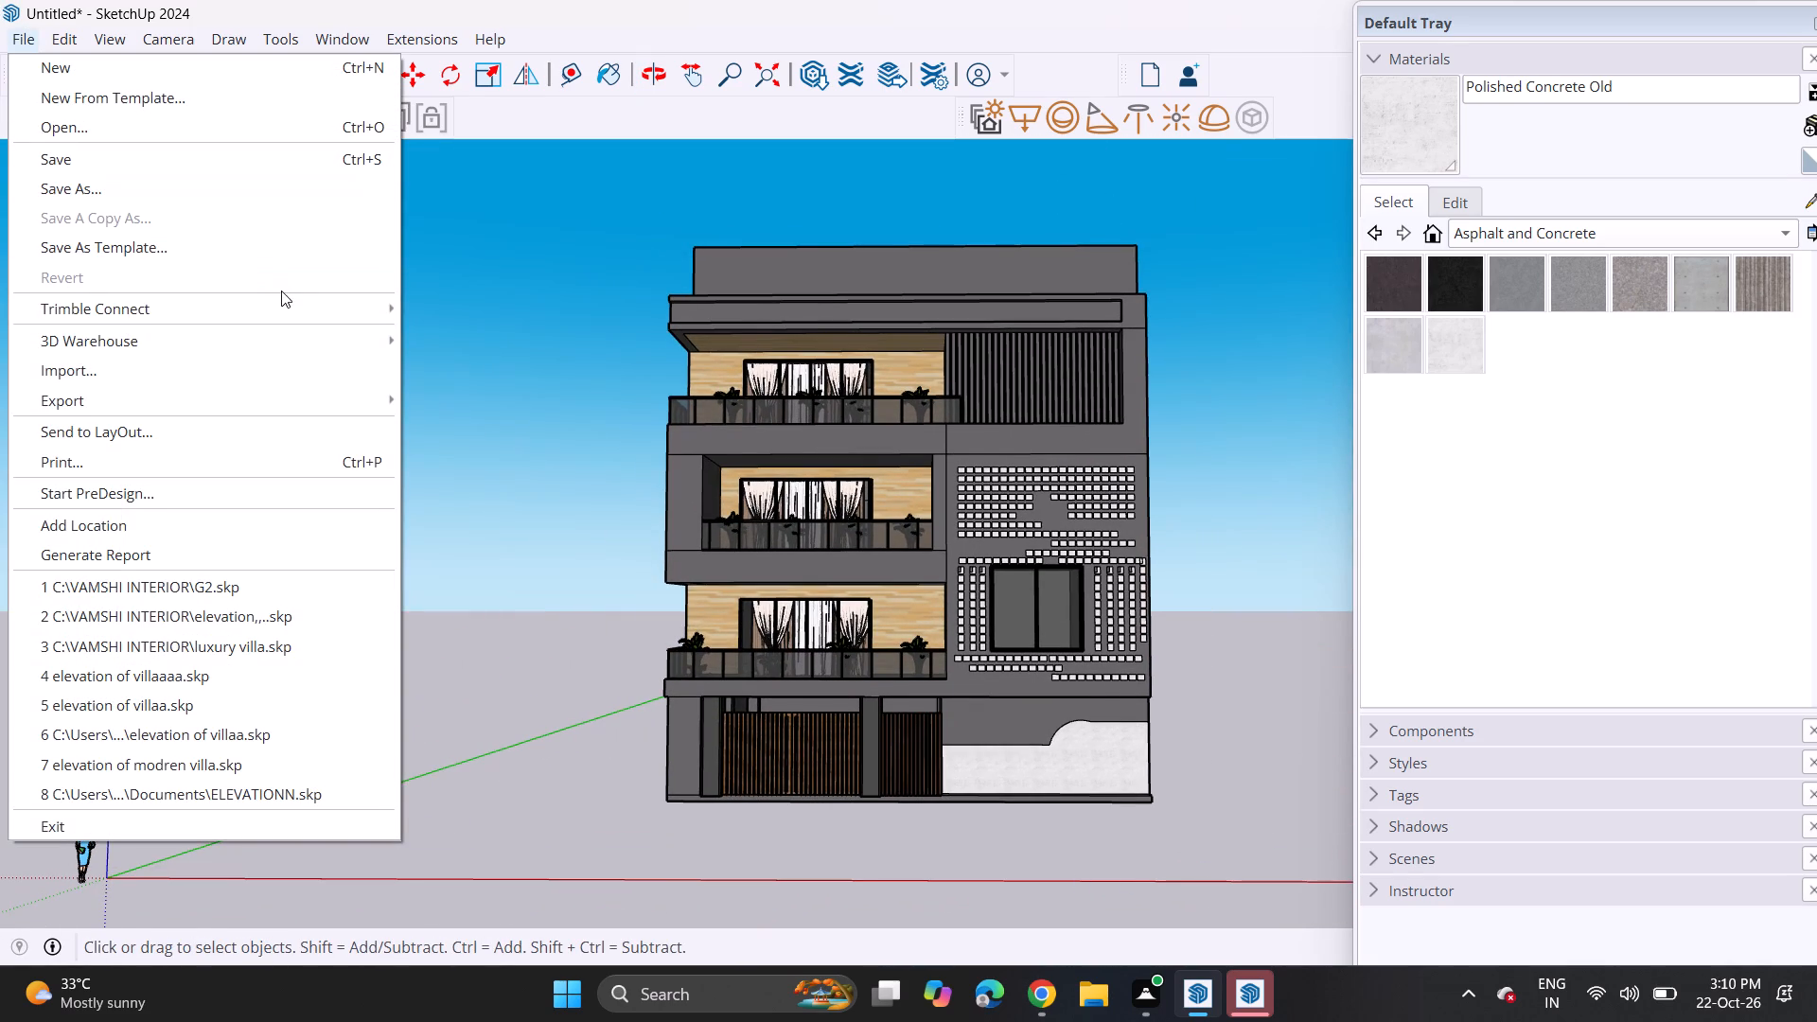
{"action": "left_click", "coordinate": [248, 184]}
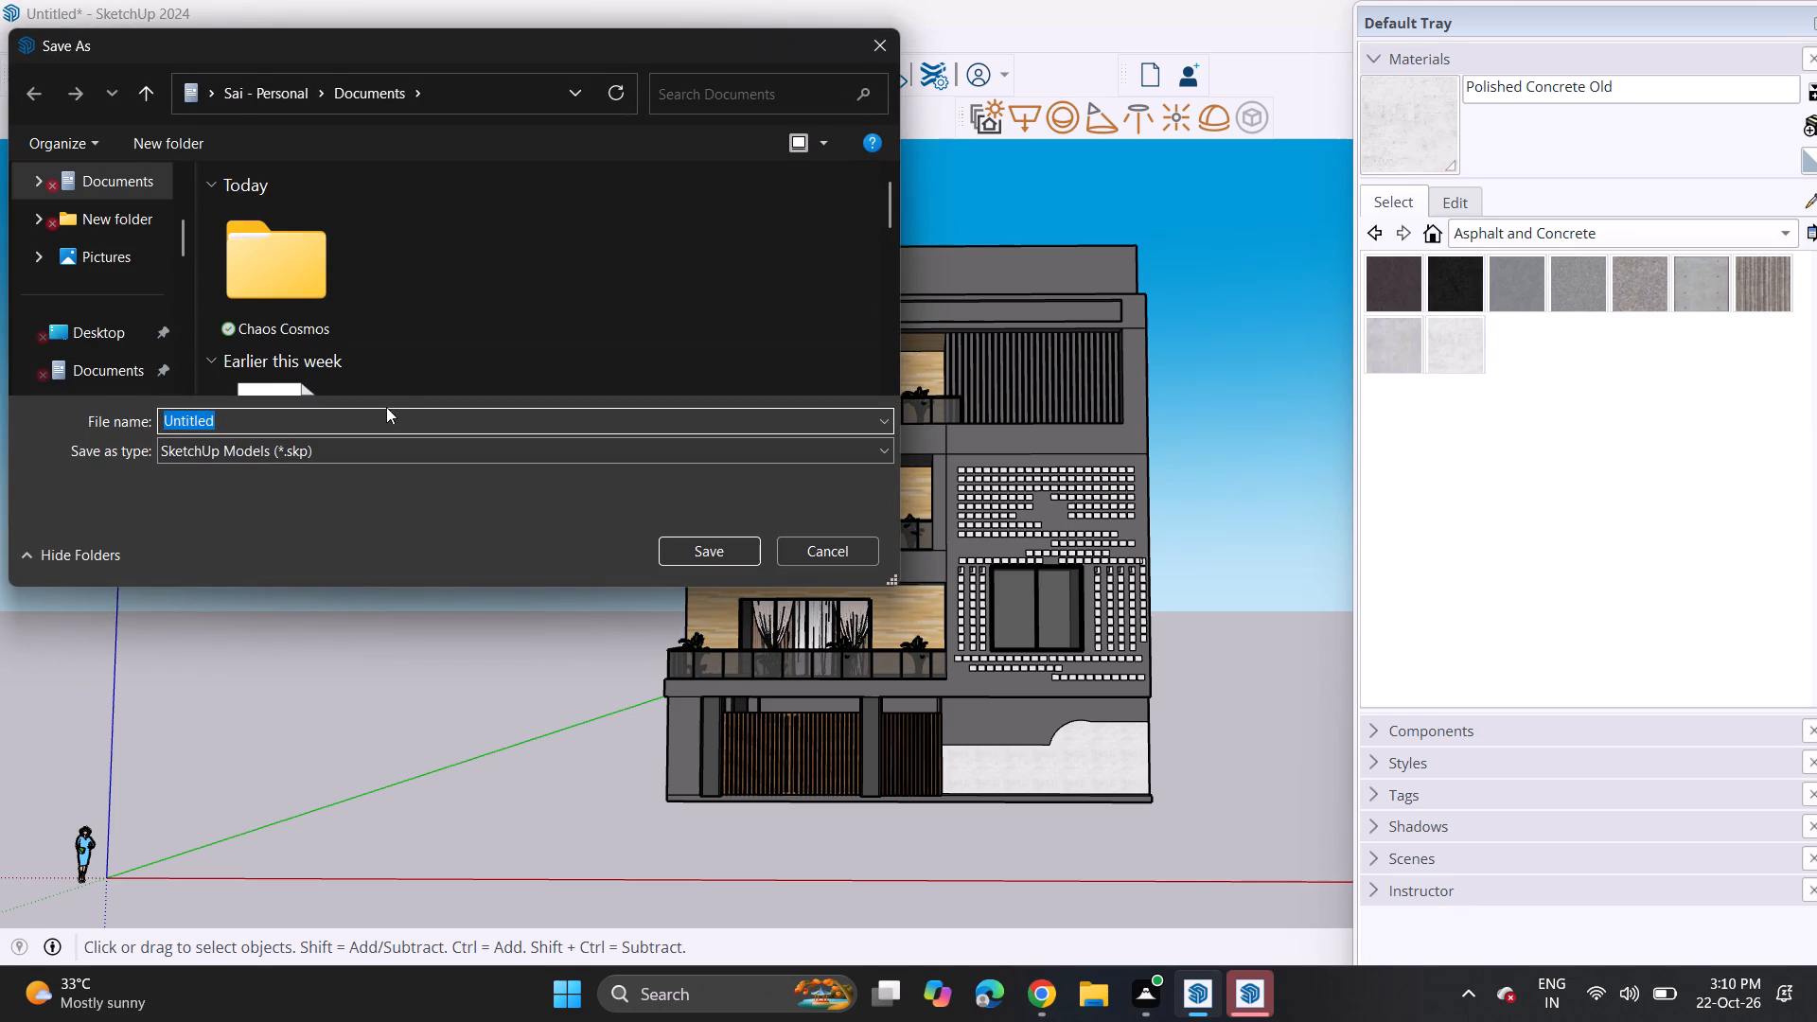
{"action": "key", "text": "BackSpace"}
{"action": "type", "text": "g2"}
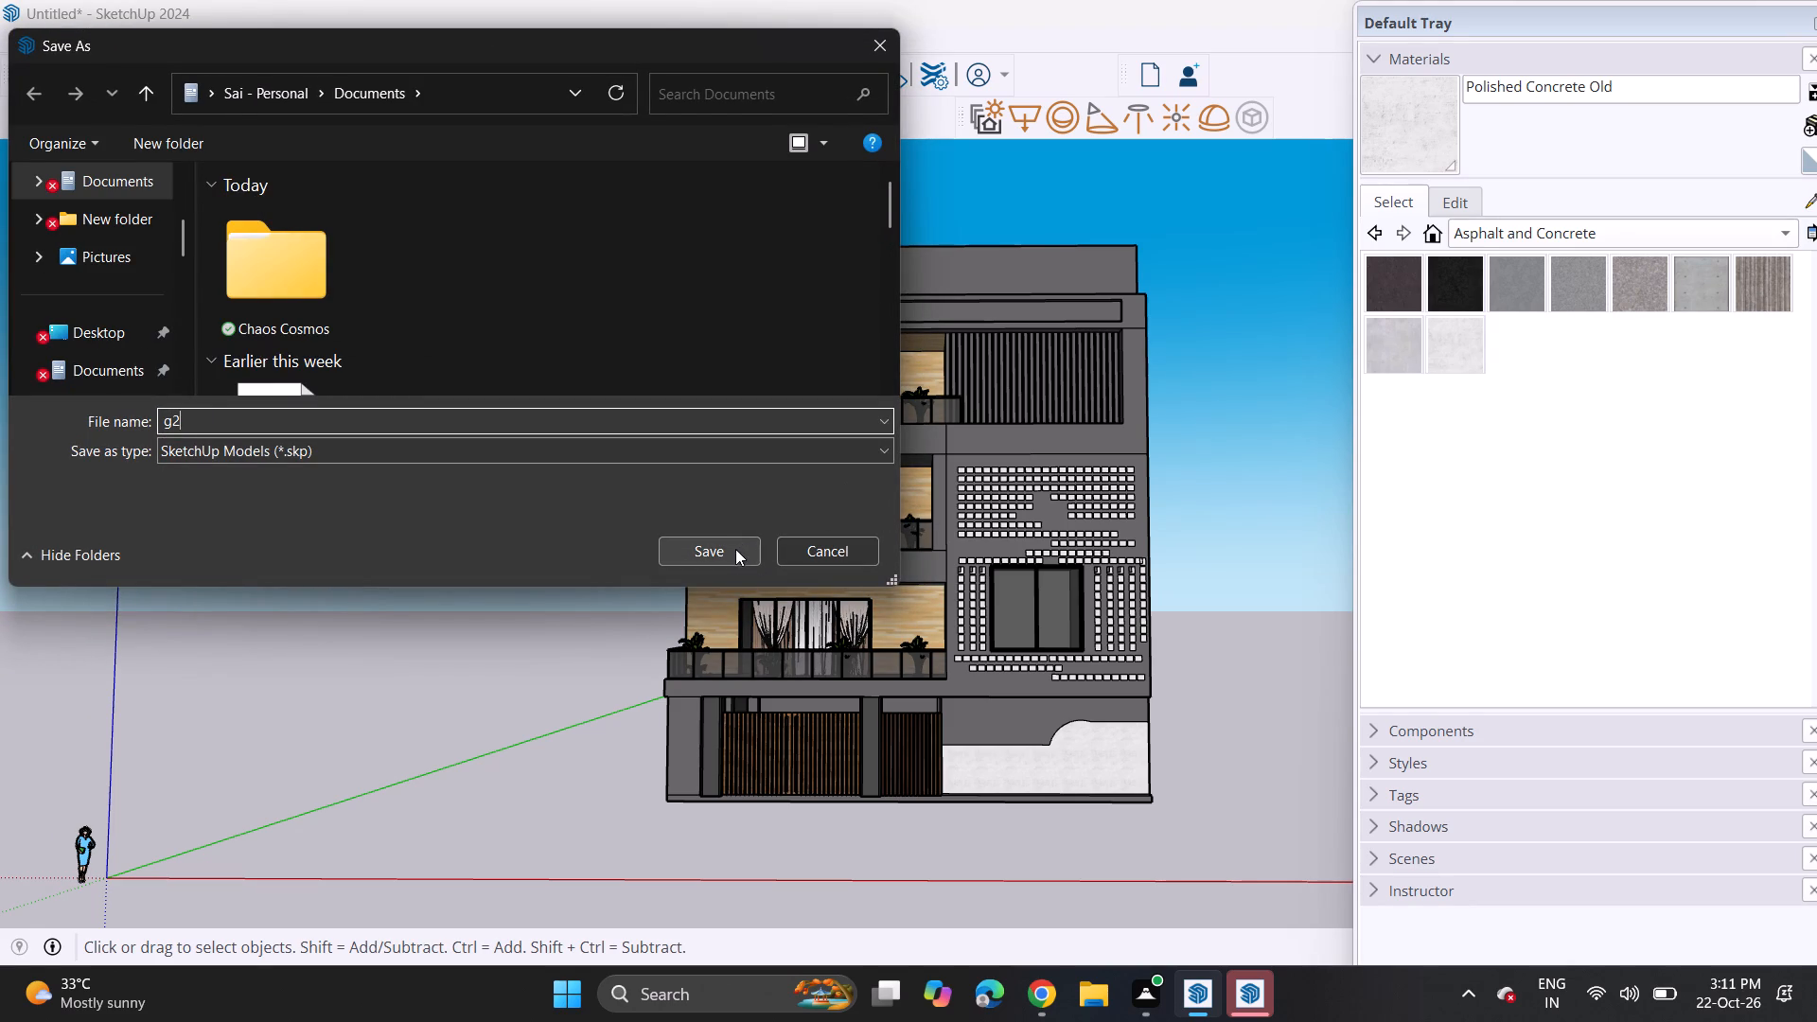
{"action": "left_click", "coordinate": [562, 84]}
{"action": "left_click", "coordinate": [503, 188]}
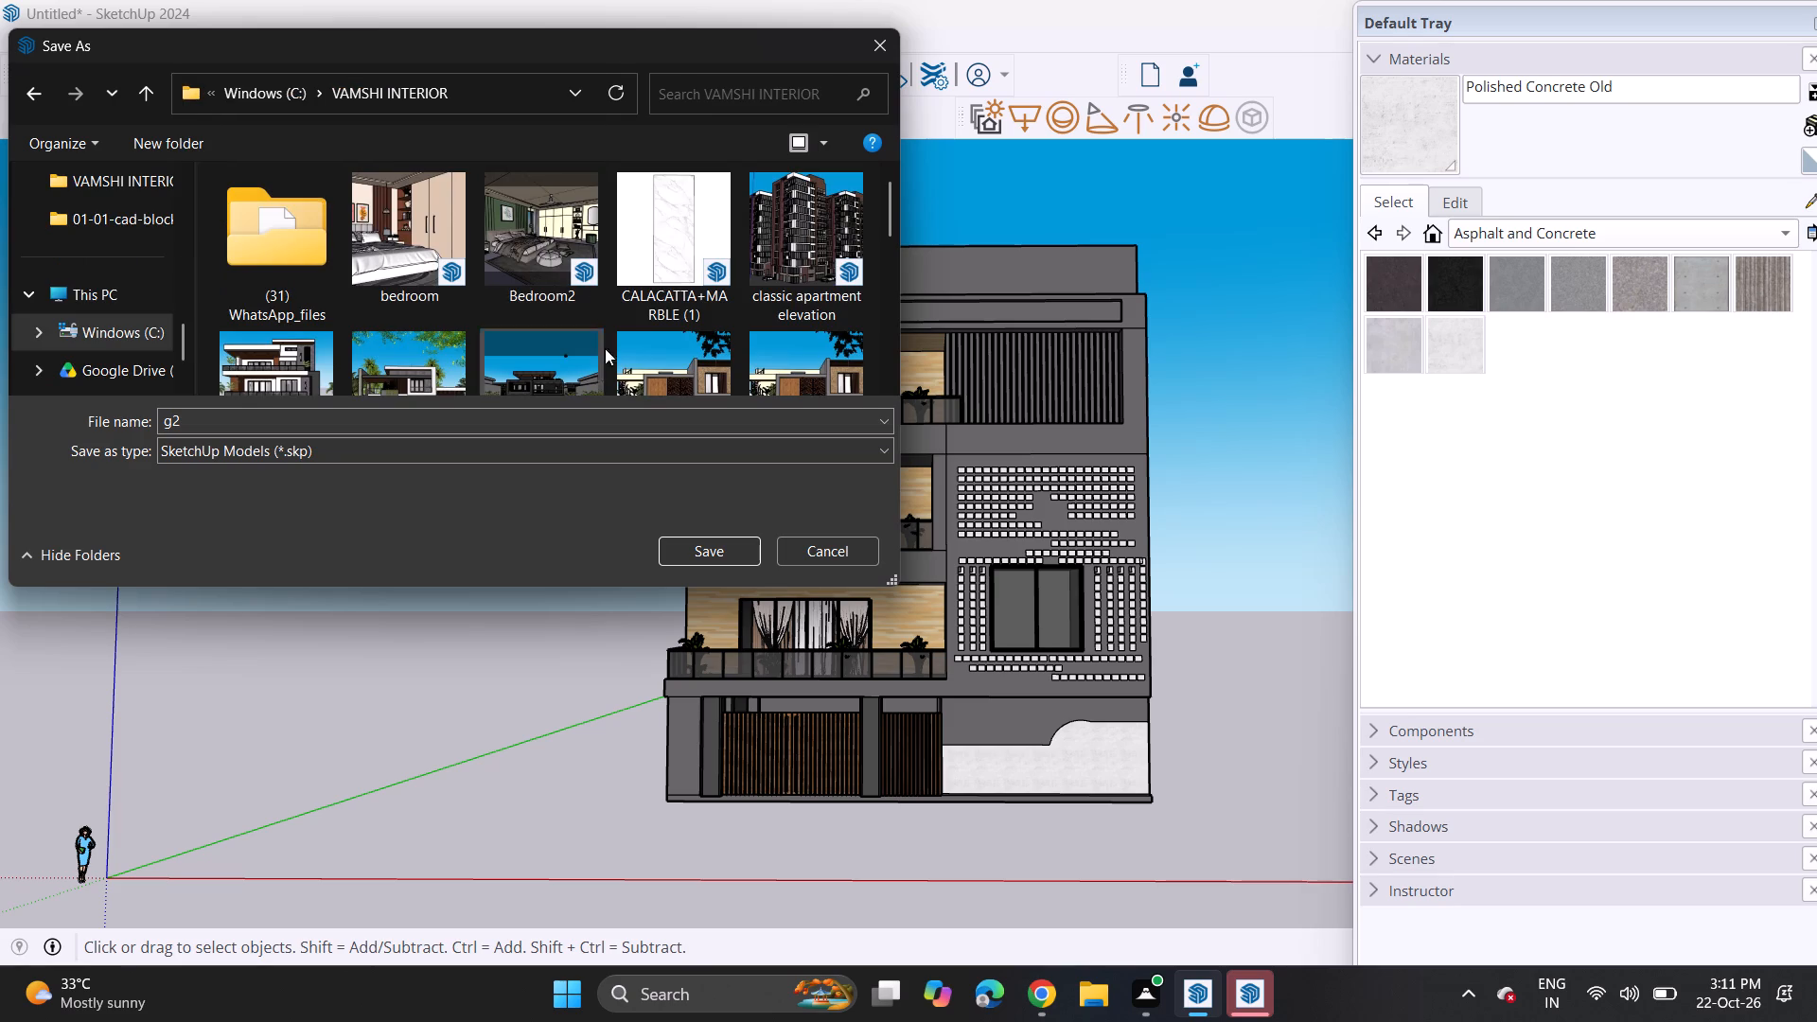
{"action": "left_click", "coordinate": [718, 555]}
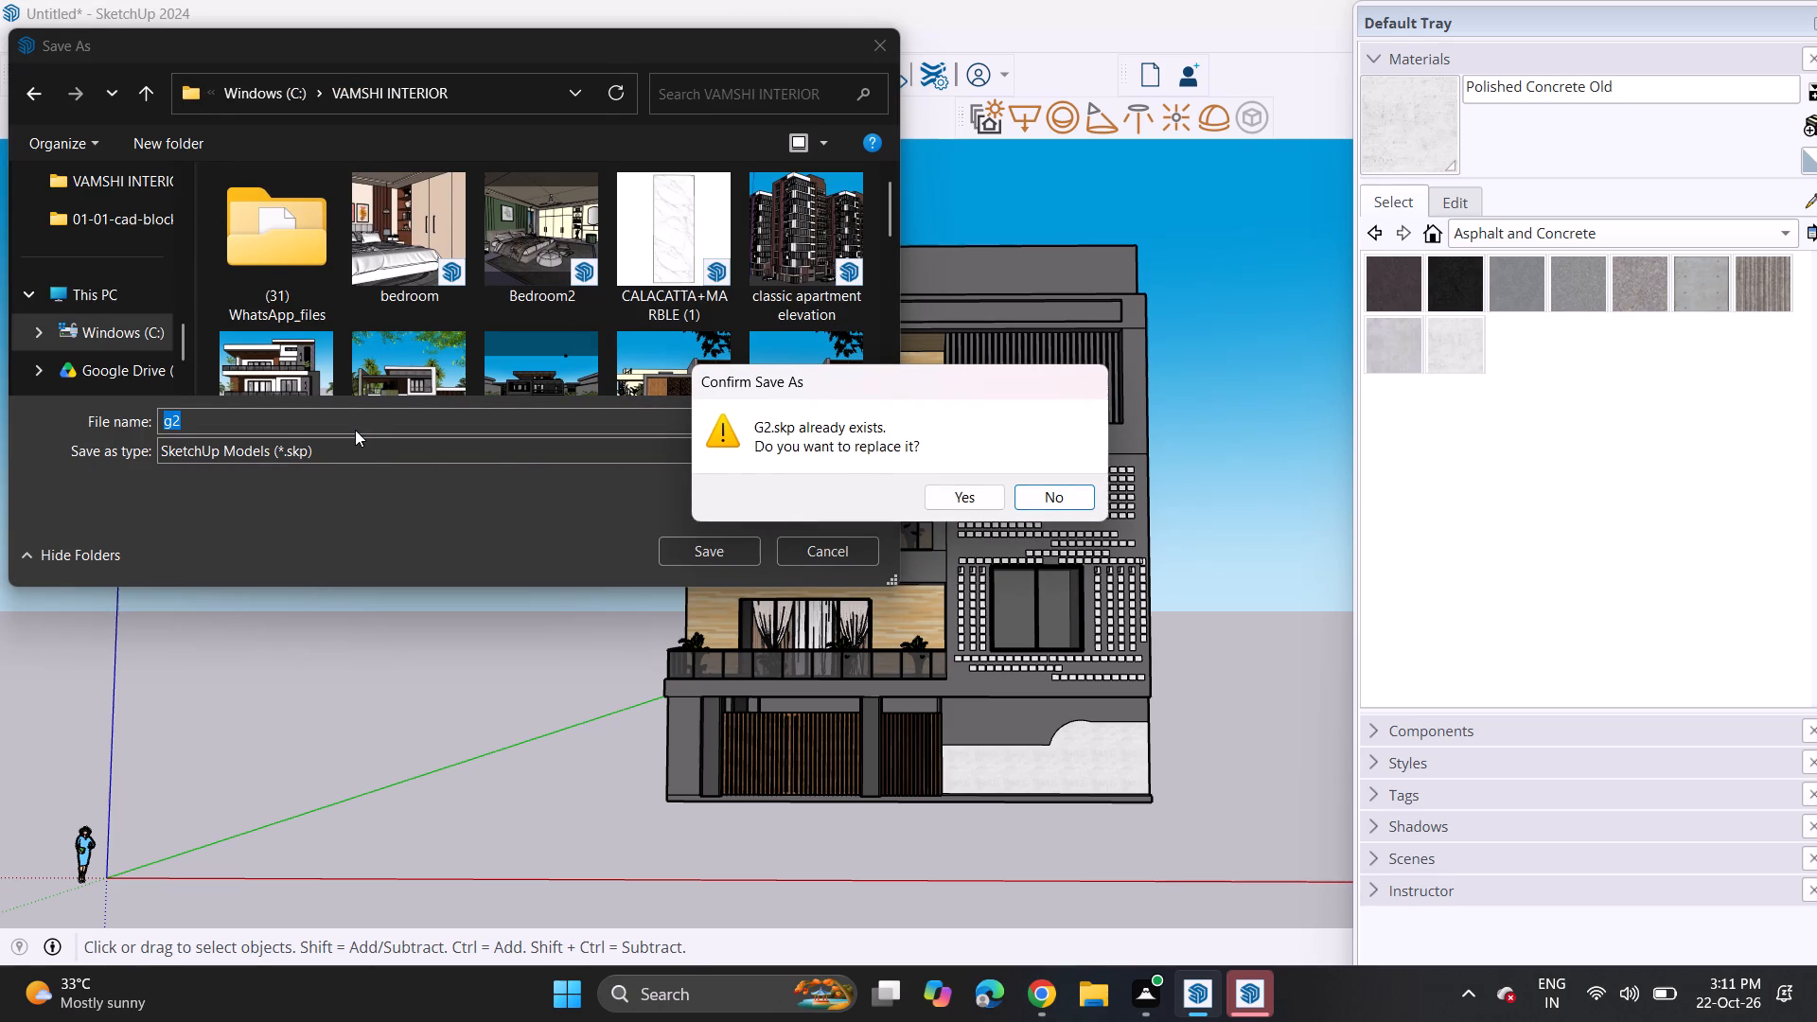
{"action": "key", "text": "BackSpace"}
{"action": "key", "text": "BackSpace"}
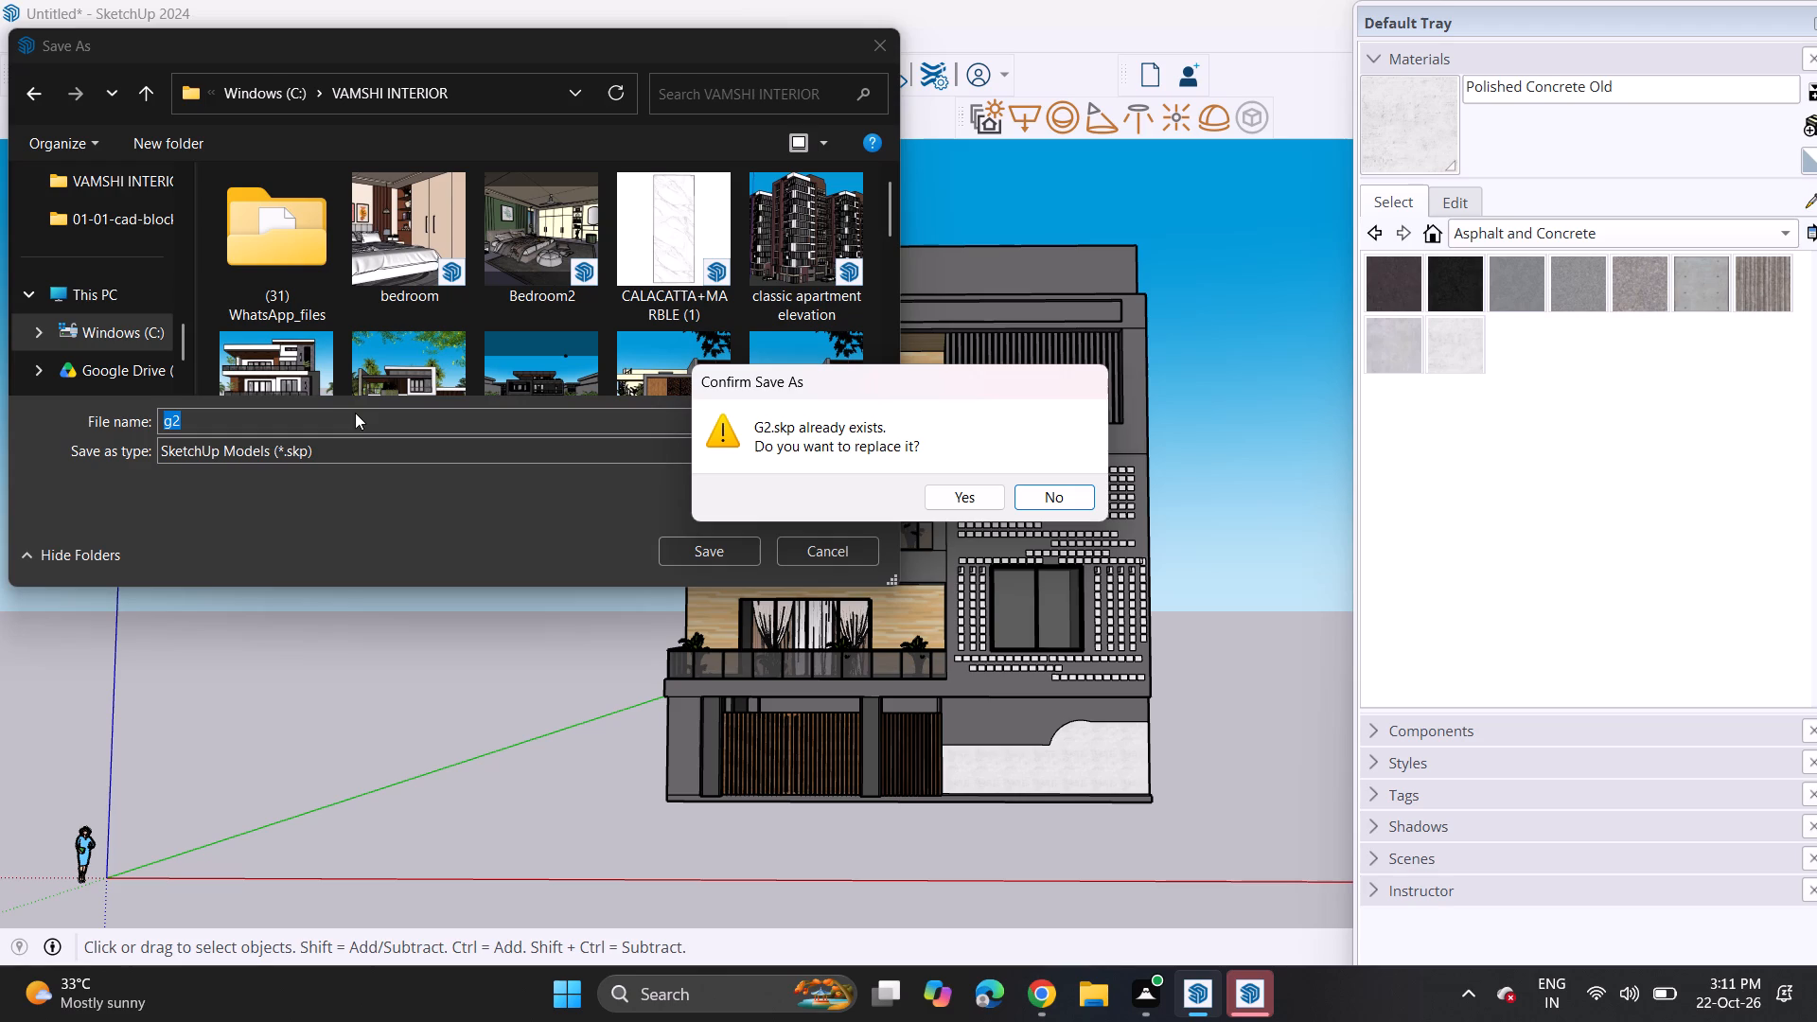
{"action": "left_click", "coordinate": [356, 412]}
{"action": "key", "text": "BackSpace"}
{"action": "key", "text": "BackSpace"}
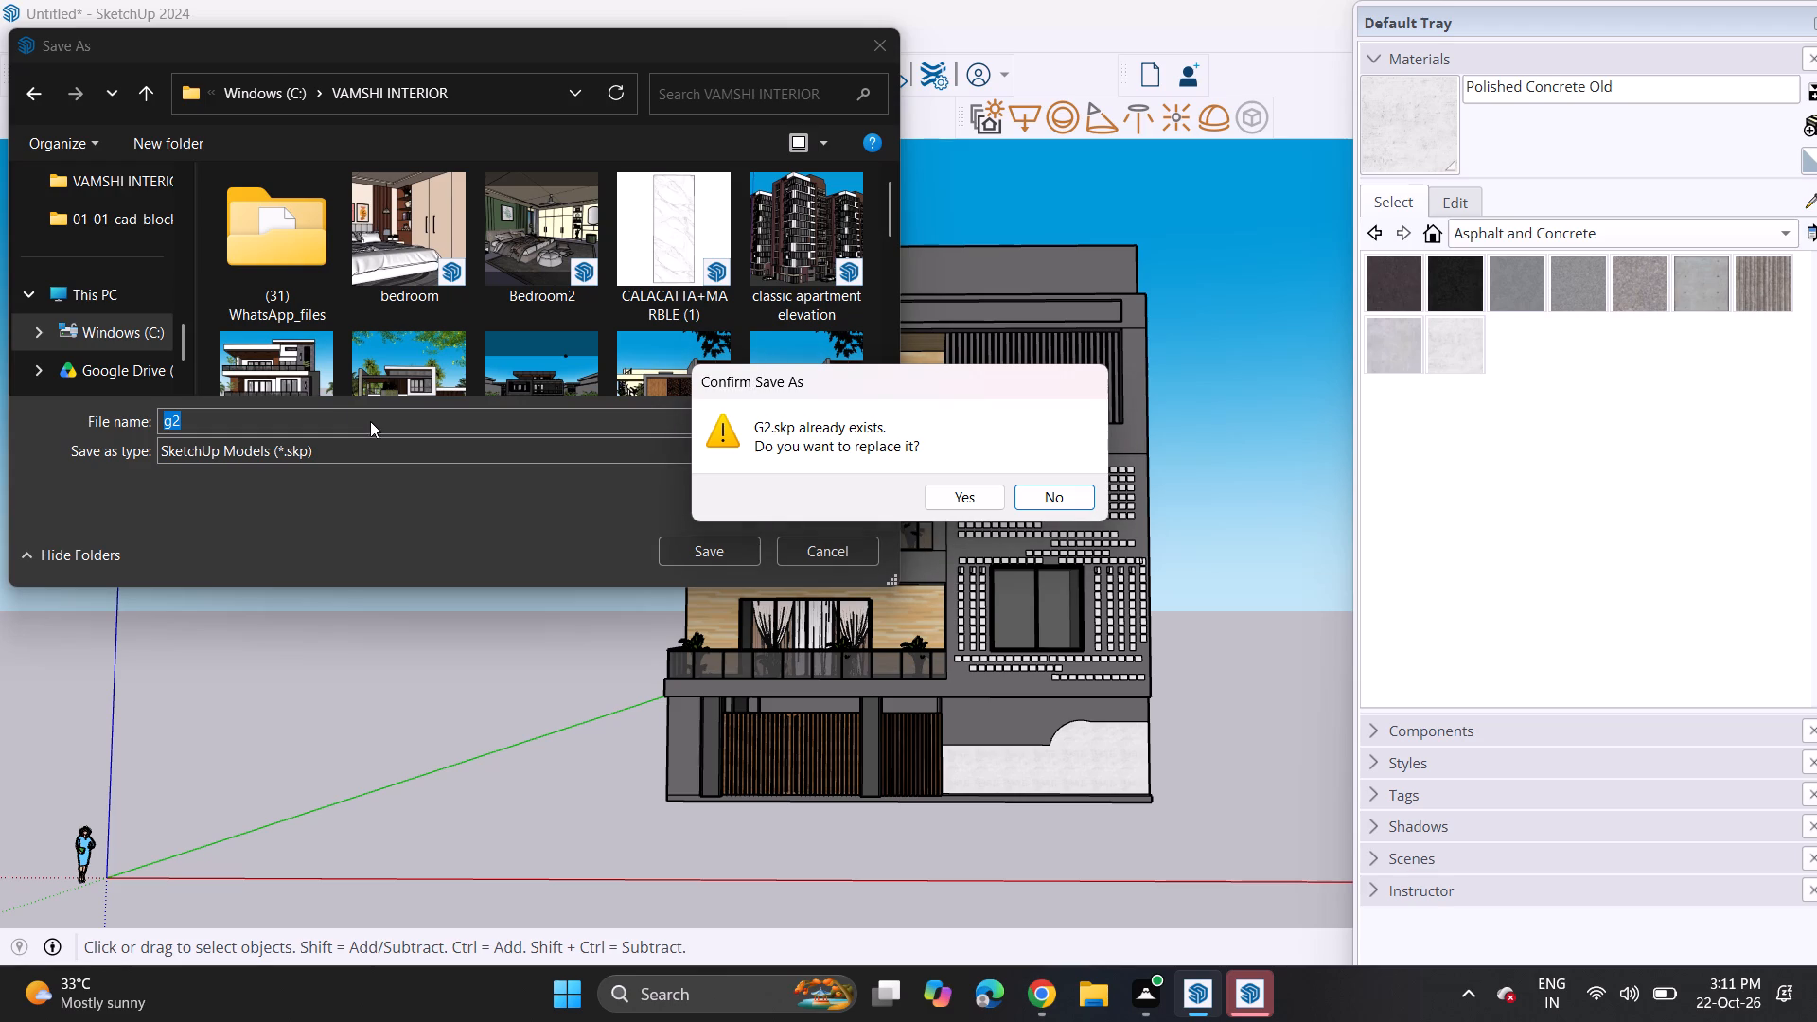
{"action": "left_click", "coordinate": [353, 422]}
{"action": "left_click", "coordinate": [1043, 485]}
Save the model in the VAMSHI INTERIOR folder under the name g11.
{"action": "left_click", "coordinate": [463, 424]}
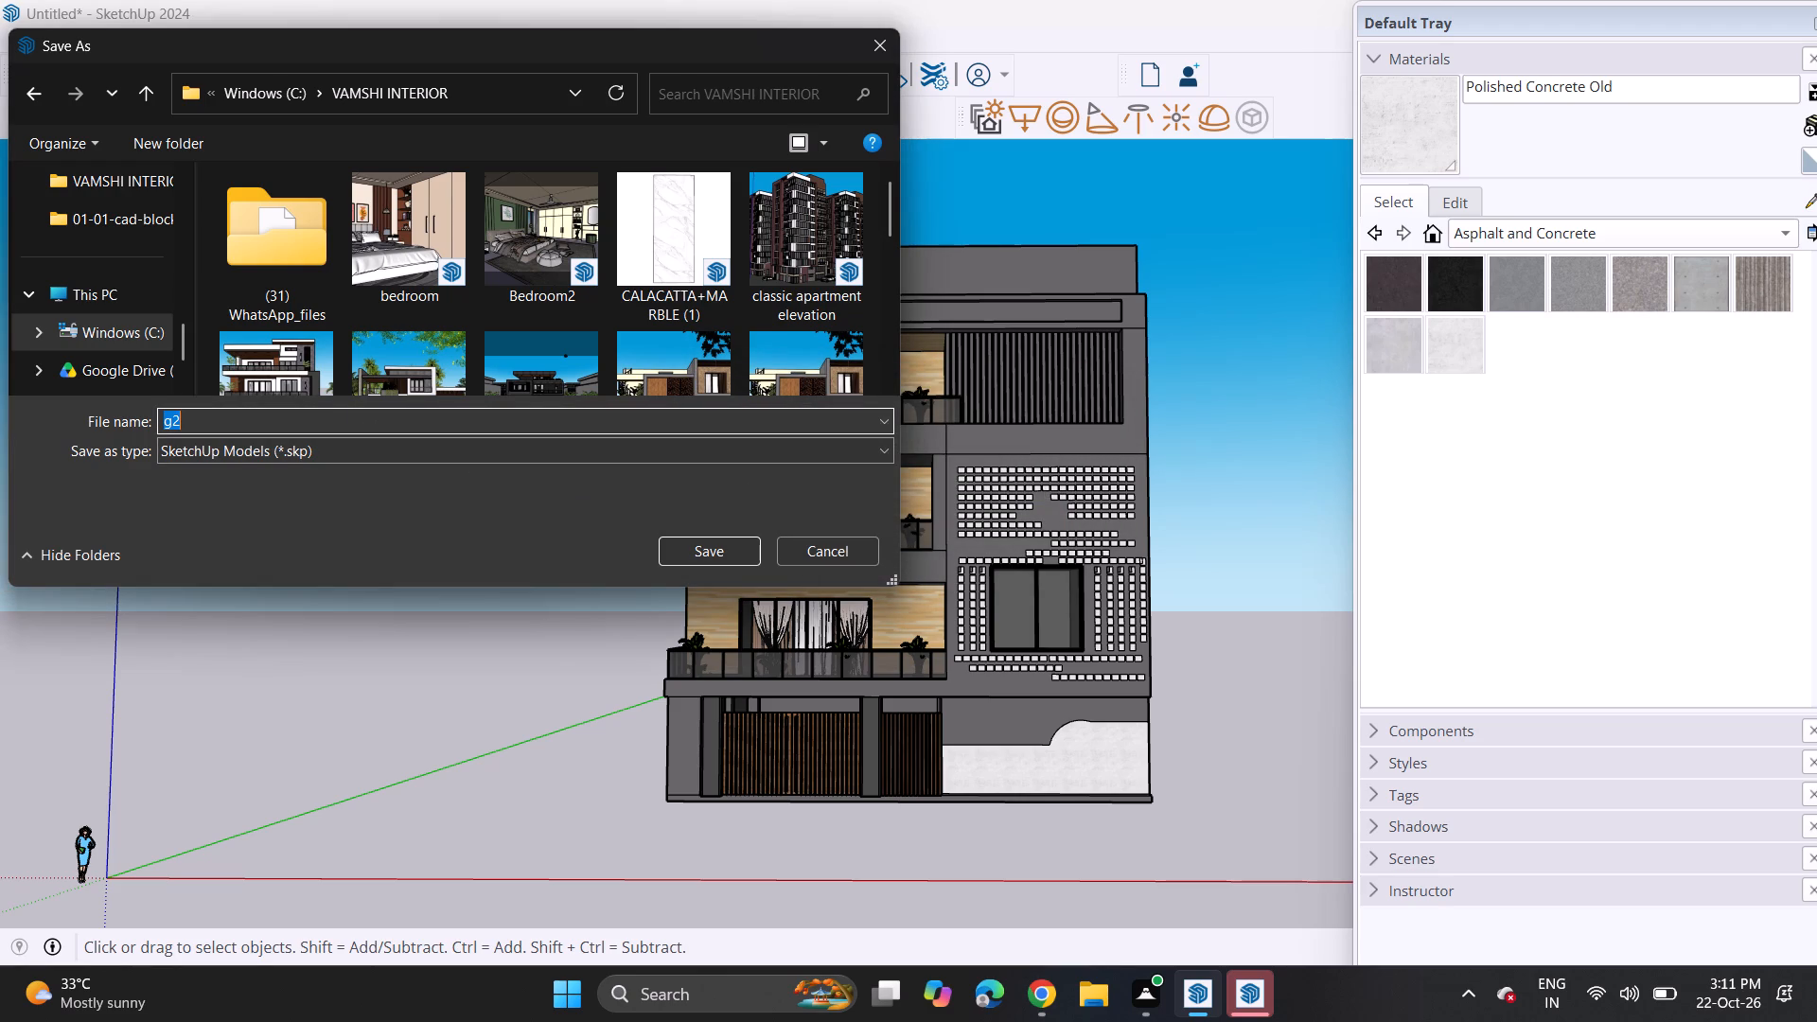
{"action": "key", "text": "BackSpace"}
{"action": "key", "text": "BackSpace"}
{"action": "type", "text": "g3"}
{"action": "key", "text": "BackSpace"}
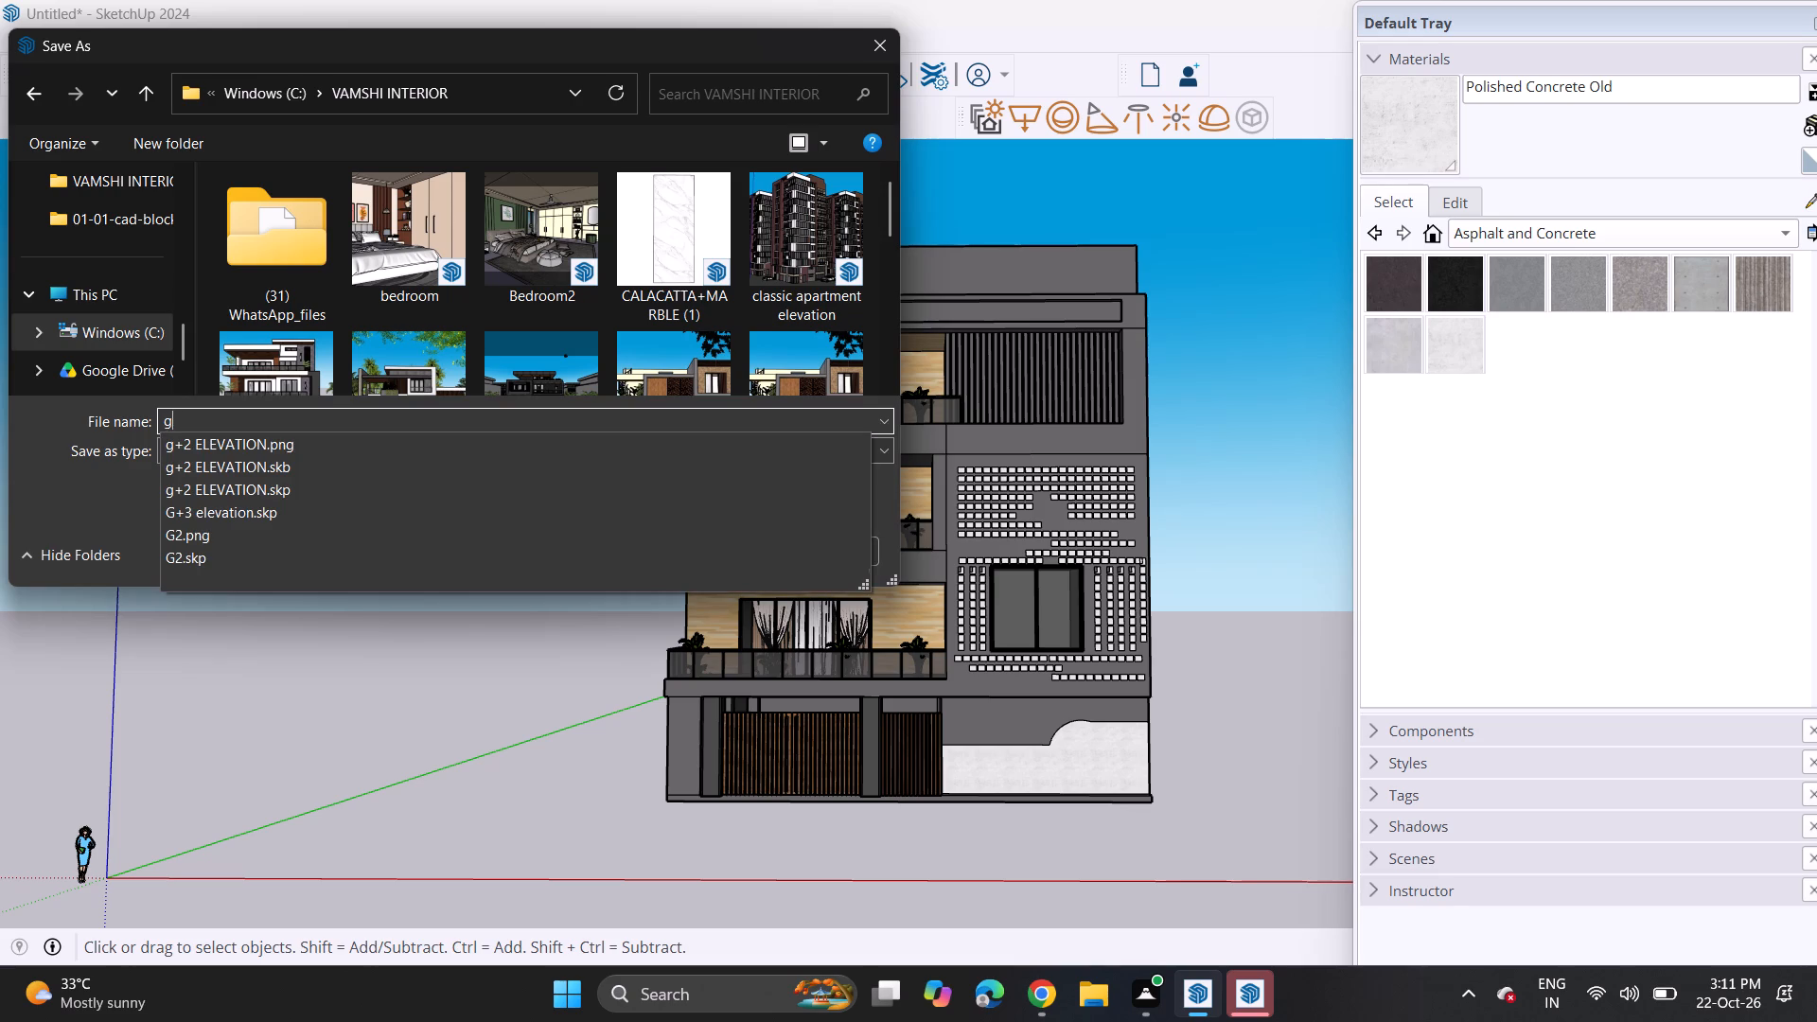
{"action": "type", "text": "11"}
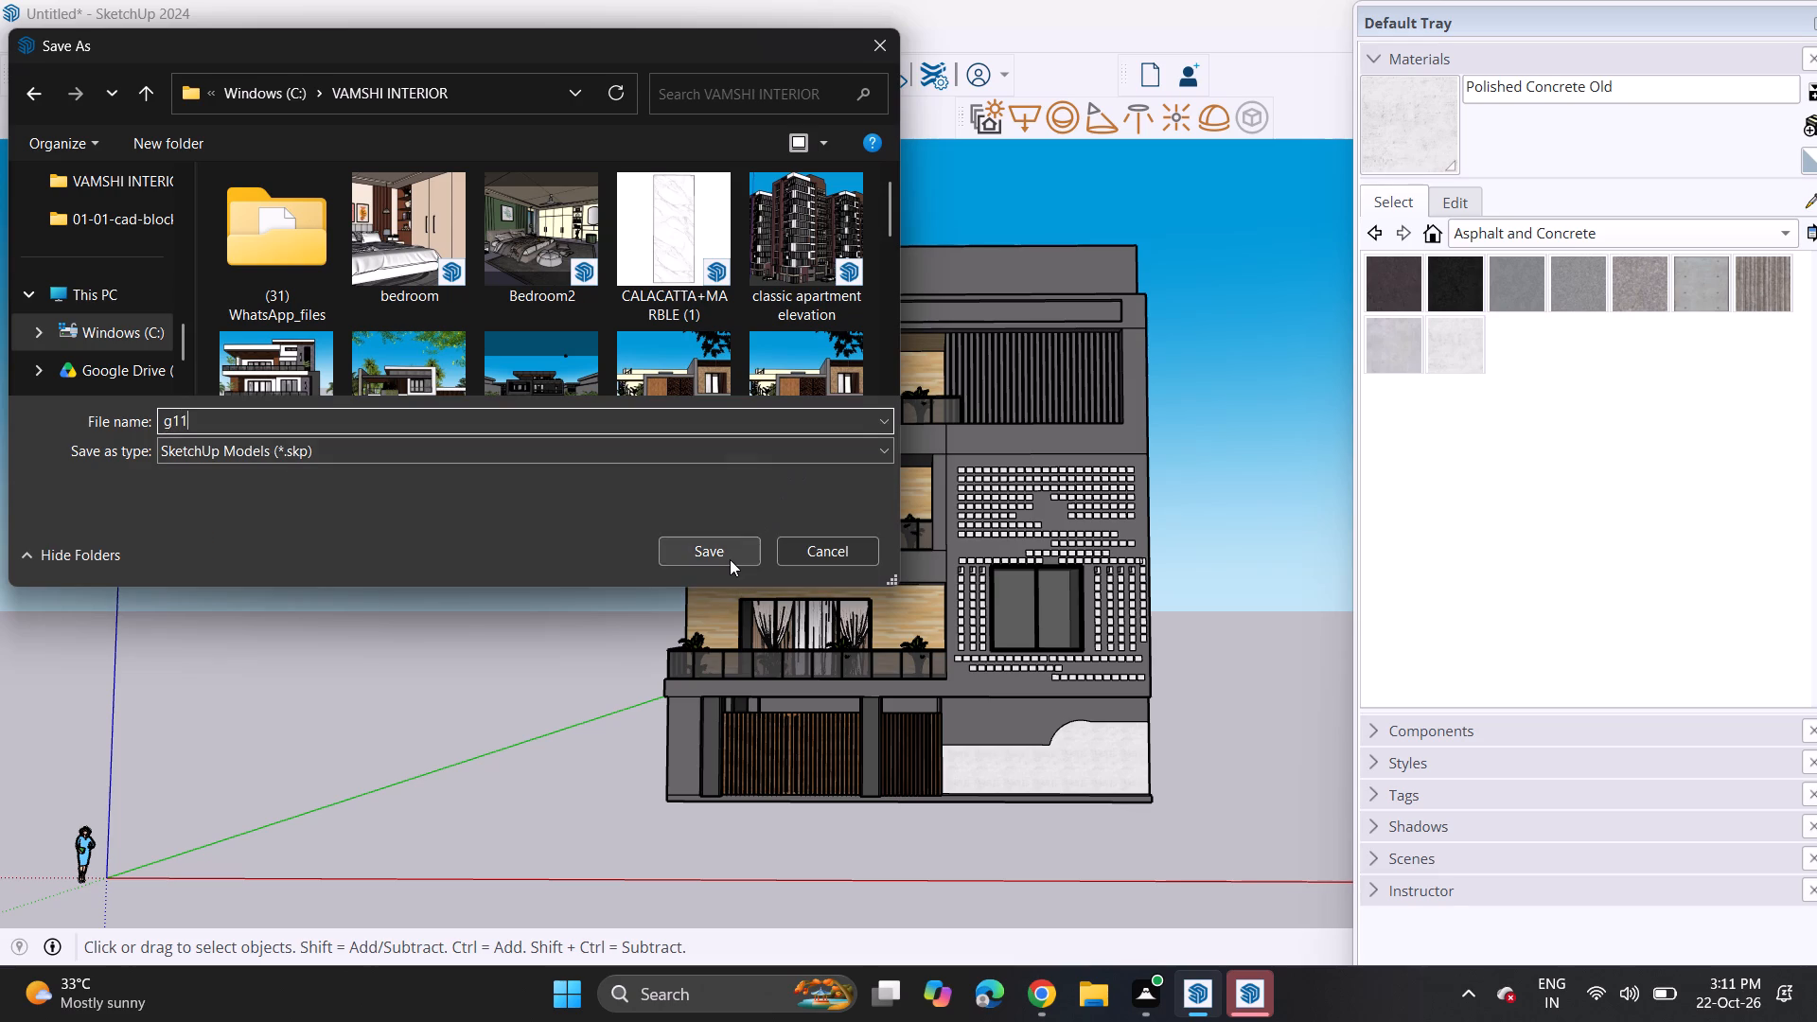
{"action": "left_click", "coordinate": [729, 559]}
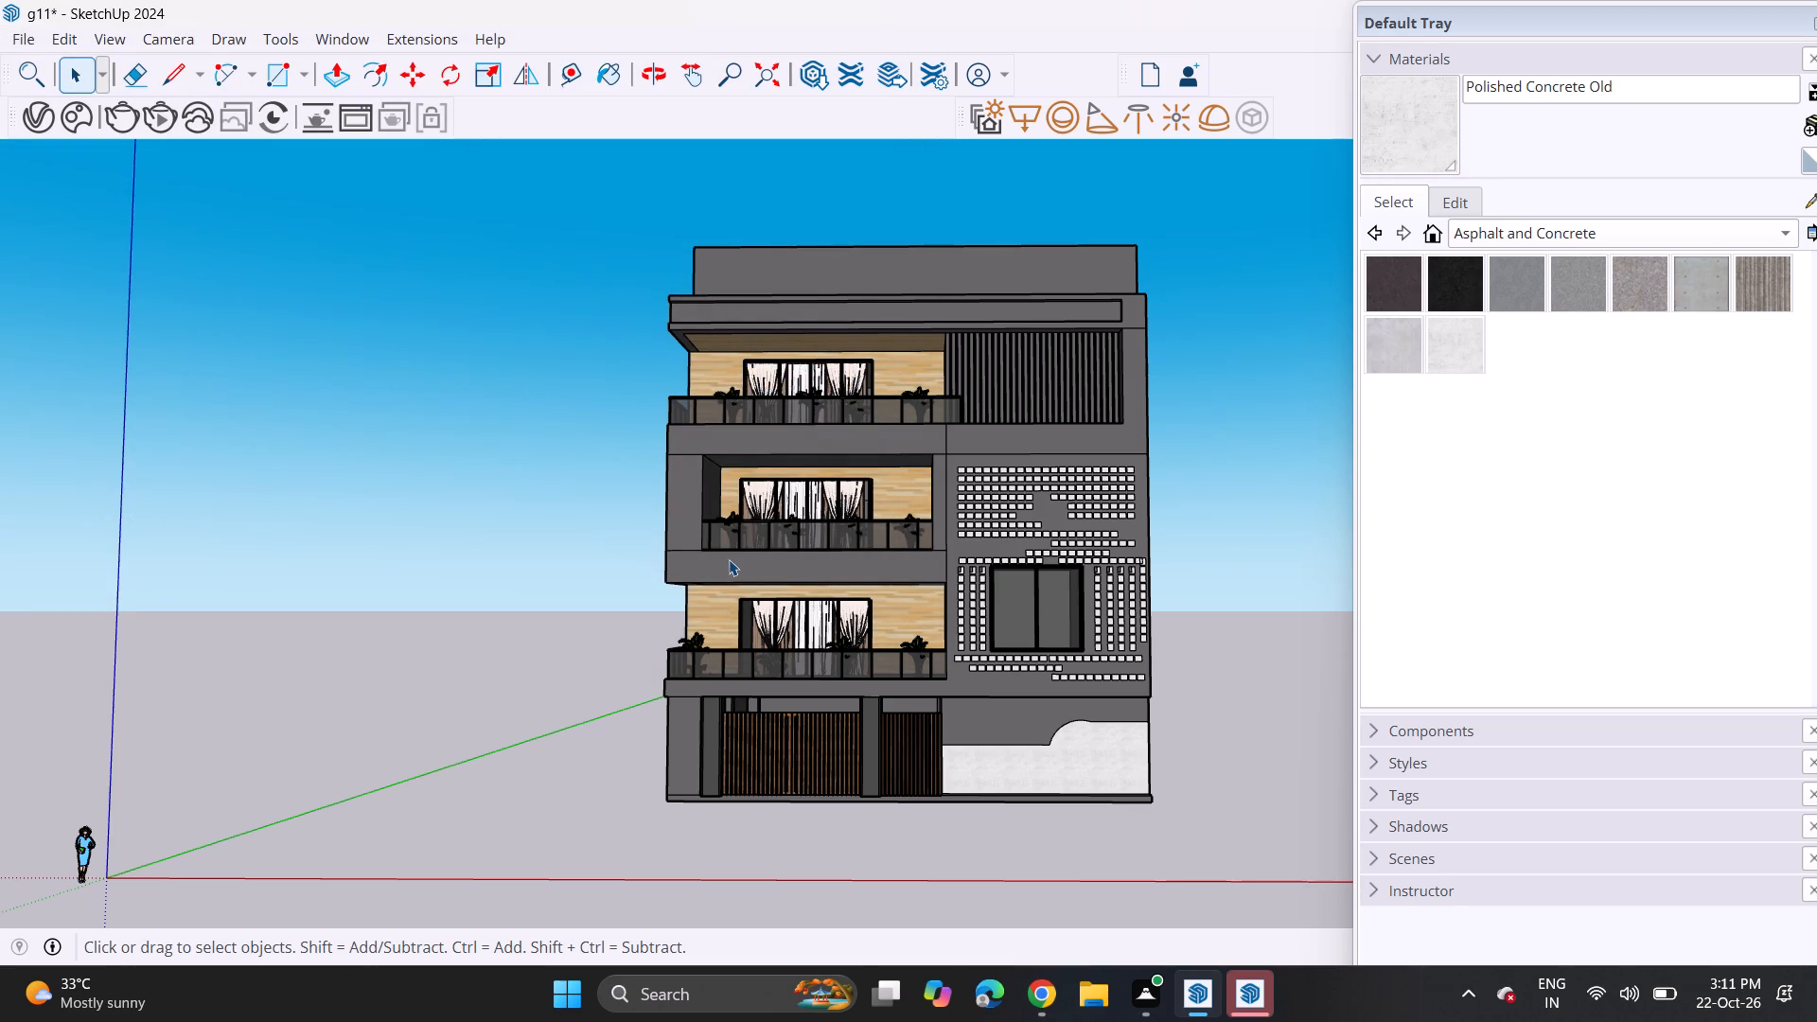
Export the front view as a PNG 2D graphic named g11 in the VAMSHI INTERIOR folder.
{"action": "left_click", "coordinate": [12, 38]}
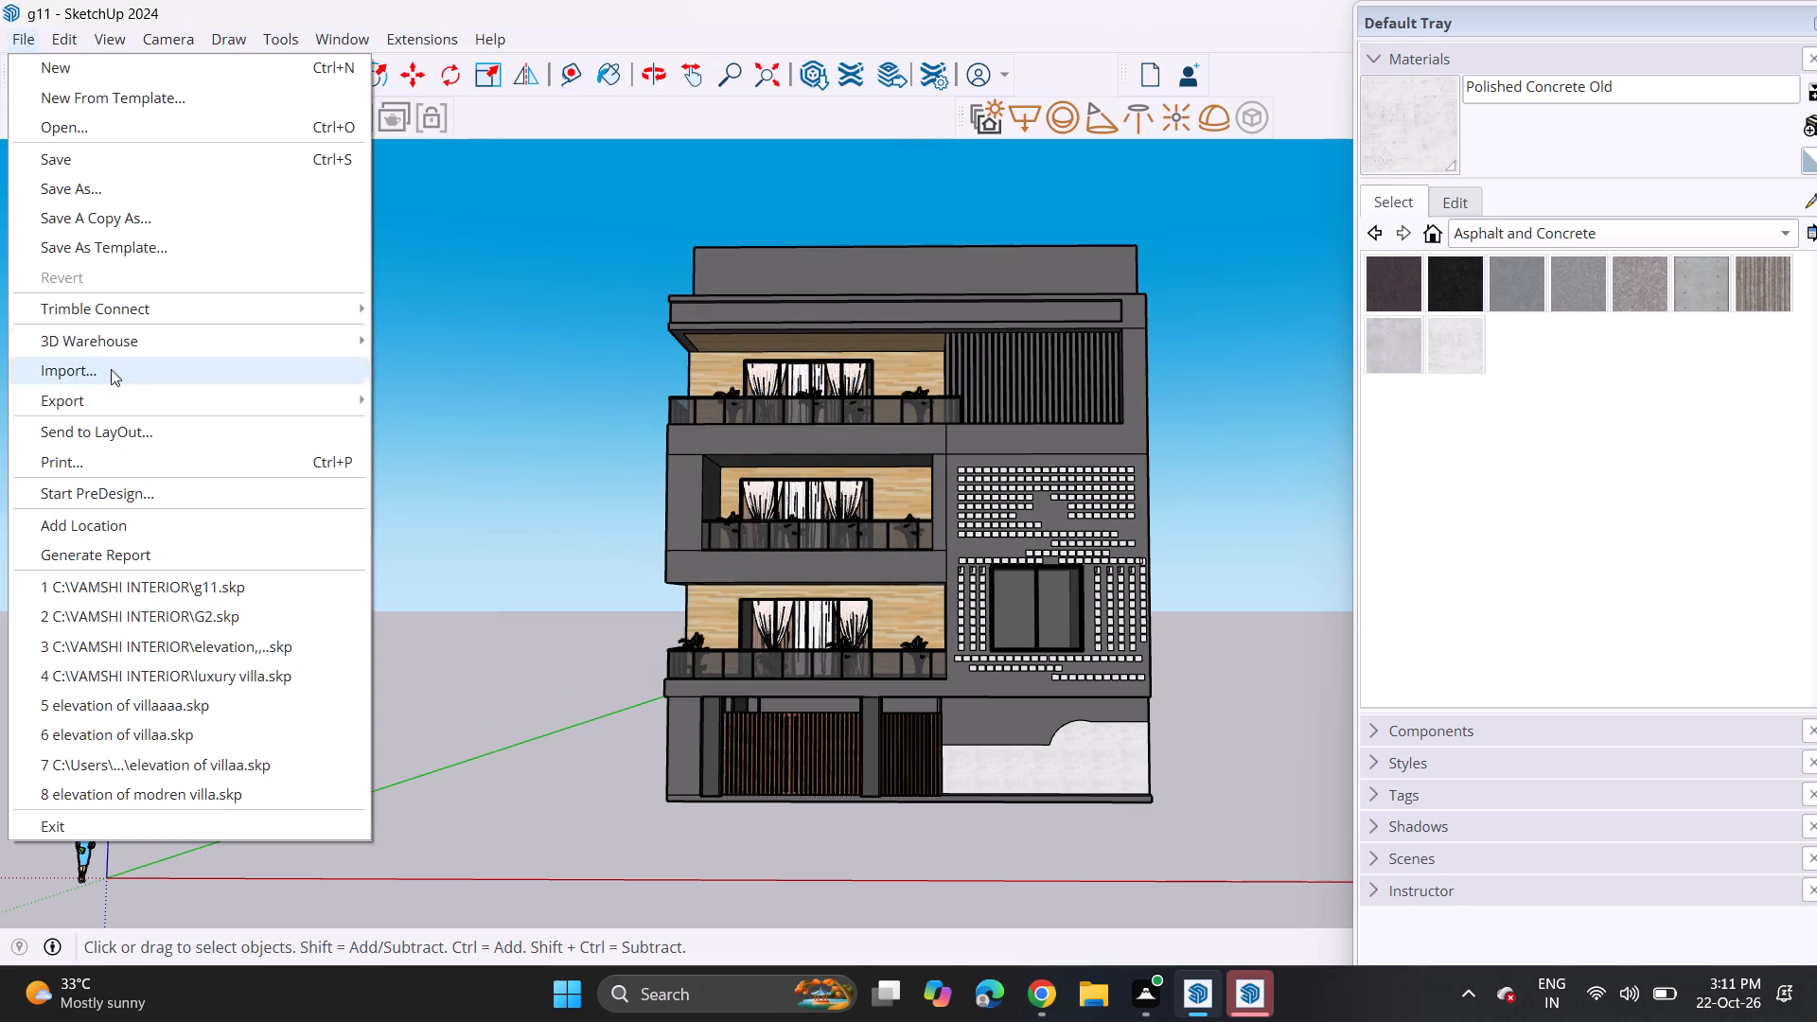
{"action": "left_click", "coordinate": [134, 396]}
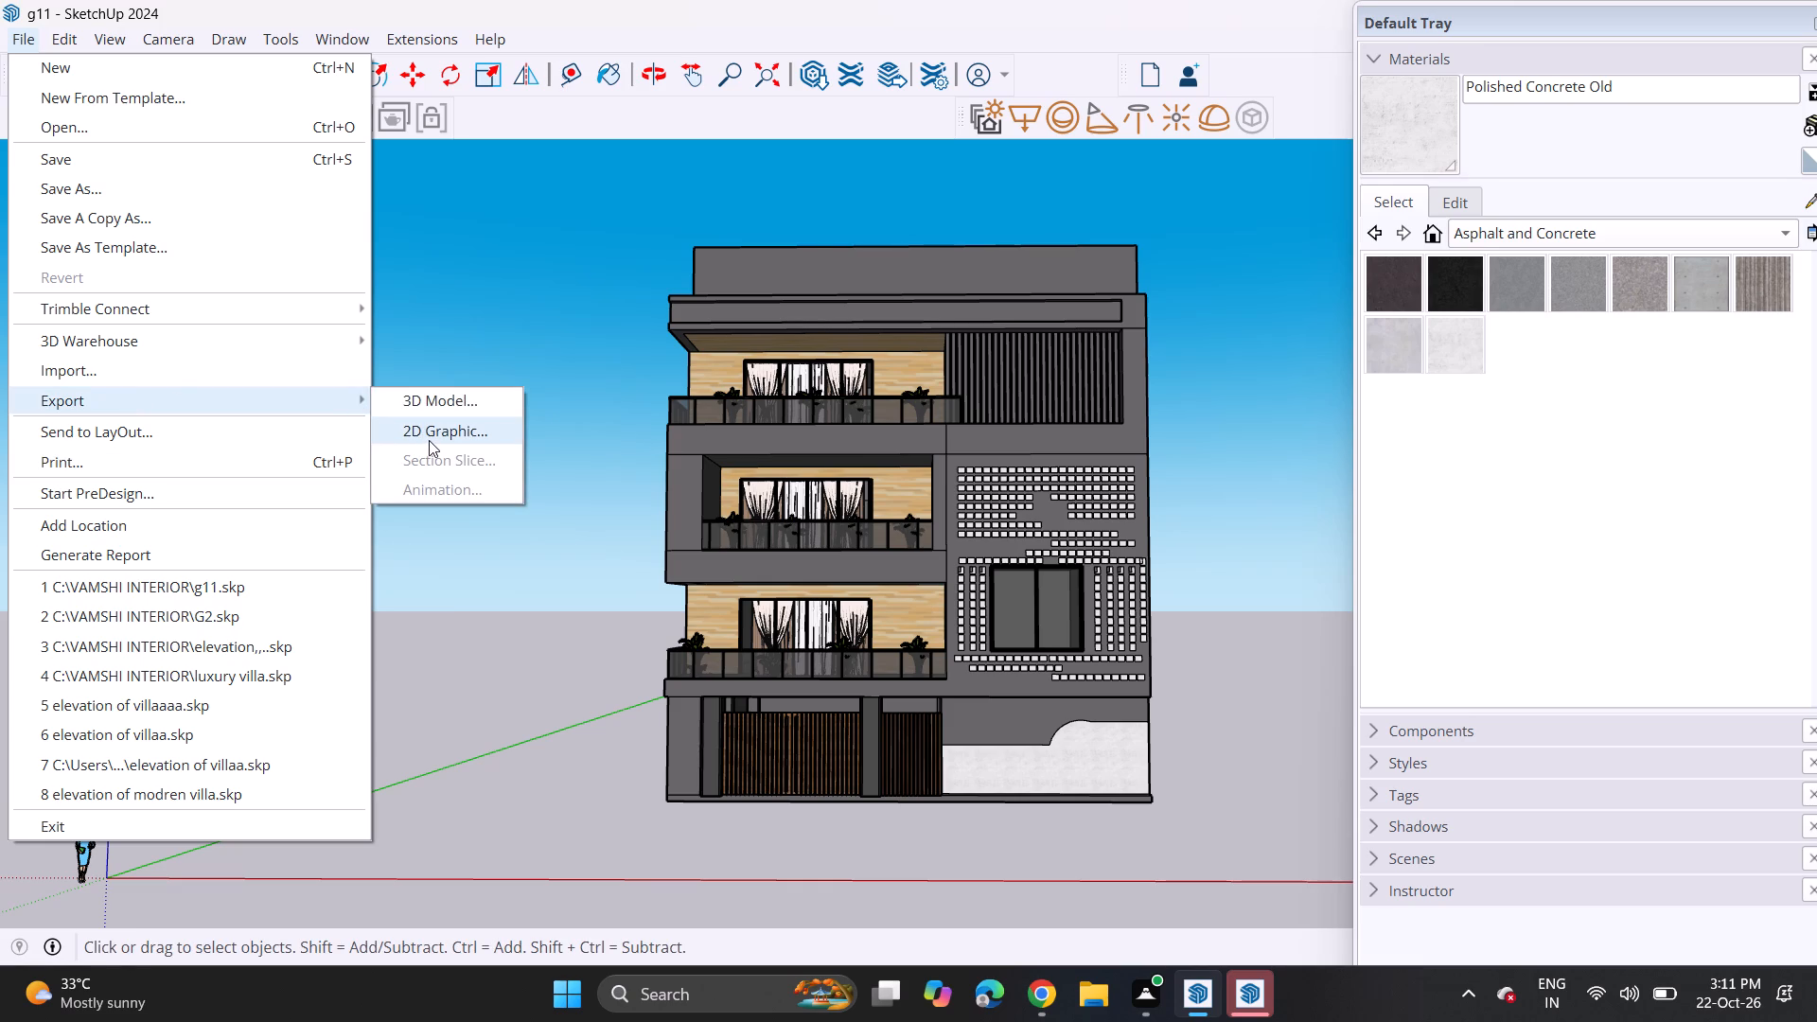
{"action": "left_click", "coordinate": [429, 436]}
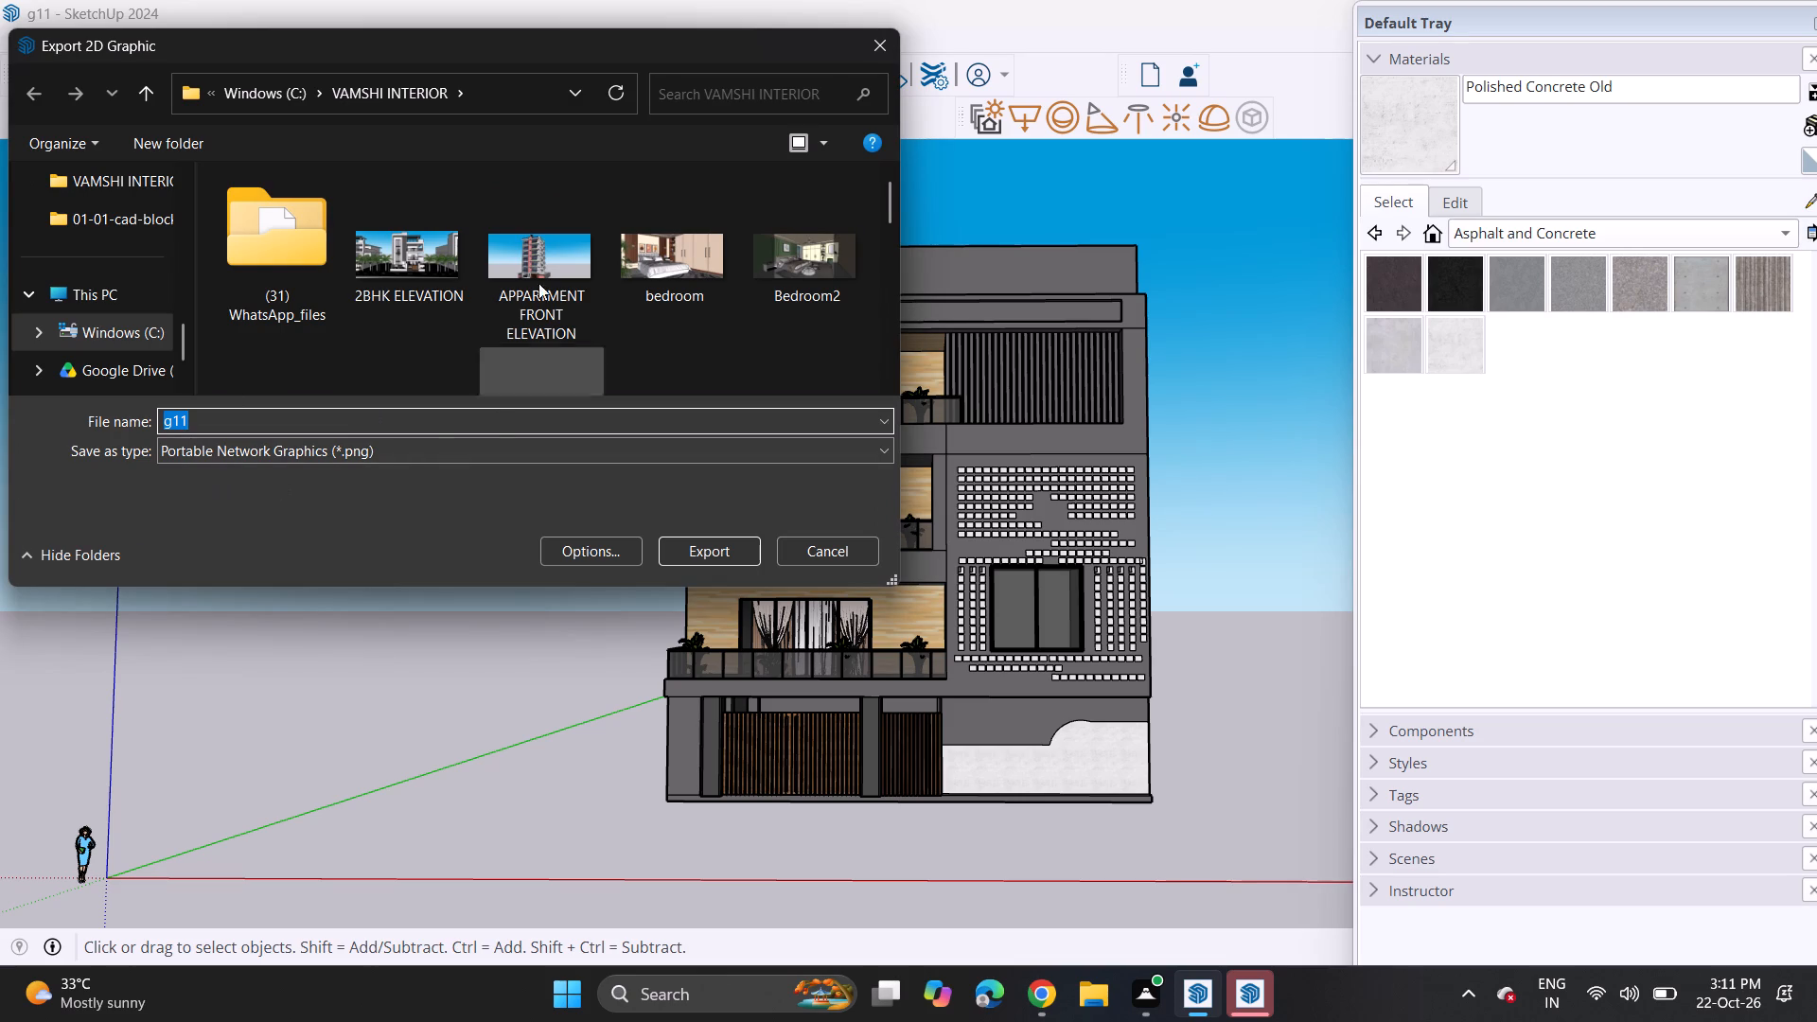
{"action": "left_click", "coordinate": [698, 556]}
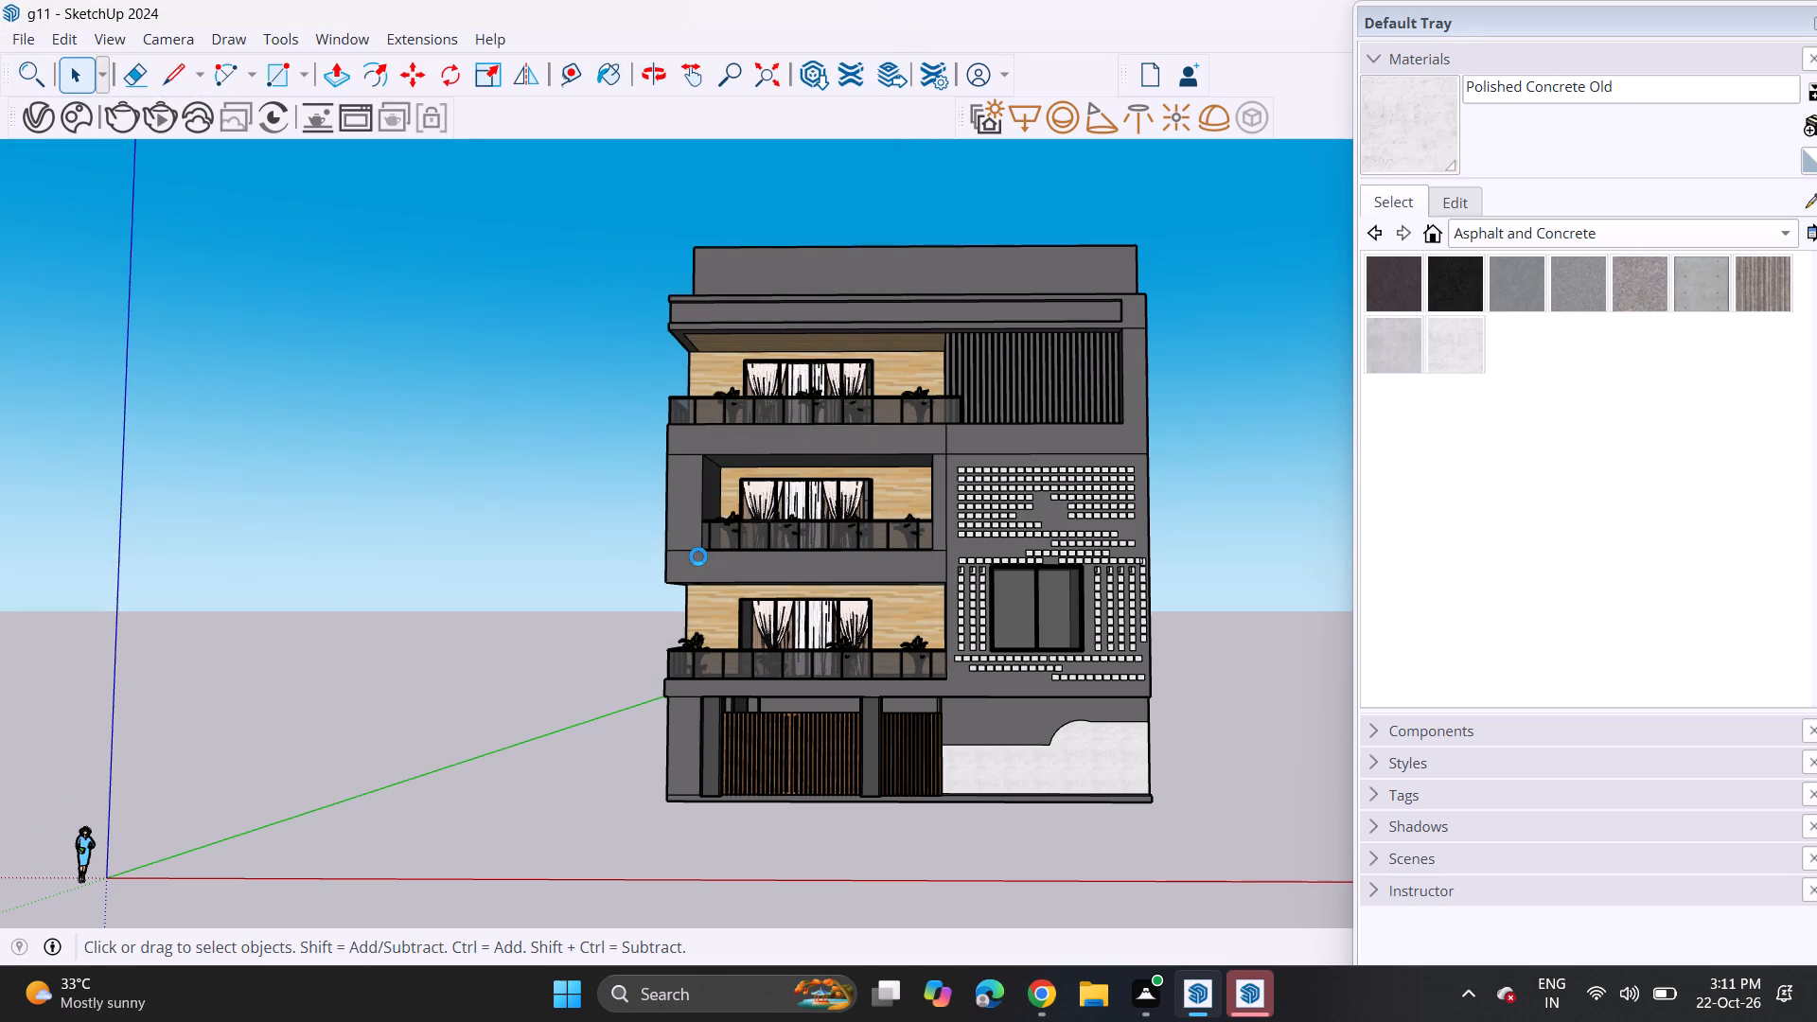